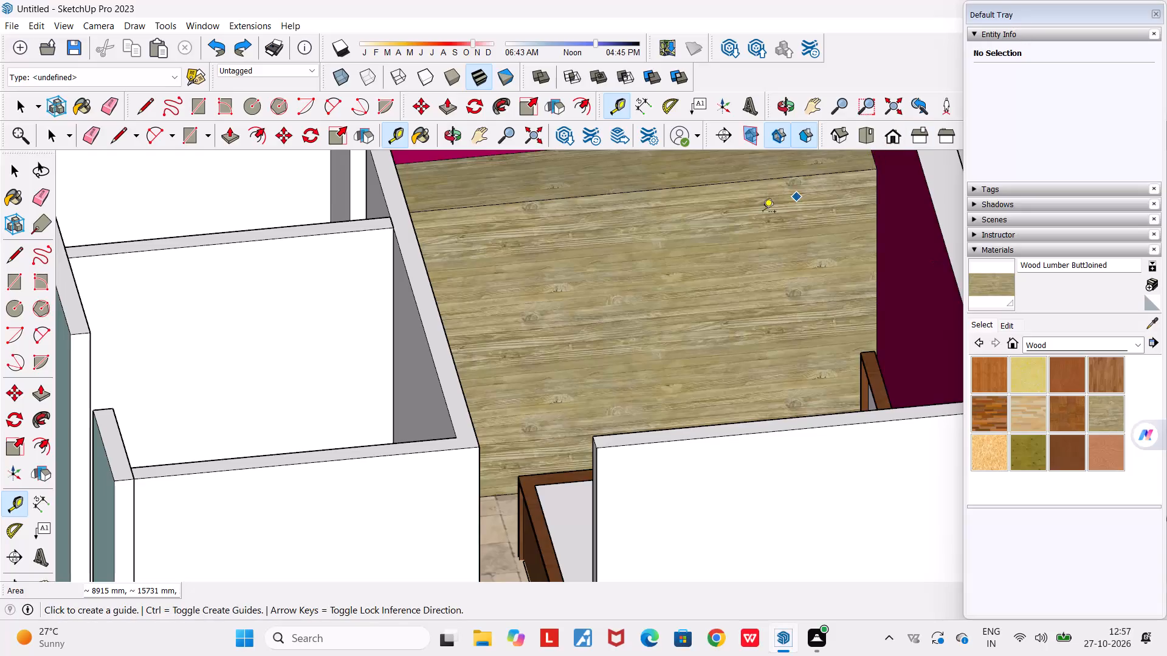
# Place a vertical guide on the block's front face, 750 mm from its headboard-wall edge, and start another guide from it.
pyautogui.scroll(-4, 672, 282)
pyautogui.scroll(4, 796, 318)
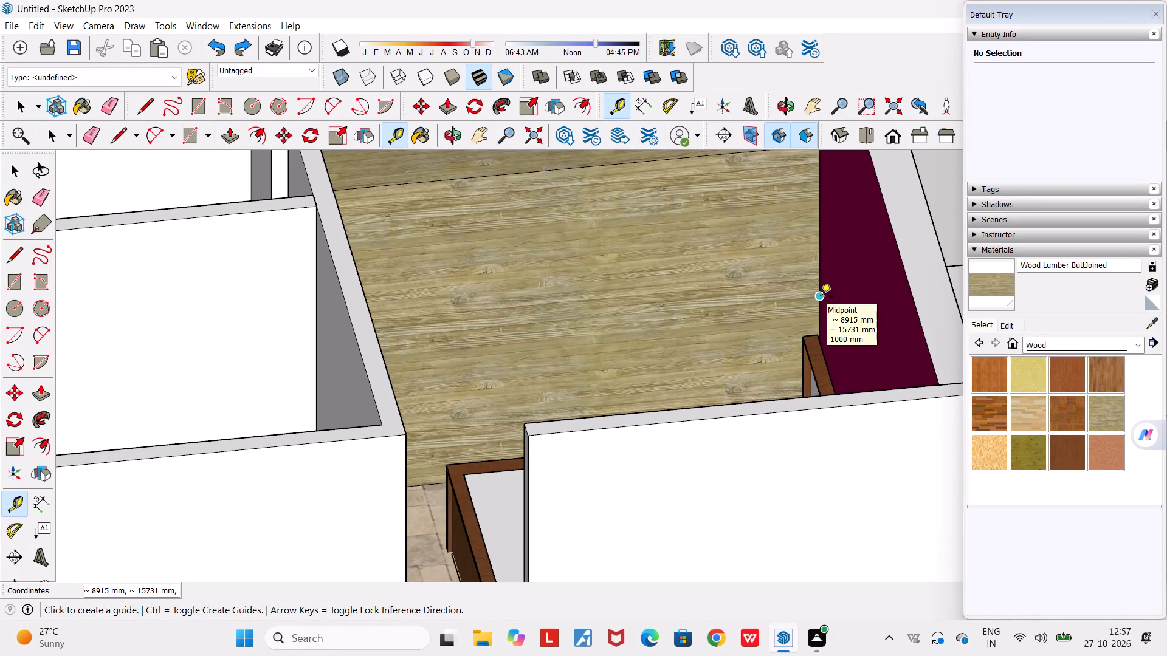
pyautogui.click(821, 298)
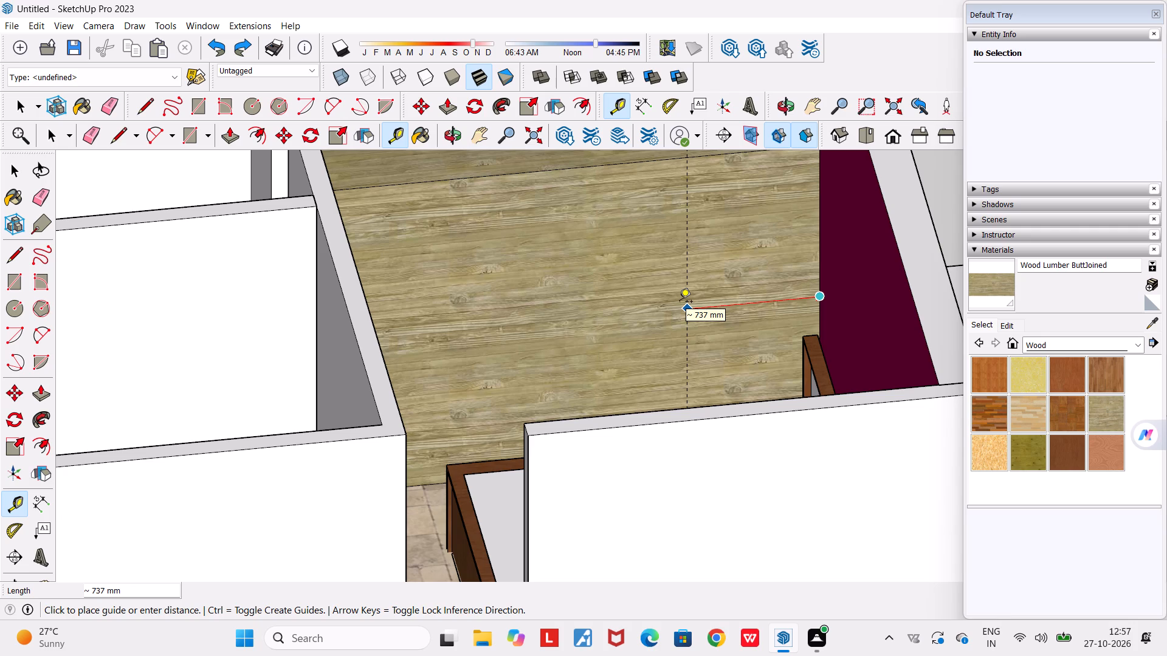
pyautogui.write('750')
pyautogui.press('Return')
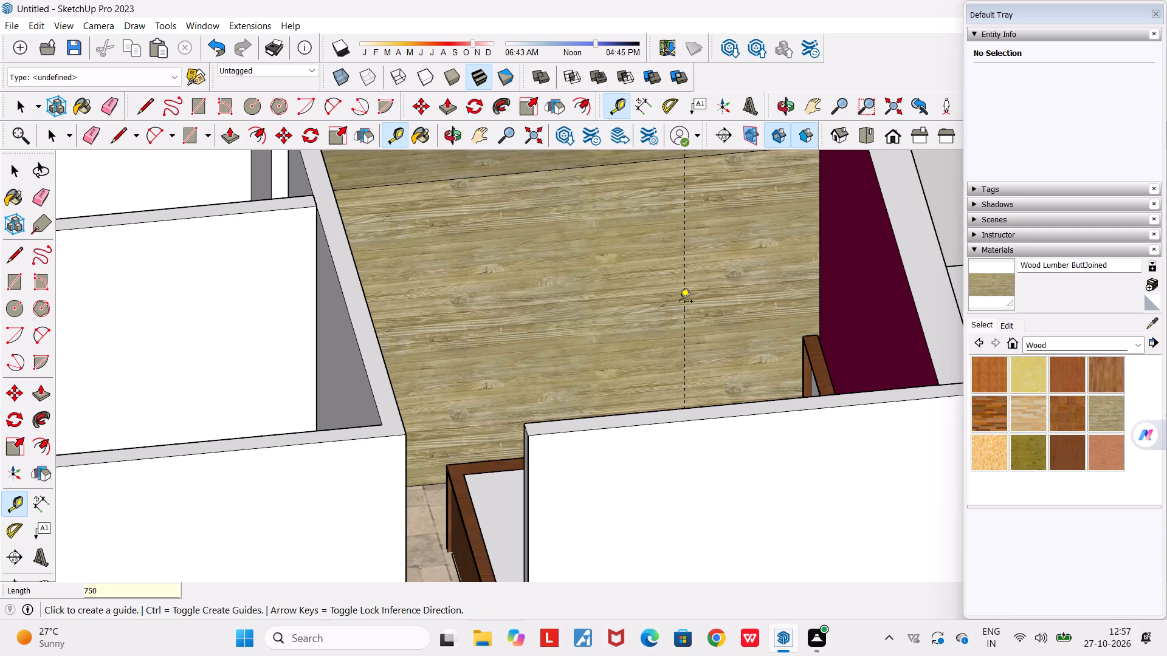
pyautogui.click(684, 236)
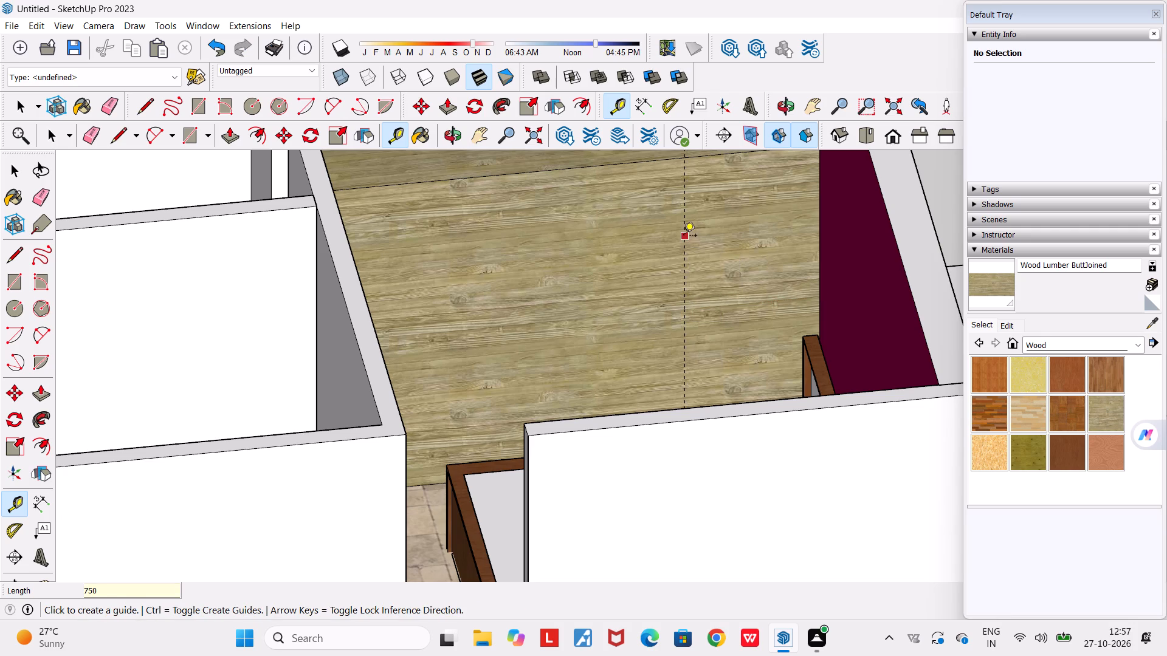
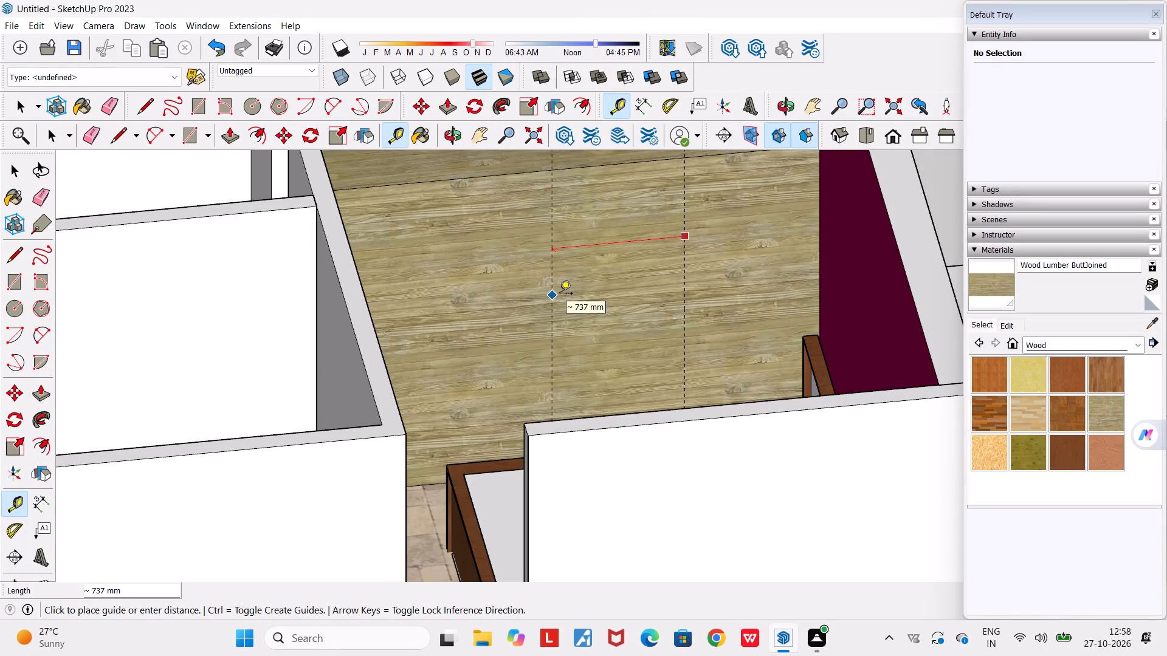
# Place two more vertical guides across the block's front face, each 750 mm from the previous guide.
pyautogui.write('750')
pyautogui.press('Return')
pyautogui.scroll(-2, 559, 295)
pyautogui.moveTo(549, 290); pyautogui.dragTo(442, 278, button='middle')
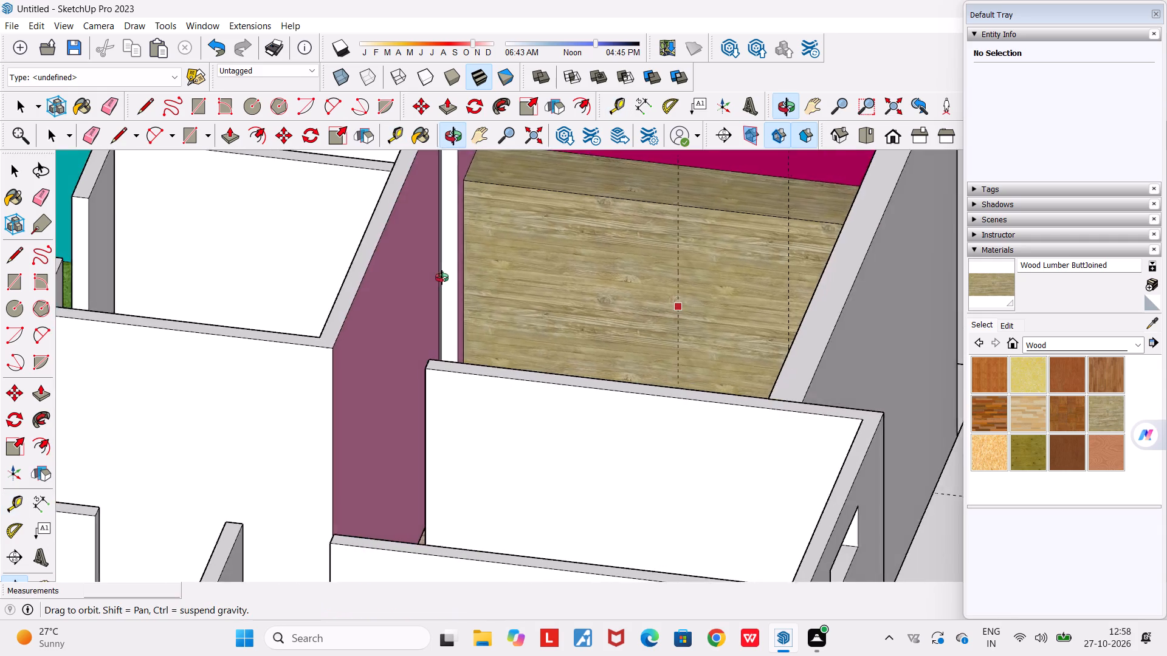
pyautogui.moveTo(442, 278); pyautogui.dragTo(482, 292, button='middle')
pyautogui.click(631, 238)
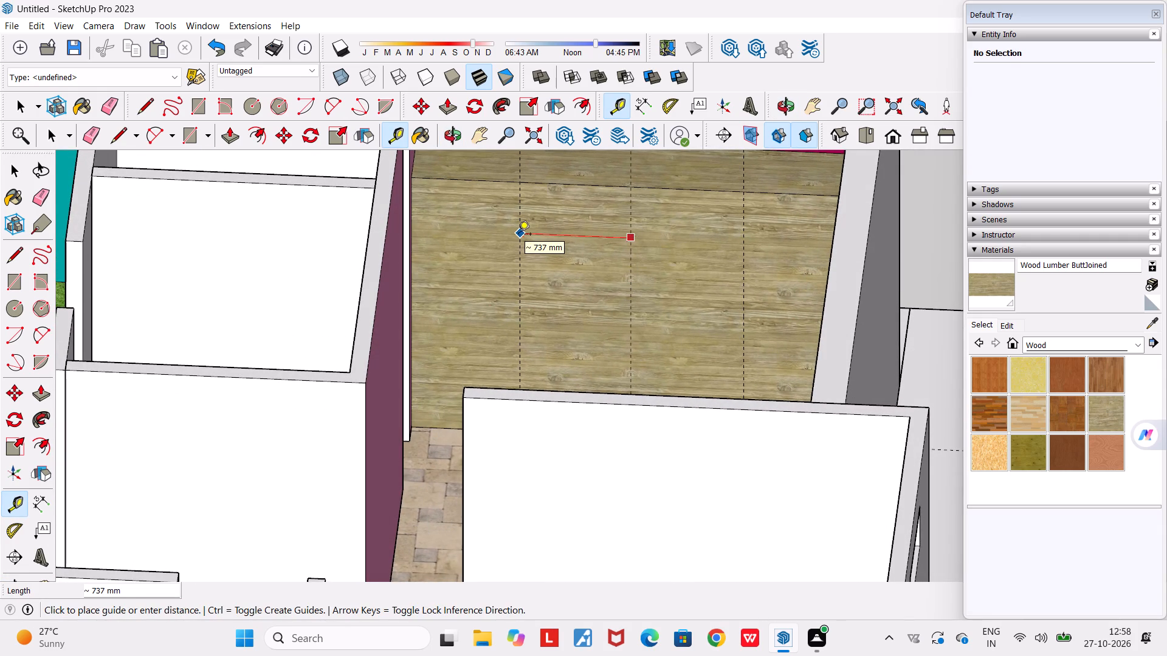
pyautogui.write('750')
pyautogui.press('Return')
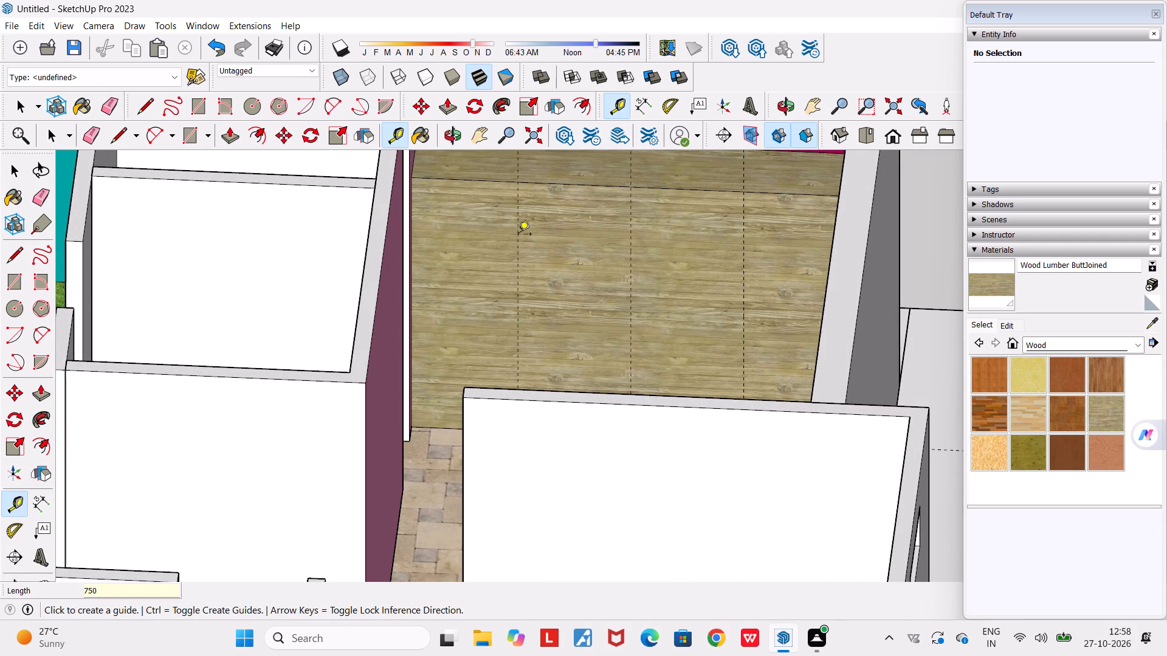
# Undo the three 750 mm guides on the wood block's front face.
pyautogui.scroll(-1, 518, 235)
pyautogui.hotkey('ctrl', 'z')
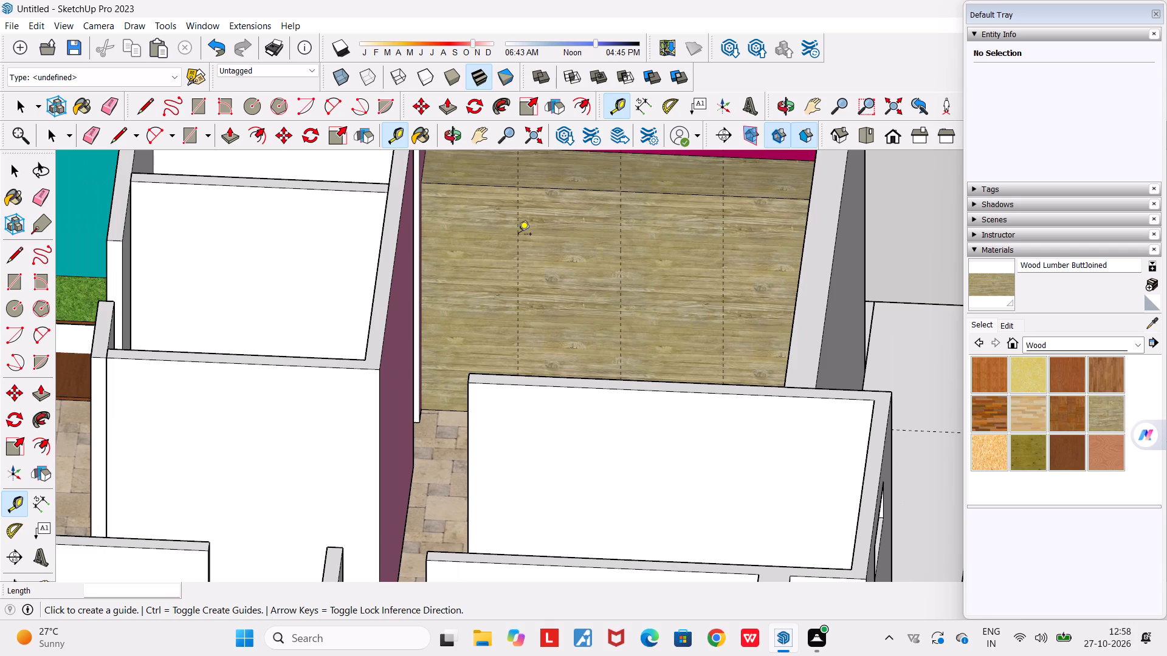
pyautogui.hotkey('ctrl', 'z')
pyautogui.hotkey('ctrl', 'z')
# Place three vertical guides on the block's front face, spaced 700 mm apart starting from its headboard-wall edge.
pyautogui.moveTo(586, 251); pyautogui.dragTo(827, 326, button='middle')
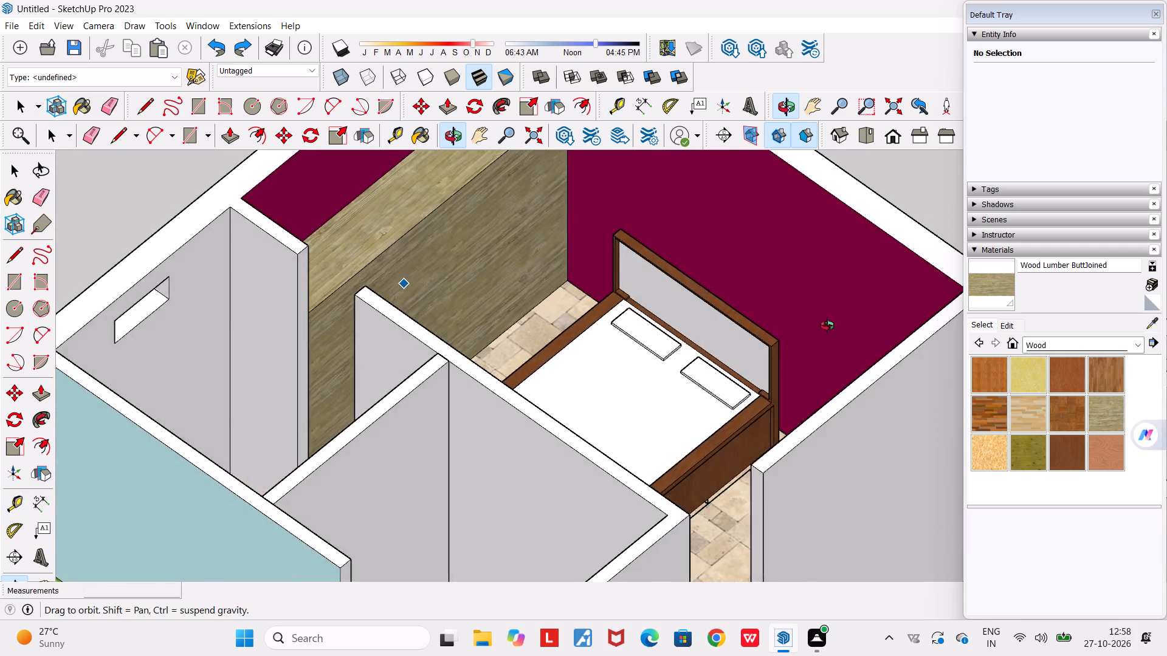
pyautogui.moveTo(827, 326); pyautogui.dragTo(801, 310, button='middle')
pyautogui.scroll(4, 468, 198)
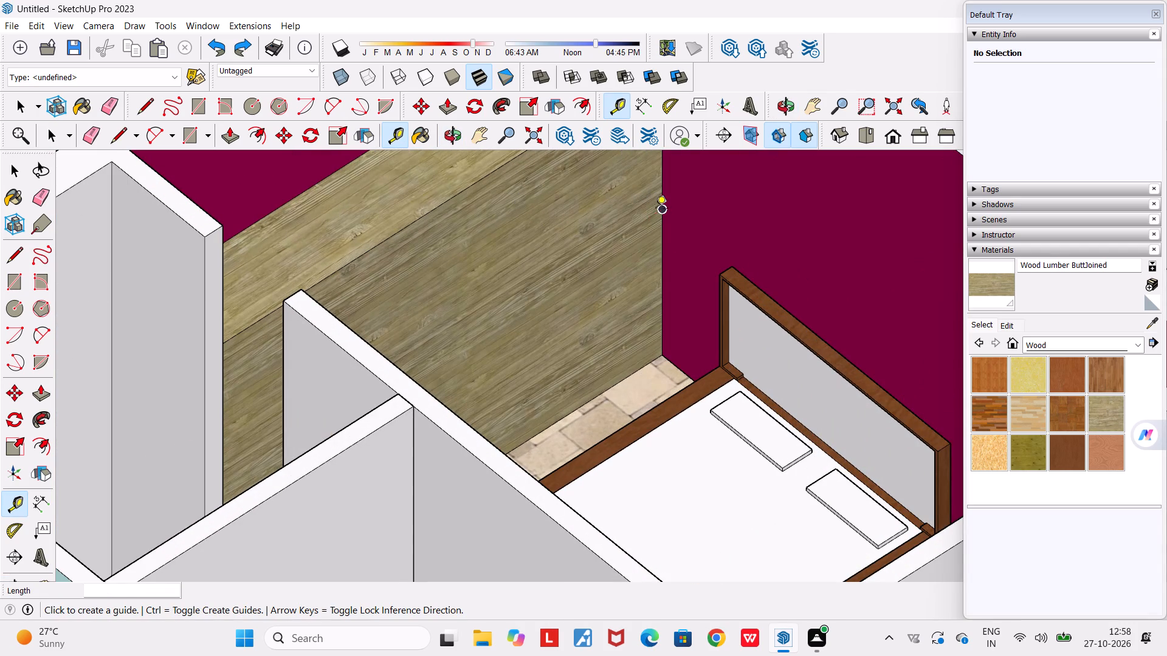
pyautogui.click(659, 209)
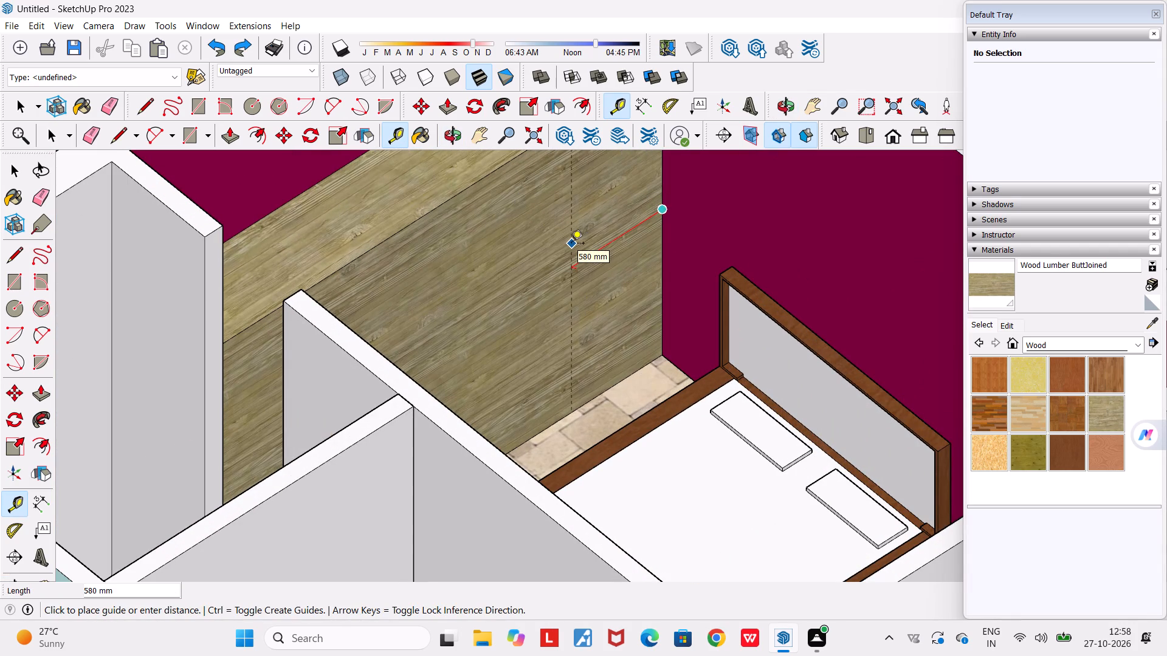
pyautogui.write('700')
pyautogui.press('Return')
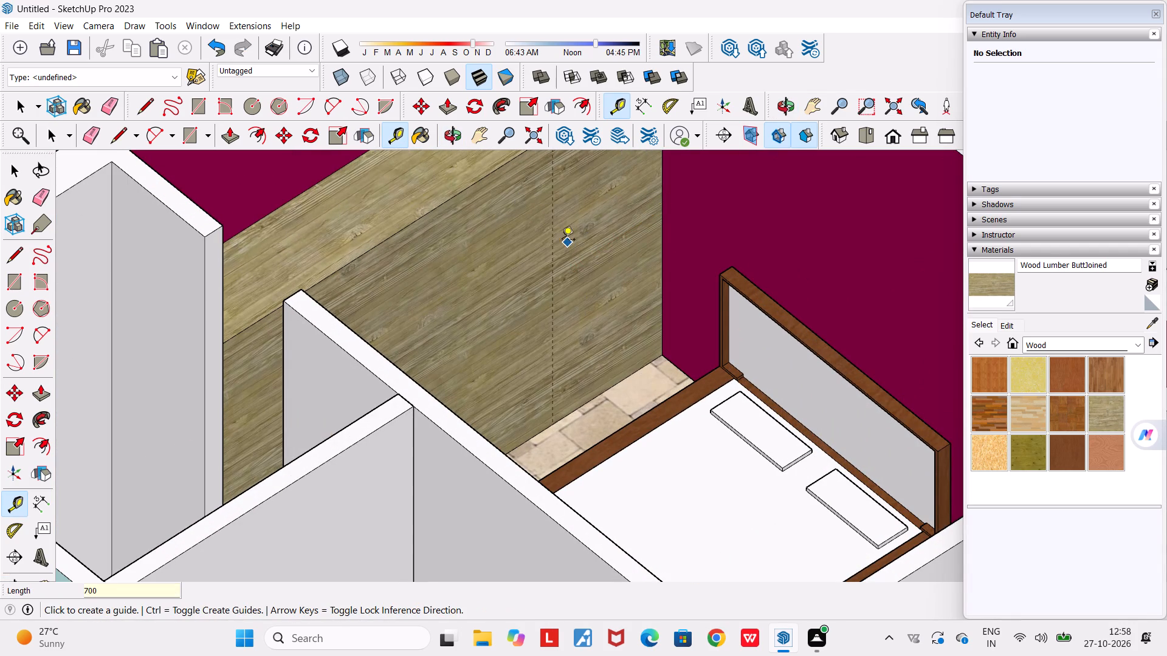
pyautogui.click(551, 226)
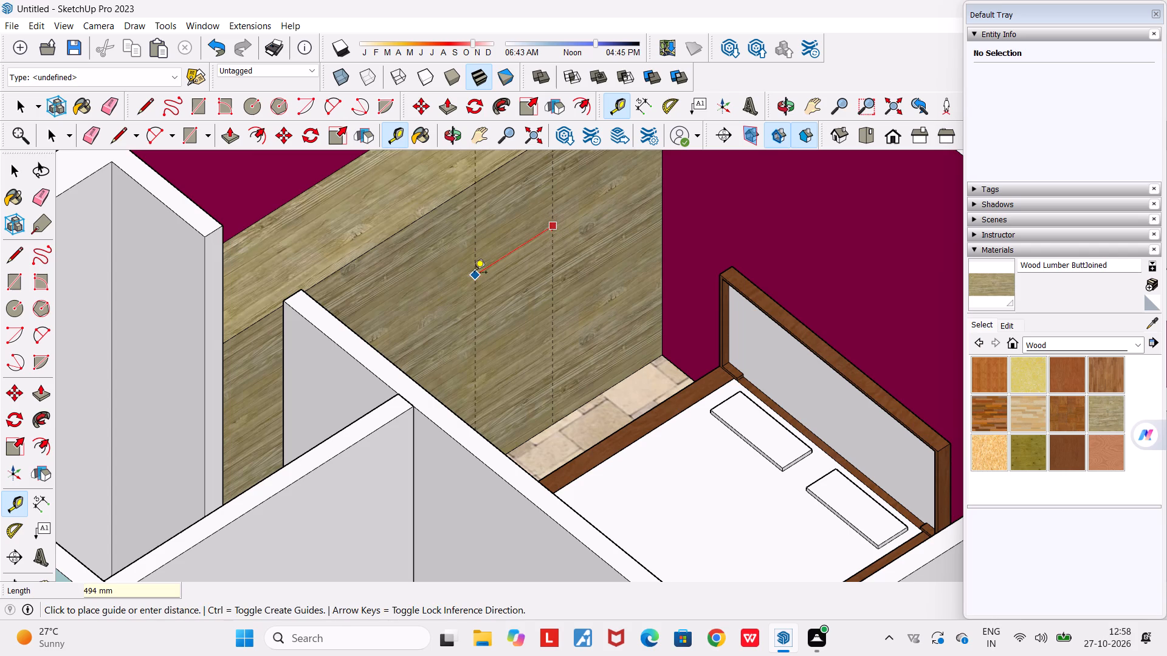
pyautogui.write('700')
pyautogui.press('Return')
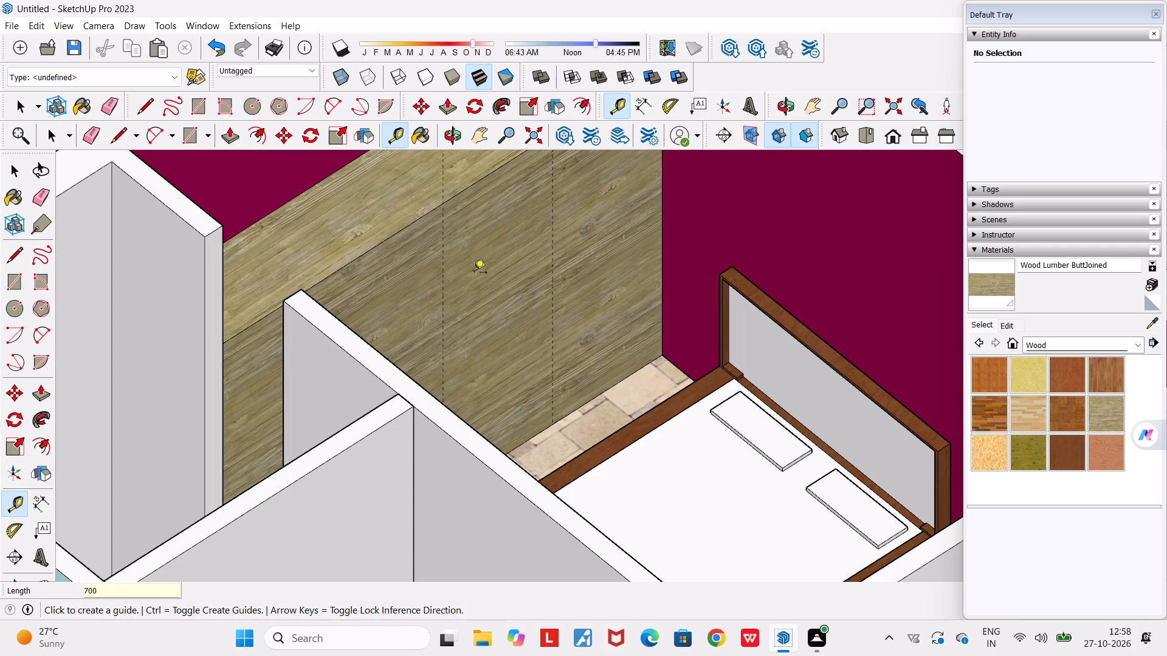
pyautogui.moveTo(447, 265); pyautogui.dragTo(273, 262, button='middle')
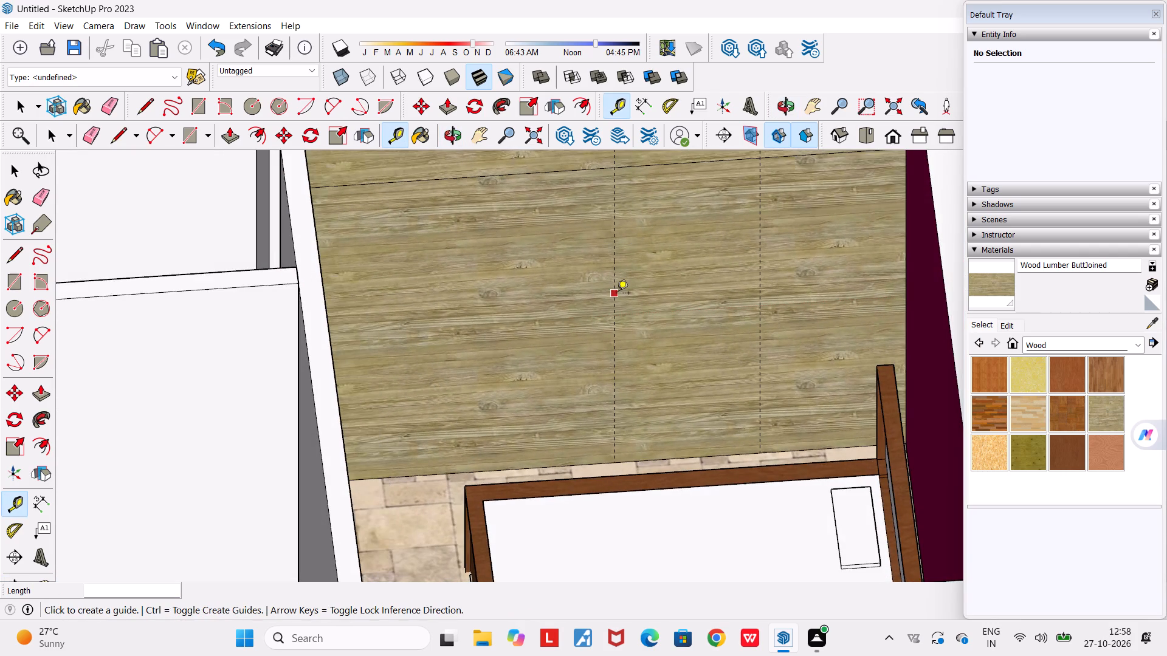
pyautogui.click(613, 293)
pyautogui.write('700')
pyautogui.press('Return')
pyautogui.scroll(-2, 512, 276)
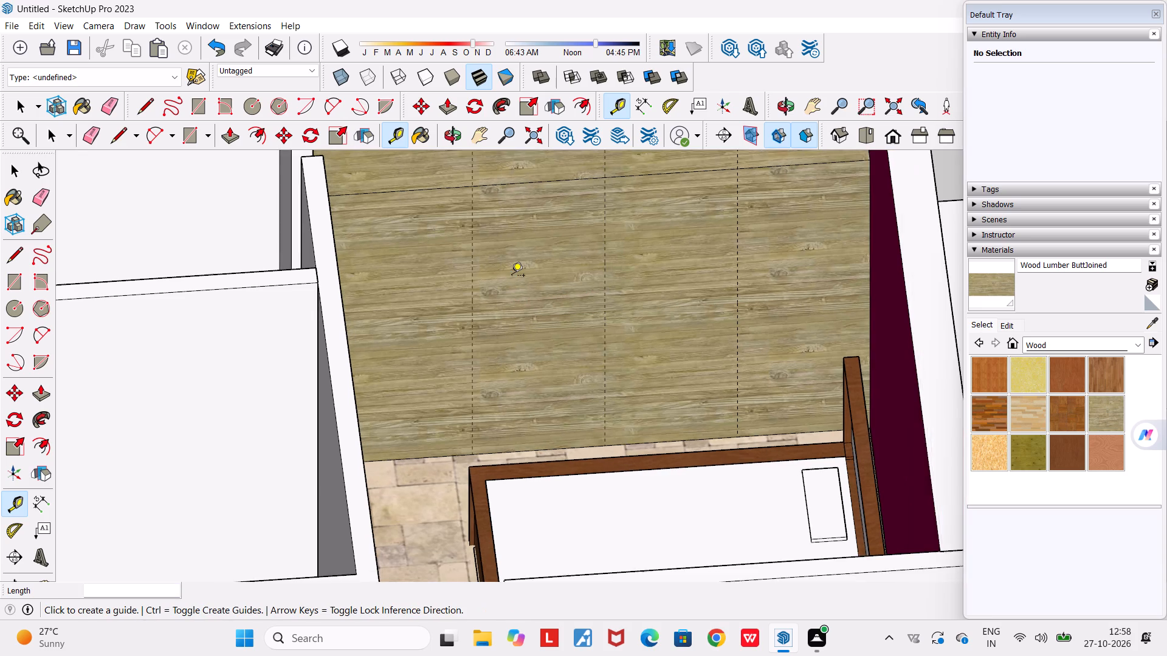
pyautogui.moveTo(509, 275); pyautogui.dragTo(503, 238, button='middle')
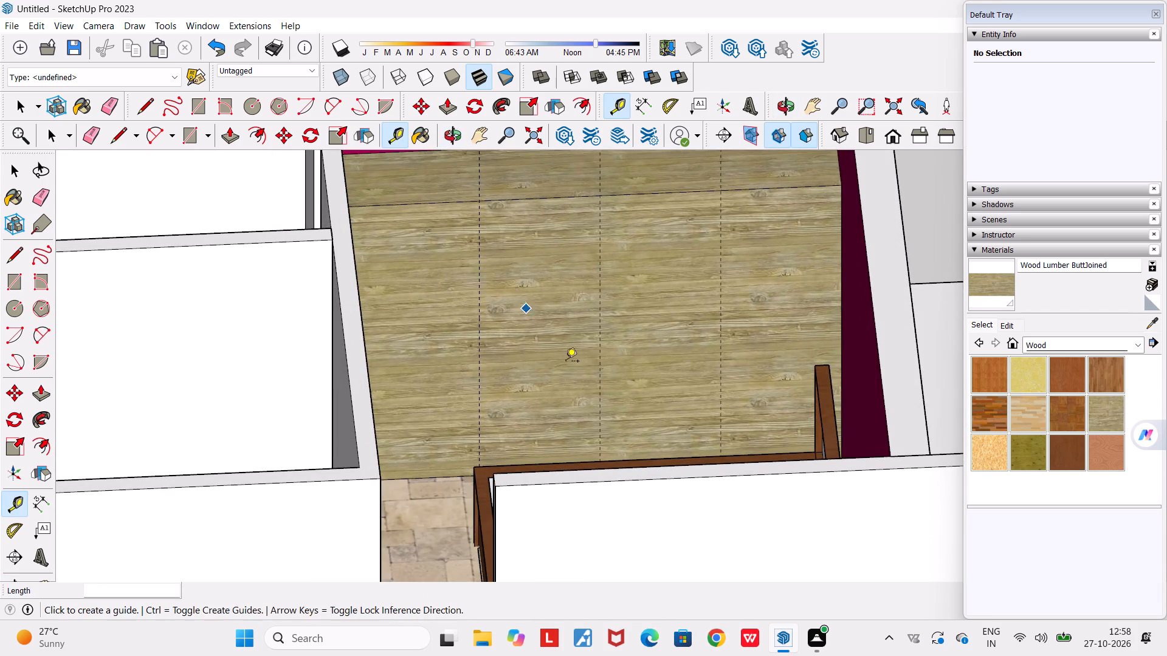
pyautogui.moveTo(608, 386); pyautogui.dragTo(651, 422, button='middle')
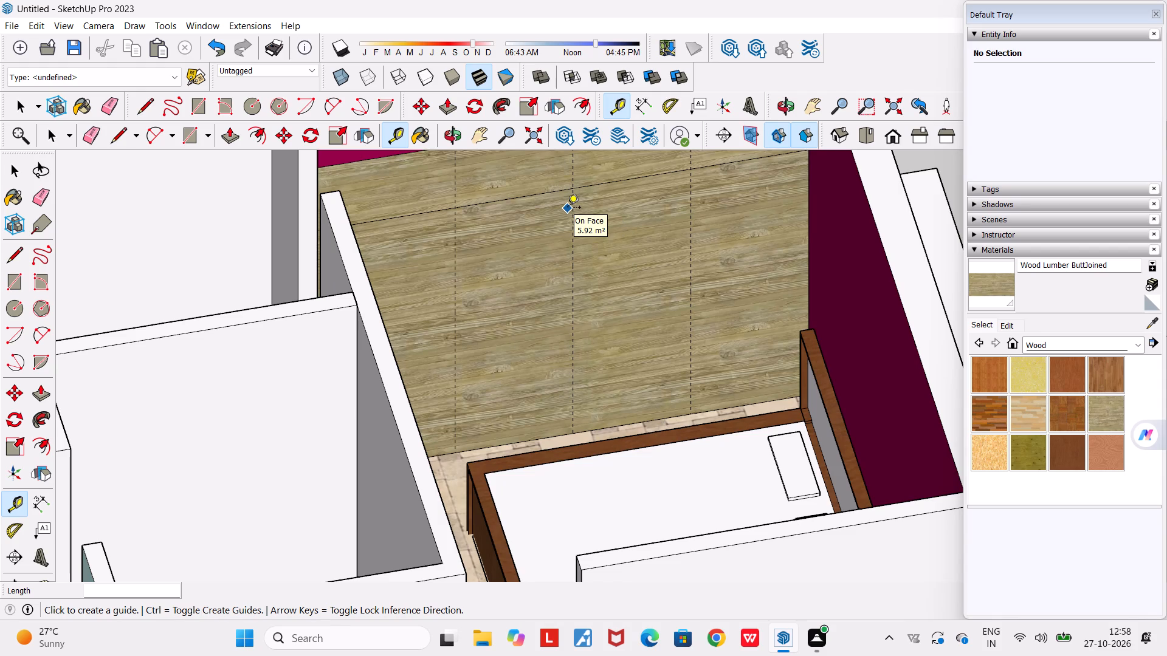
pyautogui.press('space')
# Start a rectangle on the block's front face from the base of the guide nearest the headboard wall.
pyautogui.scroll(-2, 512, 249)
pyautogui.moveTo(515, 251); pyautogui.dragTo(467, 221, button='middle')
pyautogui.scroll(-2, 467, 221)
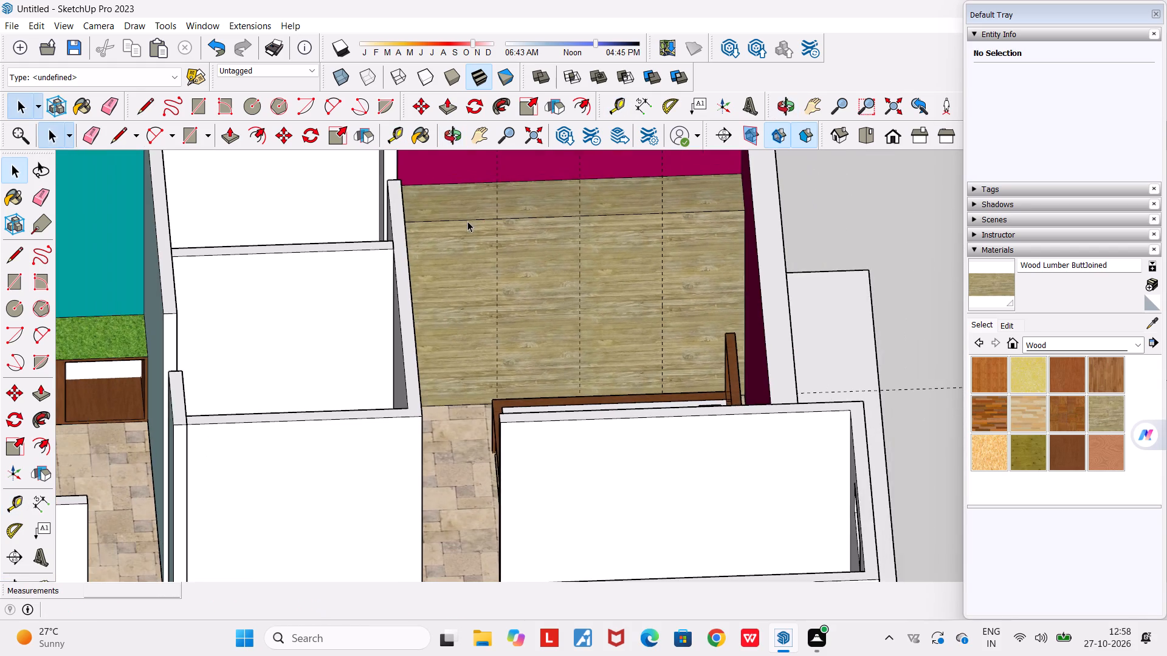
pyautogui.moveTo(496, 263); pyautogui.dragTo(534, 287, button='middle')
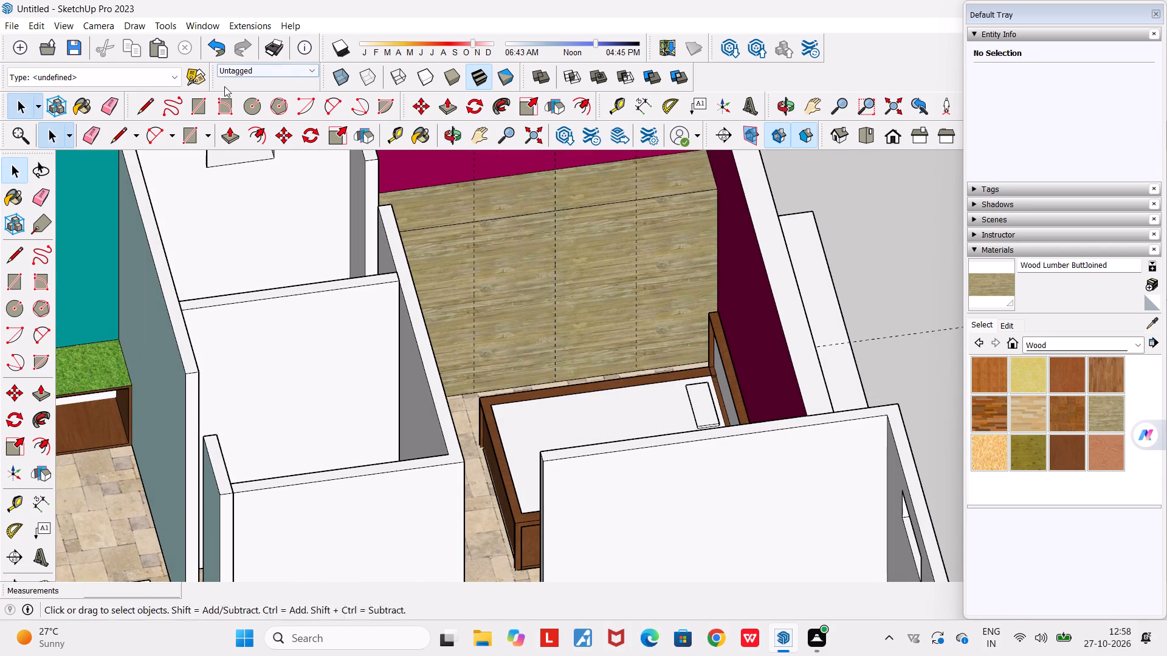
pyautogui.click(202, 98)
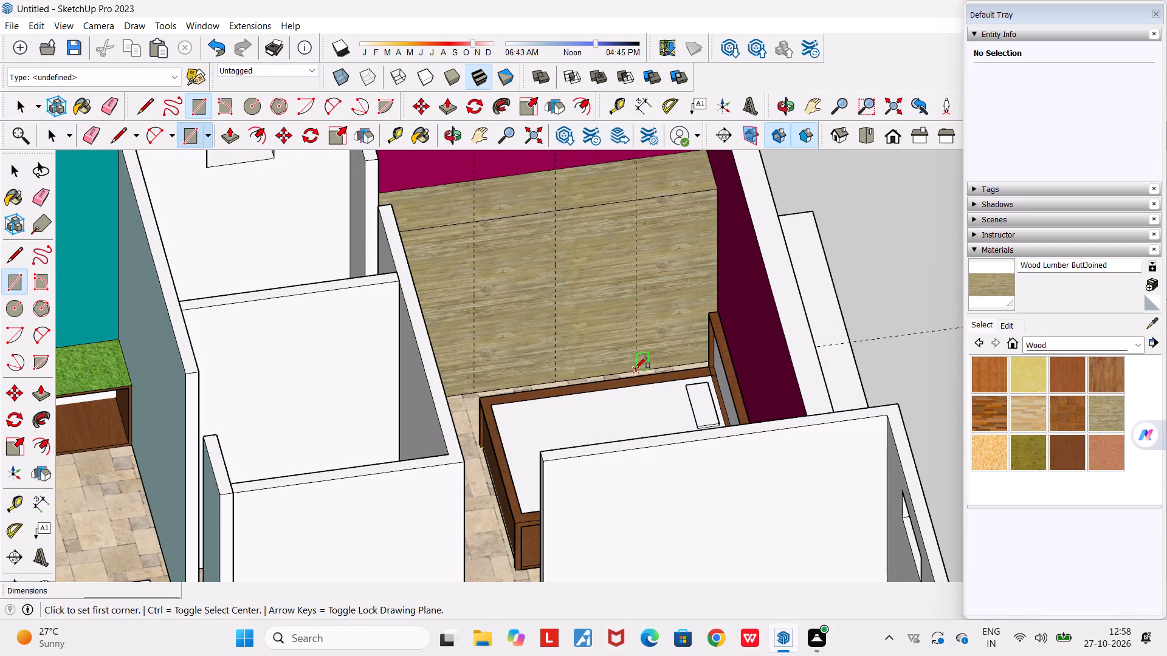
pyautogui.click(637, 369)
pyautogui.click(714, 421)
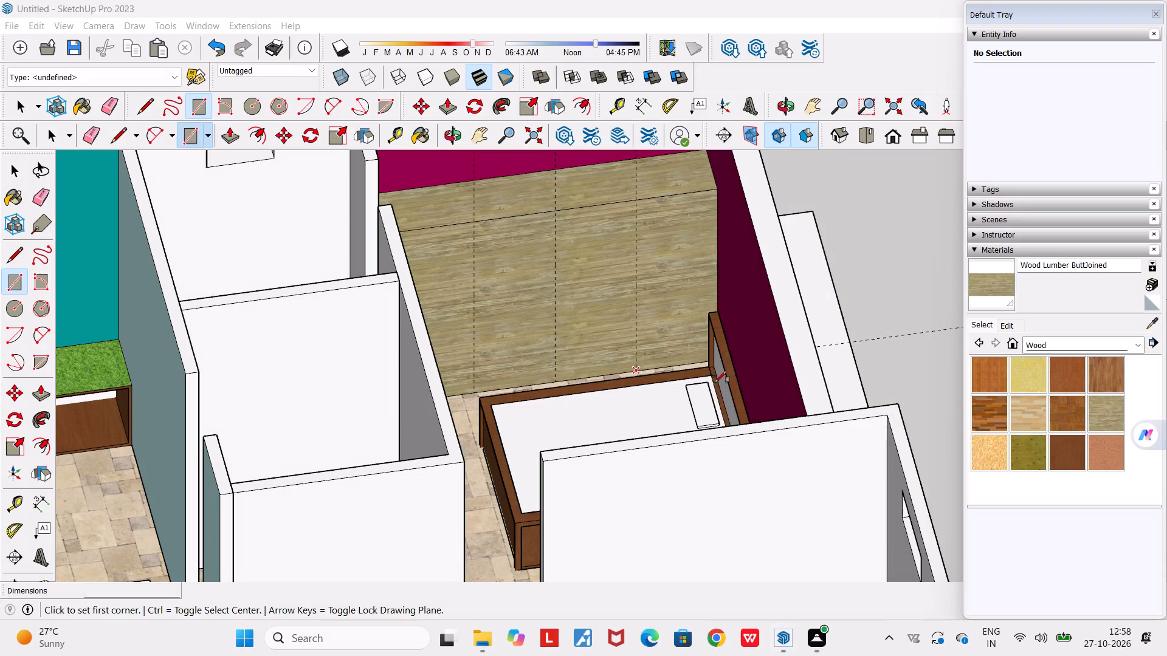
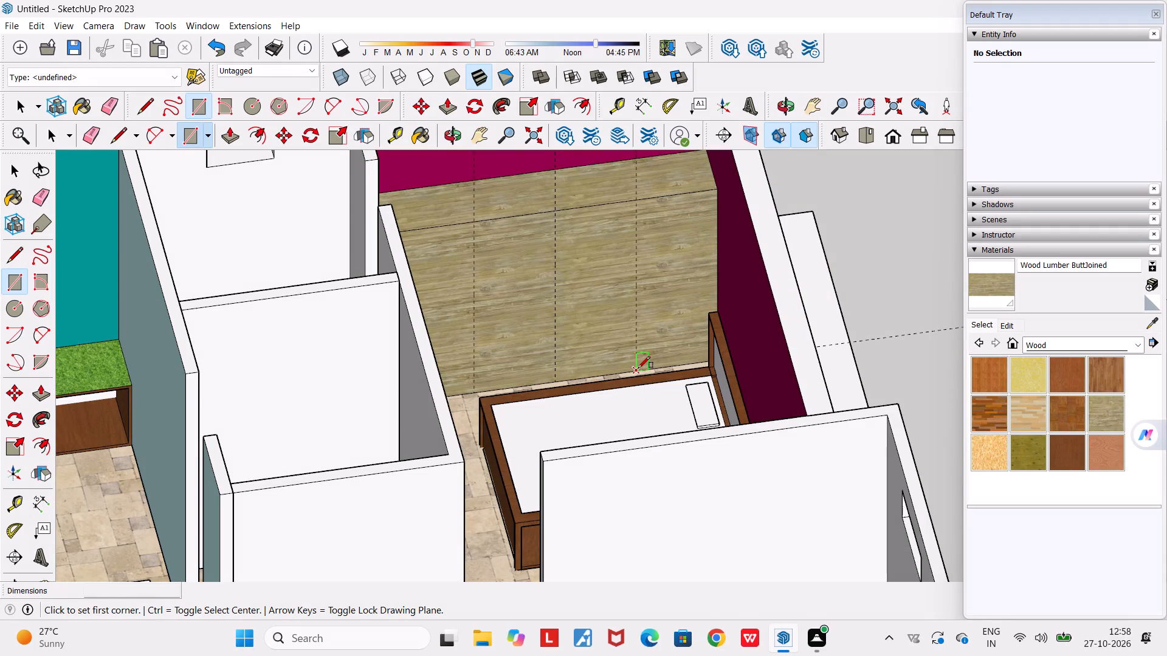
# Draw three 700 × 2000 mm rectangles between the guides on the wood block's front face, starting beside the headboard wall.
pyautogui.click(638, 368)
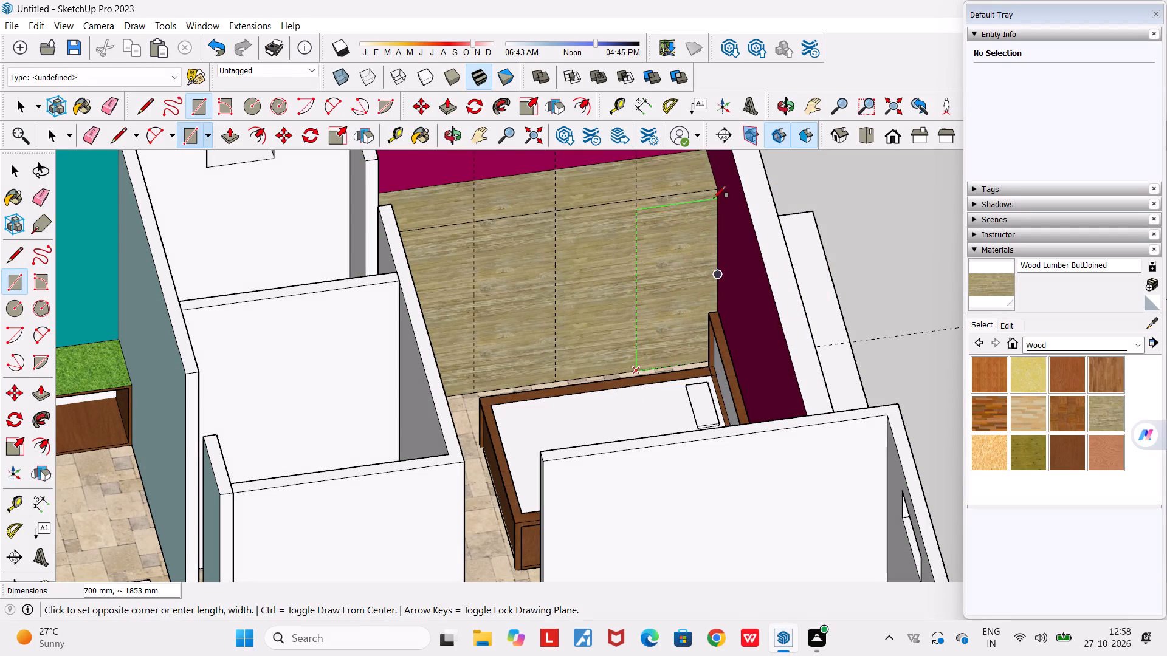
pyautogui.click(715, 196)
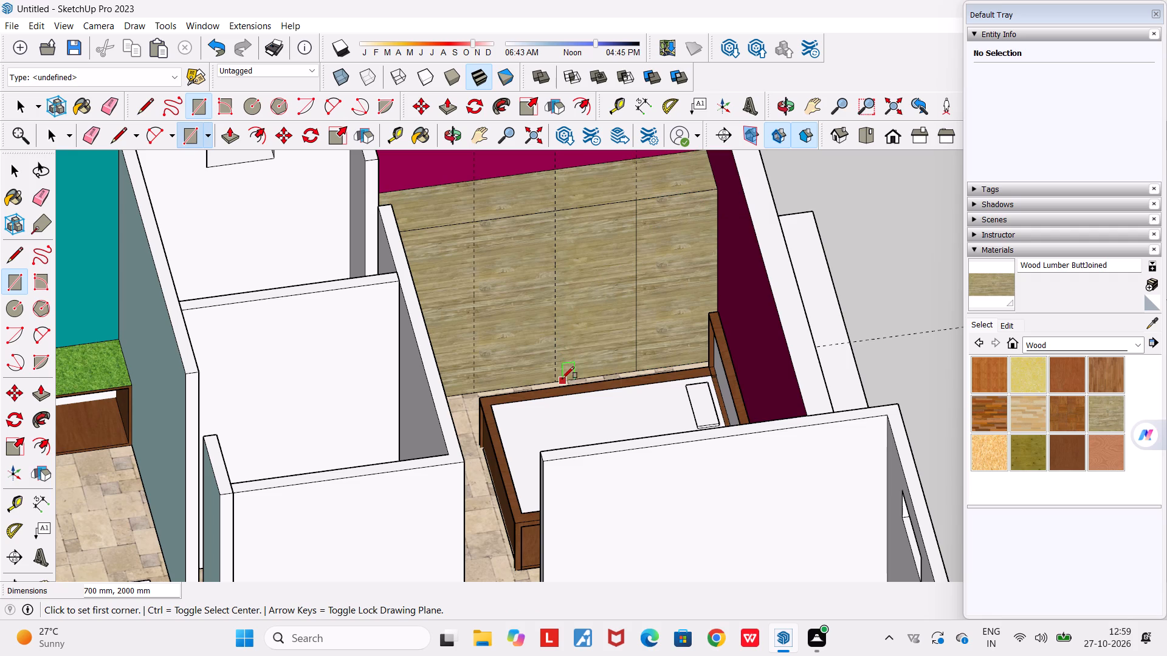
pyautogui.click(556, 379)
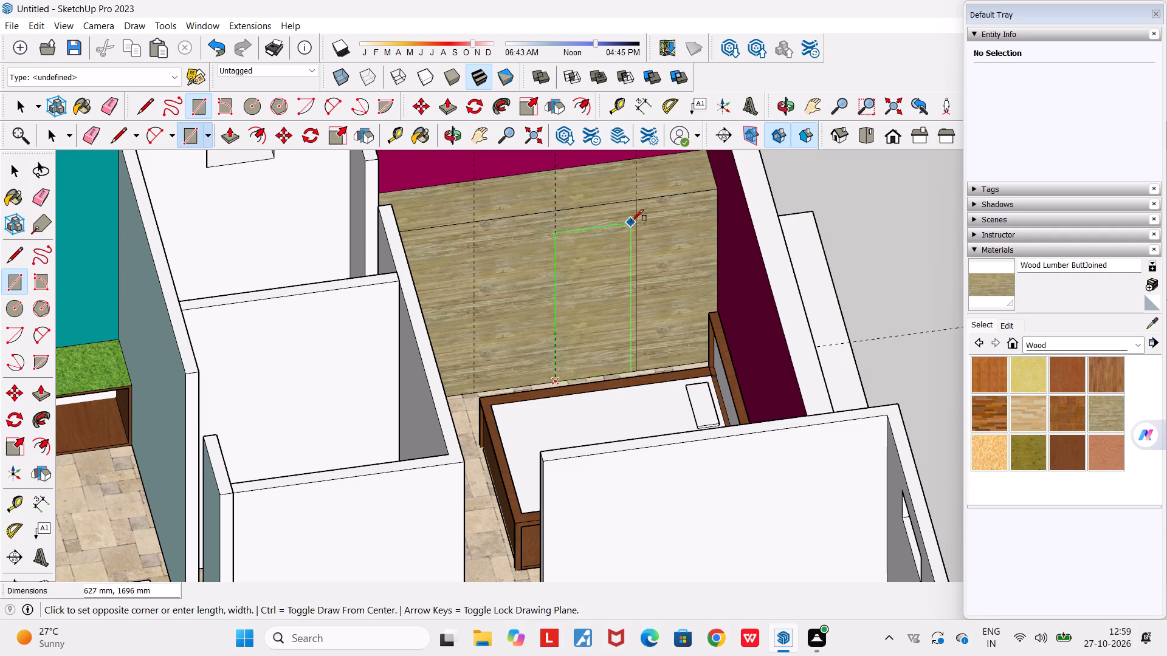
pyautogui.click(638, 203)
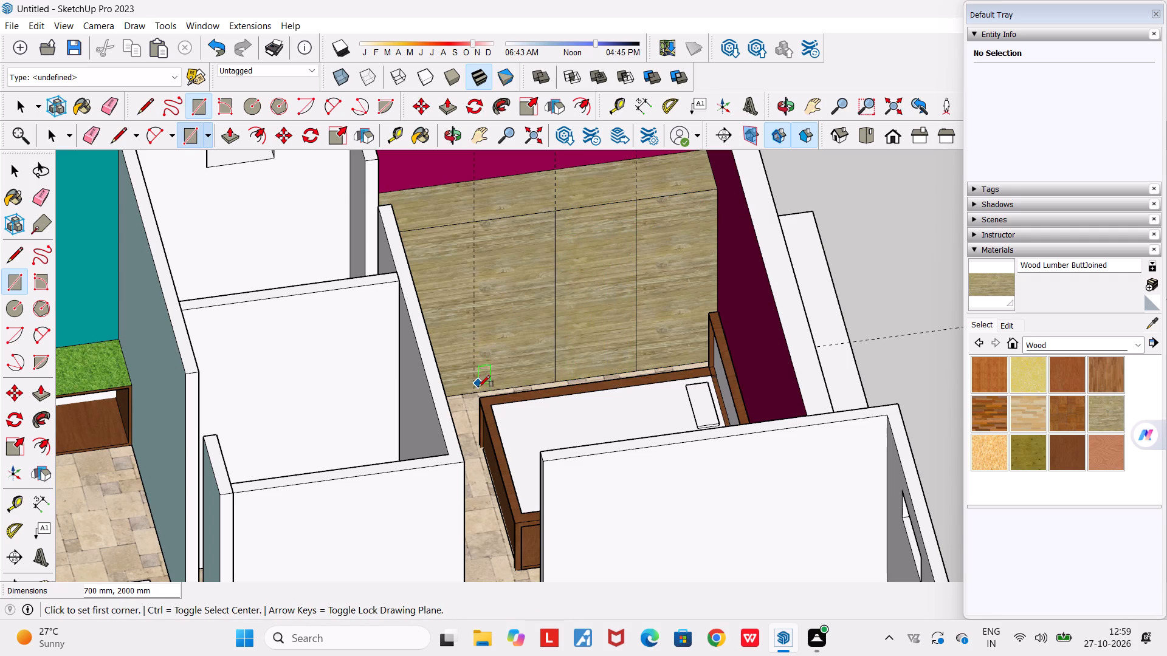
pyautogui.click(473, 389)
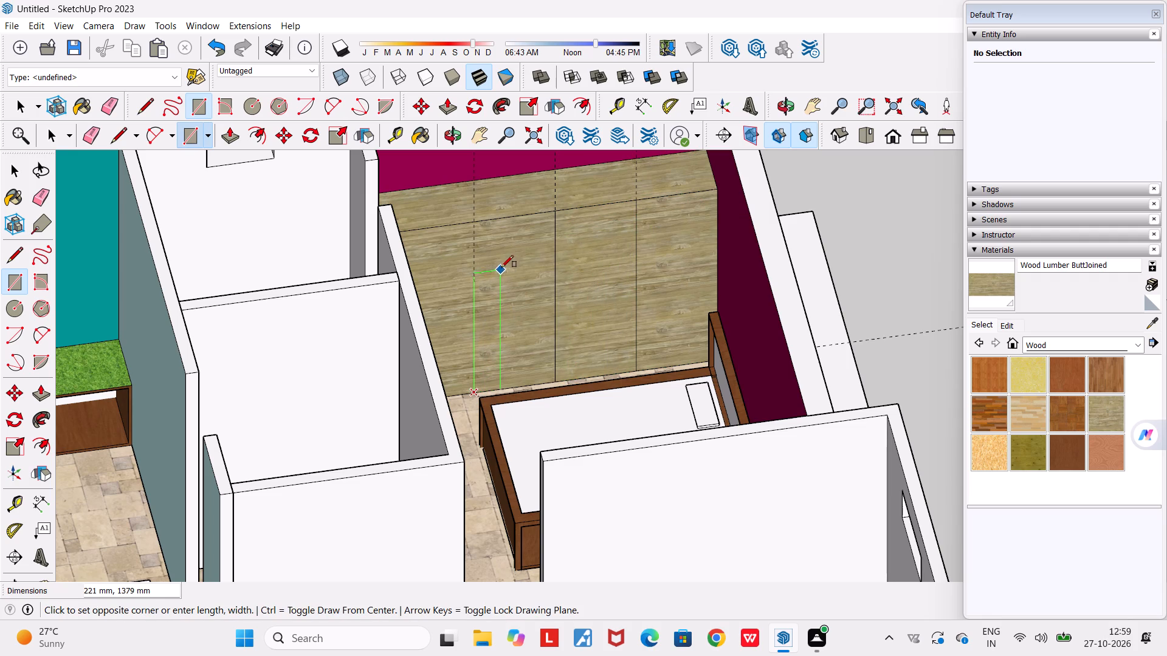
pyautogui.click(554, 213)
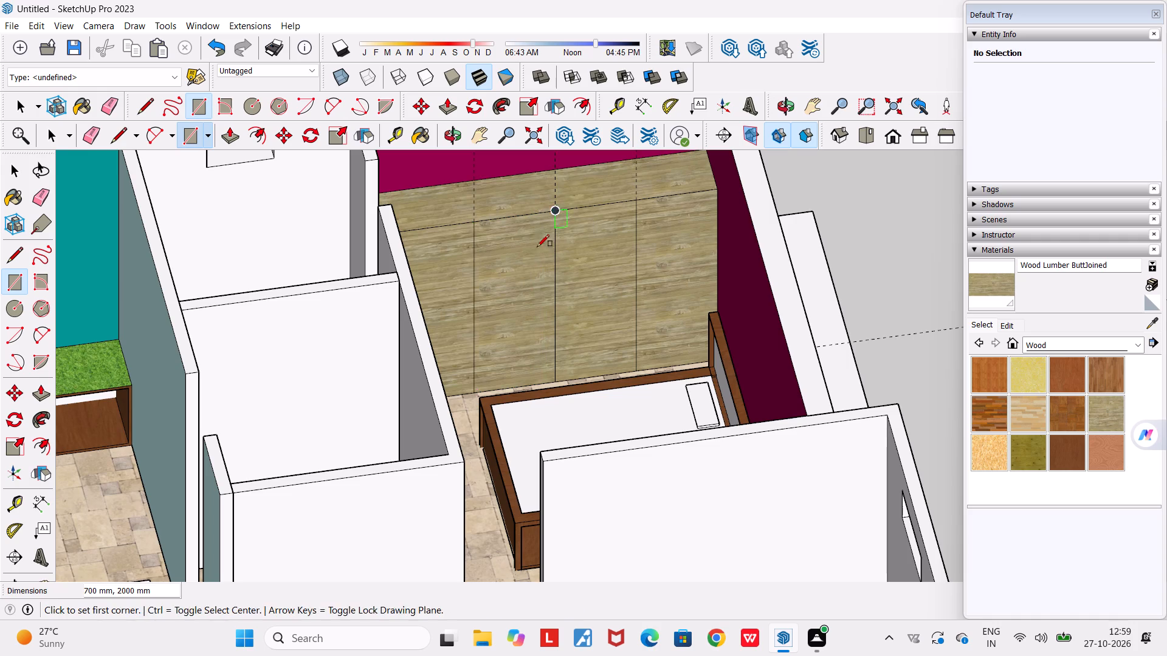
# Examine the wood block's divided front and its fit in the maroon bedroom from several angles.
pyautogui.moveTo(514, 256); pyautogui.dragTo(443, 235, button='middle')
pyautogui.scroll(-3, 445, 237)
pyautogui.scroll(3, 496, 280)
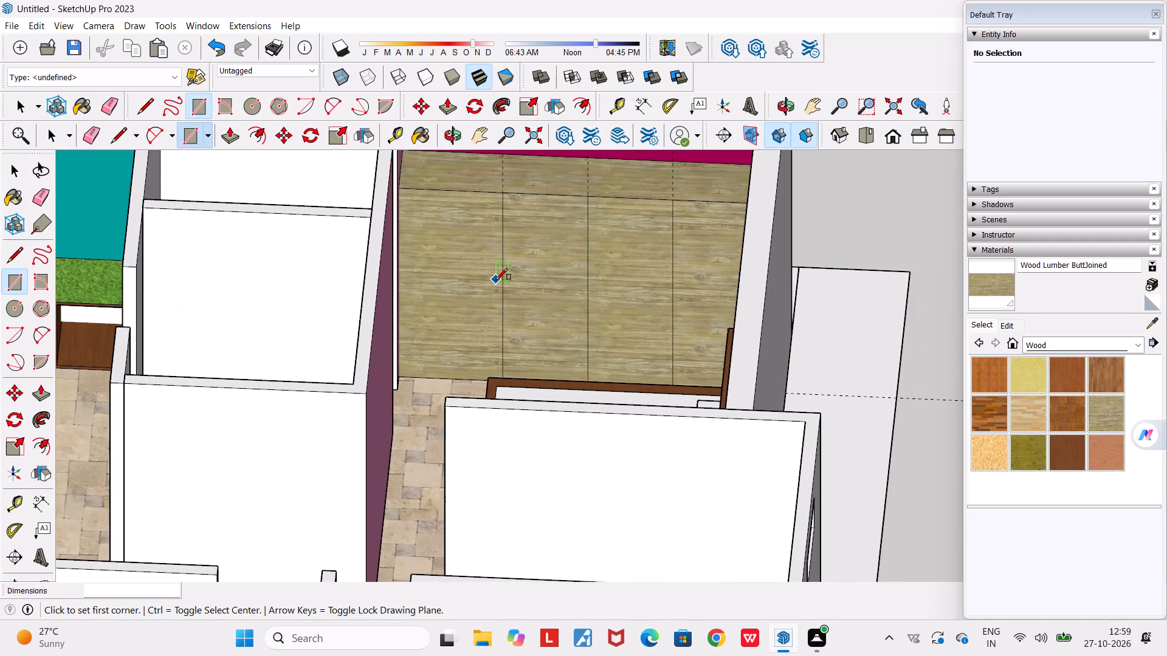
pyautogui.press('space')
pyautogui.scroll(2, 496, 280)
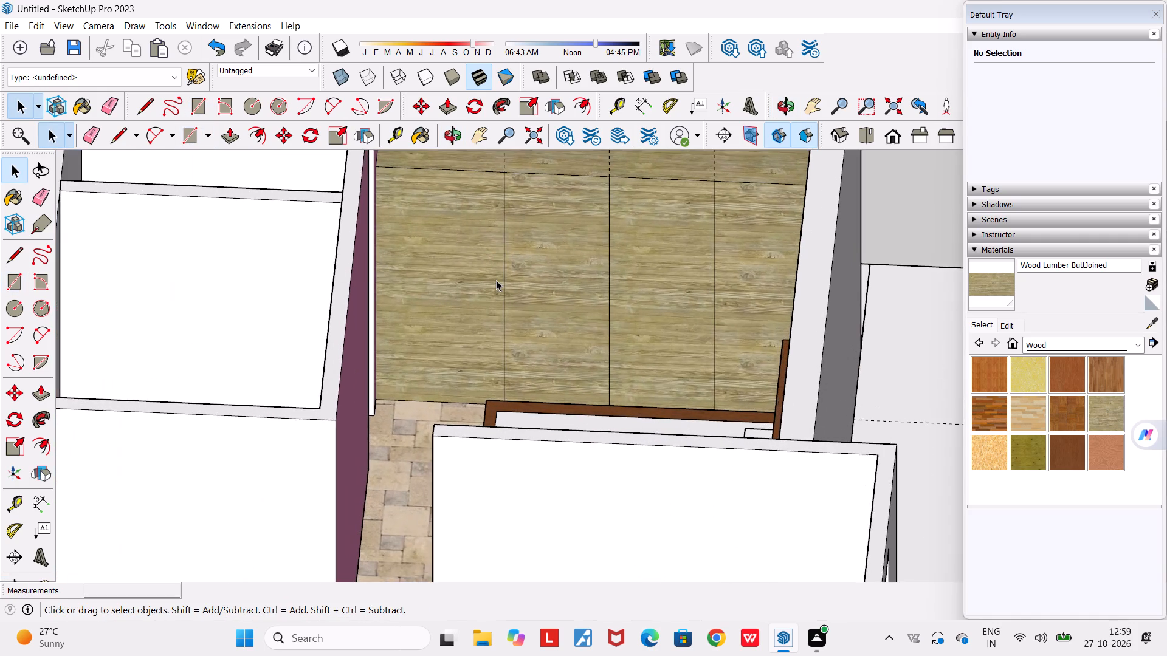
pyautogui.scroll(-2, 496, 280)
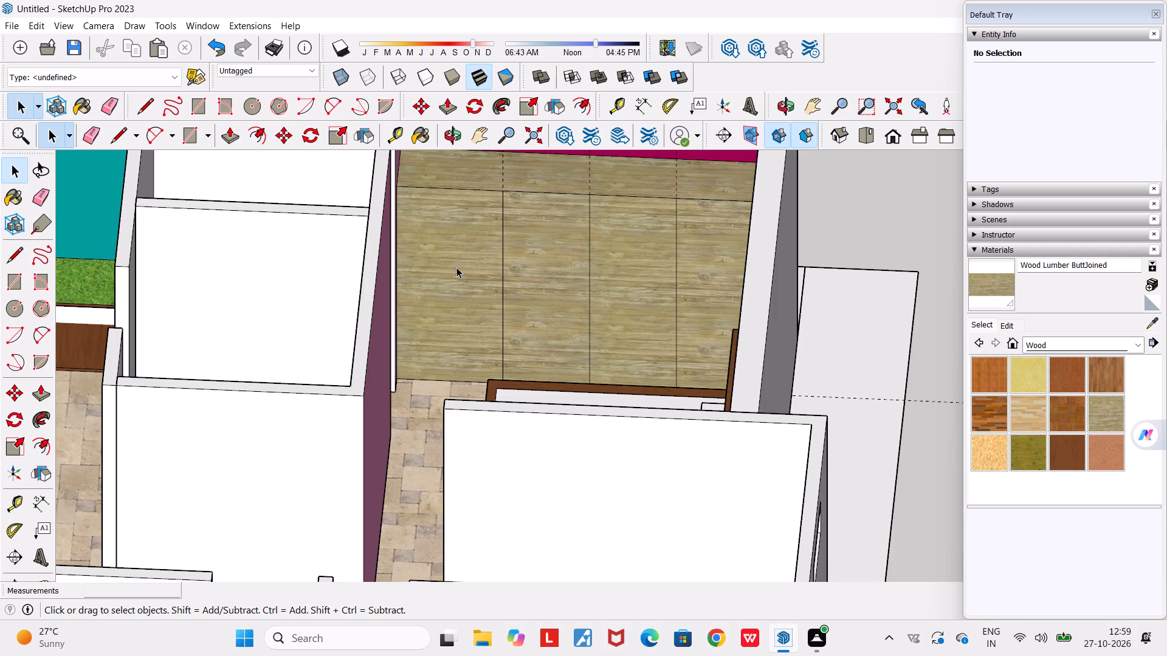
pyautogui.scroll(-4, 445, 298)
pyautogui.moveTo(438, 381); pyautogui.dragTo(458, 378, button='middle')
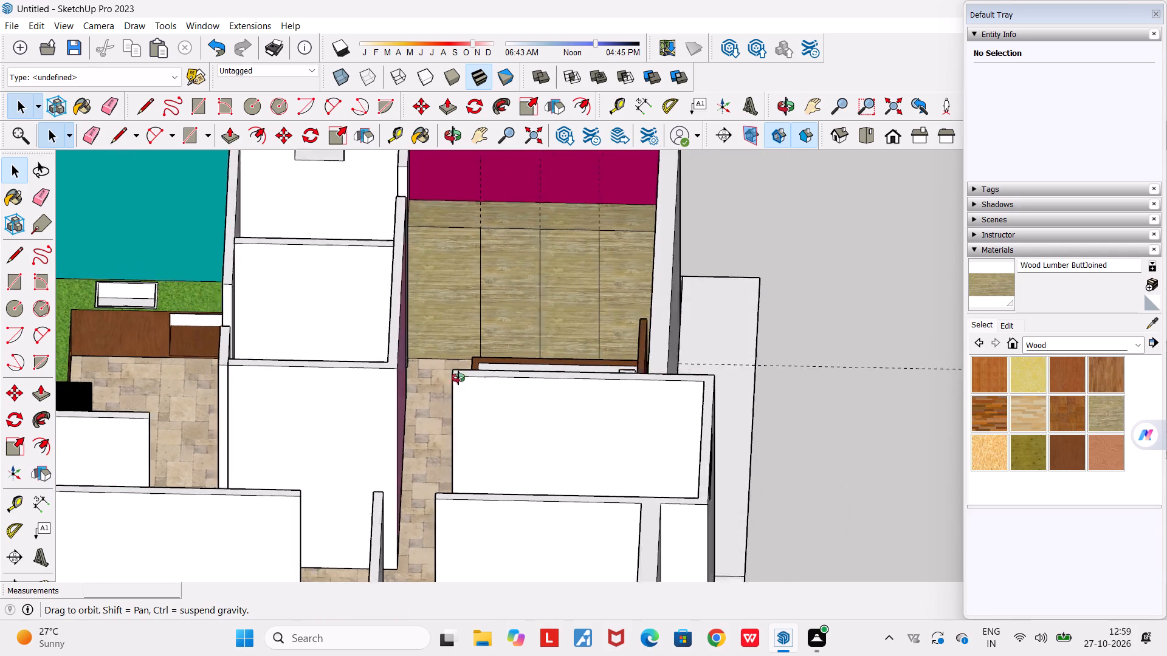
pyautogui.moveTo(458, 378); pyautogui.dragTo(744, 422, button='middle')
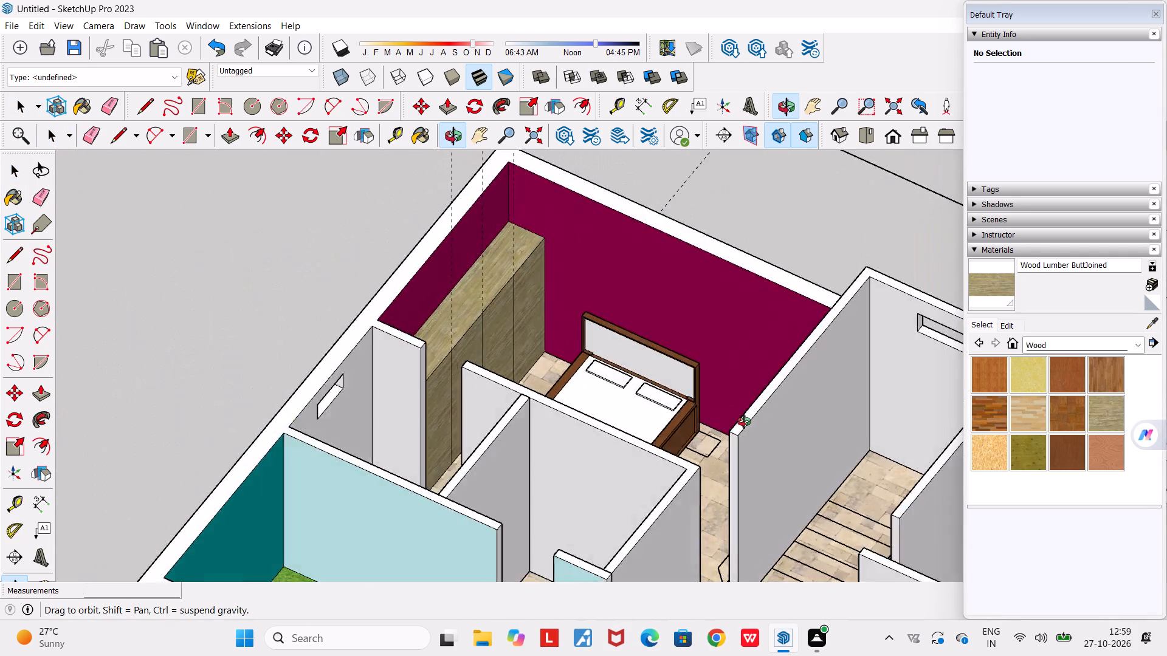
pyautogui.moveTo(744, 422); pyautogui.dragTo(422, 411, button='middle')
pyautogui.scroll(-2, 422, 409)
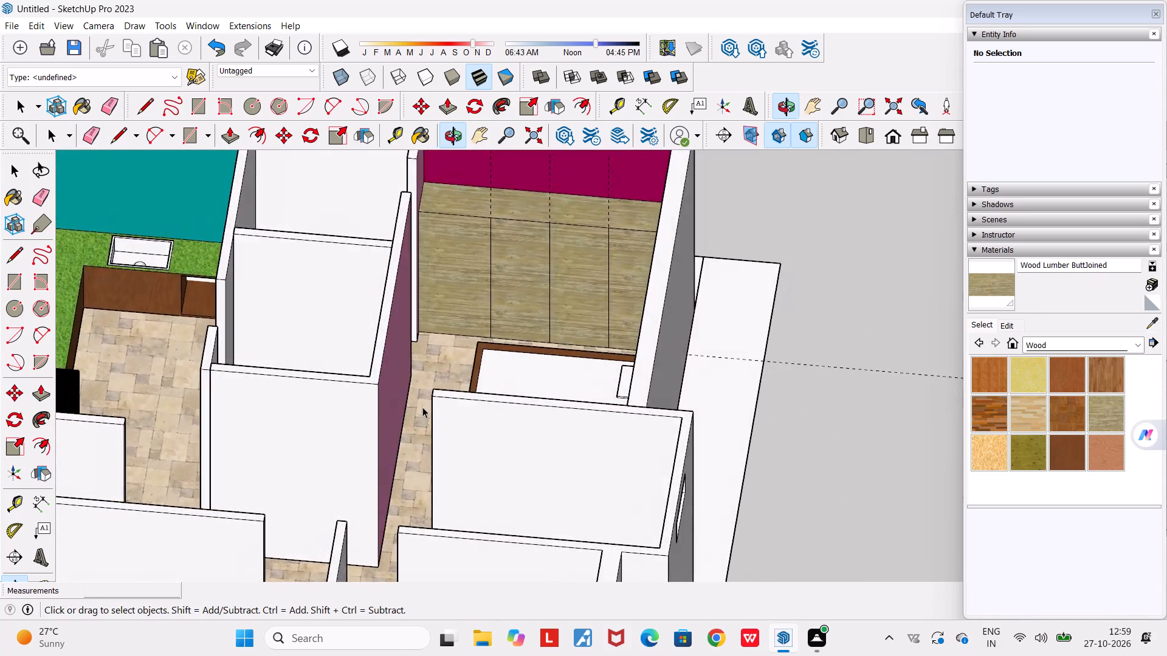
pyautogui.scroll(-1, 422, 407)
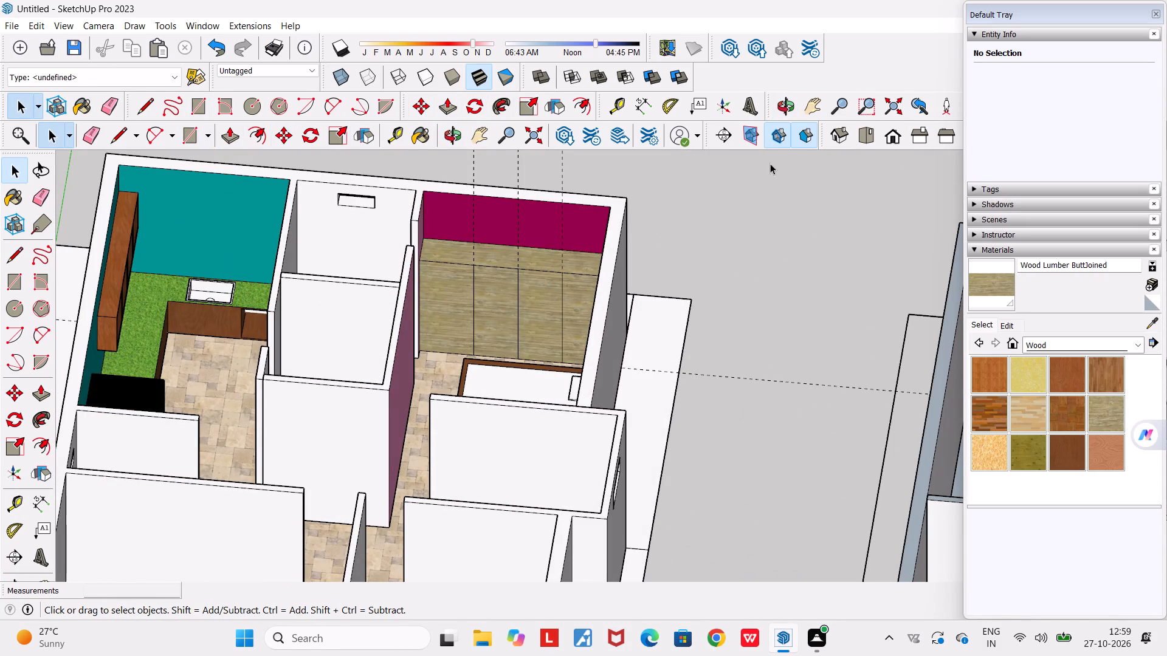
pyautogui.click(812, 111)
pyautogui.moveTo(573, 312); pyautogui.dragTo(663, 360)
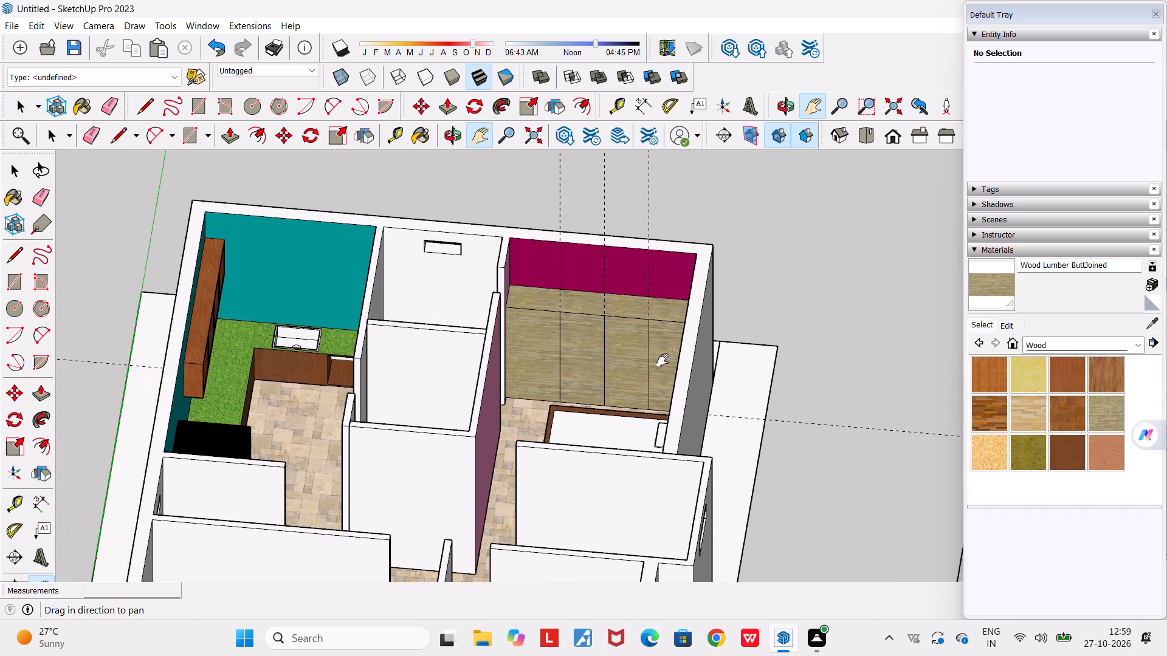
pyautogui.moveTo(663, 360); pyautogui.dragTo(665, 361)
pyautogui.moveTo(563, 443); pyautogui.dragTo(623, 446, button='middle')
pyautogui.scroll(3, 611, 352)
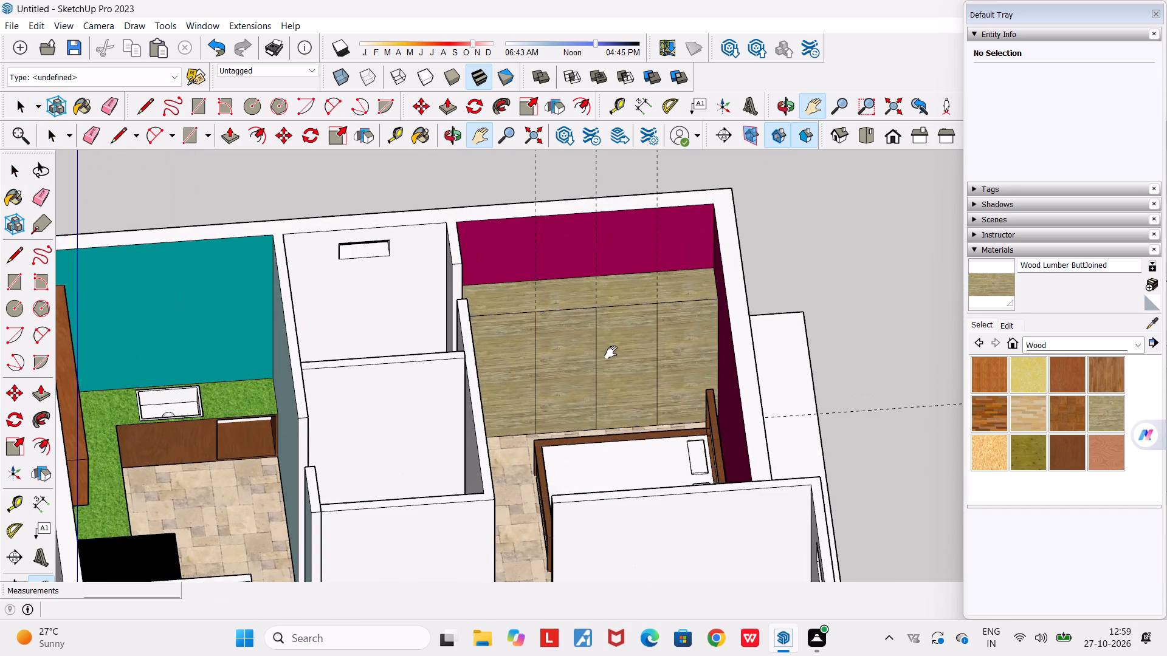
pyautogui.moveTo(604, 349); pyautogui.dragTo(594, 341, button='middle')
pyautogui.scroll(2, 594, 341)
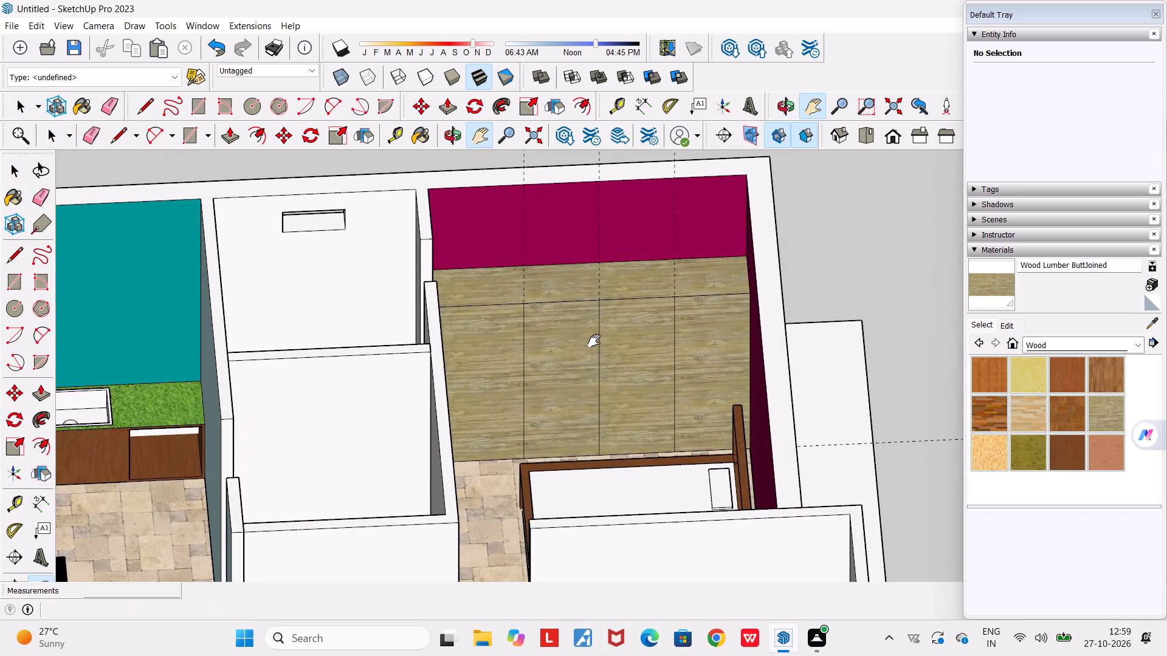
pyautogui.scroll(-1, 594, 341)
pyautogui.moveTo(594, 341); pyautogui.dragTo(573, 348, button='middle')
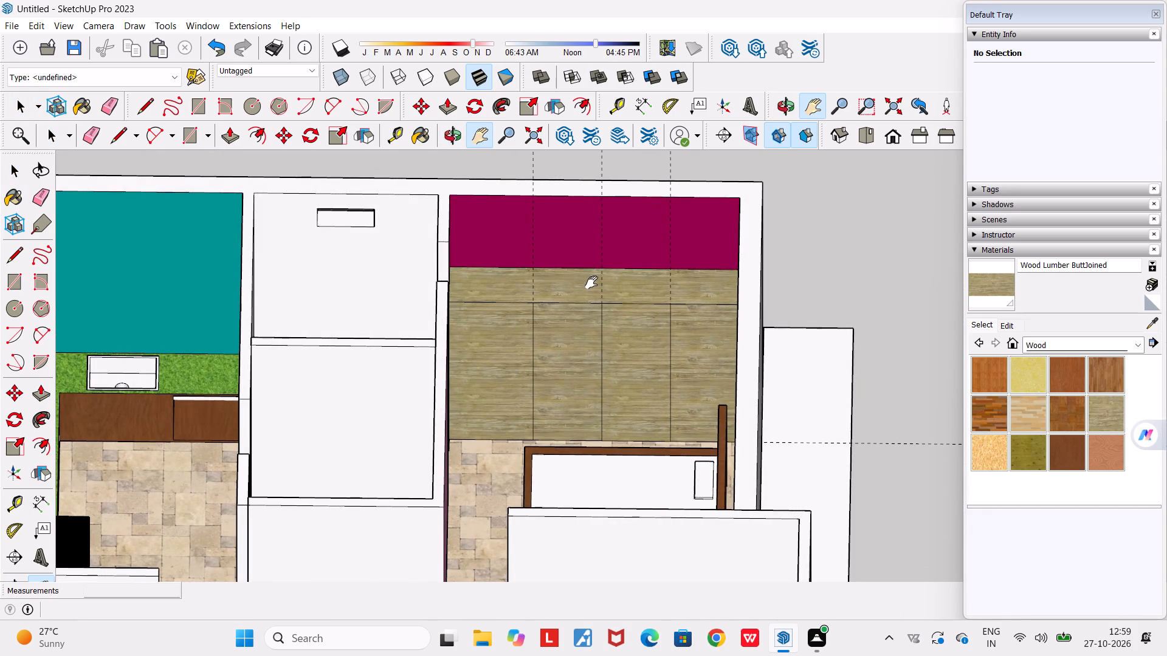
# Push/Pull the wood block's top face upward by 500 mm.
pyautogui.press('space')
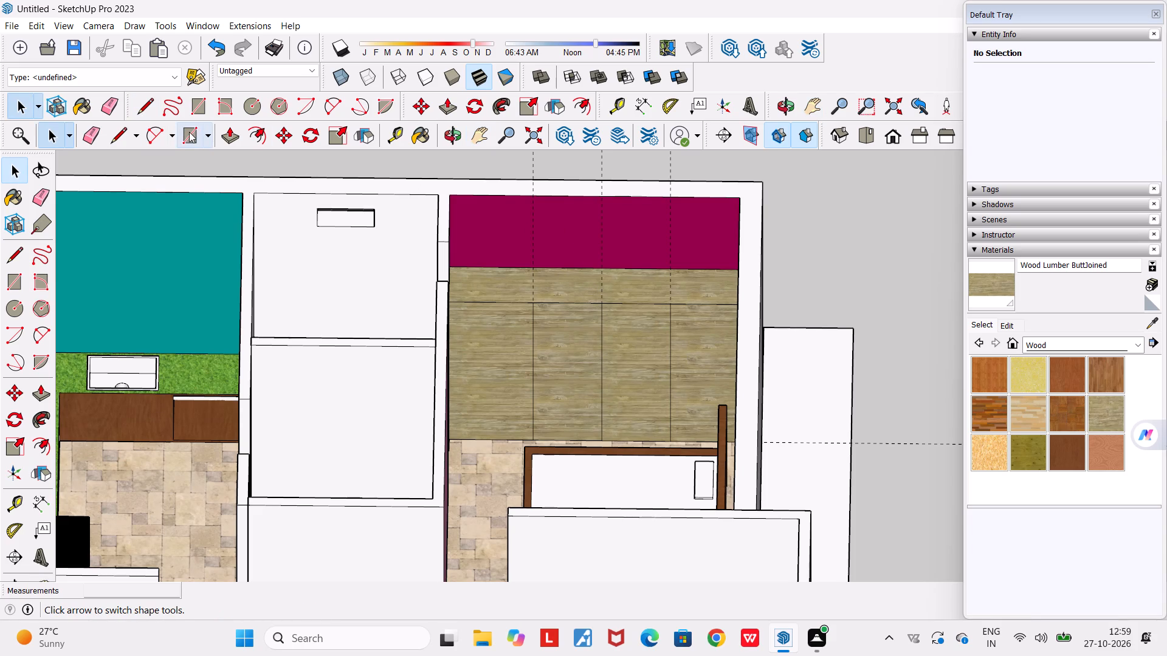
pyautogui.click(221, 133)
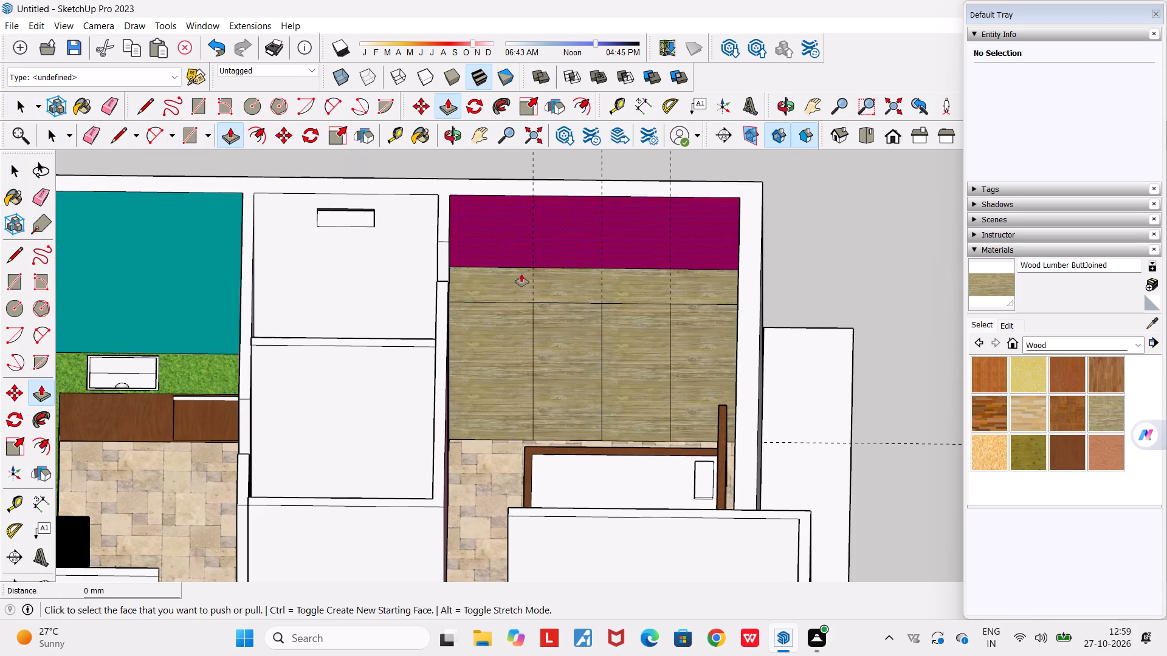
pyautogui.click(527, 278)
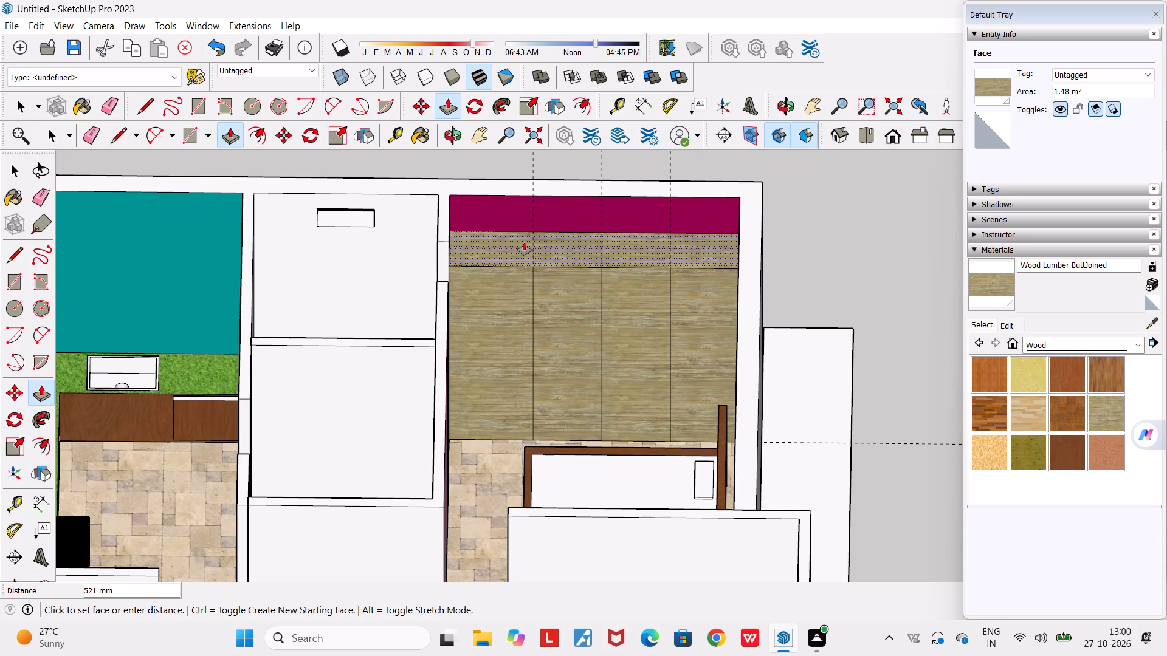
pyautogui.write('500')
pyautogui.press('Return')
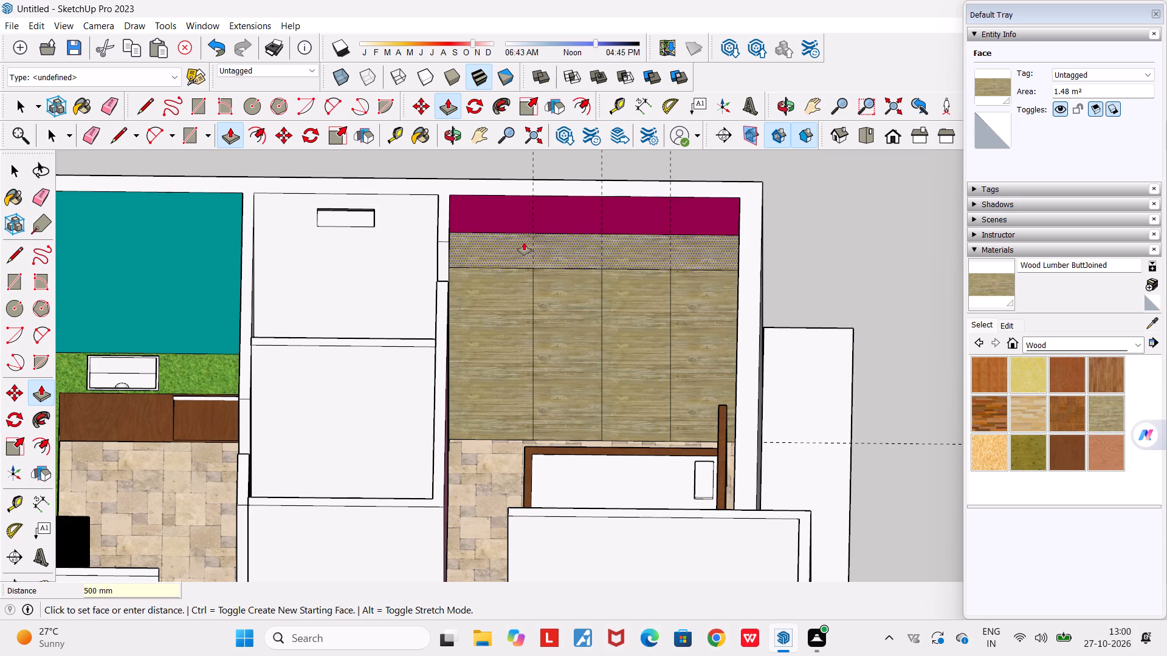
pyautogui.press('space')
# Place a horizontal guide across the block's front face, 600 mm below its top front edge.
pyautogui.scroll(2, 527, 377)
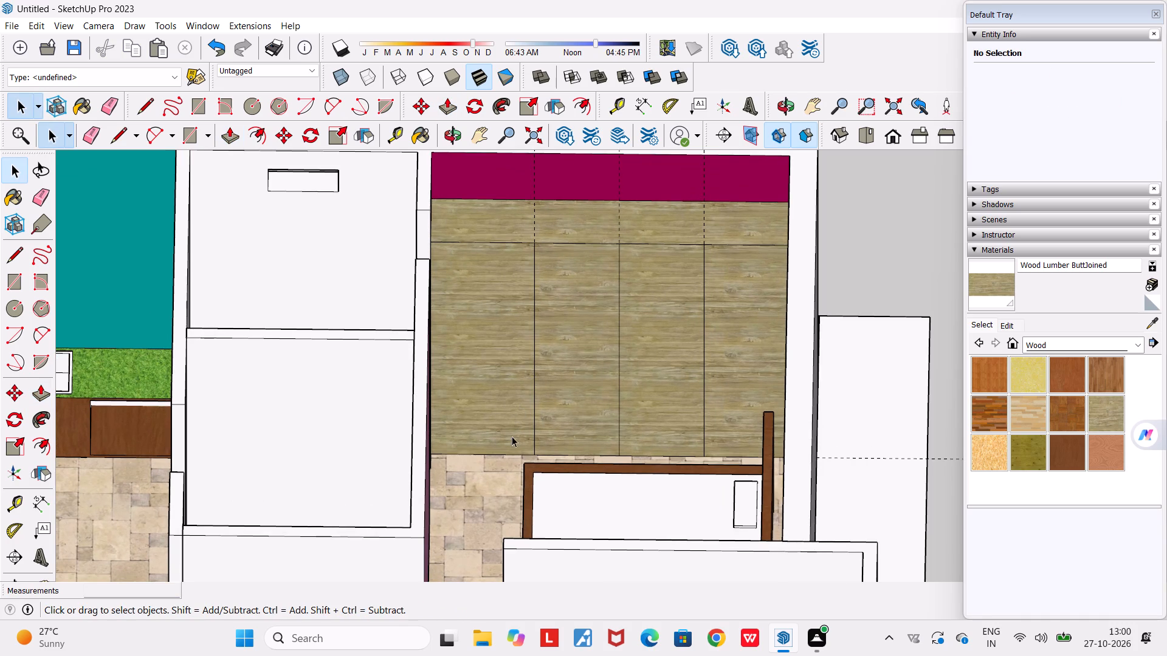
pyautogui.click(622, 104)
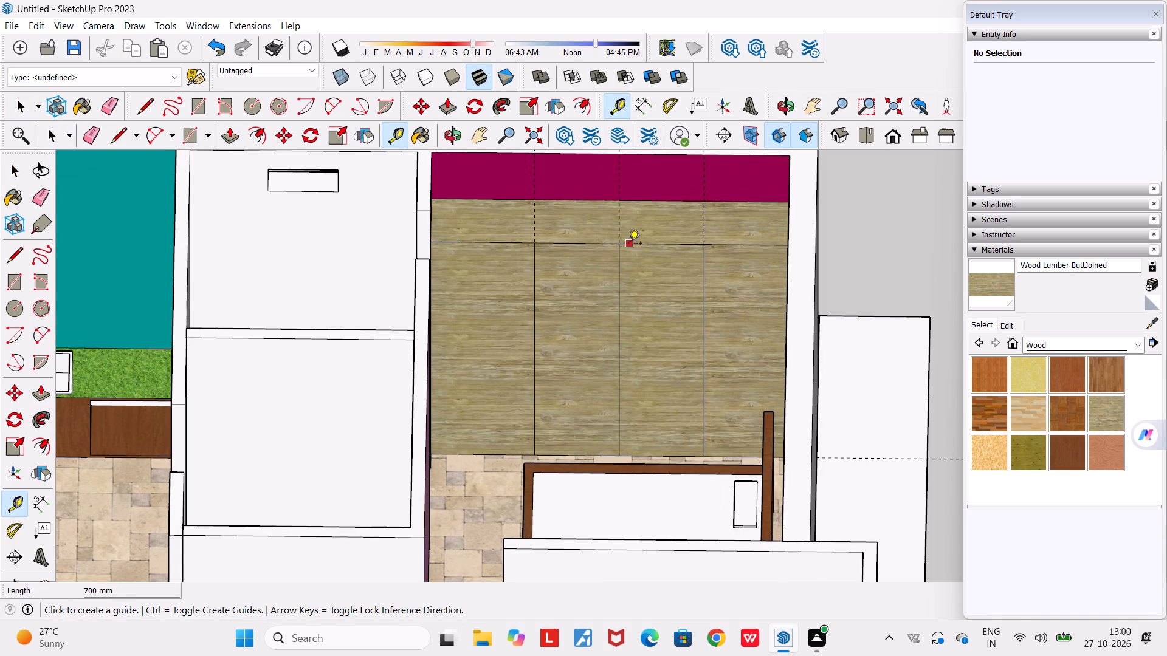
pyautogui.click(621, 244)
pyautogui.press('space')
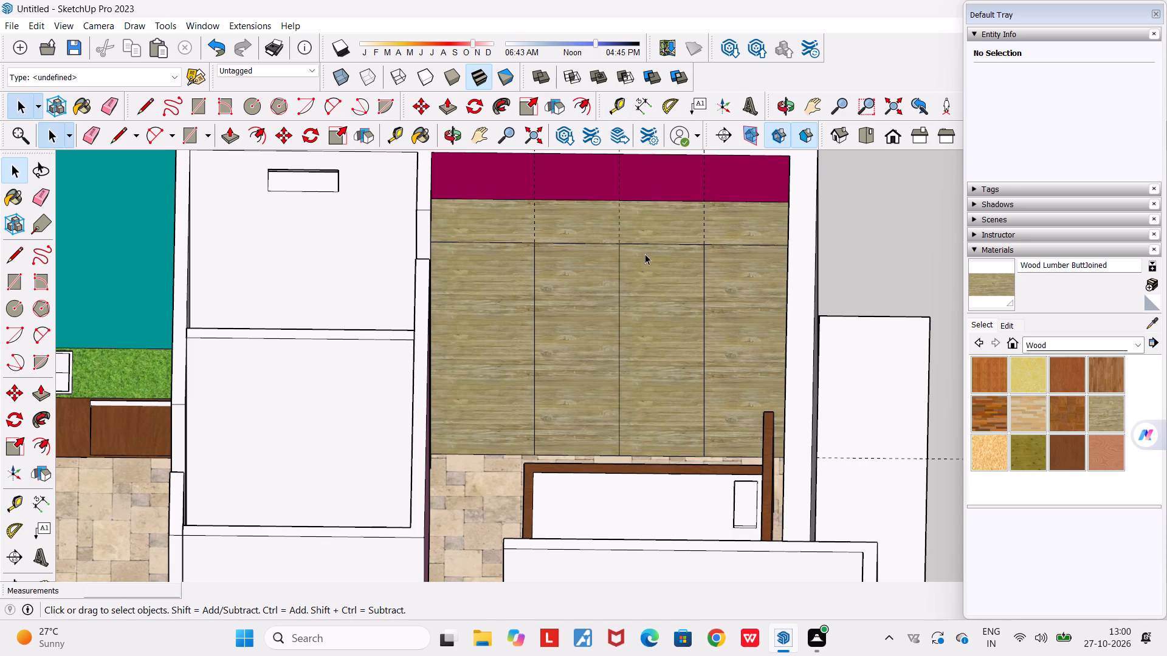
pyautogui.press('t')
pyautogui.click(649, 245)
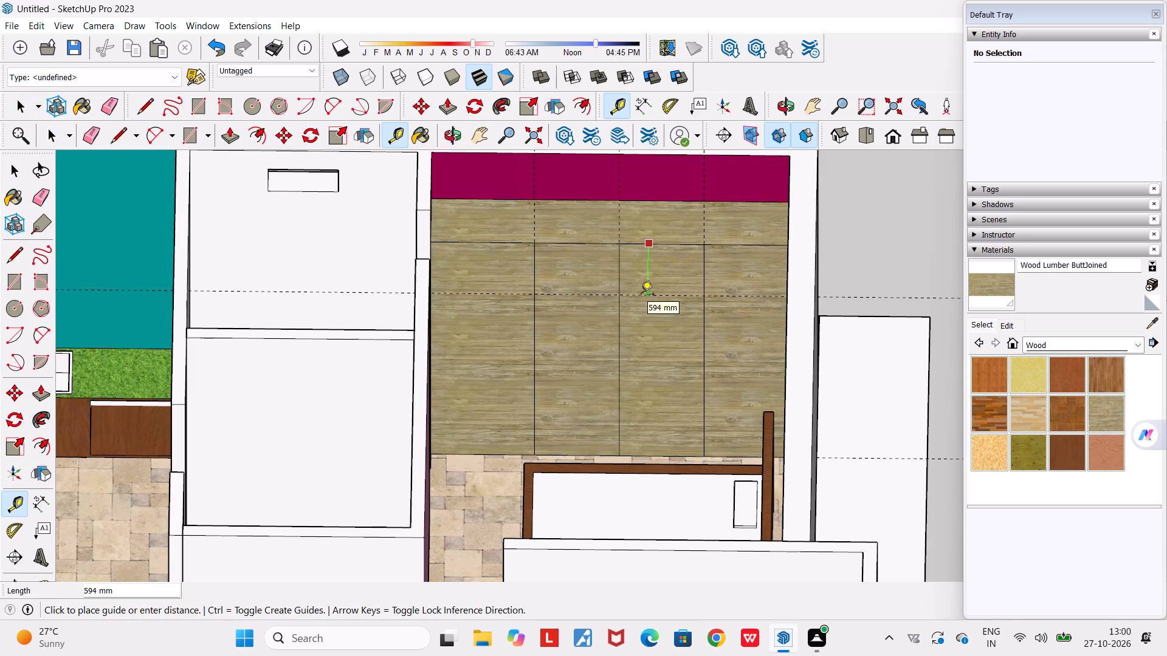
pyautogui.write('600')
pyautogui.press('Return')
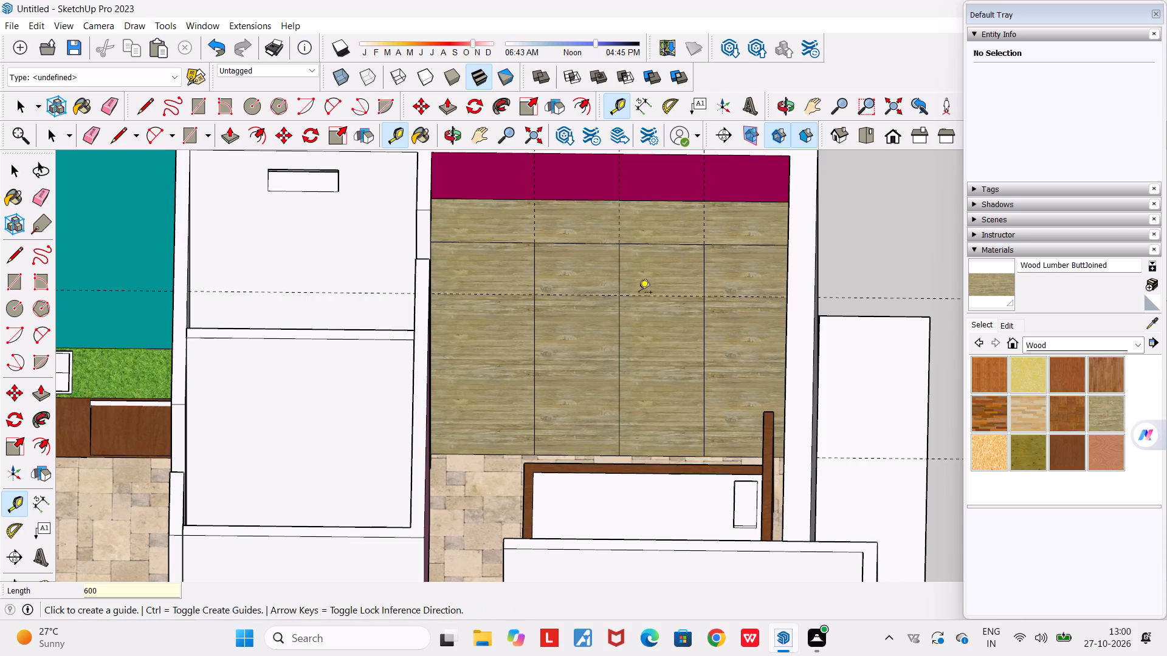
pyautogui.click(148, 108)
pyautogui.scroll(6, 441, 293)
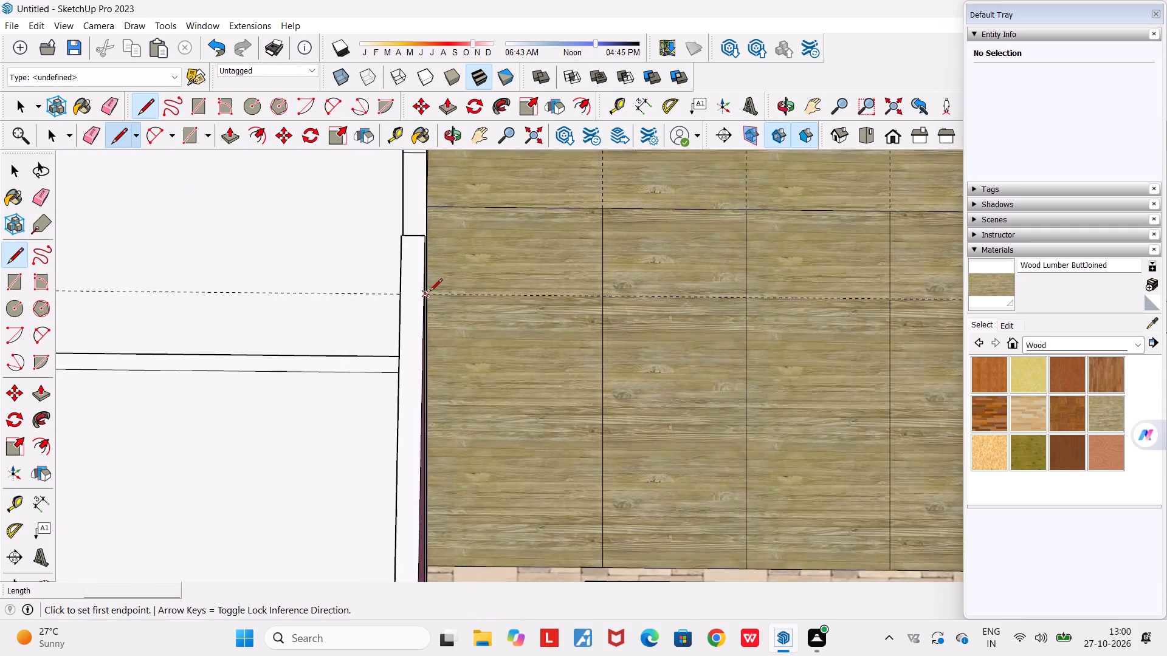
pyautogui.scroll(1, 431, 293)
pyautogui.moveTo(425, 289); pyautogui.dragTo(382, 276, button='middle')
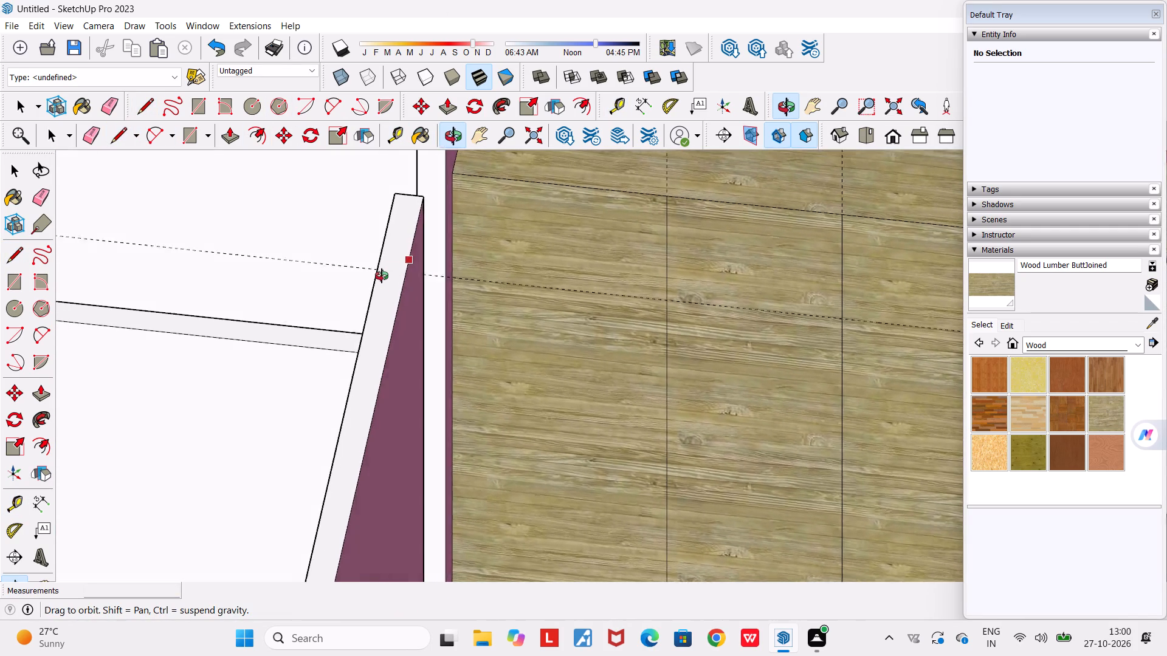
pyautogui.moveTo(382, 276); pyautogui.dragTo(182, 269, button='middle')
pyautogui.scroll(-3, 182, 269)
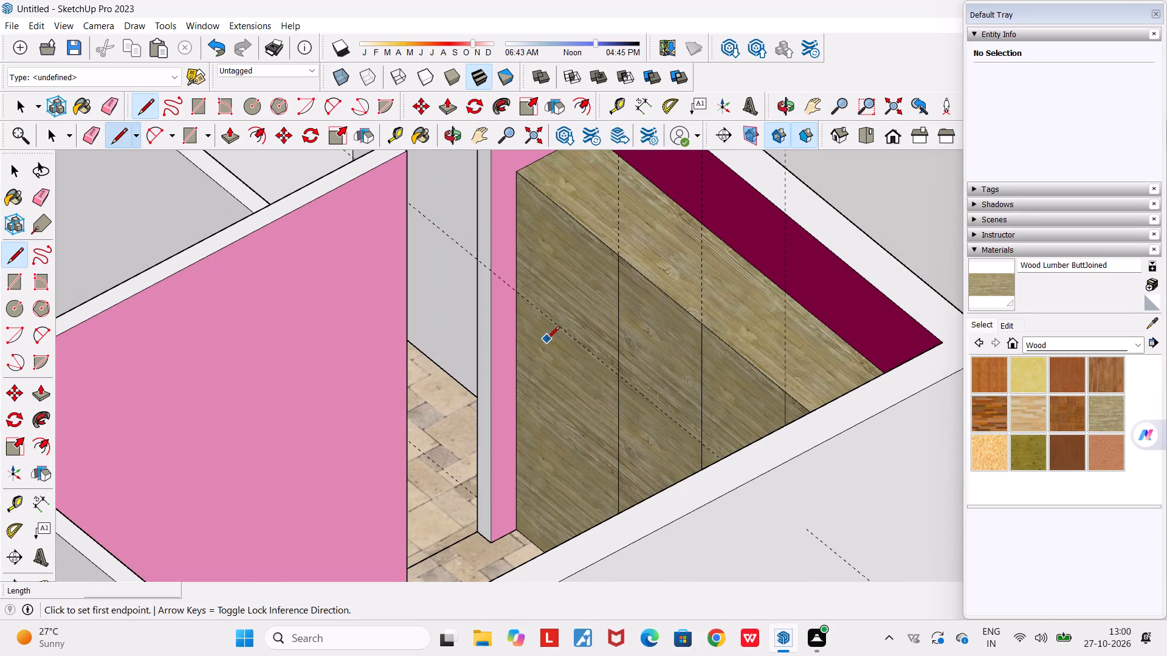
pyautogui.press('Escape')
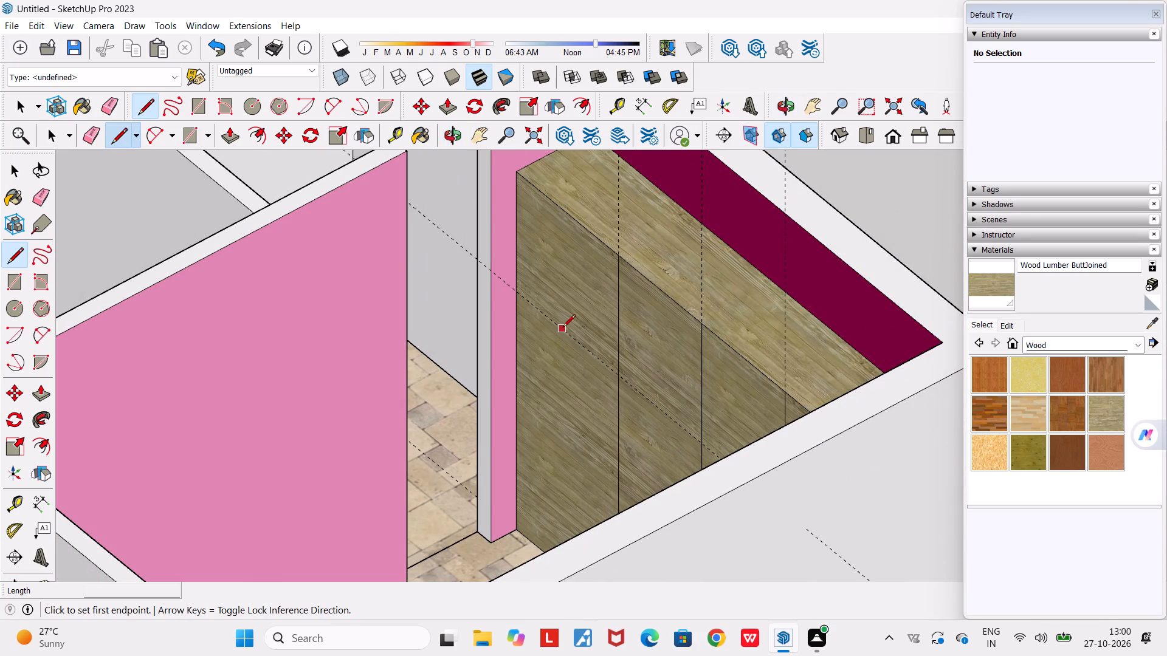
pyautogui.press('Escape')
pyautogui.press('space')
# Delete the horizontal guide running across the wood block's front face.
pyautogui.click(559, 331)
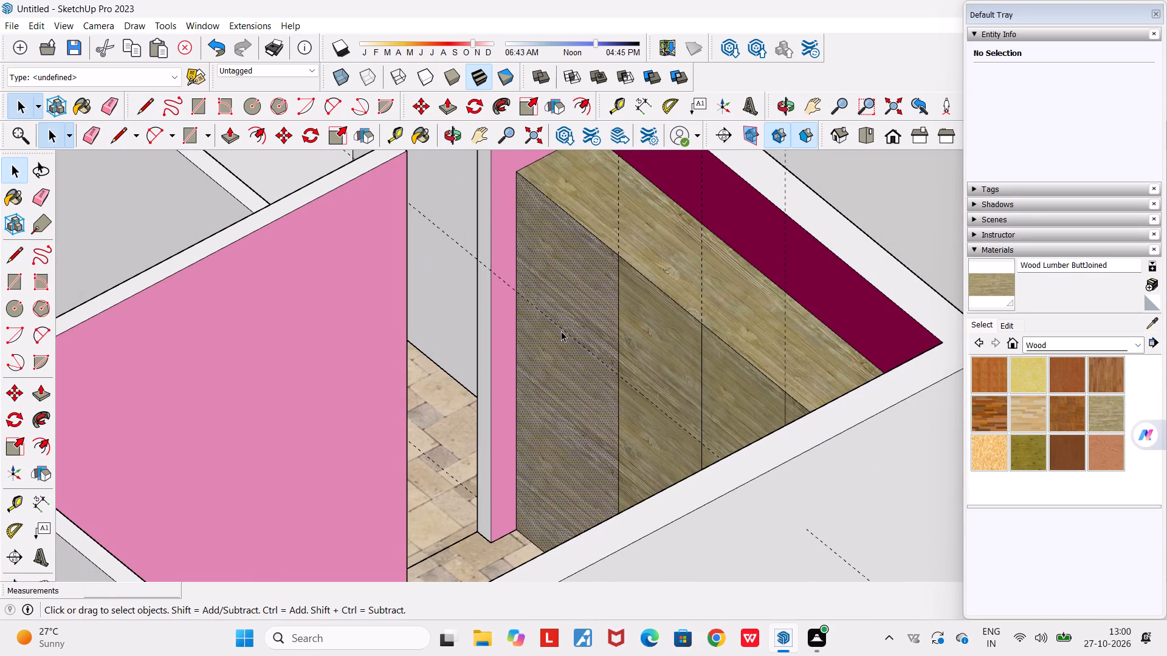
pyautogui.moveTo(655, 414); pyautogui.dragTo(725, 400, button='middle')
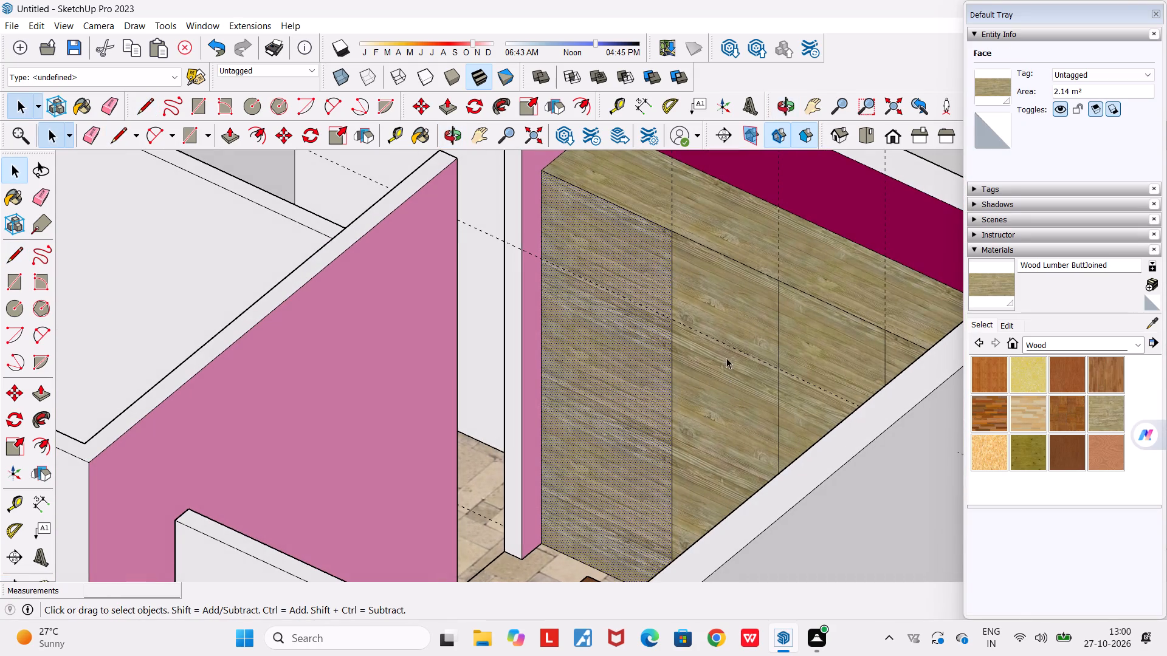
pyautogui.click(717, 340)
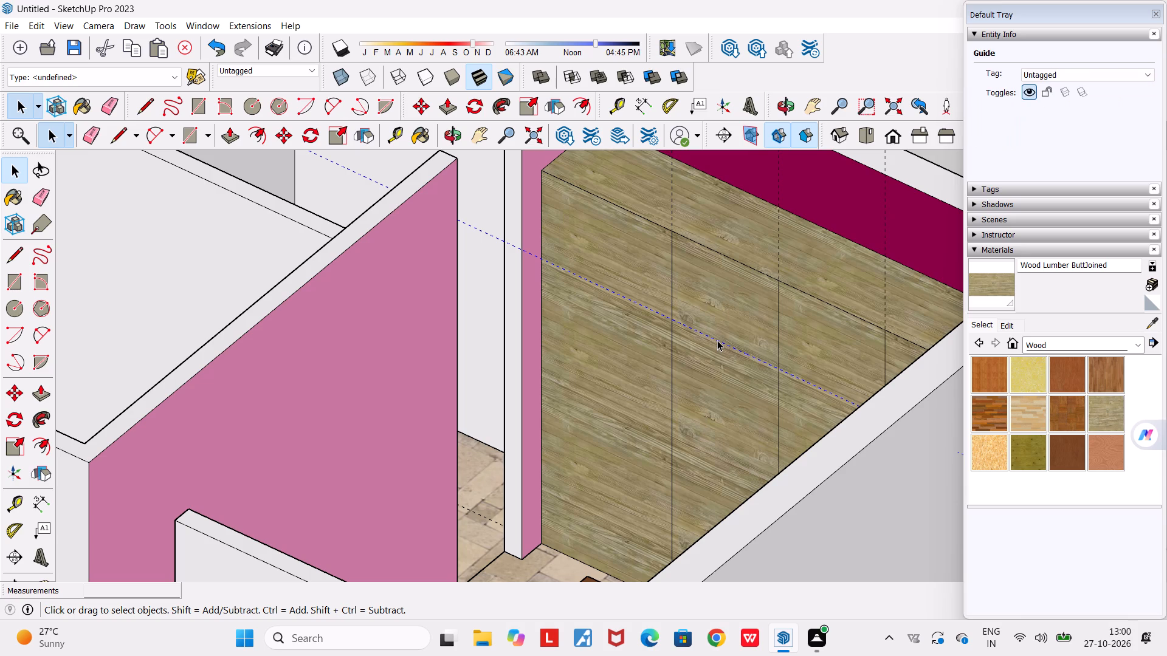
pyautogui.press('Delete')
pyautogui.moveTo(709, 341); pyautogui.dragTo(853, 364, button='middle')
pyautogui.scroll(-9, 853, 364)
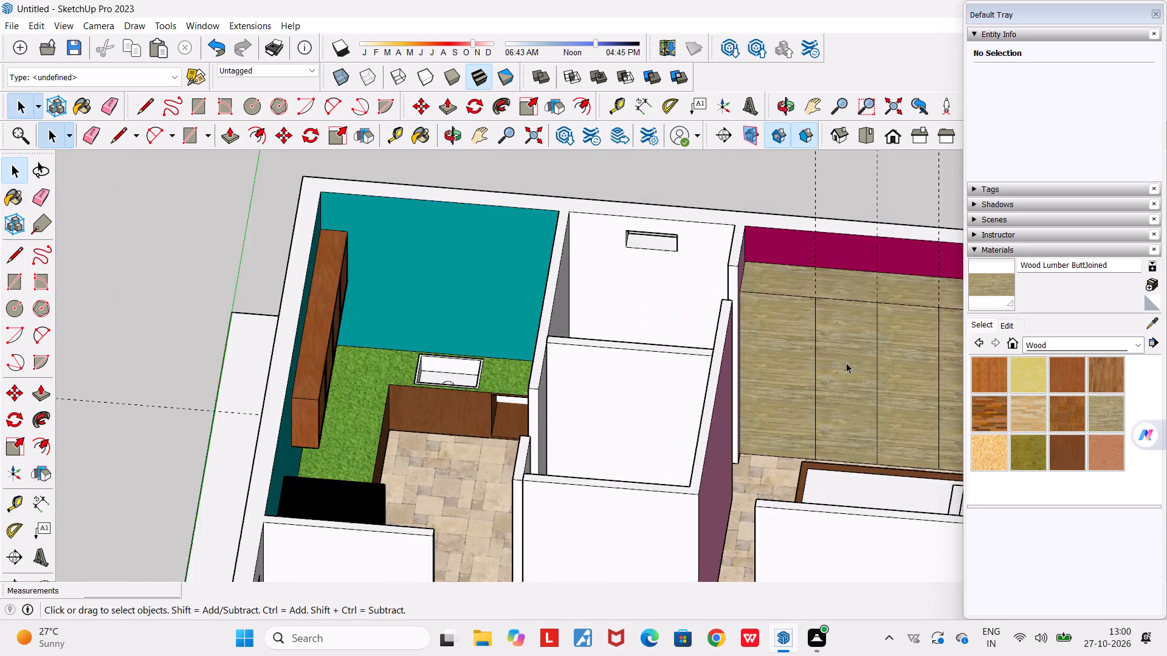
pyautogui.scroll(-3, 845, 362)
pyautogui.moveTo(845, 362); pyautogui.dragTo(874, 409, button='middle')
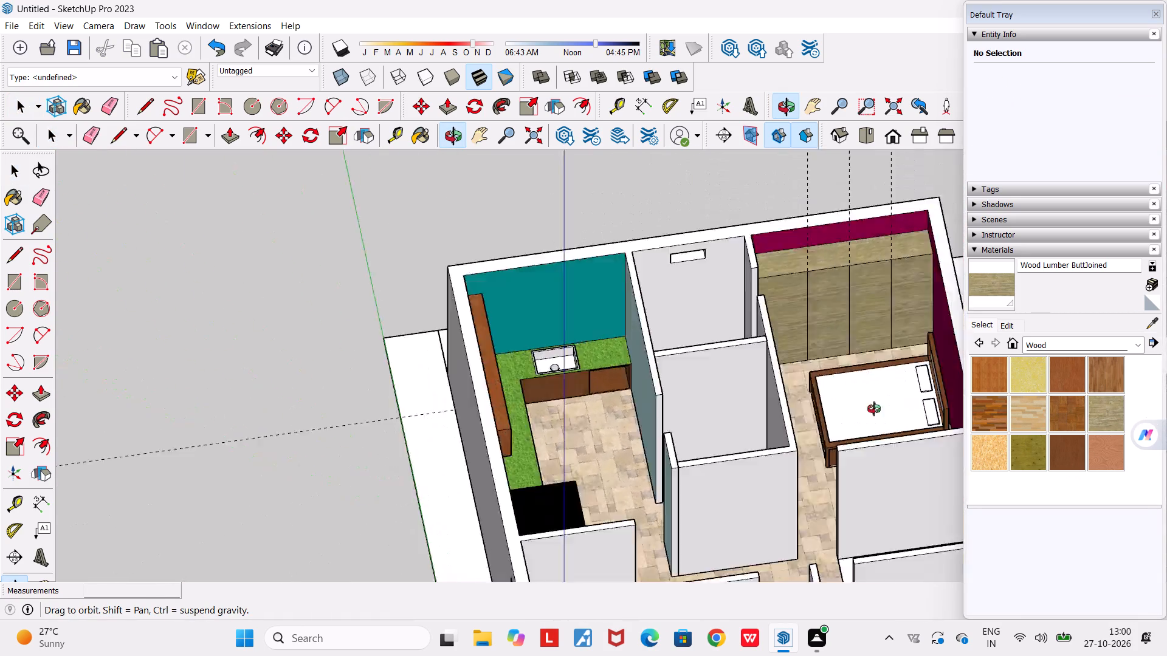
# Place a horizontal guide across the wood block's front face, 650 mm below its top front edge.
pyautogui.moveTo(874, 409); pyautogui.dragTo(785, 378, button='middle')
pyautogui.scroll(-1, 785, 379)
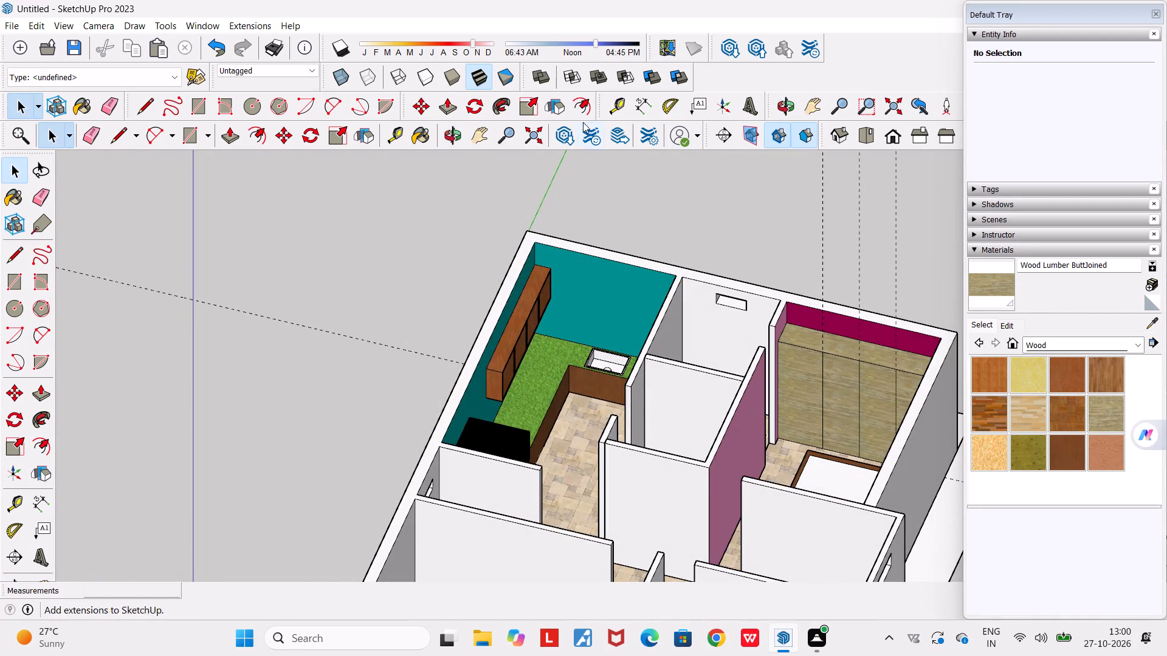
pyautogui.click(480, 140)
pyautogui.moveTo(701, 225); pyautogui.dragTo(422, 190)
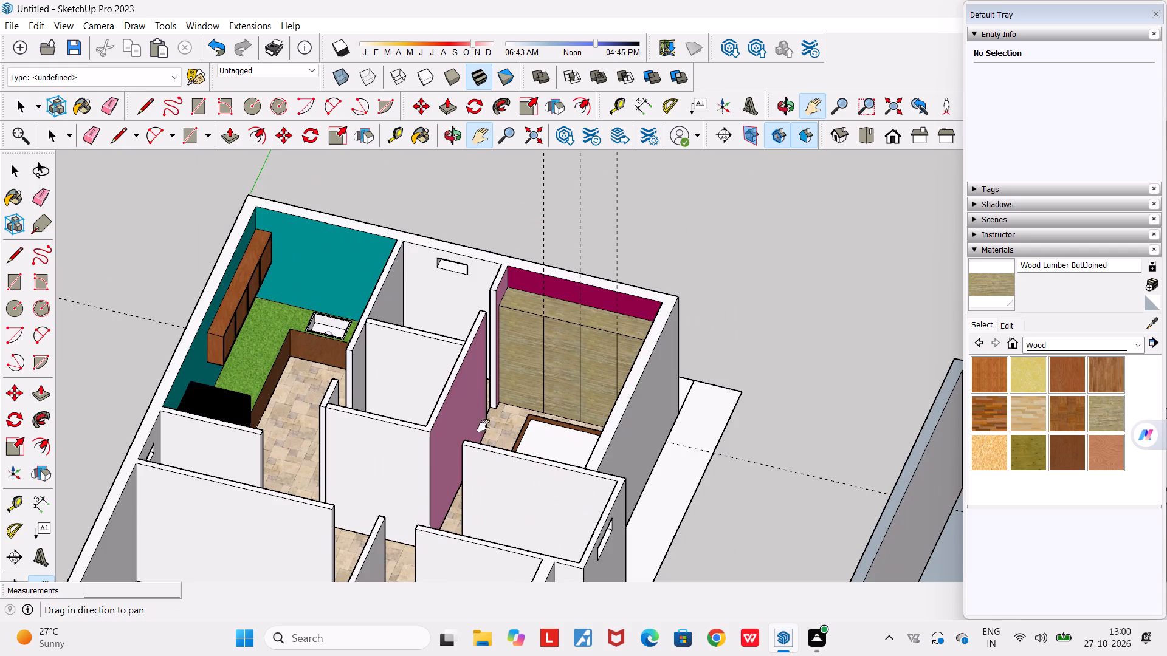
pyautogui.moveTo(553, 479); pyautogui.dragTo(700, 488, button='middle')
pyautogui.scroll(3, 553, 321)
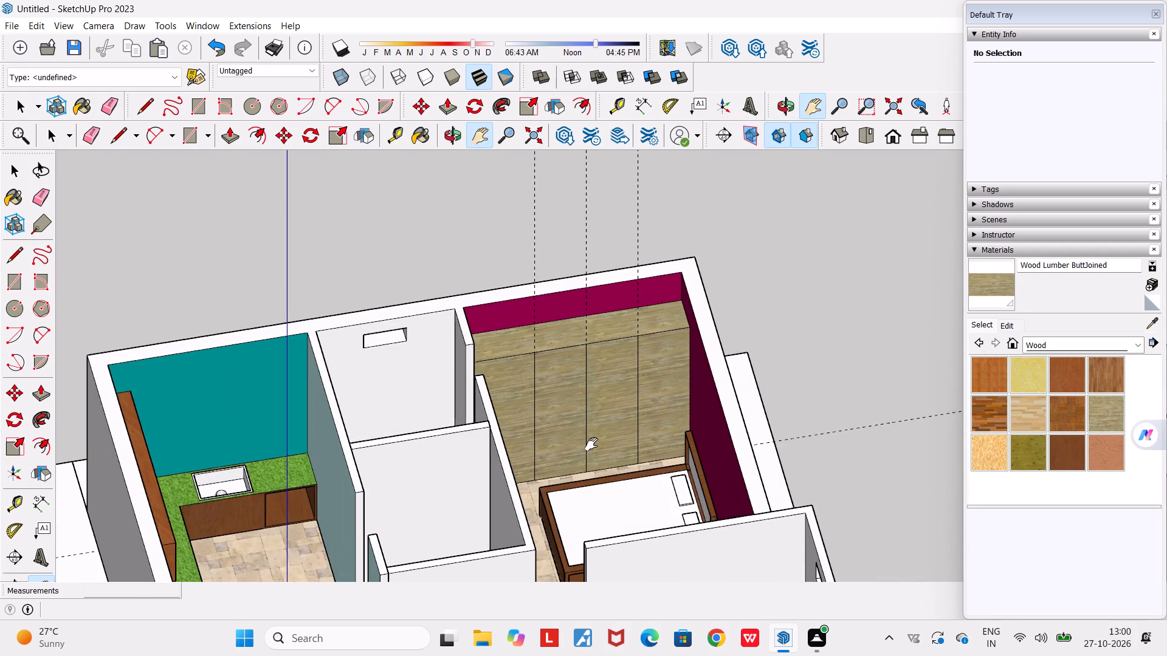
pyautogui.moveTo(597, 448); pyautogui.dragTo(621, 504, button='middle')
pyautogui.scroll(5, 565, 369)
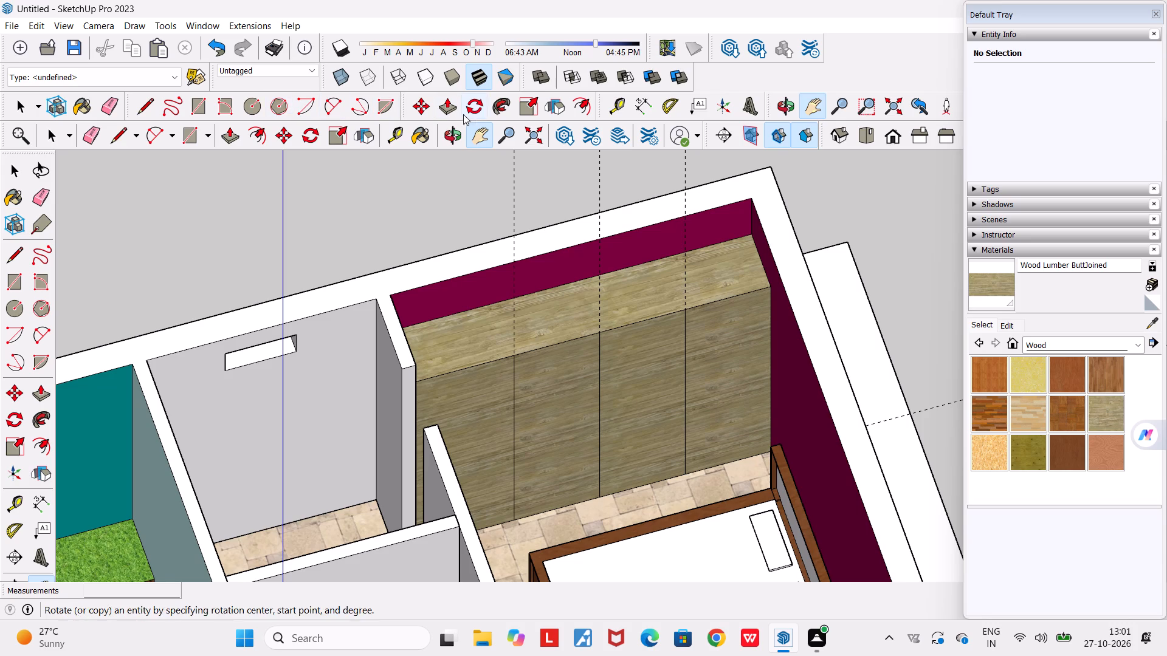
pyautogui.click(398, 135)
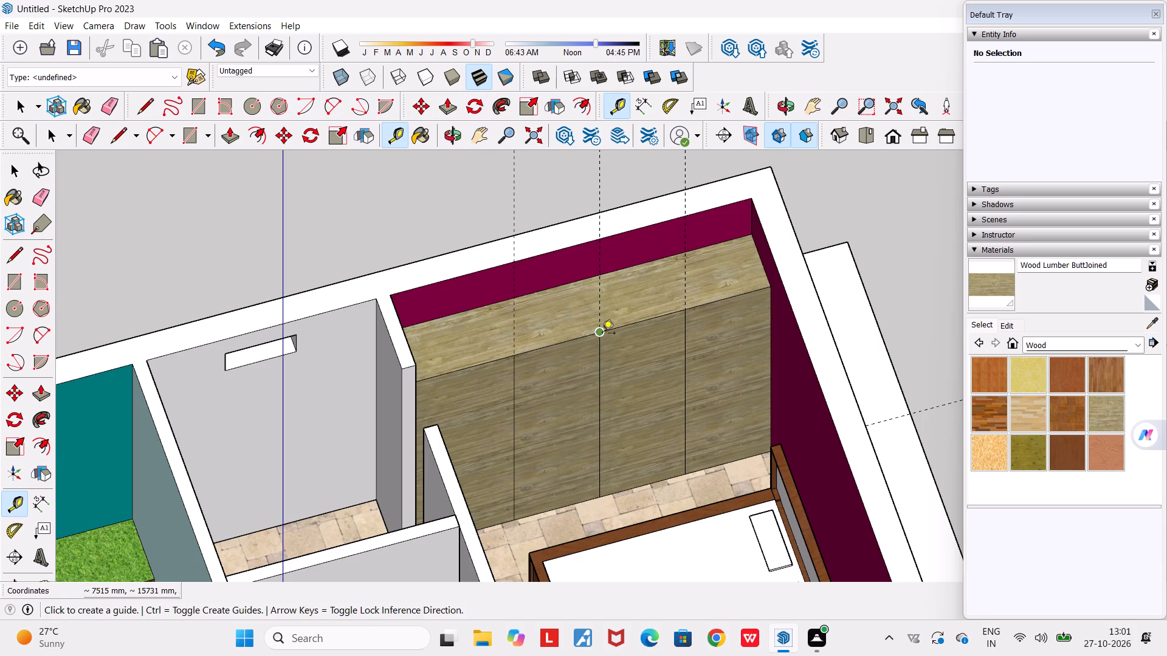
pyautogui.click(614, 331)
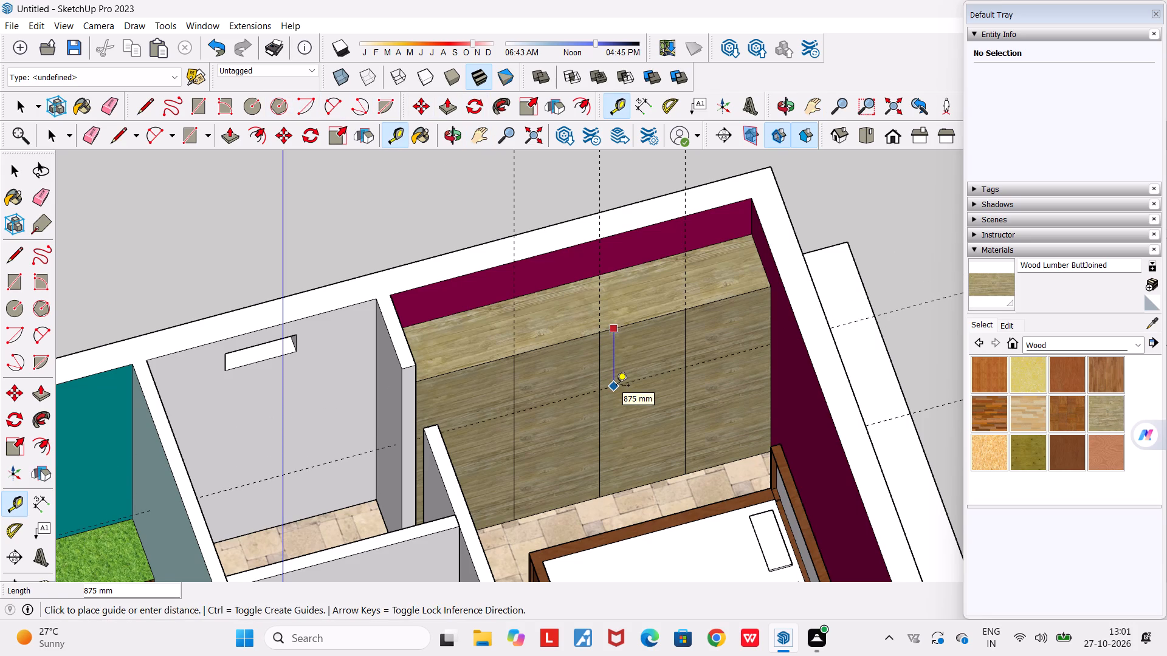
pyautogui.moveTo(616, 386); pyautogui.dragTo(586, 349, button='middle')
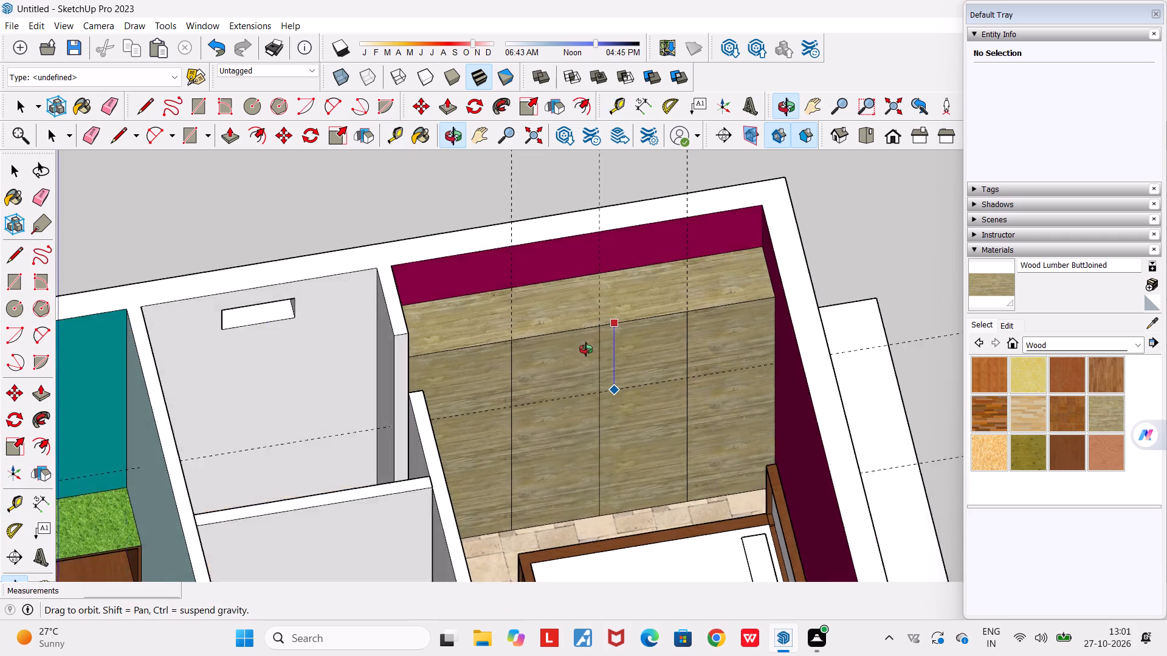
pyautogui.moveTo(586, 349); pyautogui.dragTo(583, 290, button='middle')
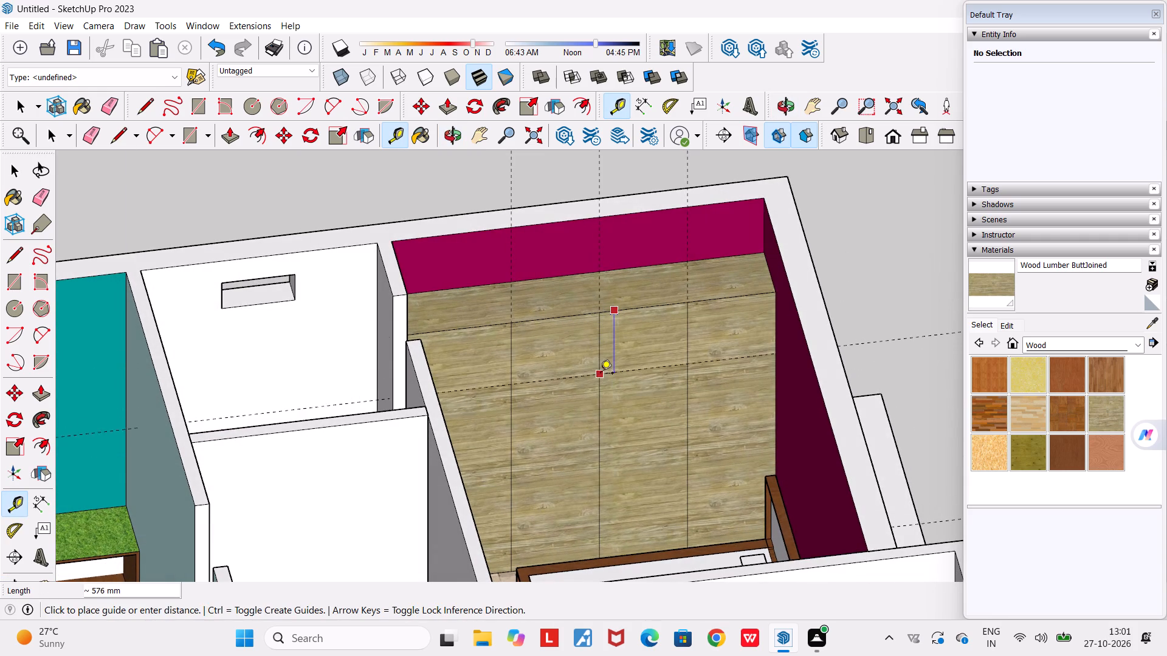
pyautogui.write('65')
pyautogui.press('0')
pyautogui.press('Return')
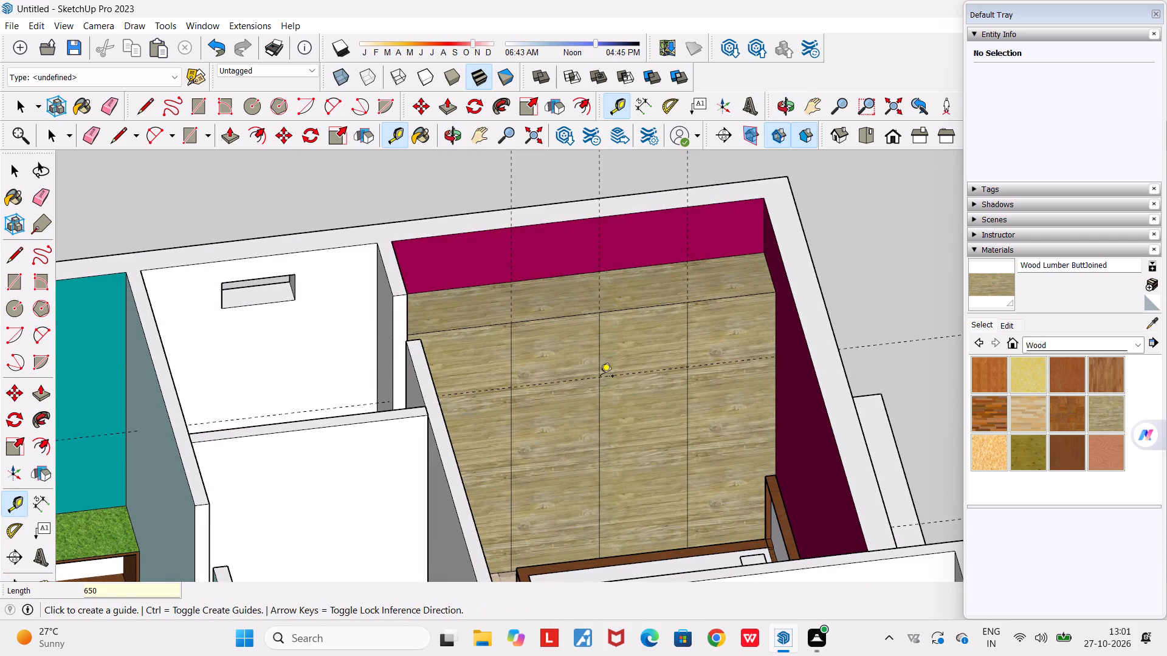
# Draw a line about 2958 mm long along the horizontal guide, spanning the wood block's front face from edge to edge.
pyautogui.moveTo(601, 377); pyautogui.dragTo(560, 294, button='middle')
pyautogui.scroll(-3, 560, 294)
pyautogui.moveTo(568, 363); pyautogui.dragTo(627, 337, button='middle')
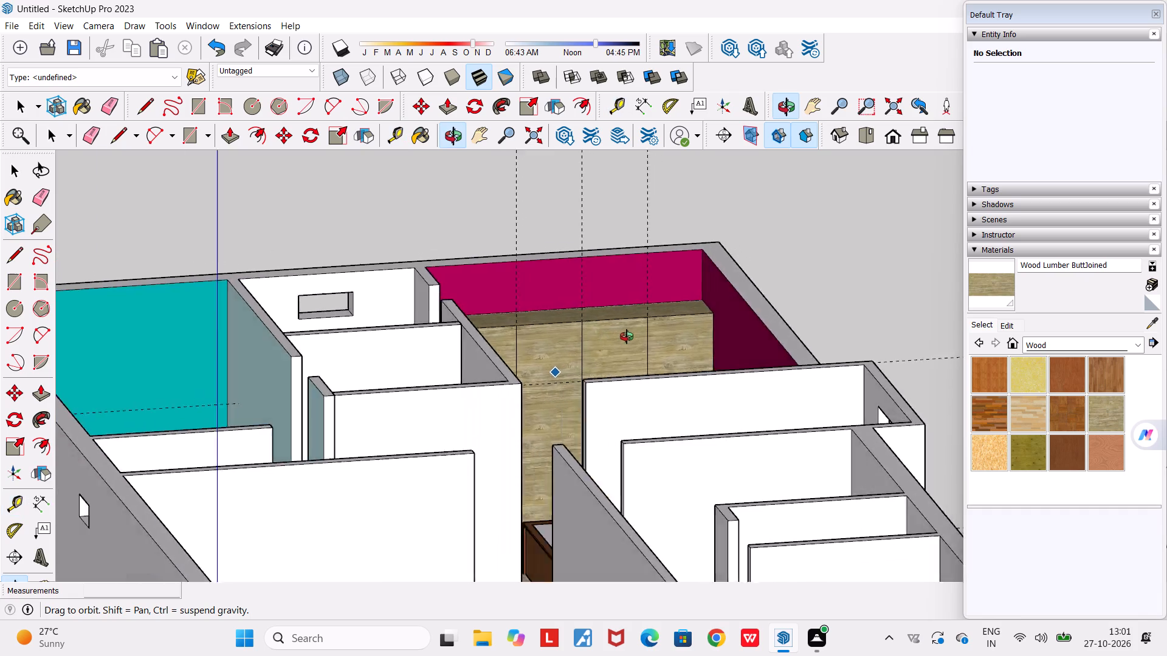
pyautogui.moveTo(627, 337); pyautogui.dragTo(685, 349, button='middle')
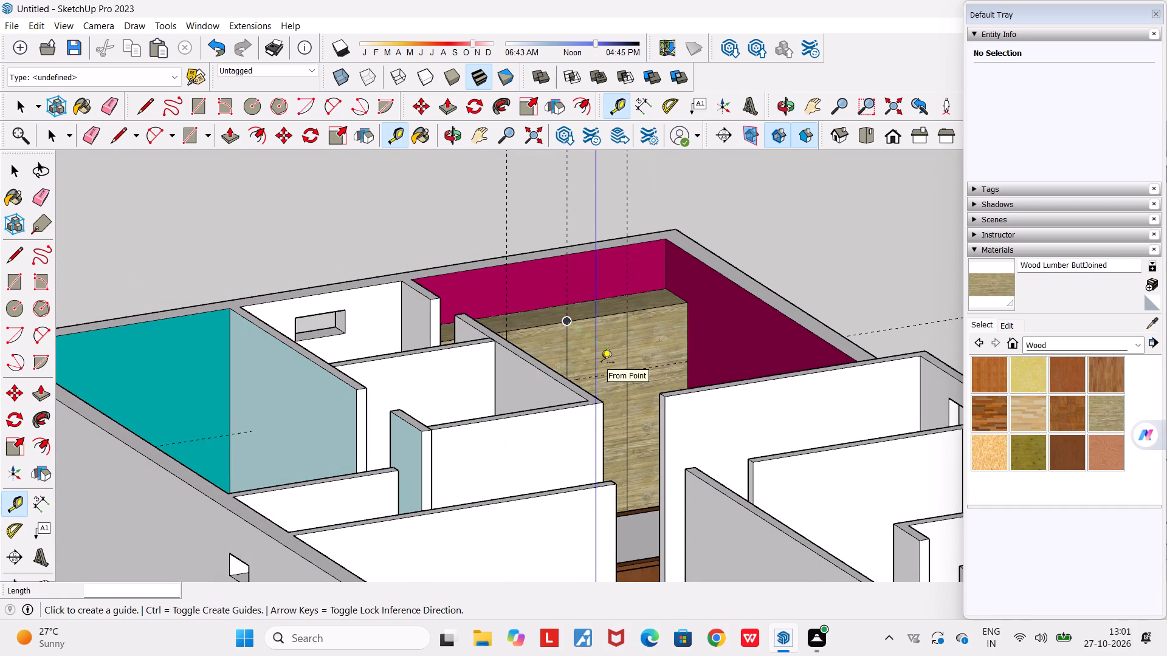
pyautogui.moveTo(594, 364); pyautogui.dragTo(588, 363, button='middle')
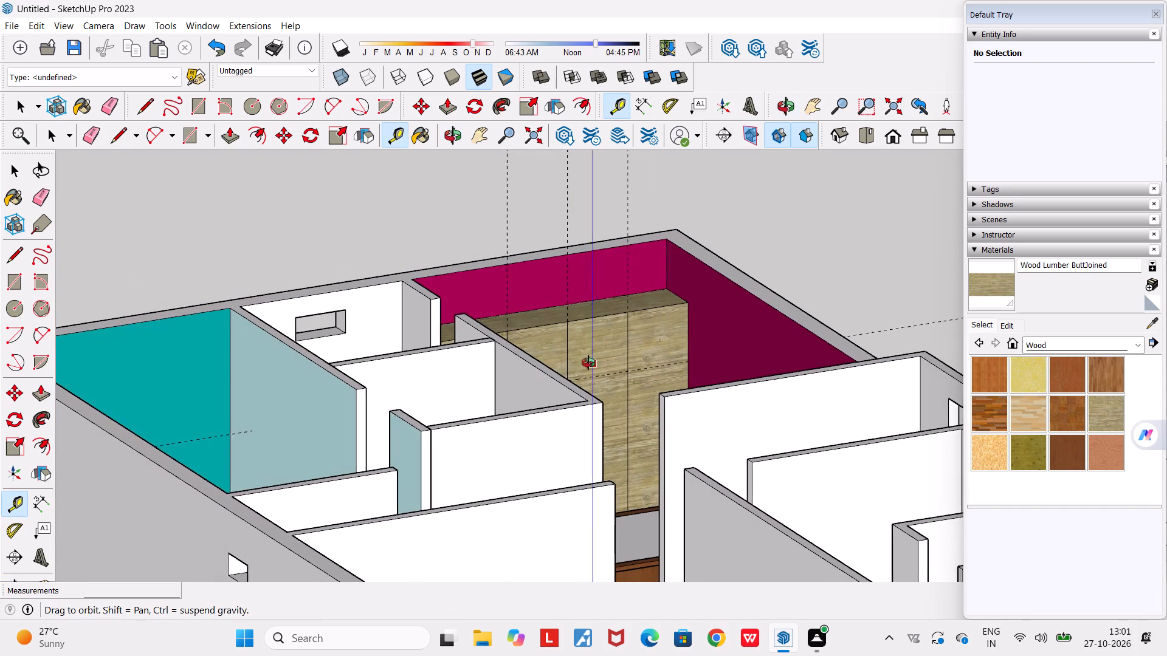
pyautogui.moveTo(588, 363); pyautogui.dragTo(475, 372, button='middle')
pyautogui.scroll(-3, 475, 372)
pyautogui.moveTo(568, 389); pyautogui.dragTo(496, 380, button='middle')
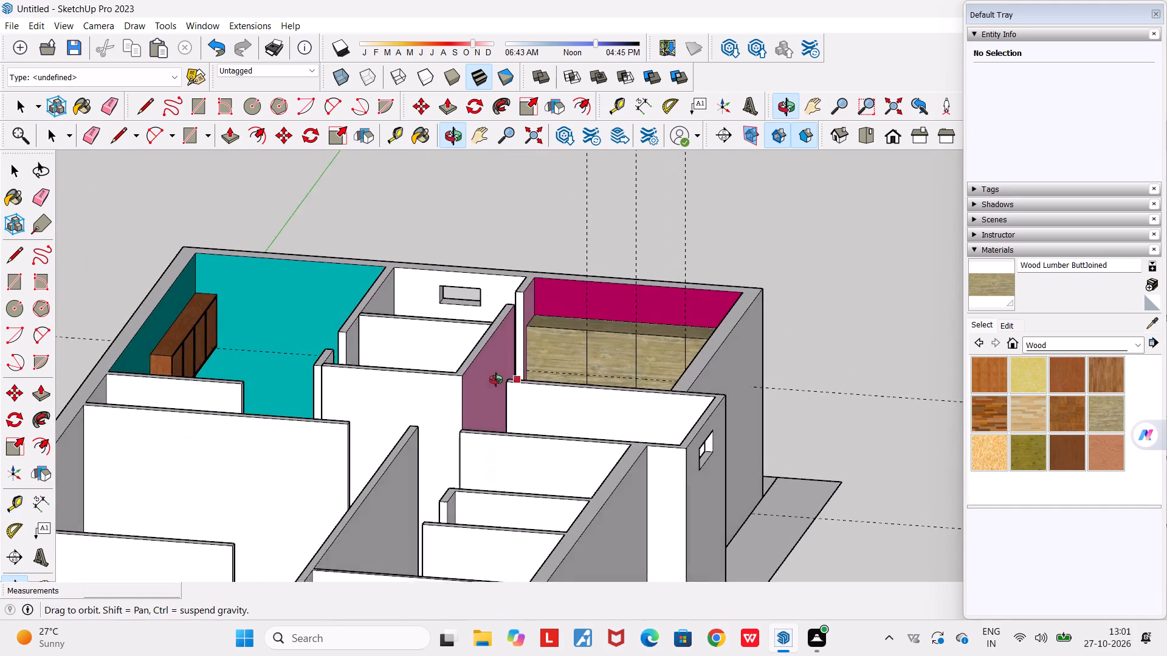
pyautogui.moveTo(496, 380); pyautogui.dragTo(506, 386, button='middle')
pyautogui.scroll(4, 539, 360)
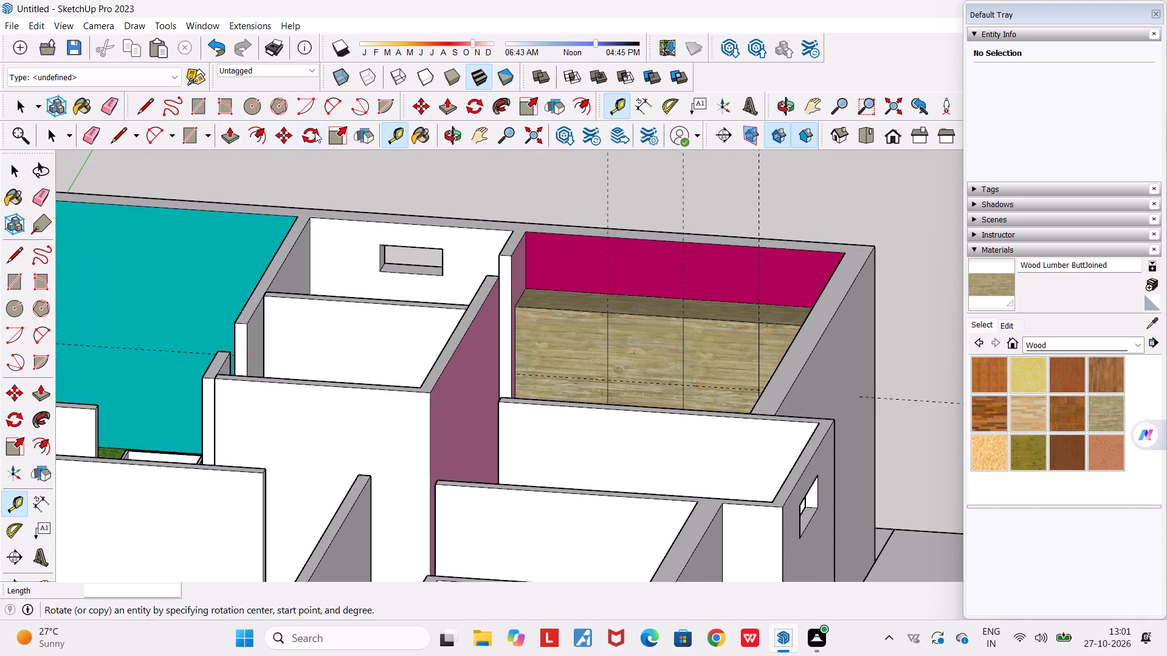
pyautogui.click(145, 108)
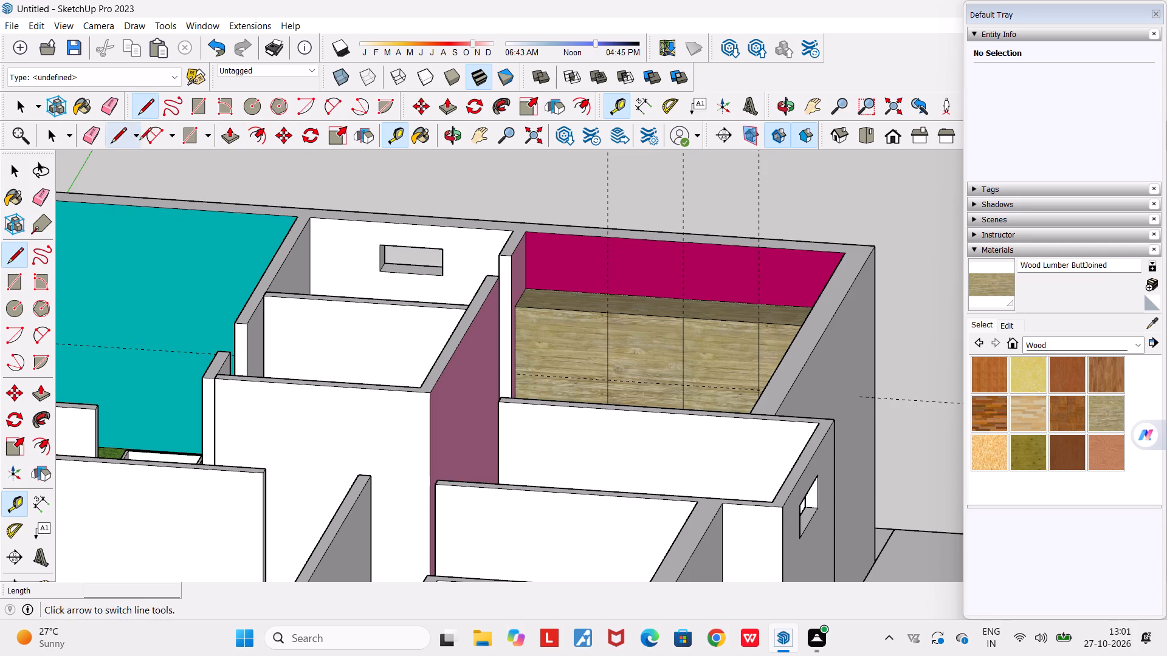
pyautogui.scroll(14, 532, 374)
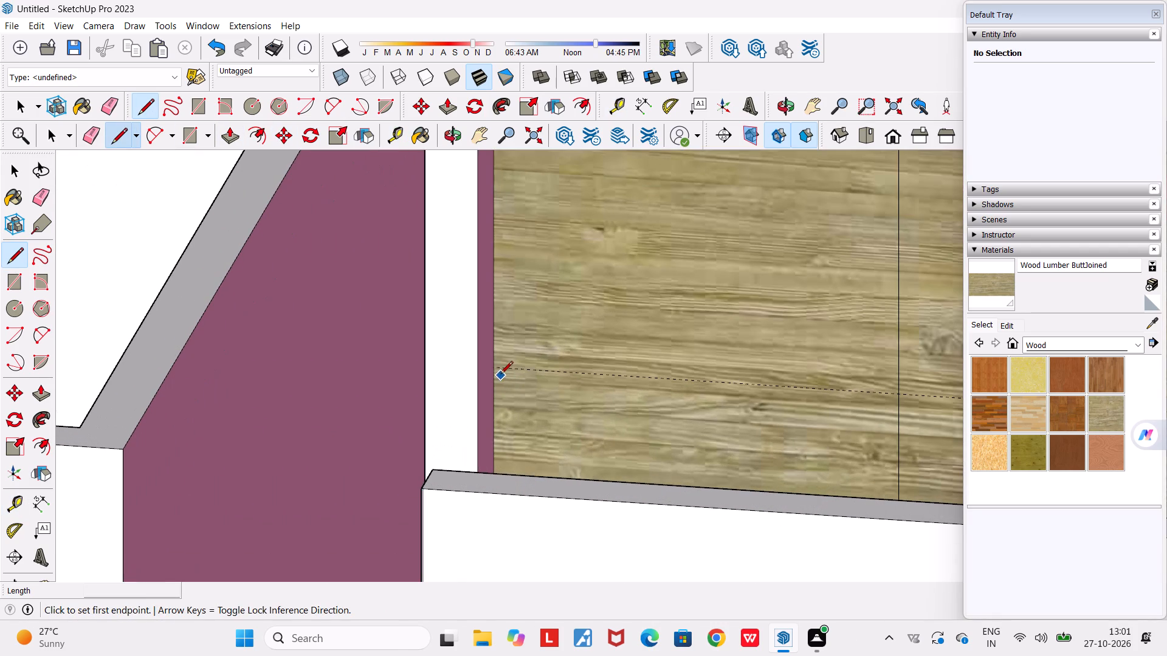
pyautogui.click(494, 371)
pyautogui.scroll(-8, 497, 371)
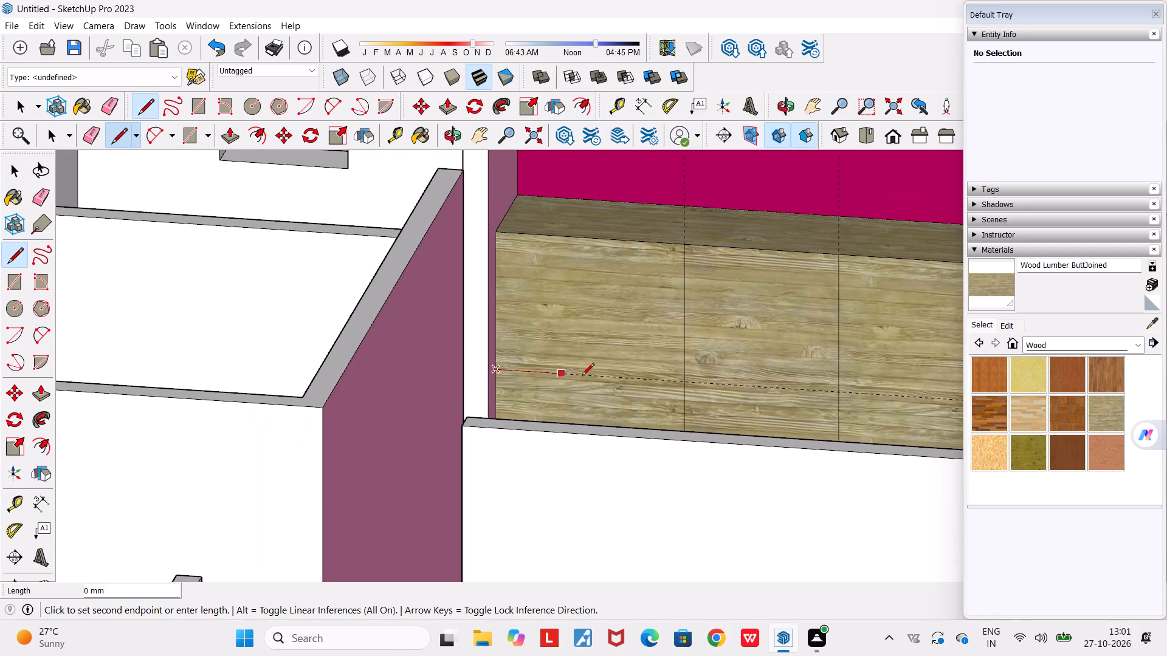
pyautogui.scroll(-7, 621, 382)
pyautogui.moveTo(626, 384); pyautogui.dragTo(781, 396, button='middle')
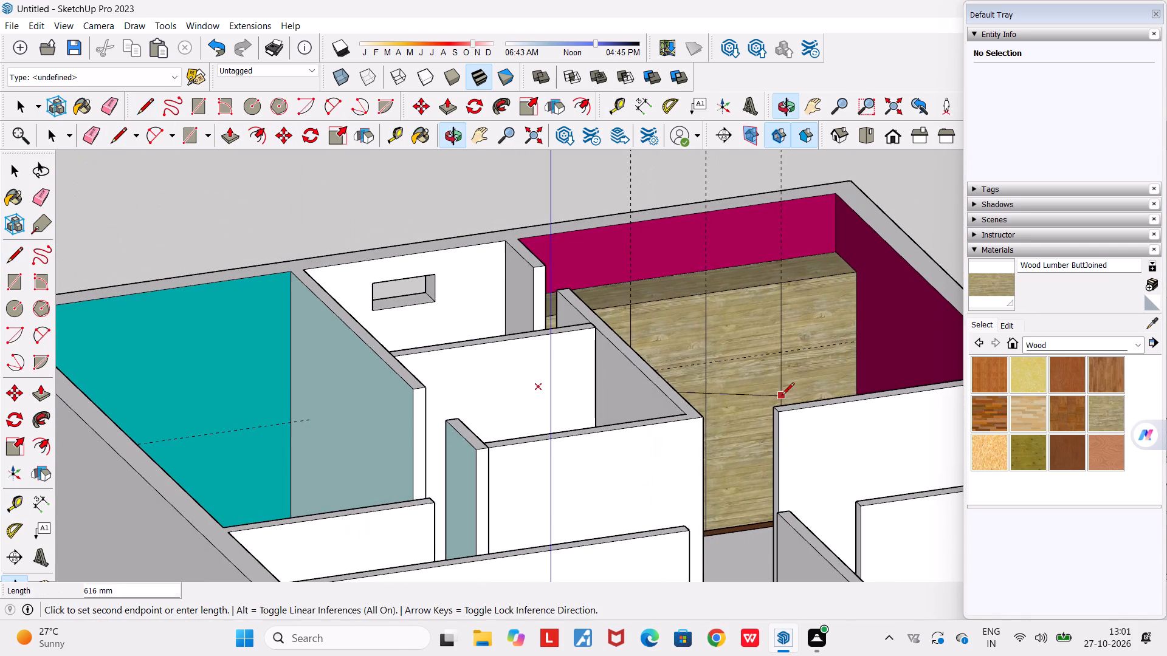
pyautogui.scroll(16, 858, 341)
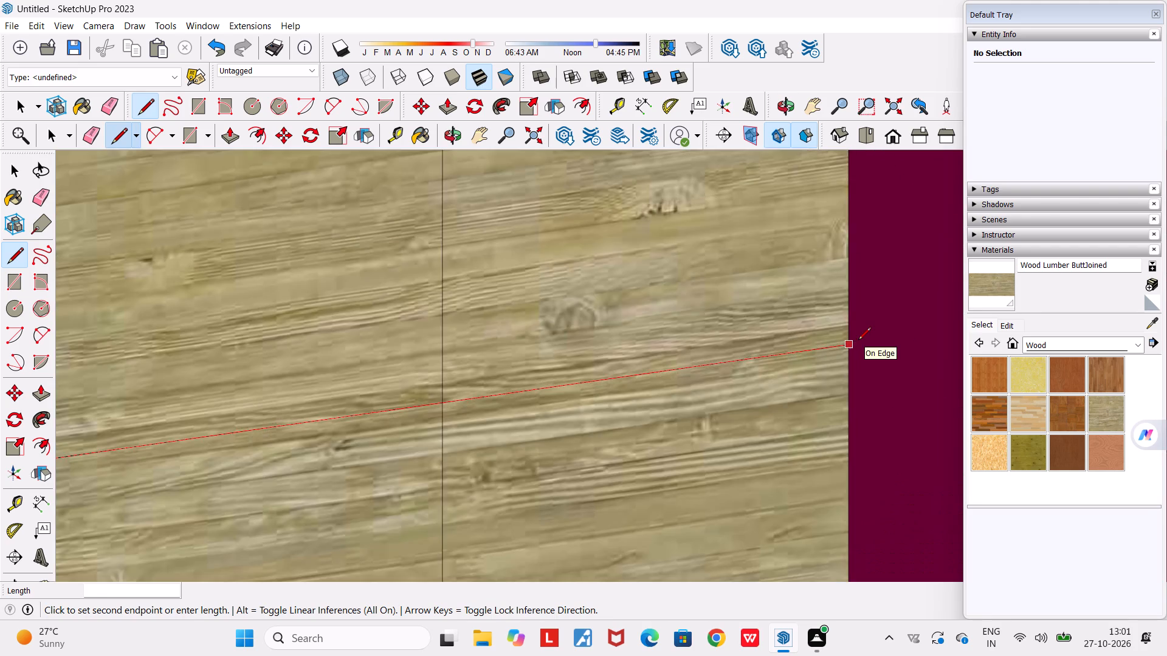
pyautogui.scroll(13, 858, 341)
pyautogui.click(844, 346)
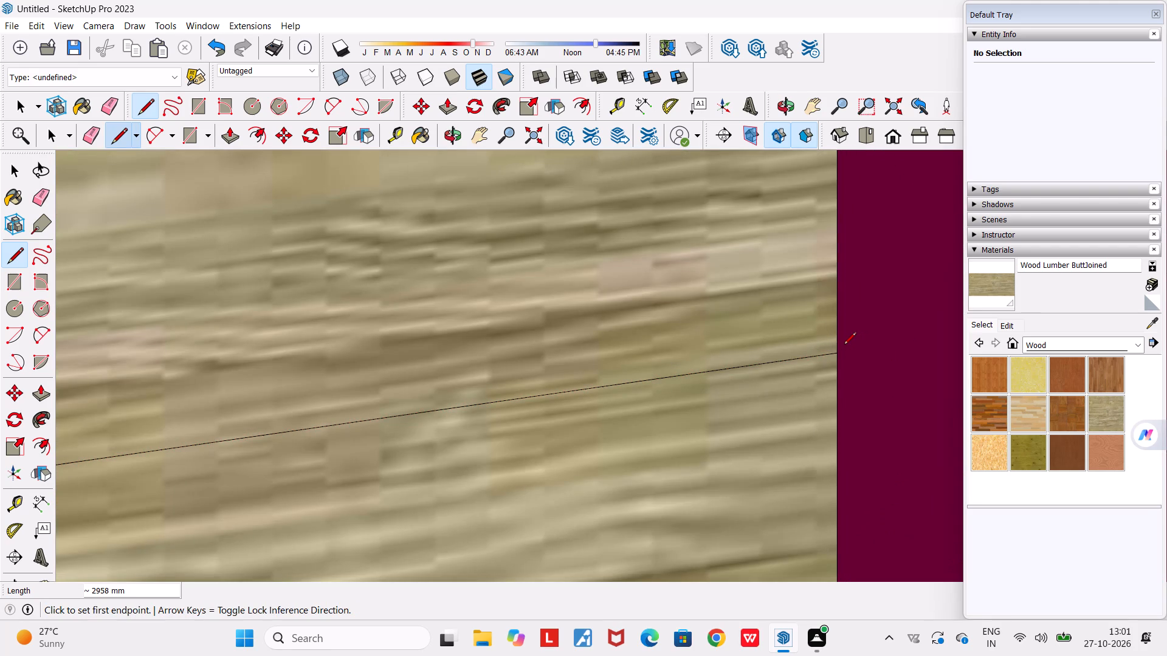
# Erase the three vertical divider segments above the new horizontal line on the wood block's front, along with the vertical guides.
pyautogui.scroll(-20, 839, 354)
pyautogui.scroll(-4, 839, 354)
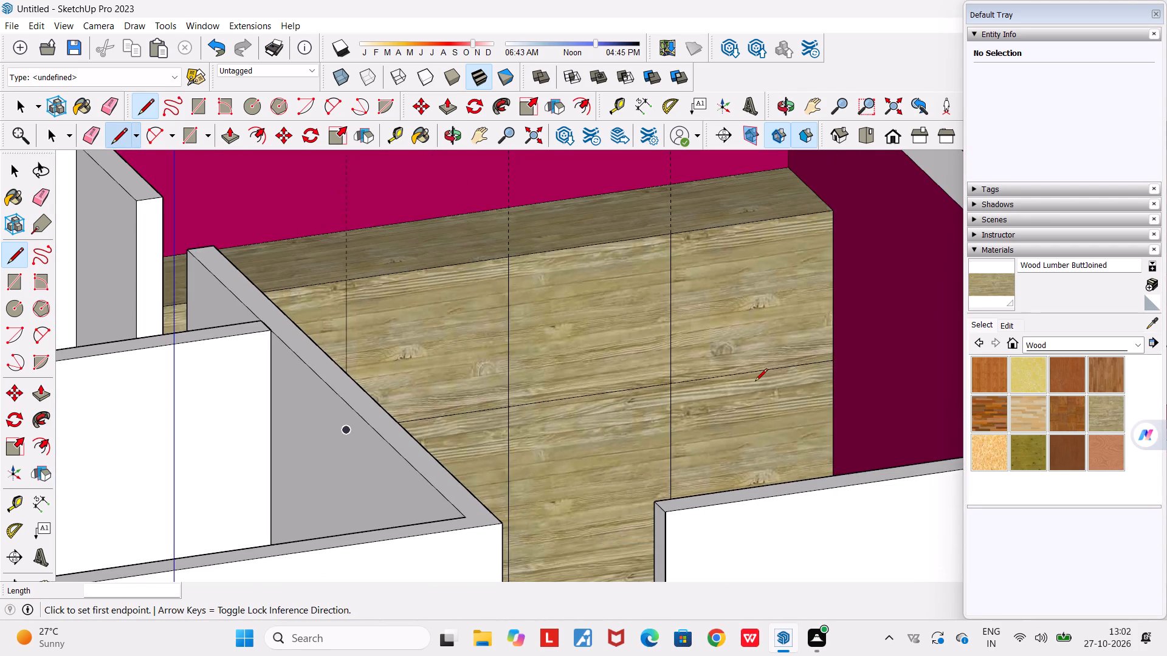
pyautogui.moveTo(754, 382); pyautogui.dragTo(641, 378, button='middle')
pyautogui.scroll(-4, 640, 378)
pyautogui.press('space')
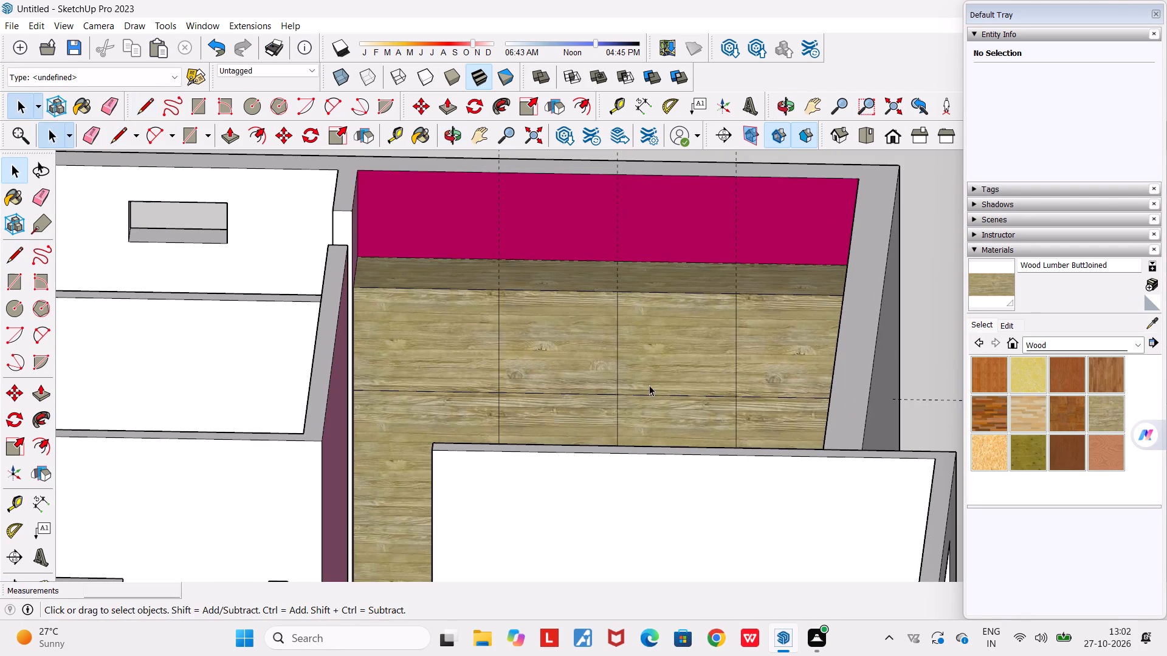
pyautogui.press('e')
pyautogui.moveTo(493, 341); pyautogui.dragTo(698, 328)
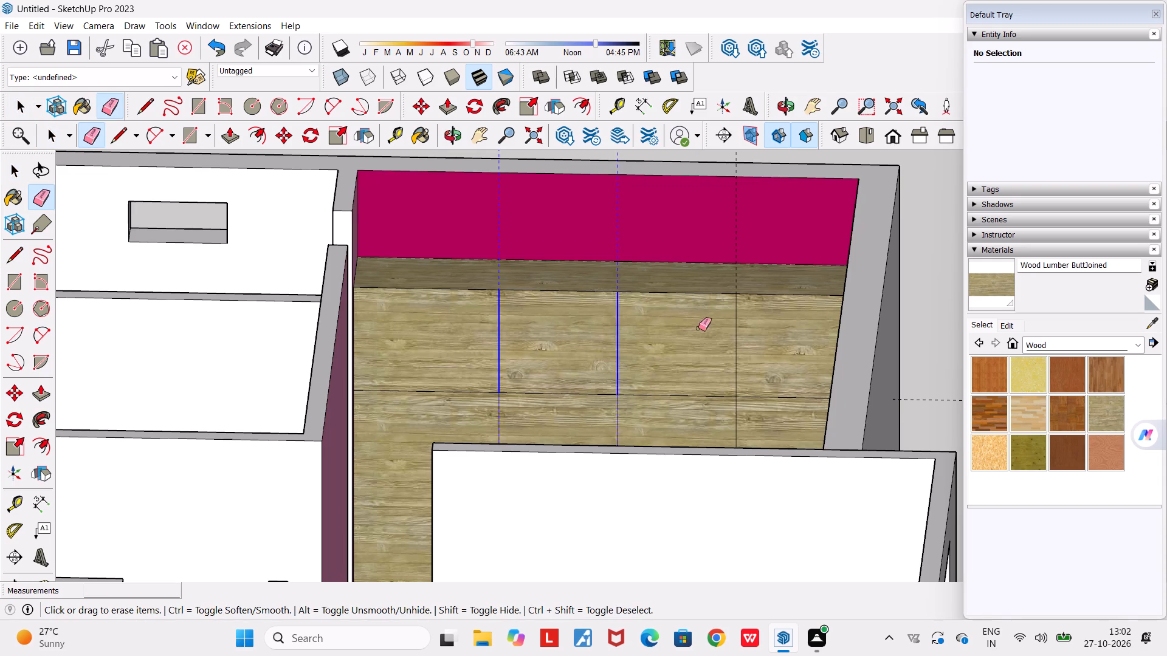
pyautogui.moveTo(698, 328); pyautogui.dragTo(748, 330)
# Erase the horizontal guide running along the new line on the wood block's front face.
pyautogui.scroll(-4, 748, 330)
pyautogui.moveTo(732, 339); pyautogui.dragTo(774, 341, button='middle')
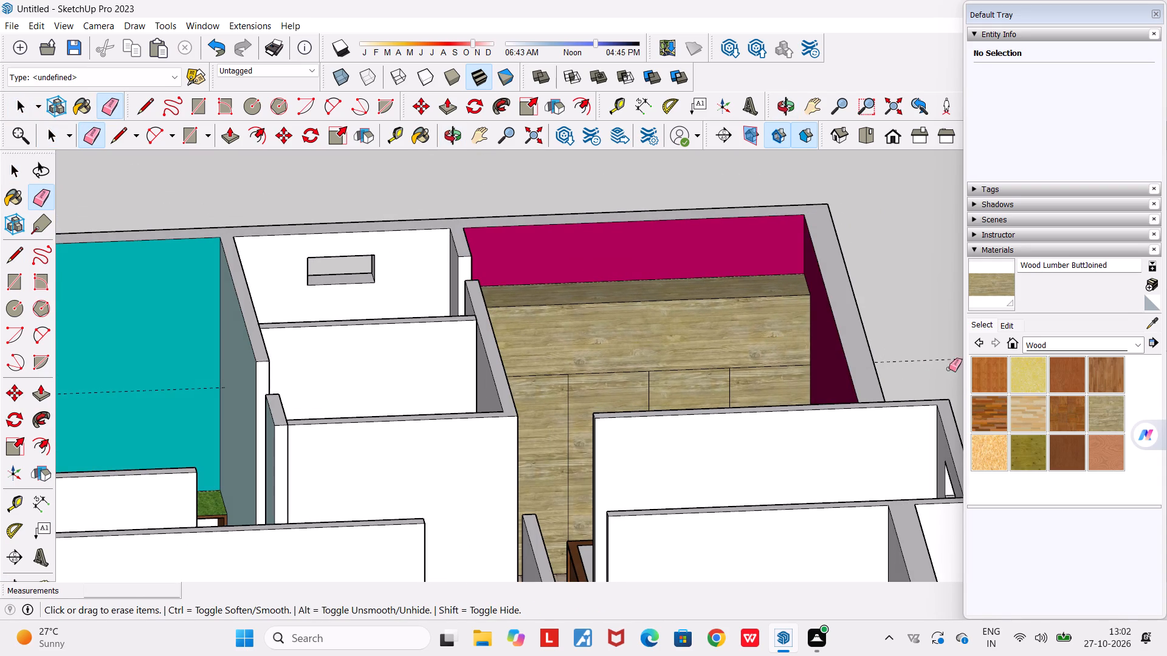
pyautogui.moveTo(939, 364); pyautogui.dragTo(932, 354)
pyautogui.scroll(-3, 931, 348)
pyautogui.scroll(5, 776, 363)
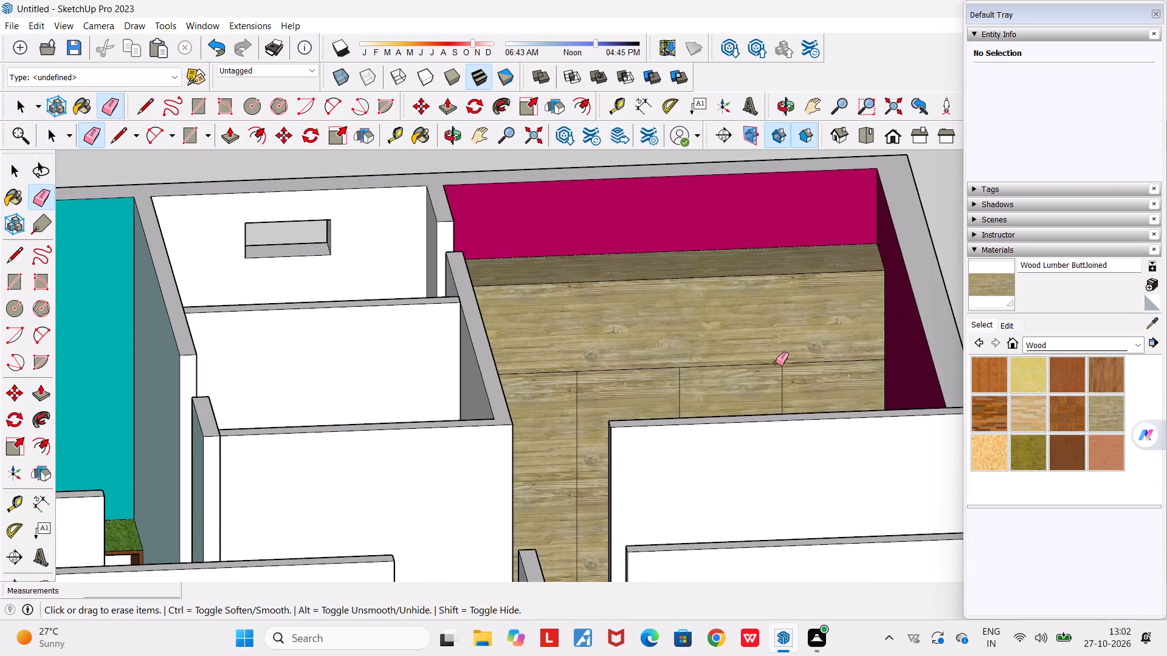
pyautogui.press('space')
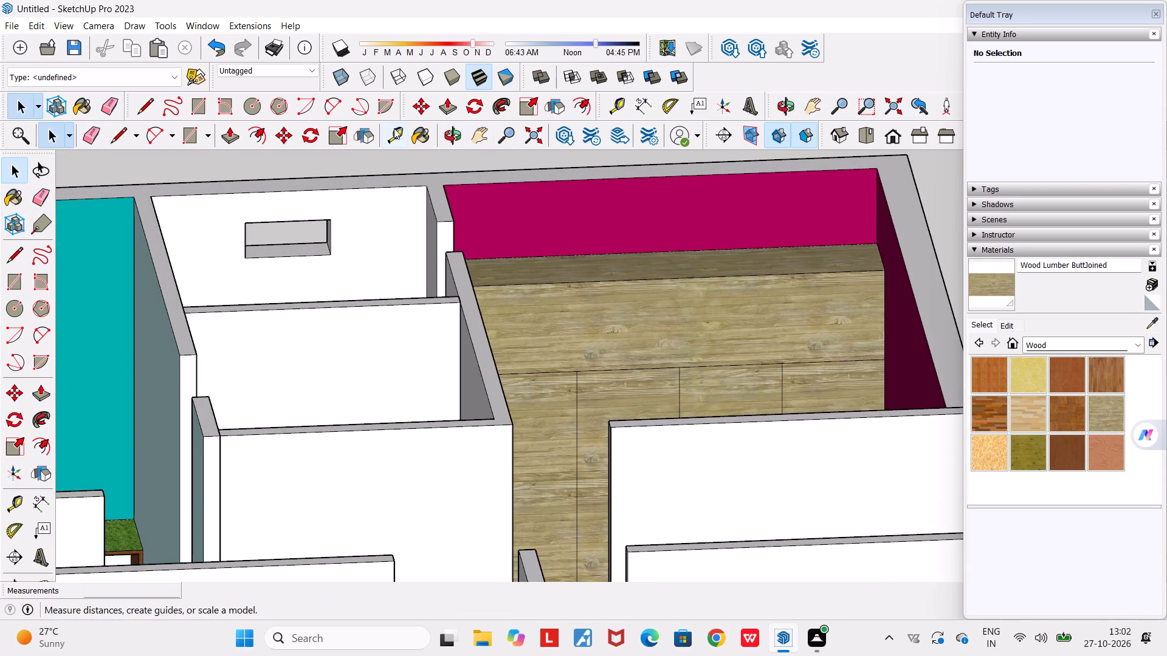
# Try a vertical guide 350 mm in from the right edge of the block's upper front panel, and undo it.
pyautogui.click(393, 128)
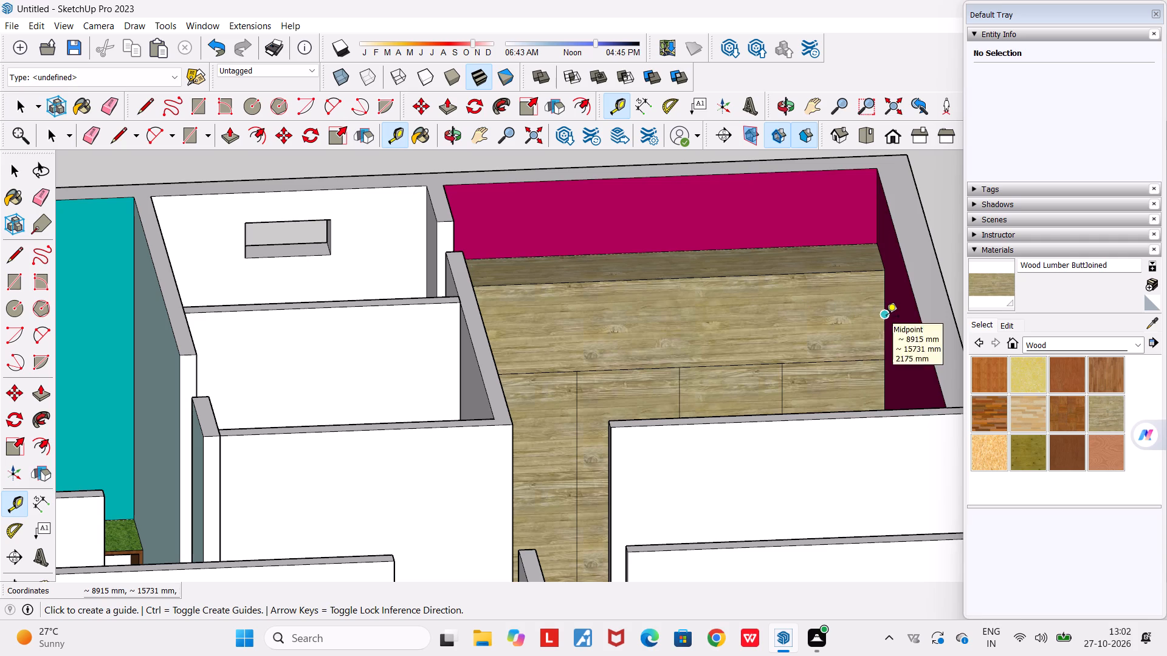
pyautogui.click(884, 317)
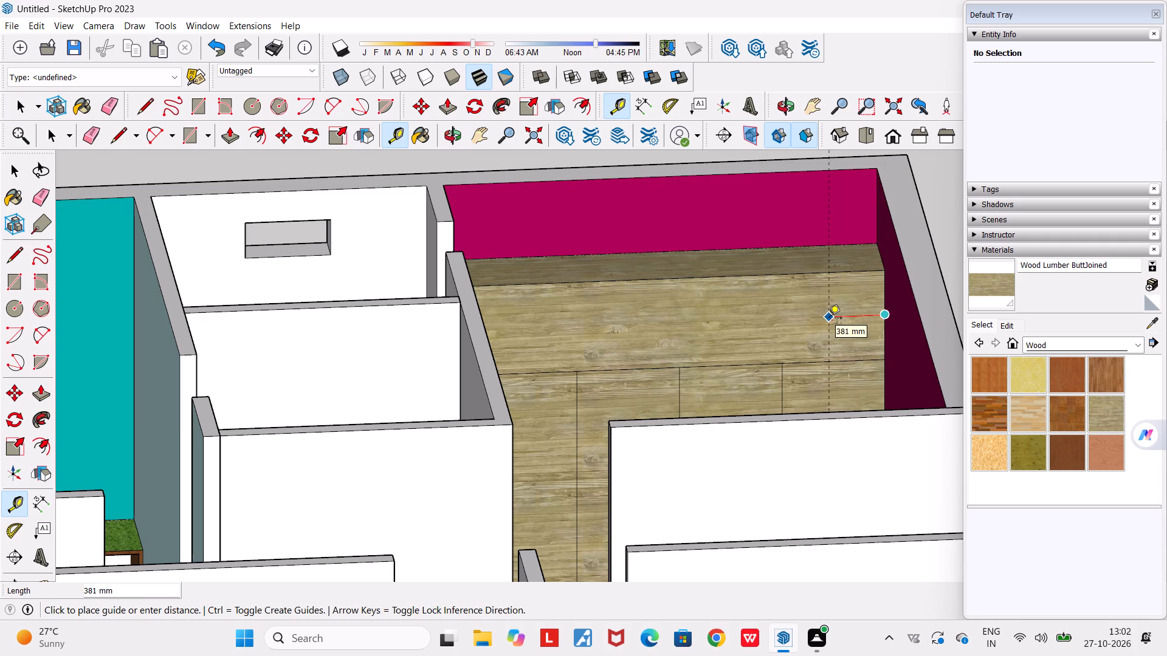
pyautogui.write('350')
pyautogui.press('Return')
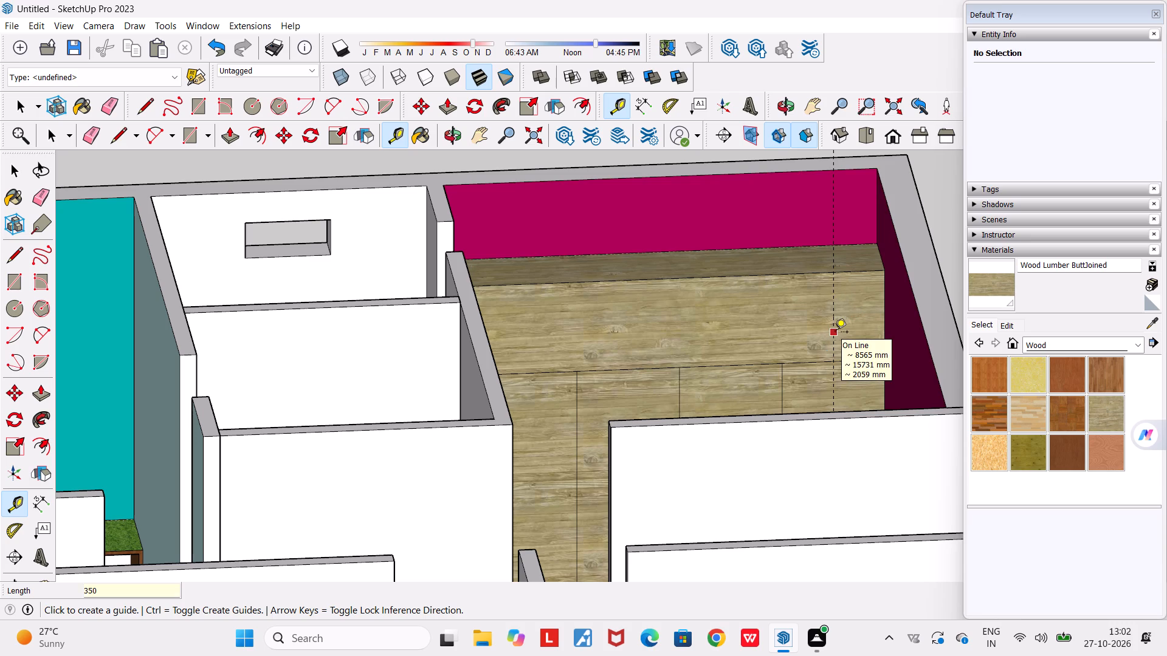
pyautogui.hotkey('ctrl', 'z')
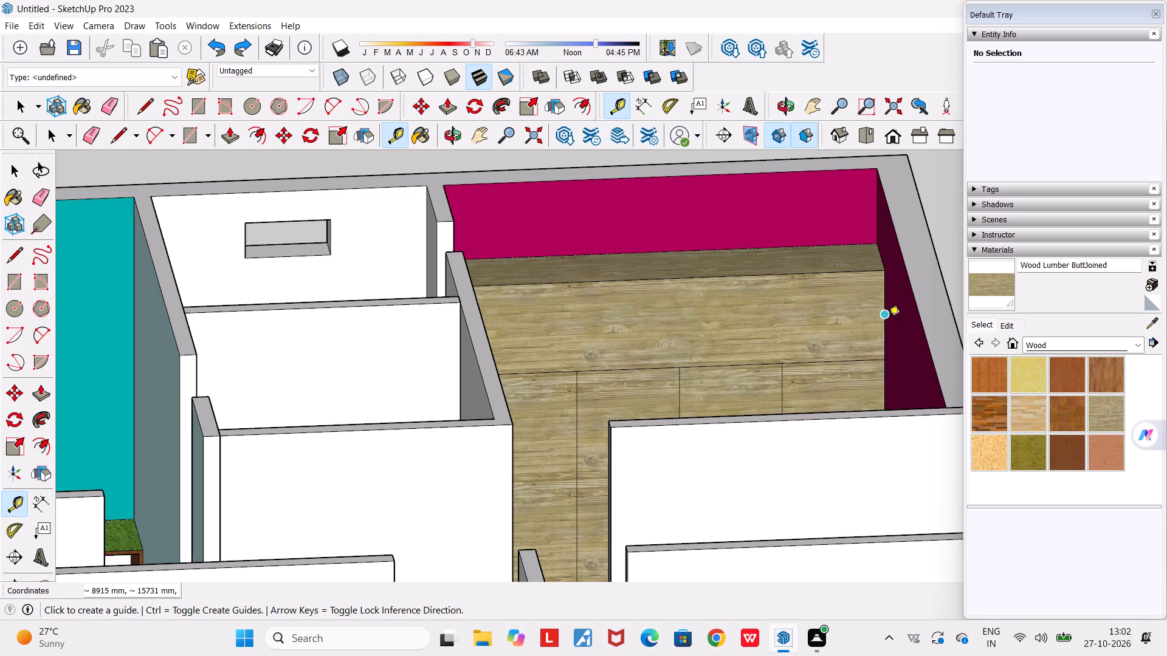
# Place four vertical guides on the wardrobe's upper front face, spaced 550 mm apart starting from its right edge.
pyautogui.click(882, 315)
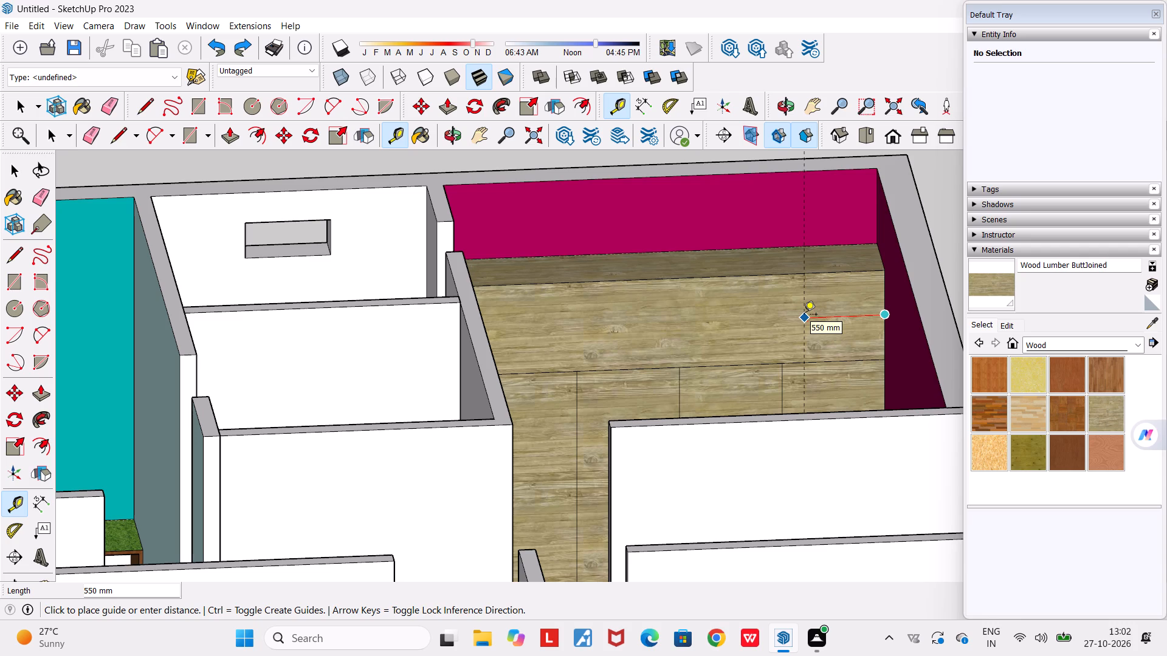
pyautogui.write('550')
pyautogui.press('Return')
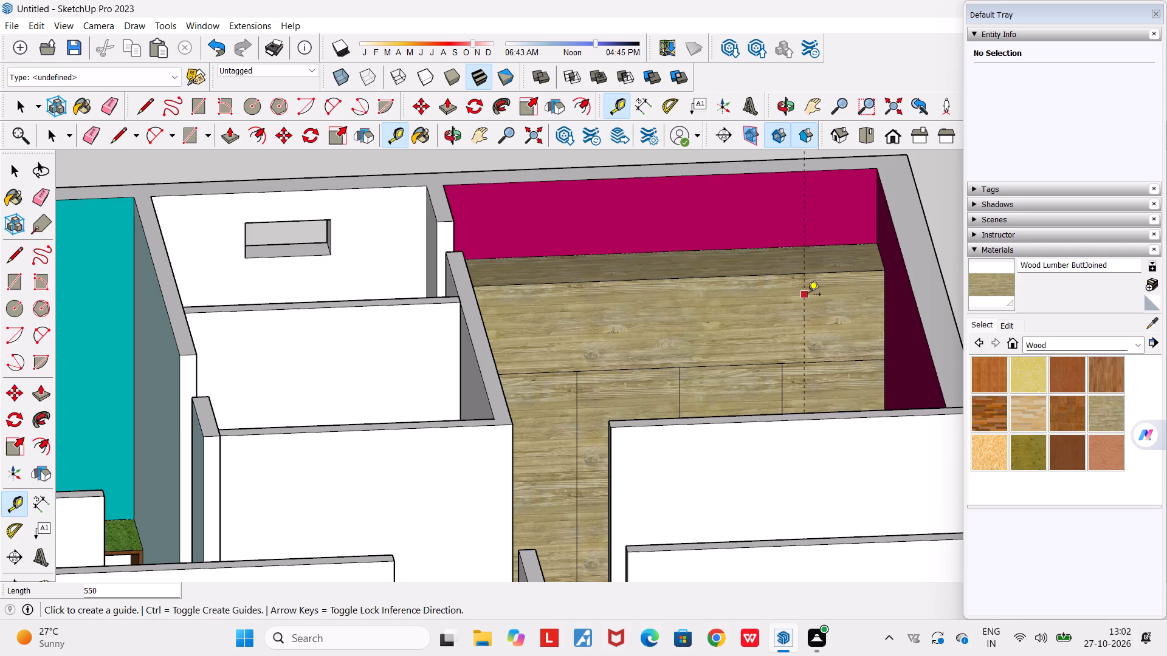
pyautogui.click(808, 295)
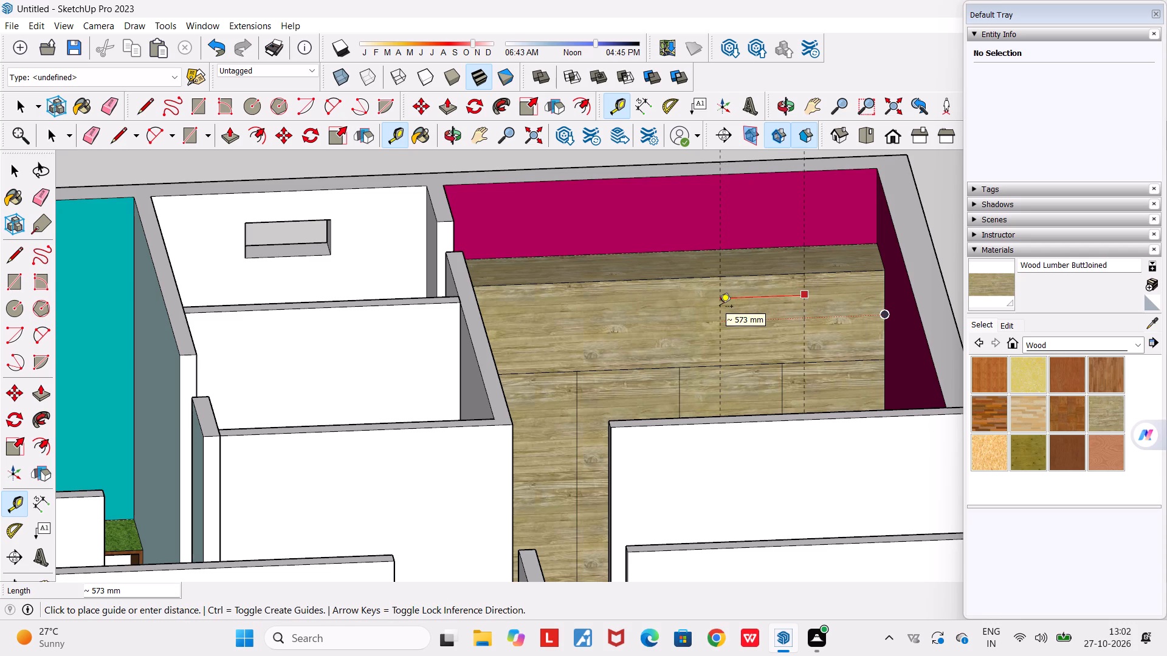
pyautogui.write('550')
pyautogui.press('Return')
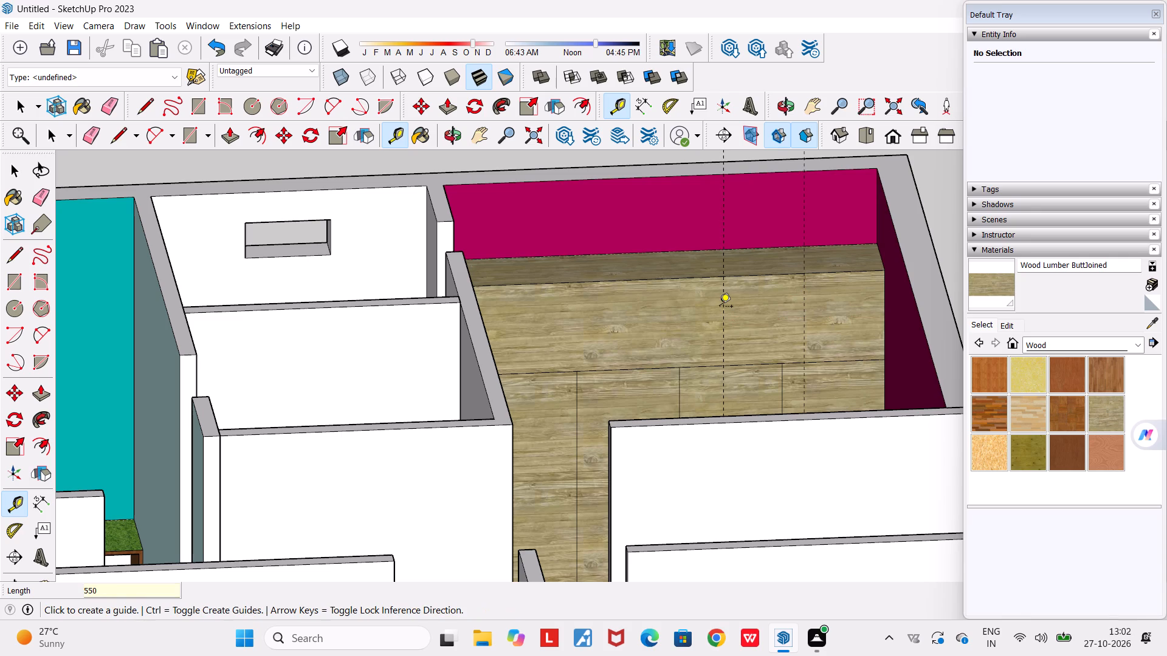
pyautogui.click(721, 336)
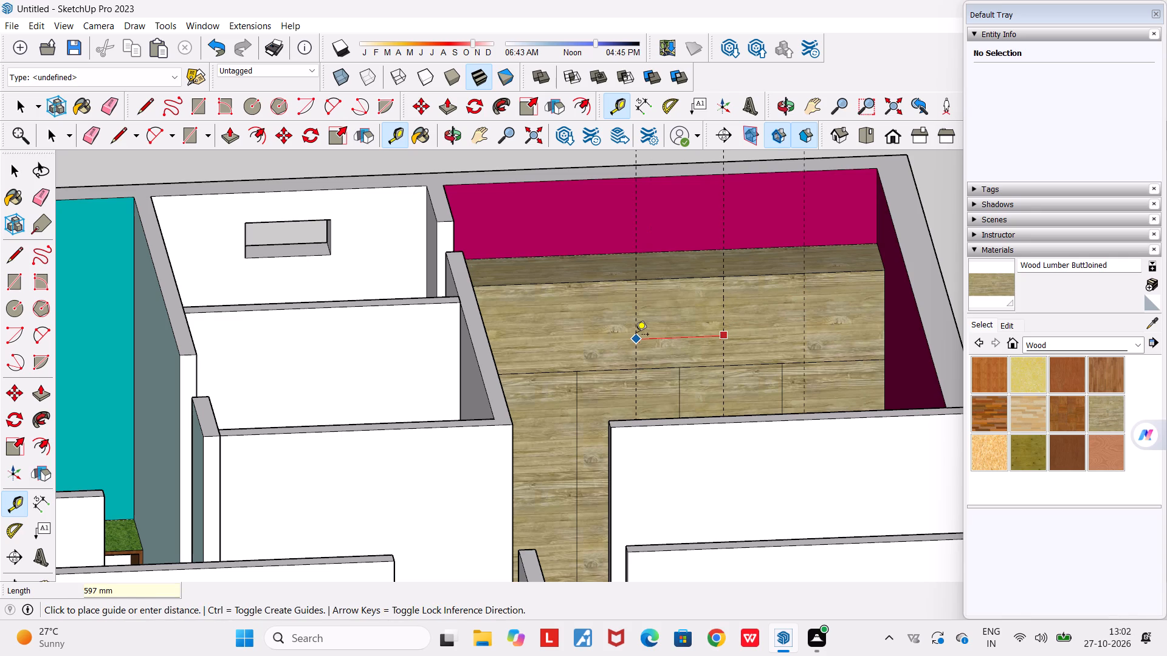
pyautogui.write('550')
pyautogui.press('Return')
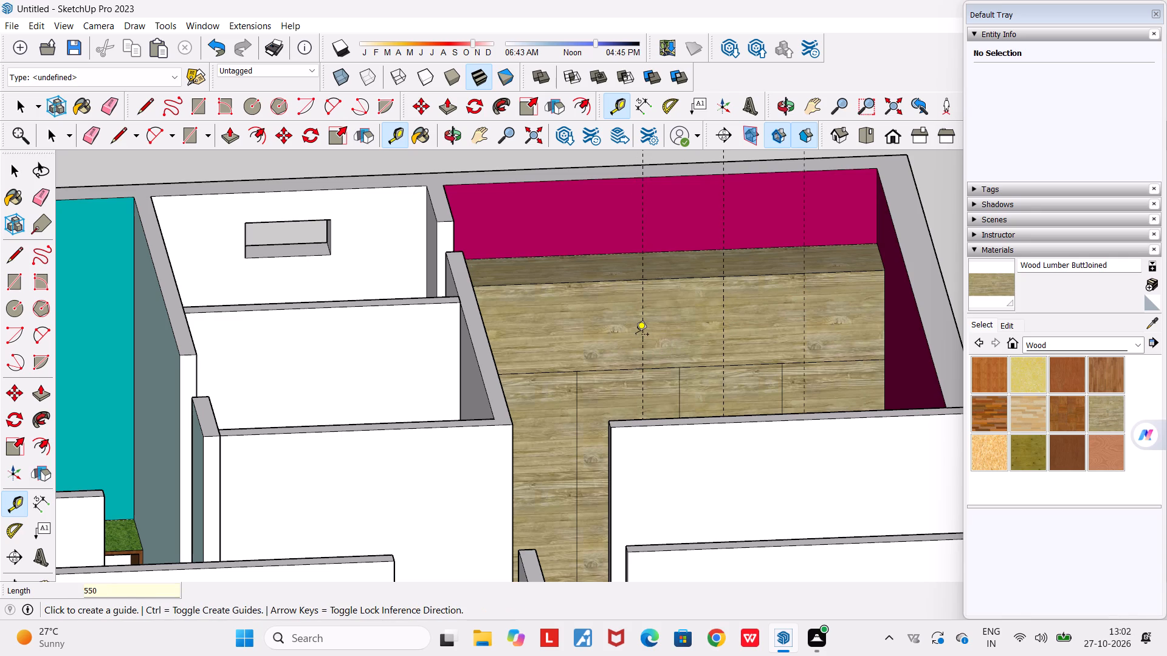
pyautogui.scroll(-1, 636, 335)
pyautogui.moveTo(632, 334); pyautogui.dragTo(570, 335, button='middle')
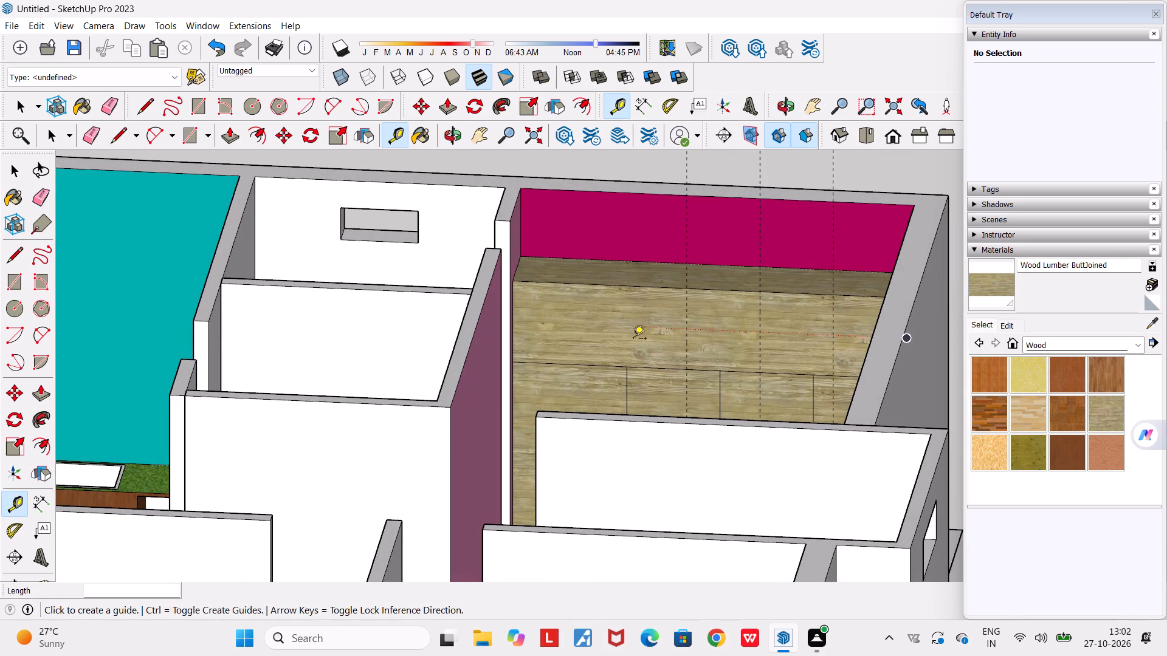
pyautogui.click(686, 316)
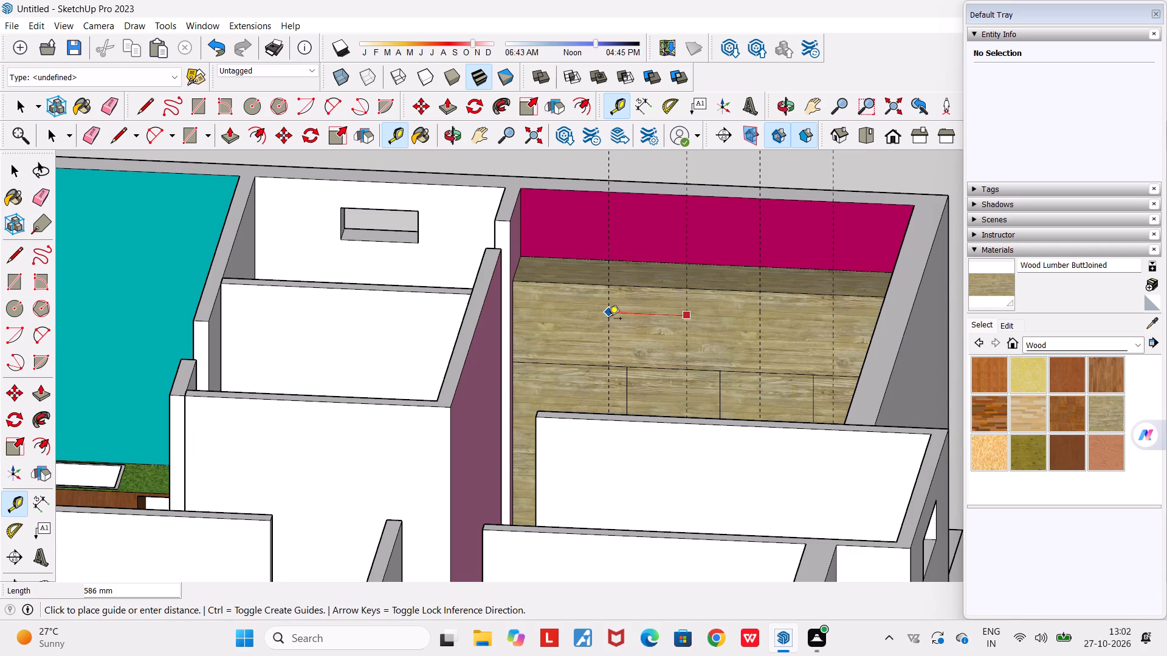
pyautogui.write('550')
pyautogui.press('Return')
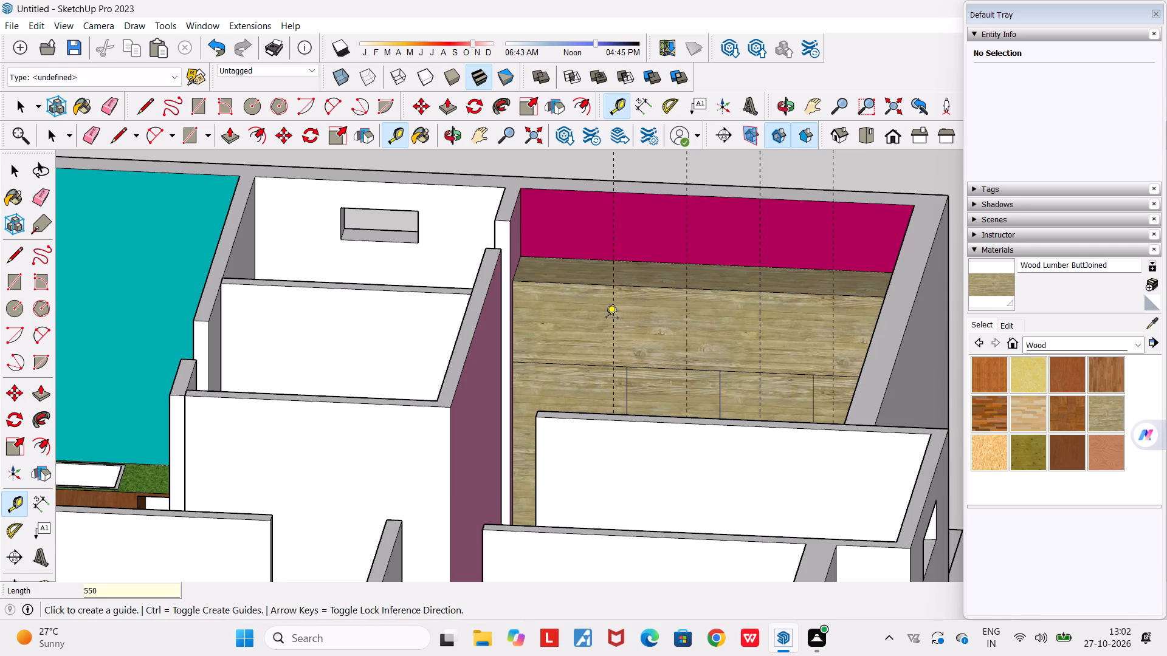
pyautogui.scroll(2, 579, 345)
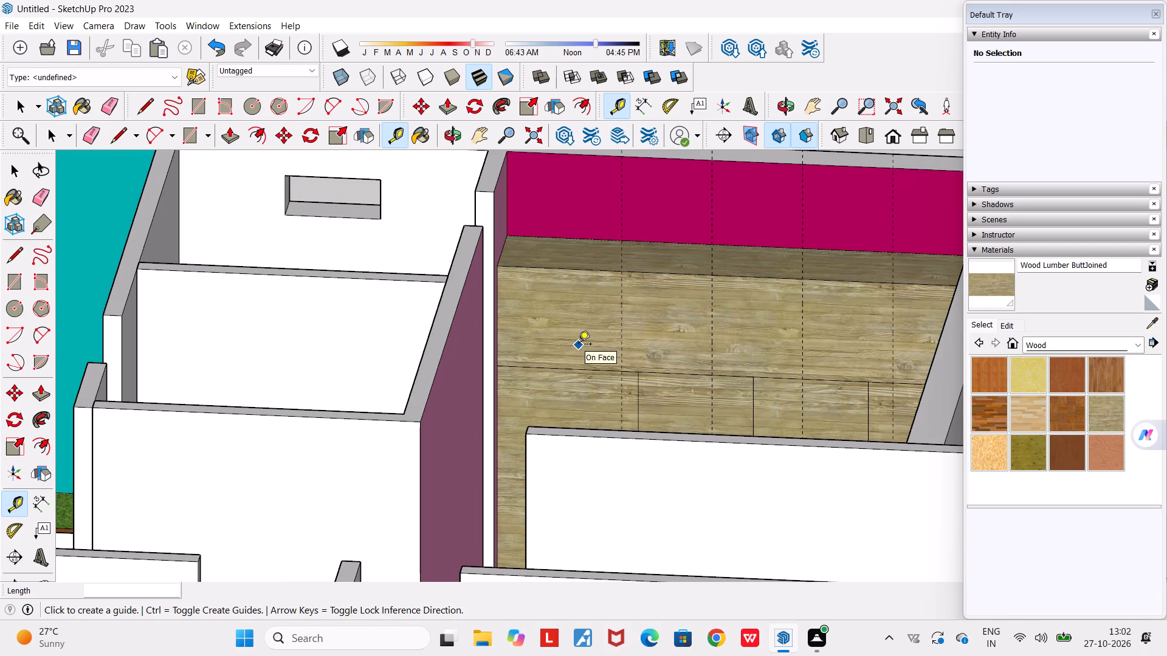
pyautogui.press('space')
# Draw a rectangle about 758 by 650 mm on the upper front face, from its top-left corner to the first guide at the horizontal line.
pyautogui.moveTo(579, 345); pyautogui.dragTo(642, 354, button='middle')
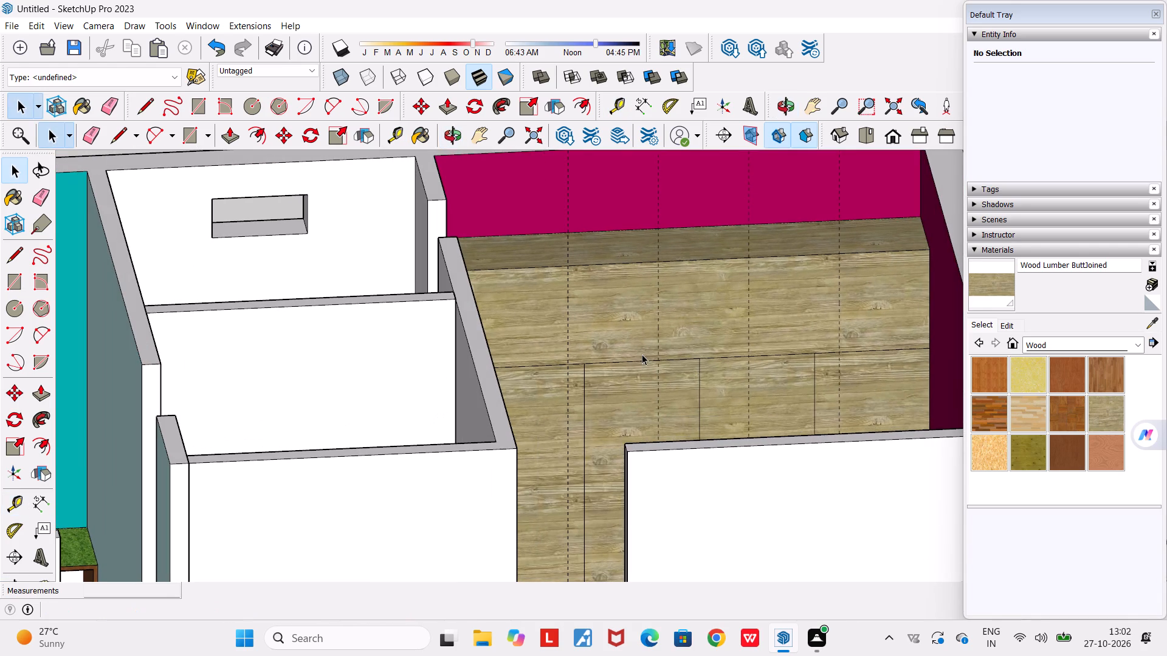
pyautogui.moveTo(650, 360); pyautogui.dragTo(587, 368, button='middle')
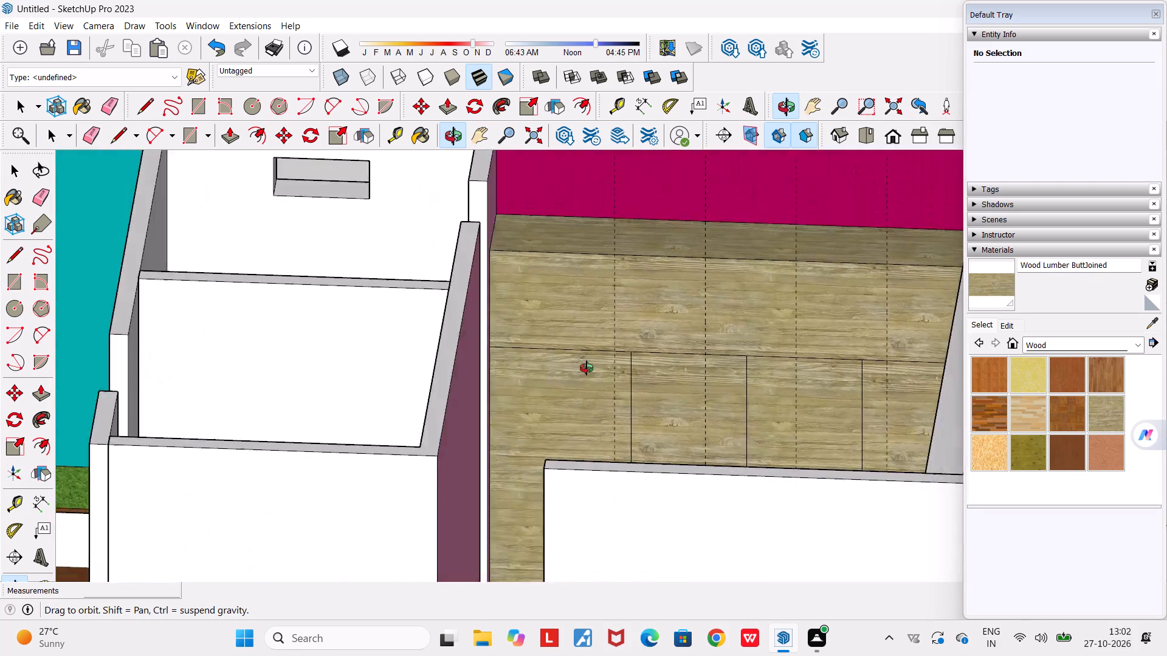
pyautogui.moveTo(587, 368); pyautogui.dragTo(580, 367, button='middle')
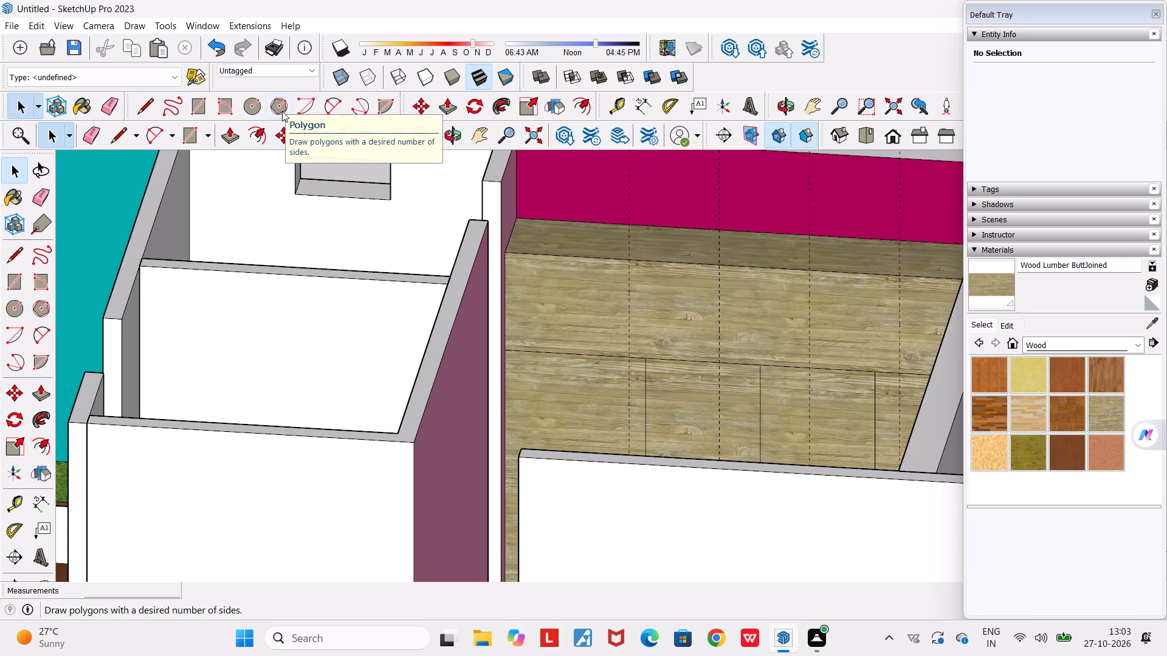
pyautogui.scroll(-4, 659, 298)
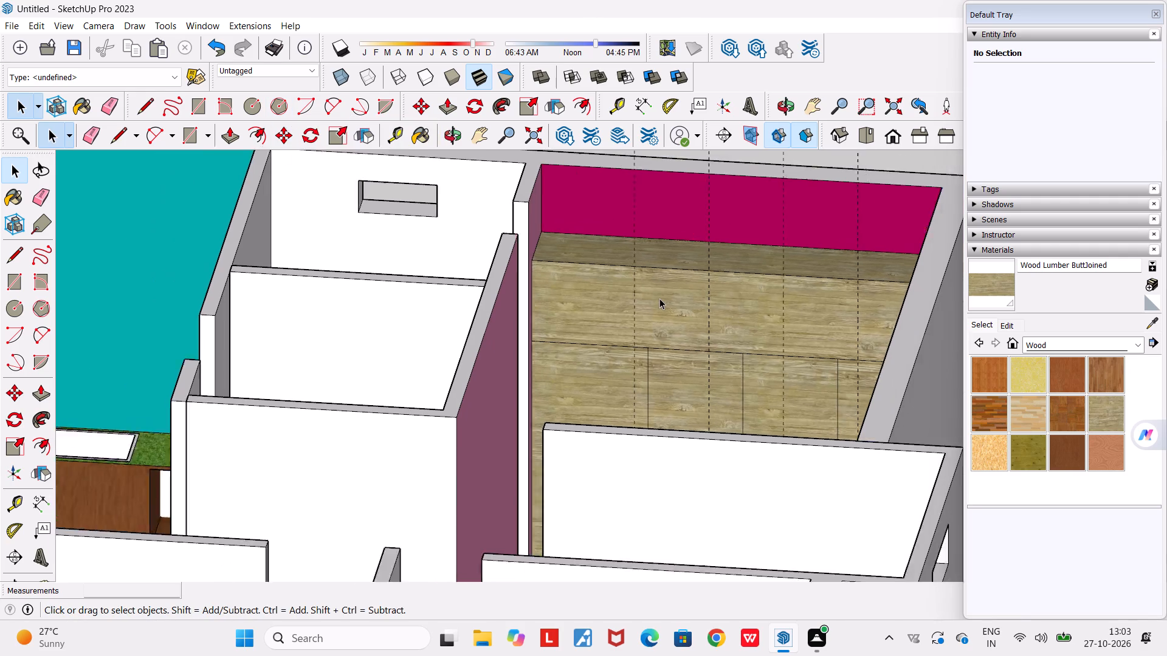
pyautogui.moveTo(669, 341); pyautogui.dragTo(679, 333, button='middle')
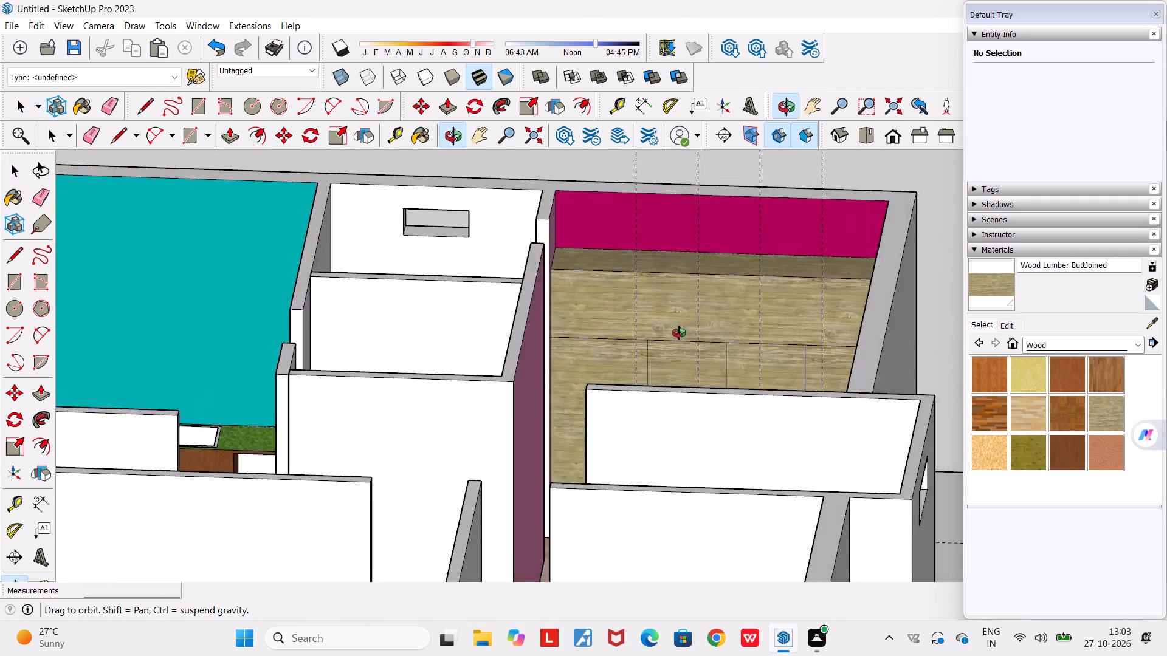
pyautogui.moveTo(679, 333); pyautogui.dragTo(658, 337, button='middle')
pyautogui.scroll(4, 647, 304)
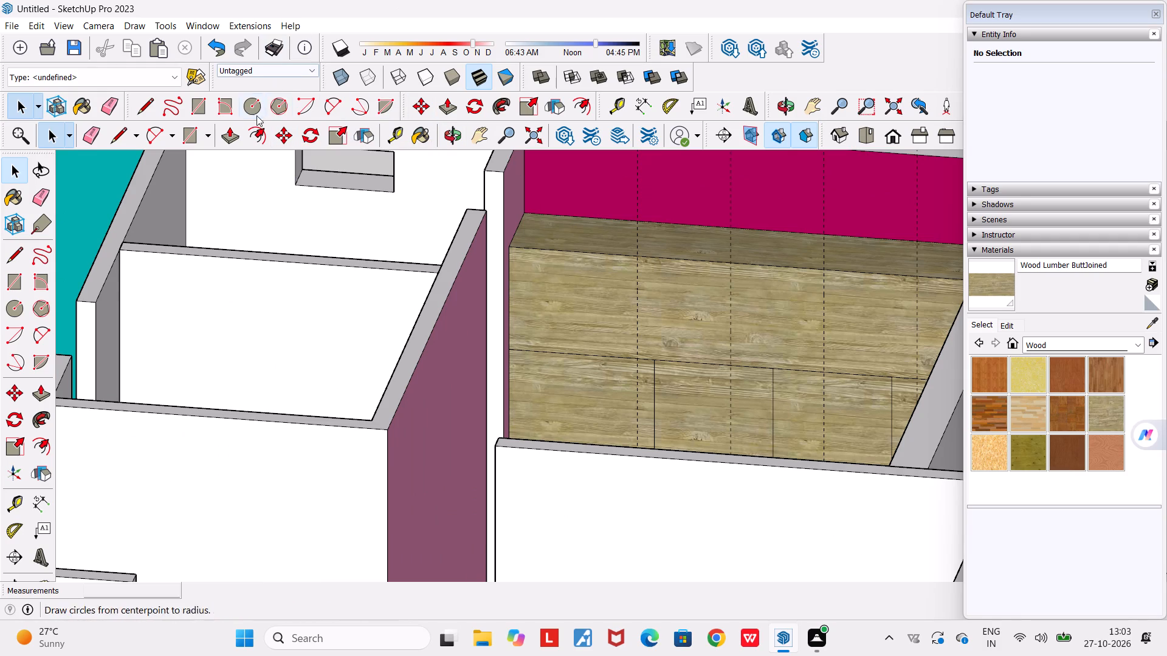
pyautogui.click(192, 126)
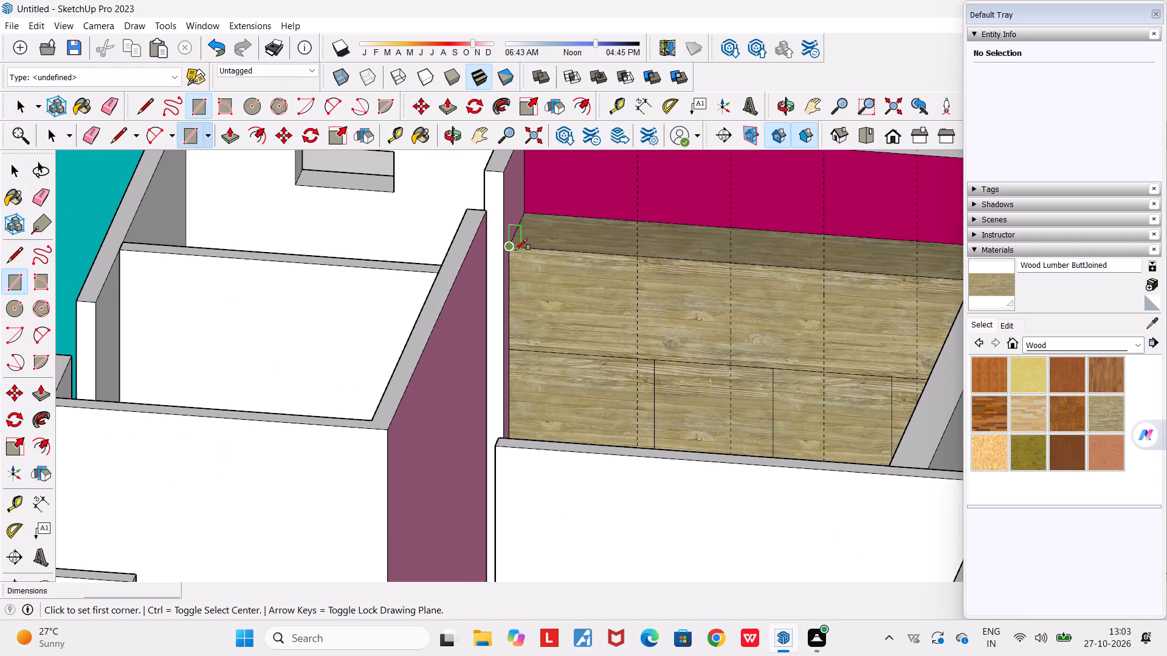
pyautogui.click(512, 248)
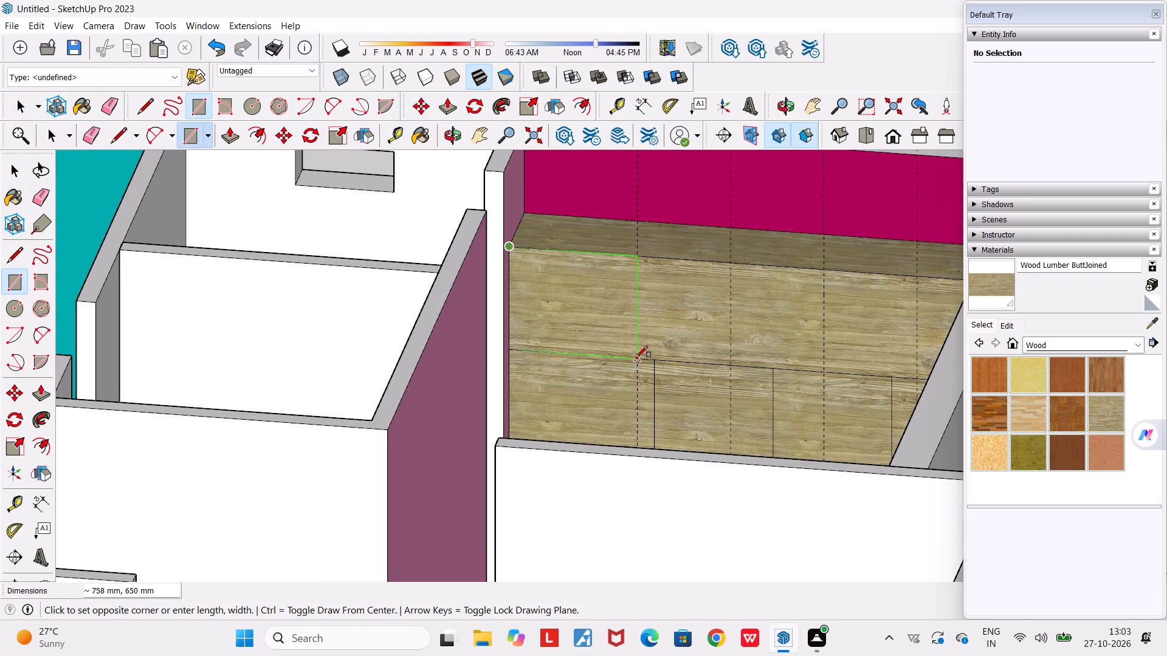
pyautogui.click(636, 358)
# Draw three adjoining 550 by 650 mm rectangles between the vertical guides, from the wardrobe's top front edge down to the horizontal line.
pyautogui.click(641, 259)
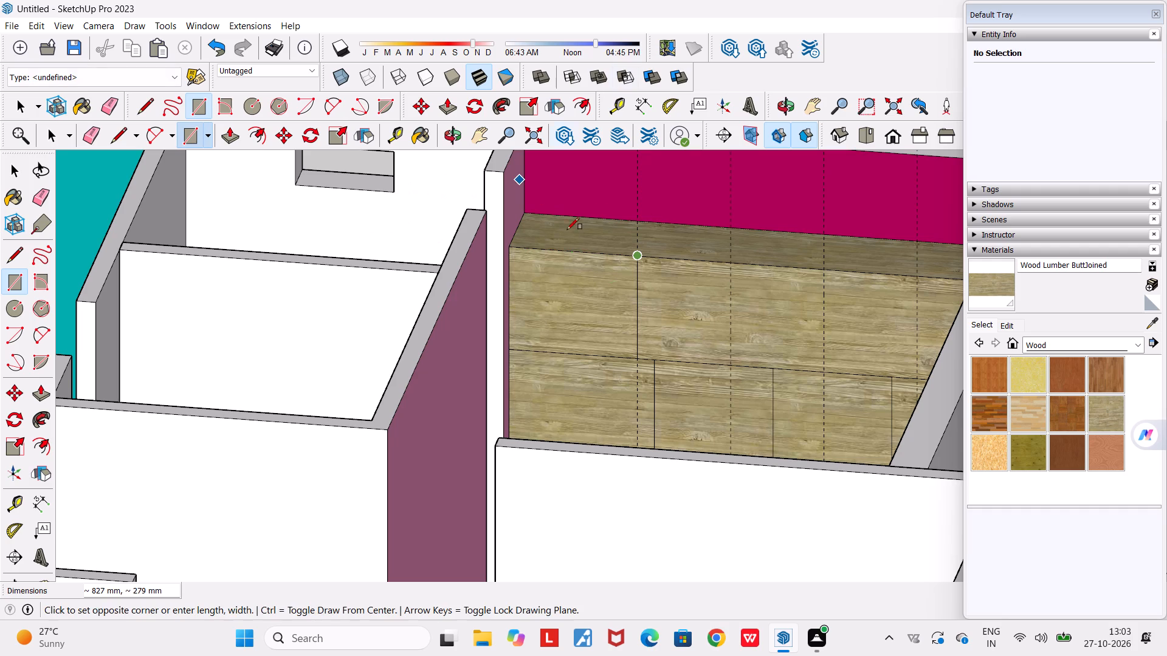
pyautogui.scroll(6, 728, 371)
pyautogui.click(734, 358)
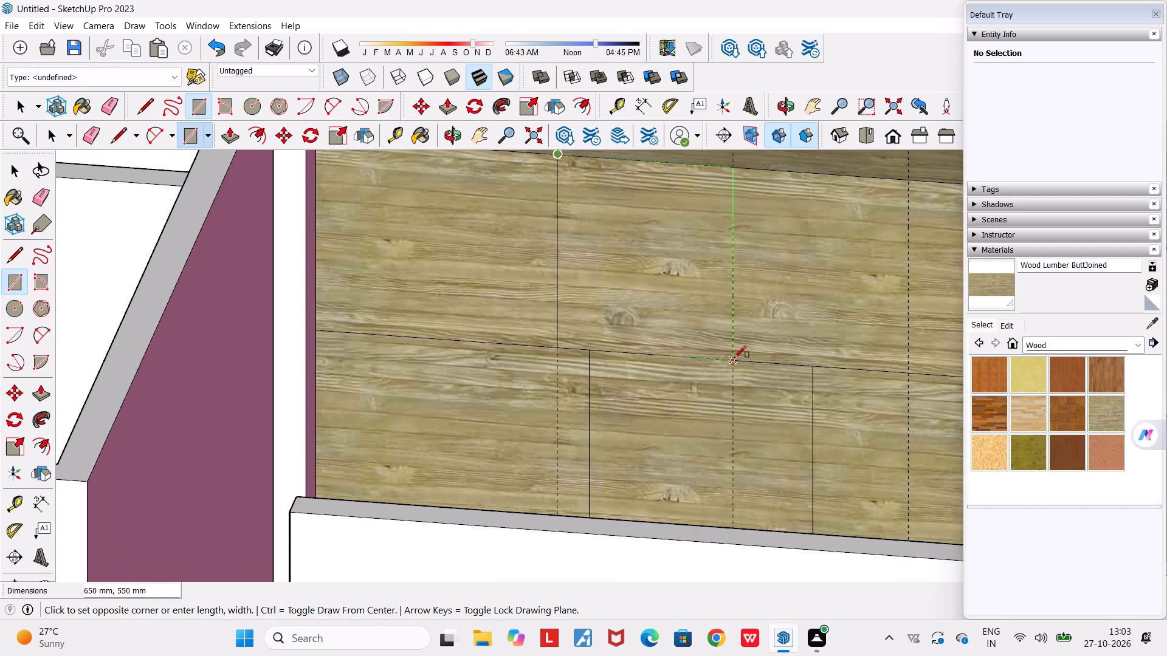
pyautogui.scroll(-5, 734, 357)
pyautogui.click(732, 242)
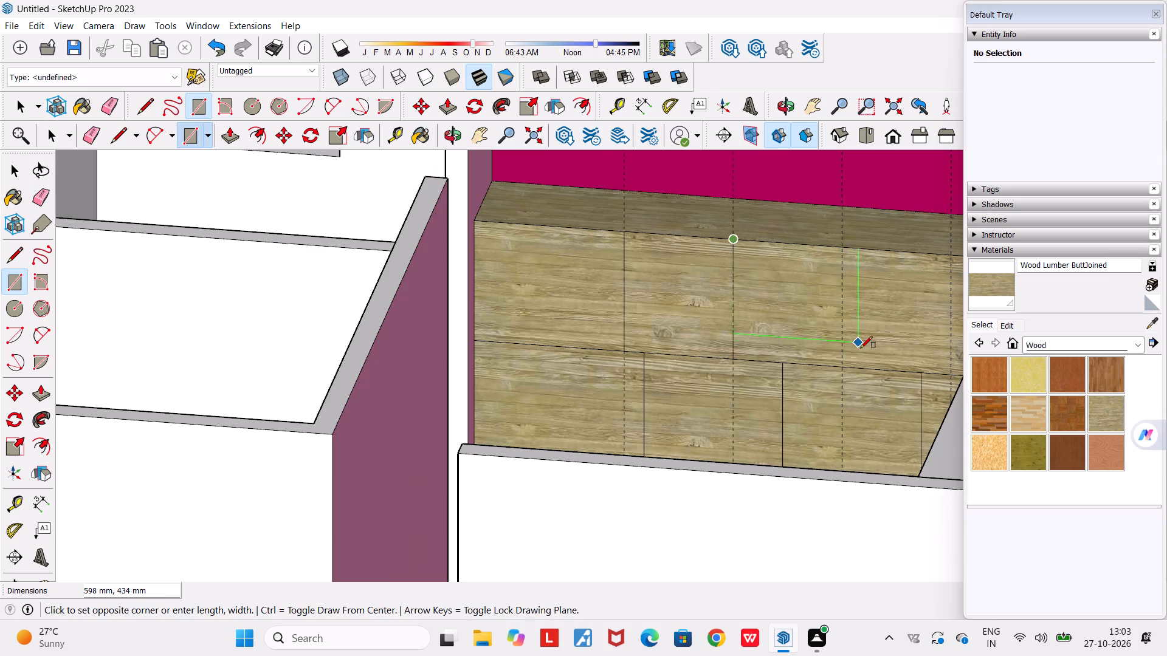
pyautogui.click(841, 367)
pyautogui.scroll(-4, 856, 342)
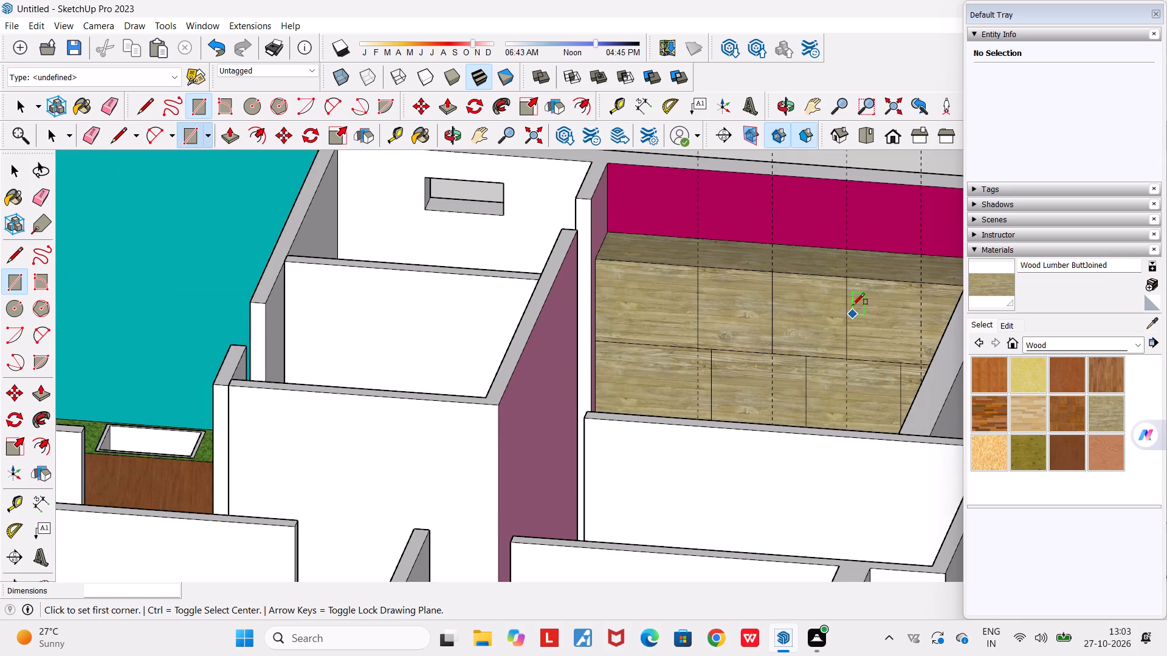
pyautogui.click(849, 275)
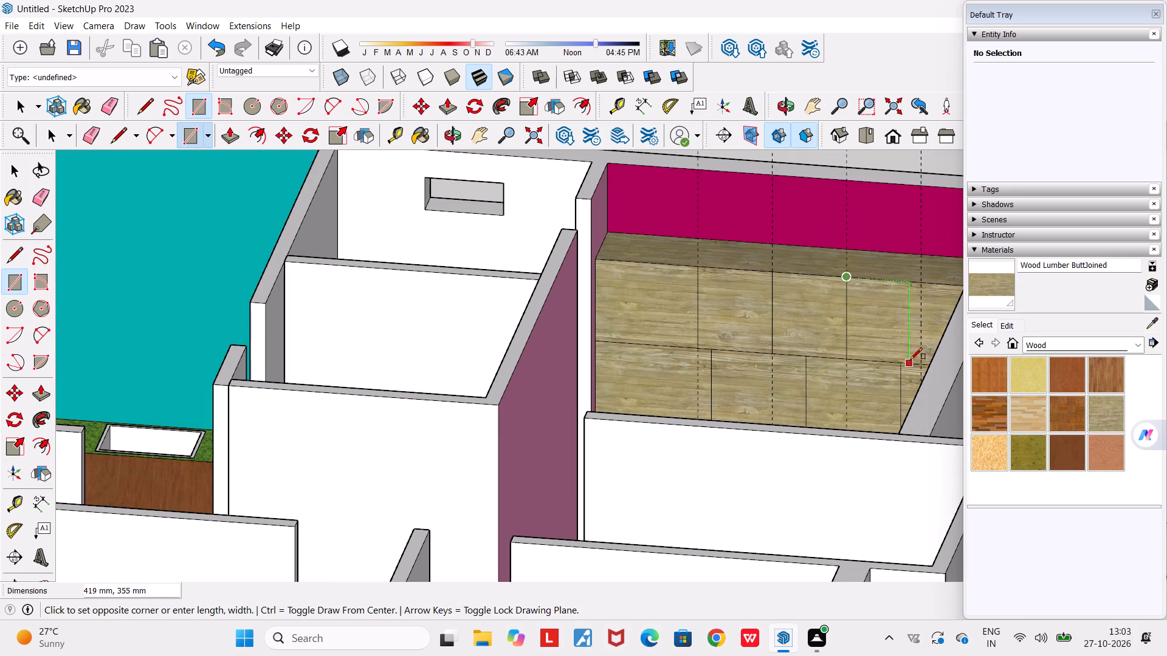
pyautogui.click(920, 364)
pyautogui.scroll(-5, 916, 363)
pyautogui.moveTo(903, 364); pyautogui.dragTo(1014, 388, button='middle')
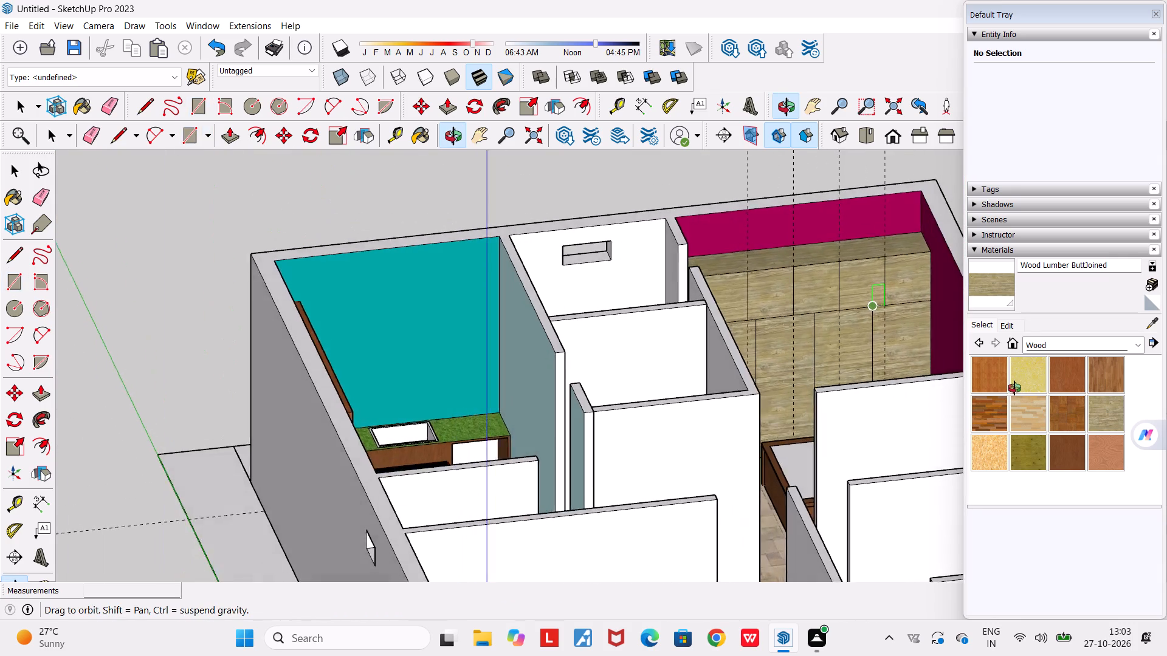
pyautogui.moveTo(1014, 388); pyautogui.dragTo(1033, 391, button='middle')
pyautogui.scroll(2, 912, 282)
pyautogui.scroll(-1, 909, 271)
pyautogui.press('space')
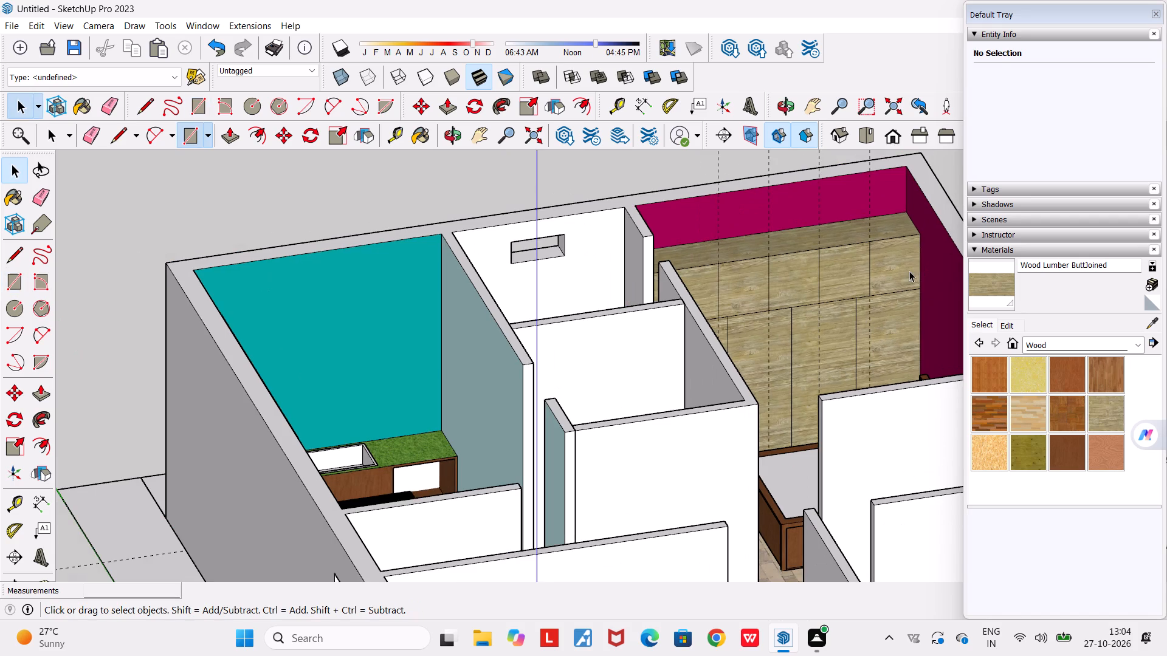
# Erase the four vertical guides running through the wardrobe front.
pyautogui.scroll(-5, 854, 282)
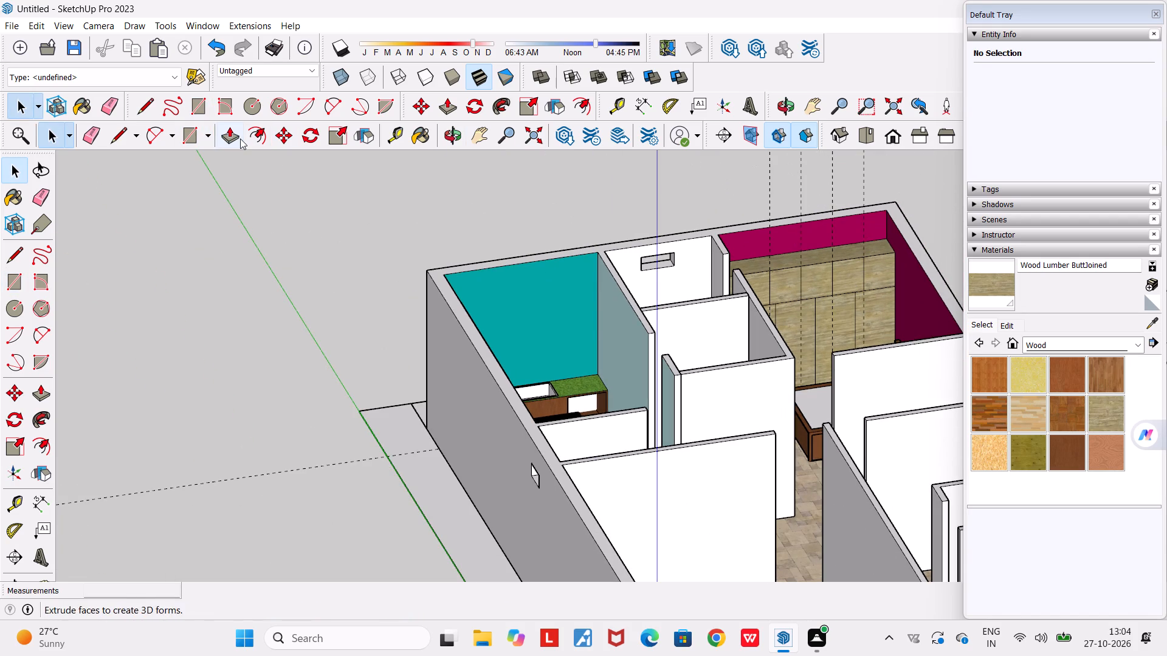
pyautogui.press('e')
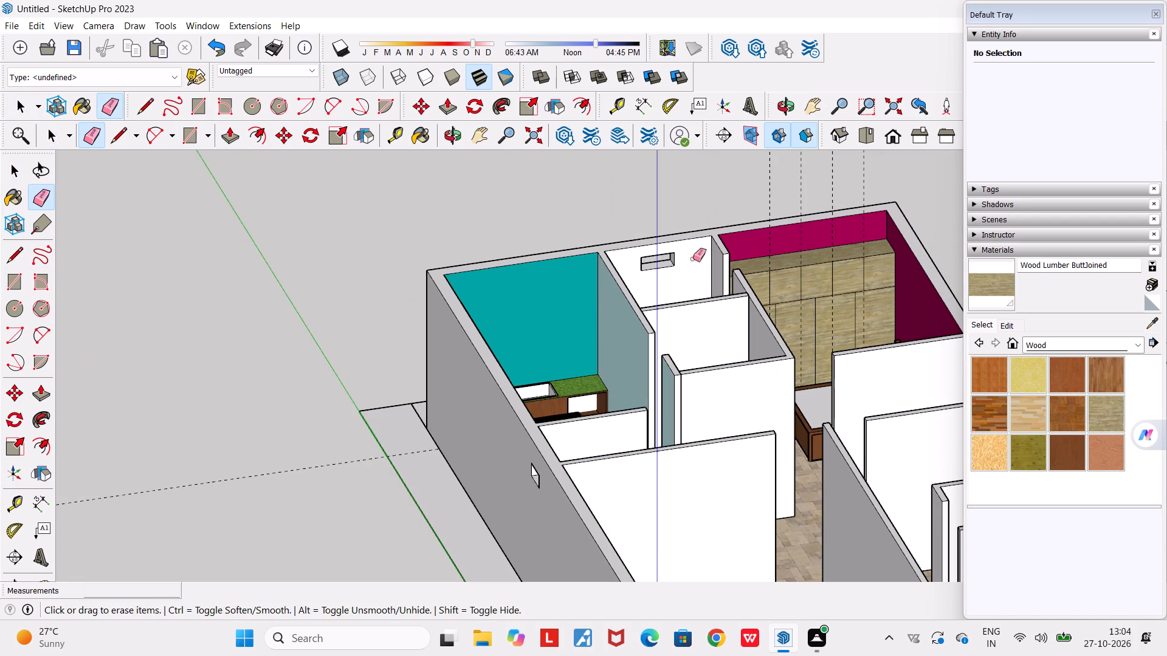
pyautogui.moveTo(742, 188); pyautogui.dragTo(889, 185)
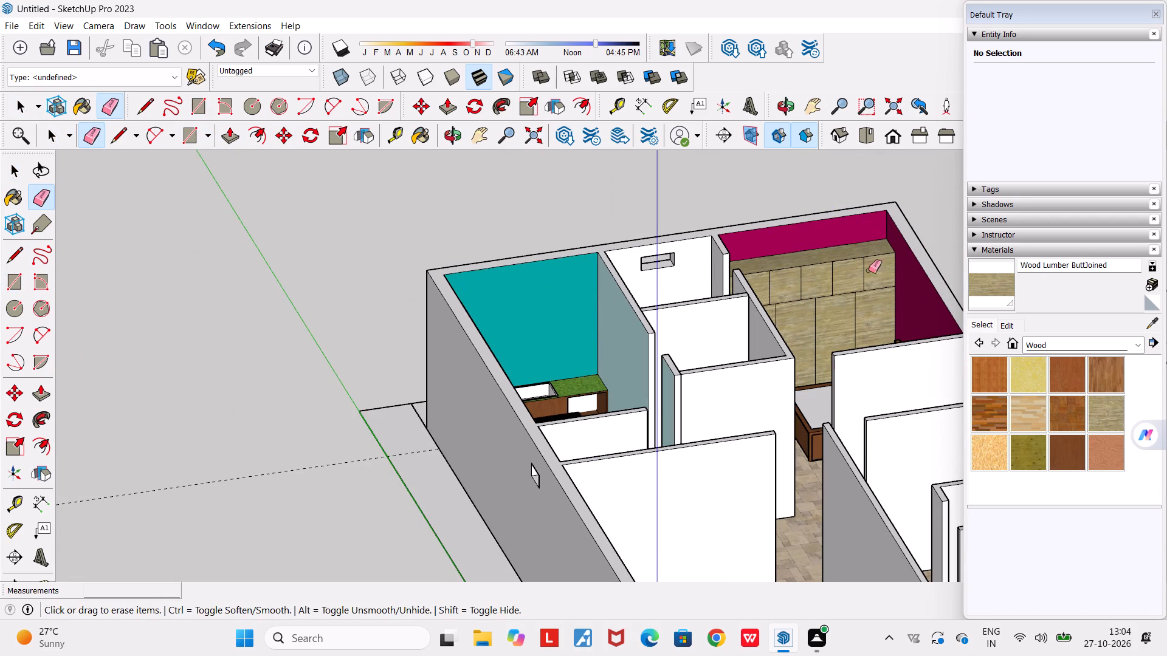
pyautogui.scroll(3, 867, 275)
pyautogui.moveTo(842, 310); pyautogui.dragTo(752, 307, button='middle')
pyautogui.scroll(3, 752, 307)
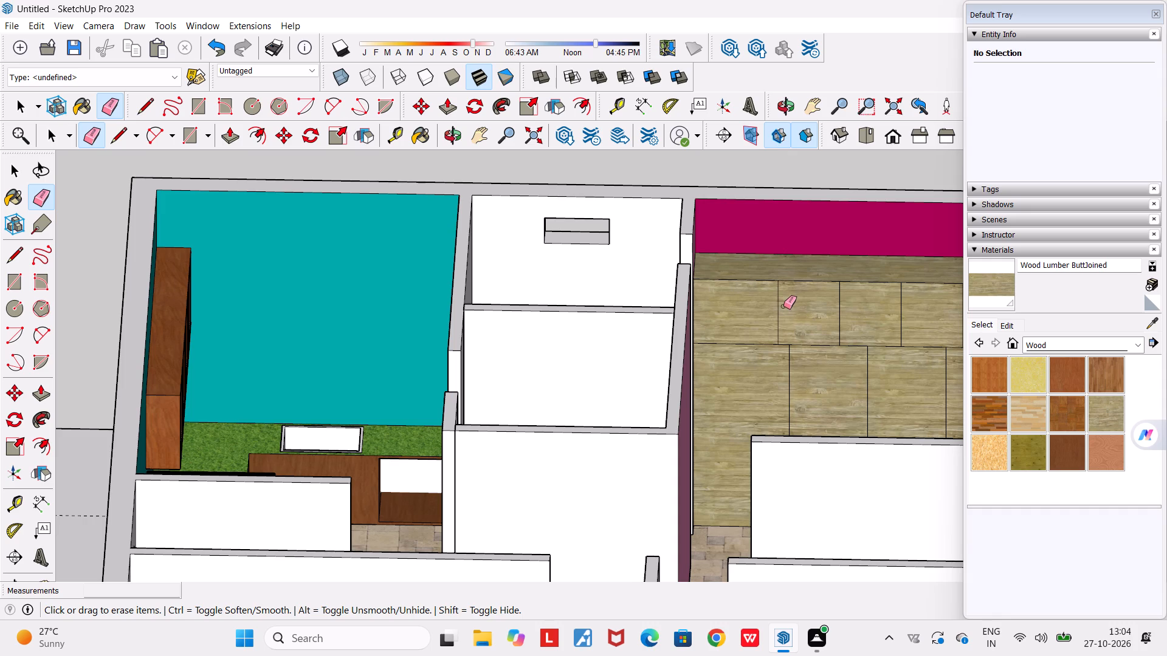
pyautogui.press('space')
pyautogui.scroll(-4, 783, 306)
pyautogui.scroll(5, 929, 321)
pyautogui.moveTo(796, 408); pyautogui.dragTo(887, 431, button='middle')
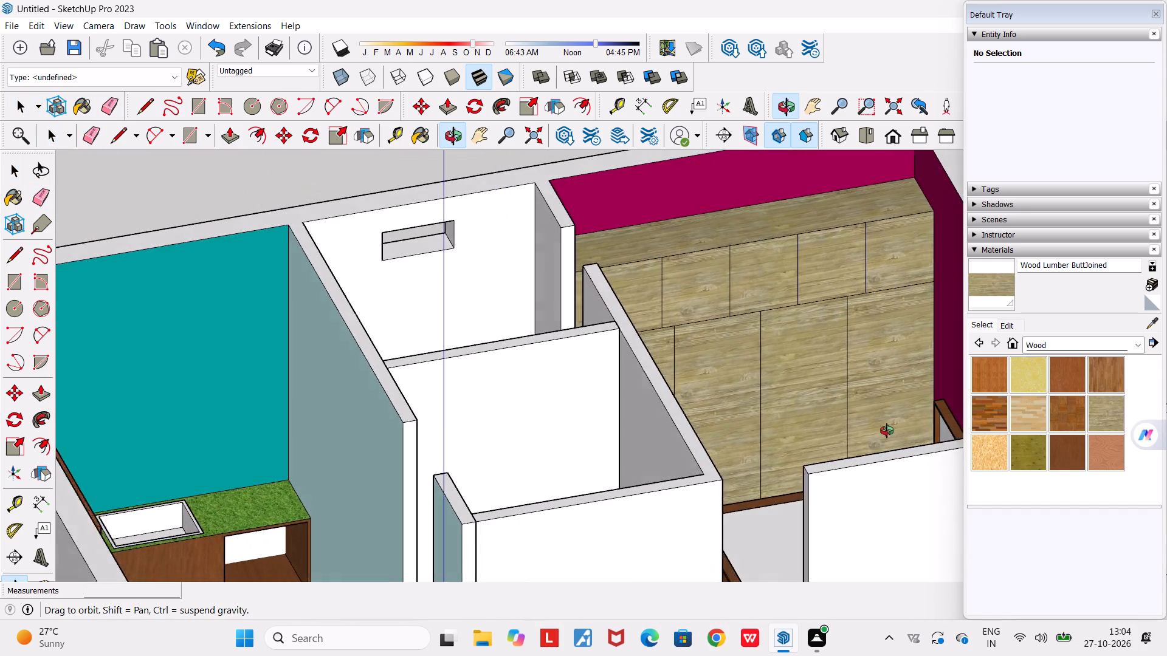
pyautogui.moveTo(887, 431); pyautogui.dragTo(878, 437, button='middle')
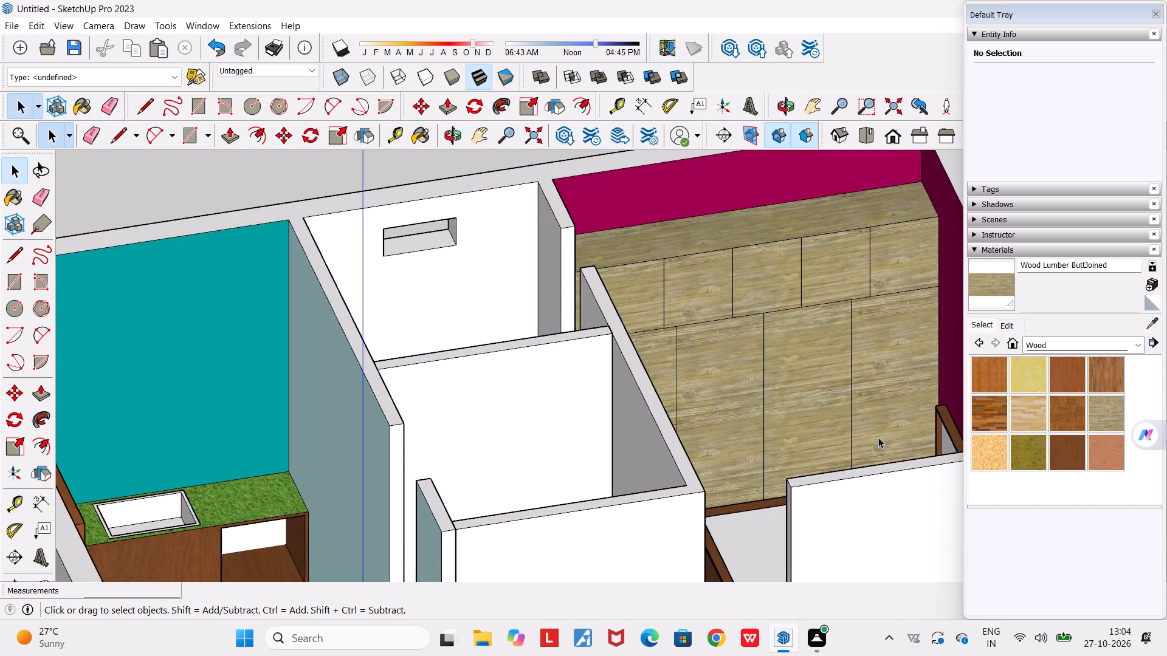
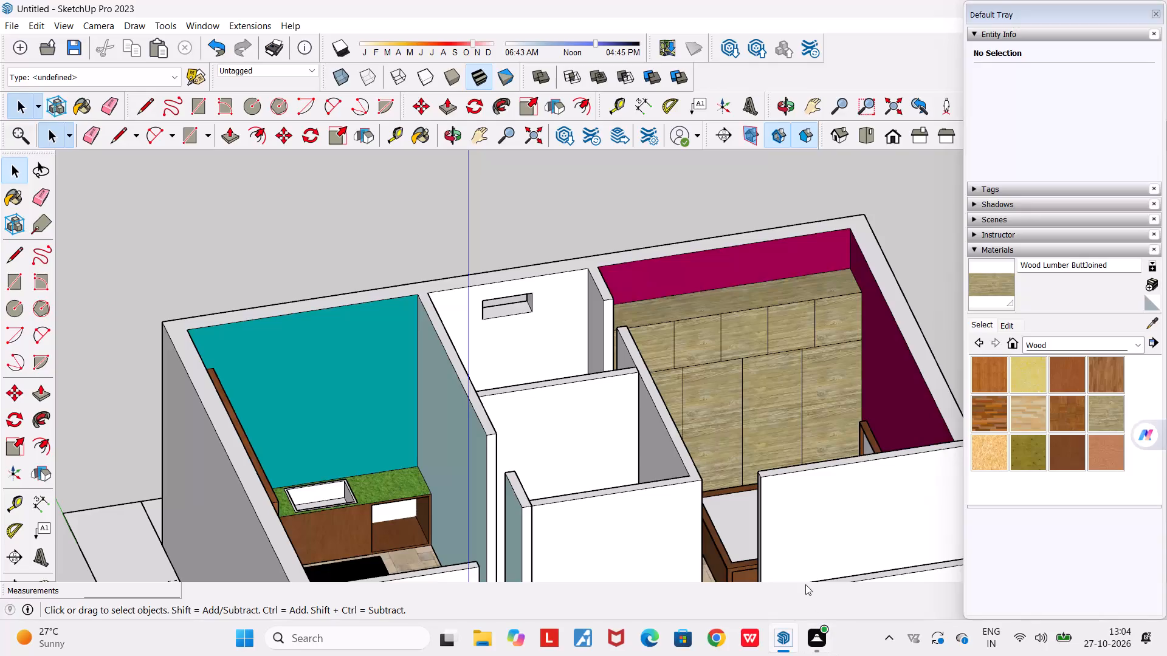
# Offset the outline of the leftmost upper wardrobe door in the magenta-walled bedroom inward by about 9 mm.
pyautogui.scroll(3, 805, 584)
pyautogui.scroll(2, 807, 513)
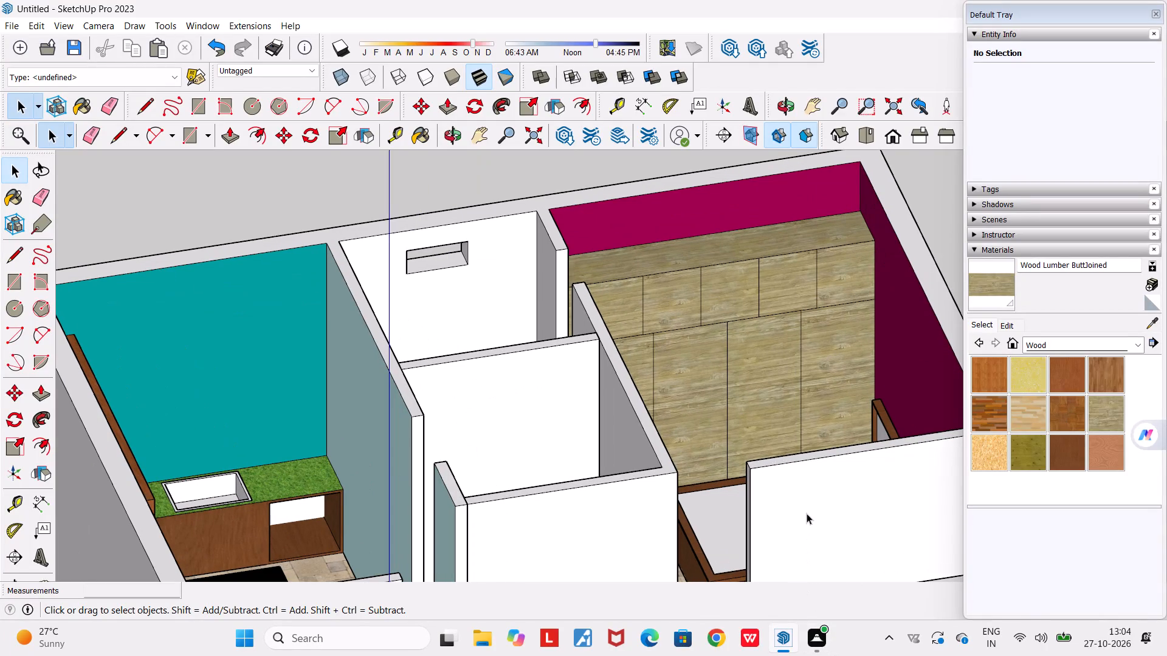
pyautogui.scroll(2, 826, 418)
pyautogui.moveTo(819, 413); pyautogui.dragTo(754, 498, button='middle')
pyautogui.scroll(-4, 757, 392)
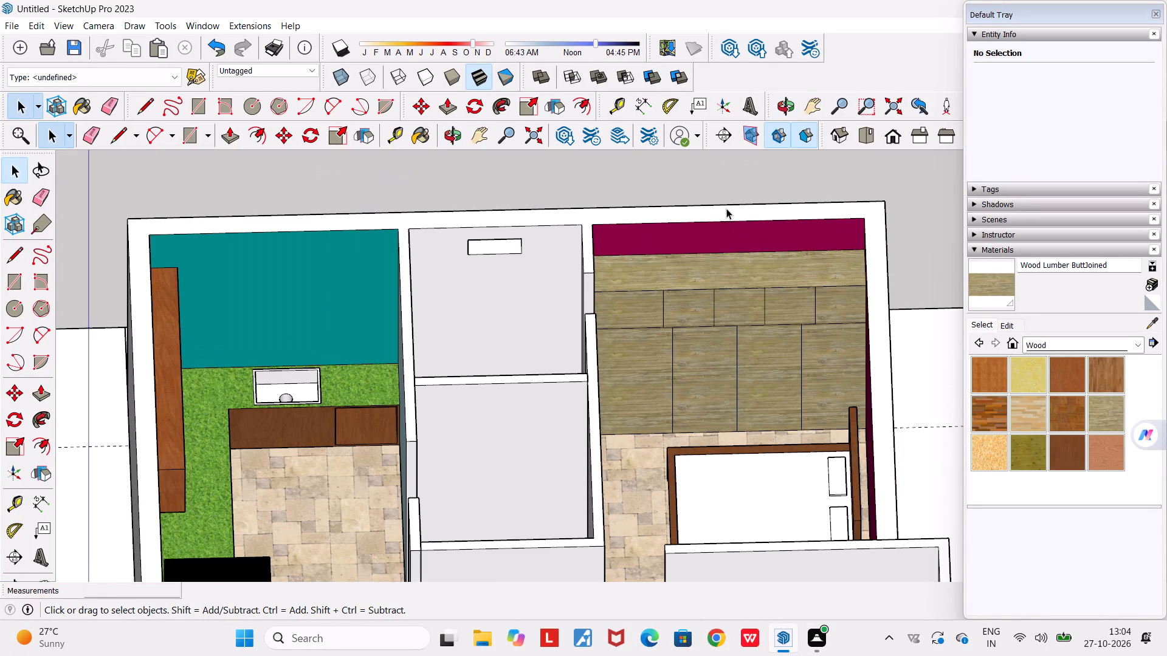
pyautogui.click(810, 101)
pyautogui.moveTo(675, 237); pyautogui.dragTo(504, 237)
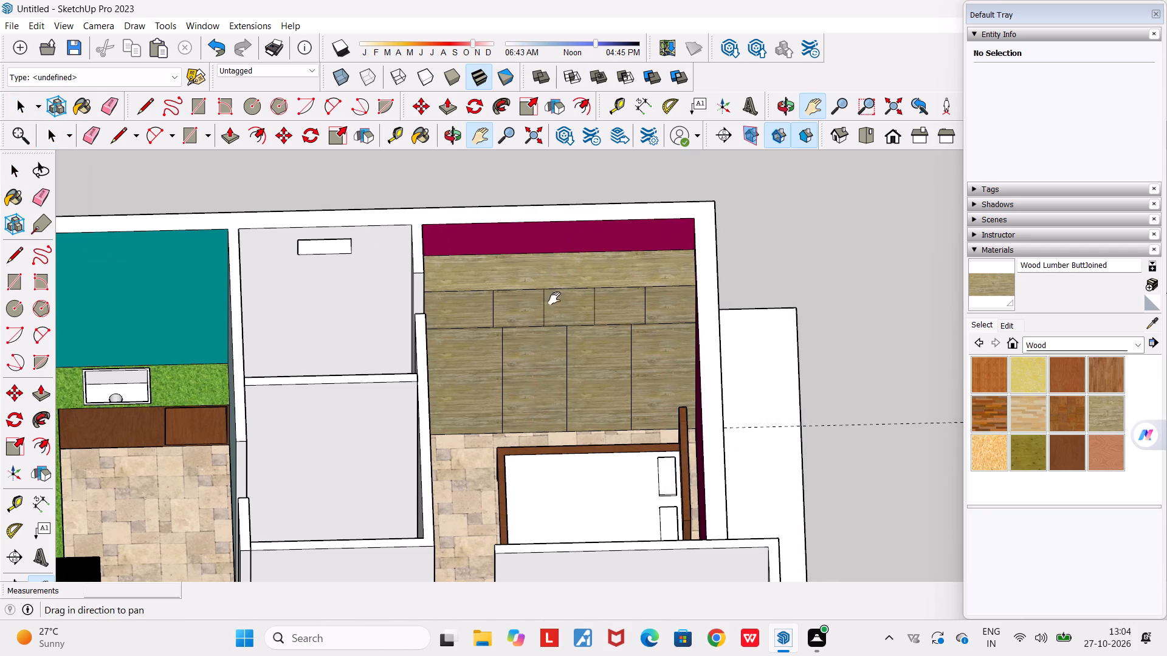
pyautogui.scroll(2, 554, 360)
pyautogui.moveTo(547, 386); pyautogui.dragTo(524, 374, button='middle')
pyautogui.scroll(1, 480, 282)
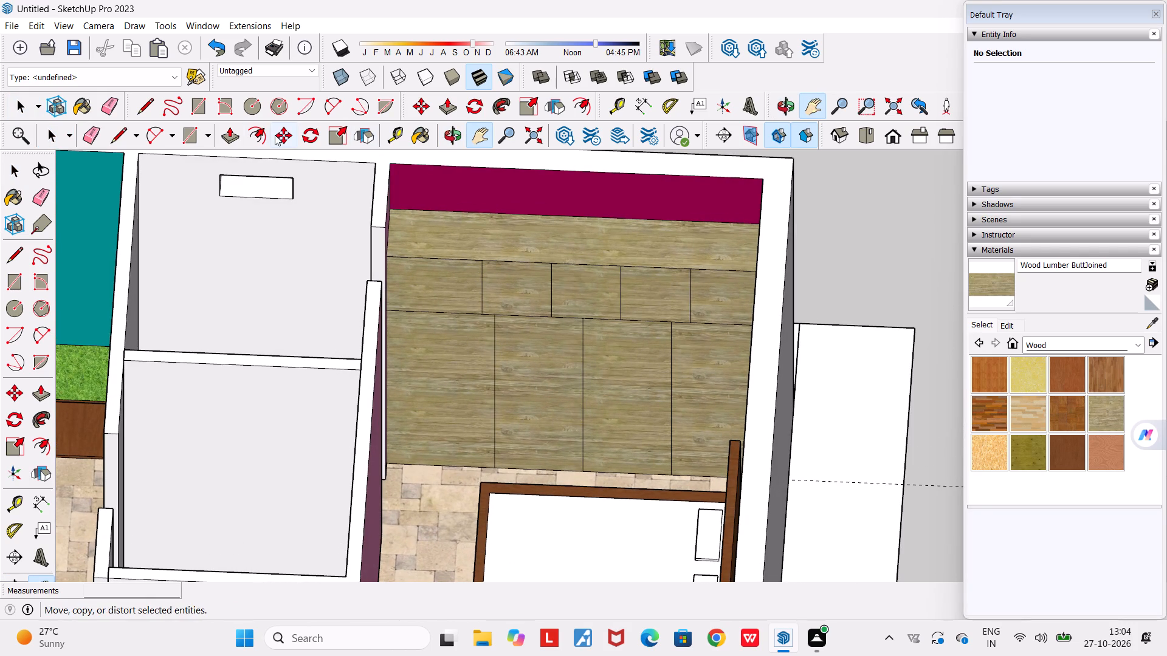
pyautogui.click(258, 140)
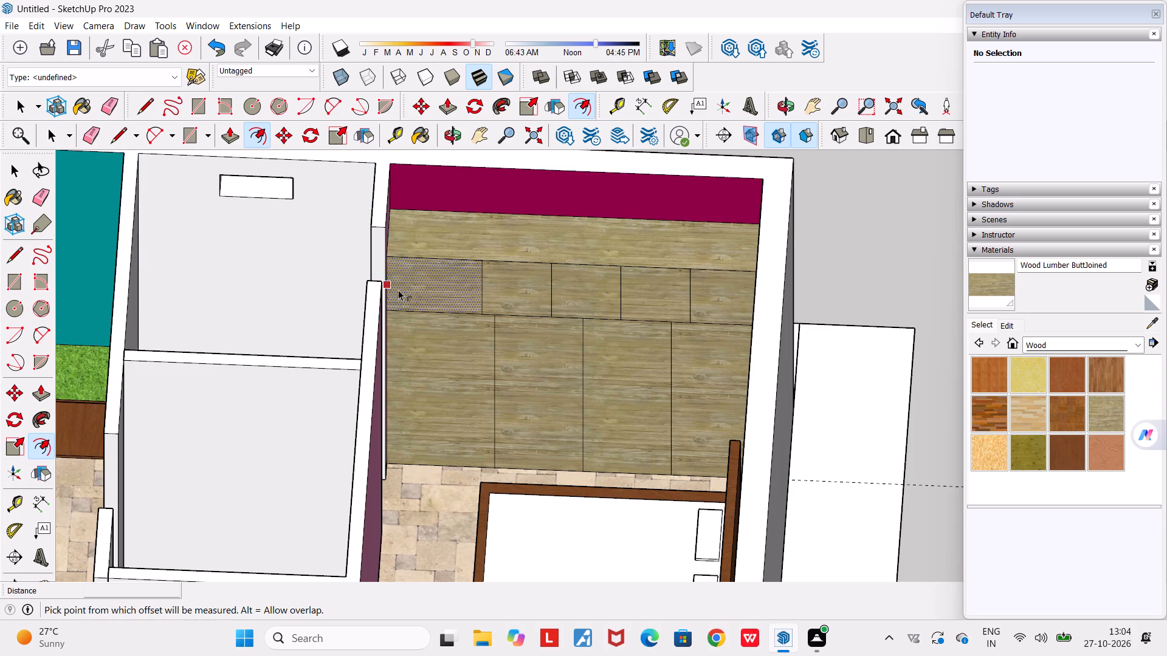
pyautogui.scroll(8, 425, 293)
pyautogui.click(421, 286)
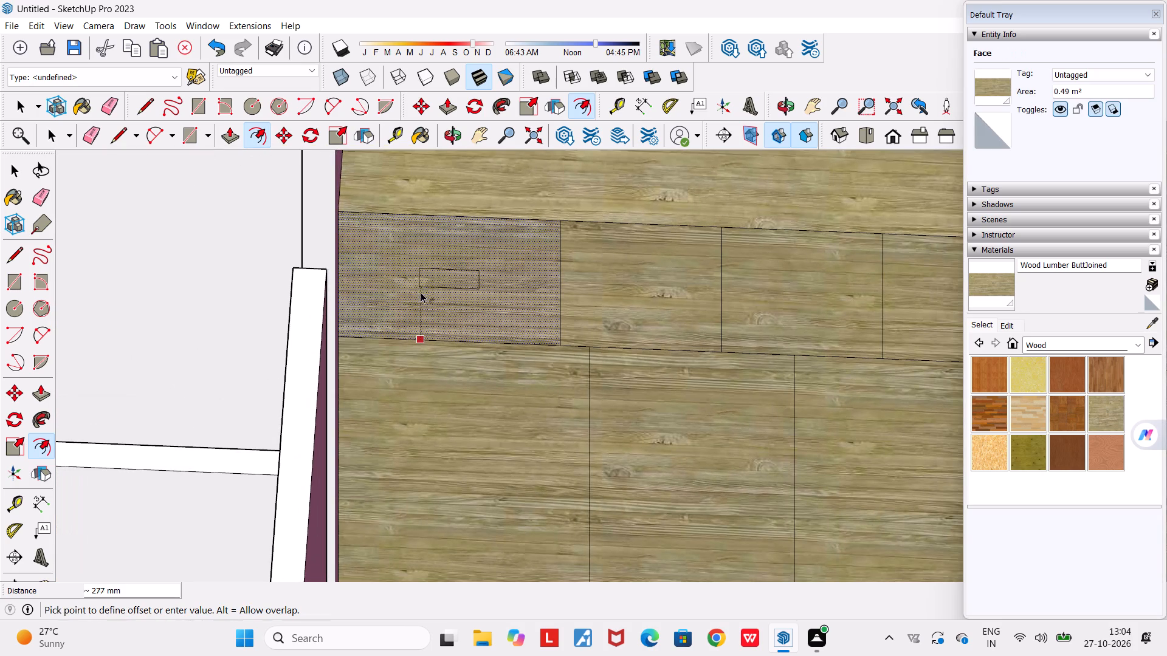
pyautogui.click(425, 338)
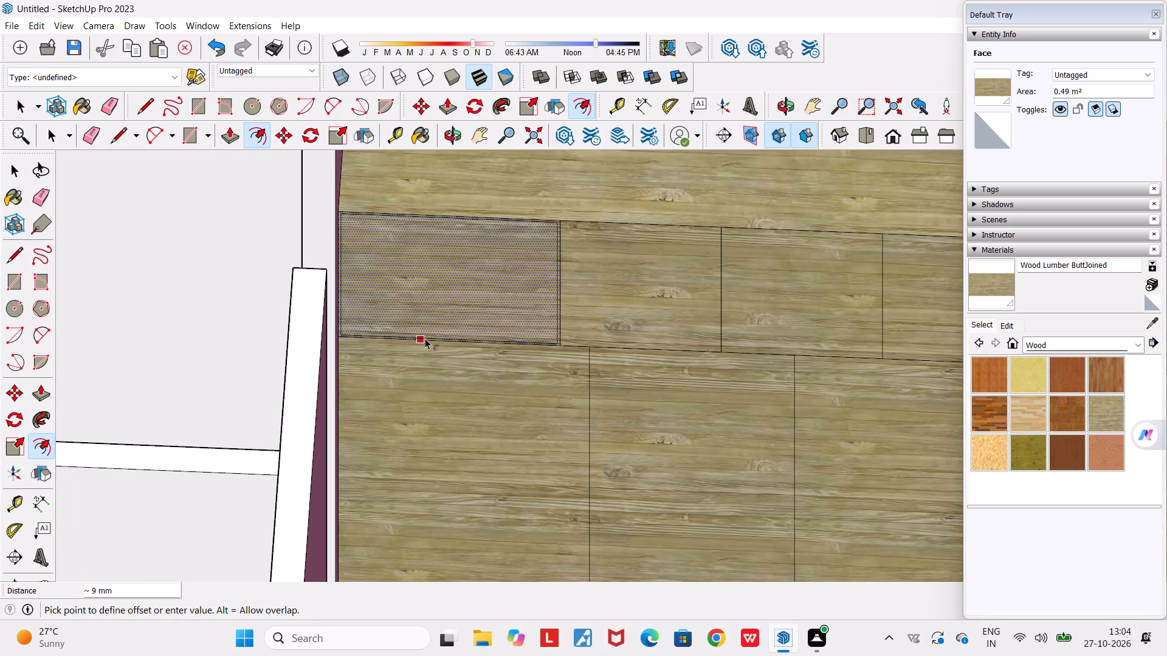
# Repeat the same inward offset of about 9 mm on the next three upper wardrobe doors and the four lower doors.
pyautogui.doubleClick(606, 305)
pyautogui.doubleClick(798, 299)
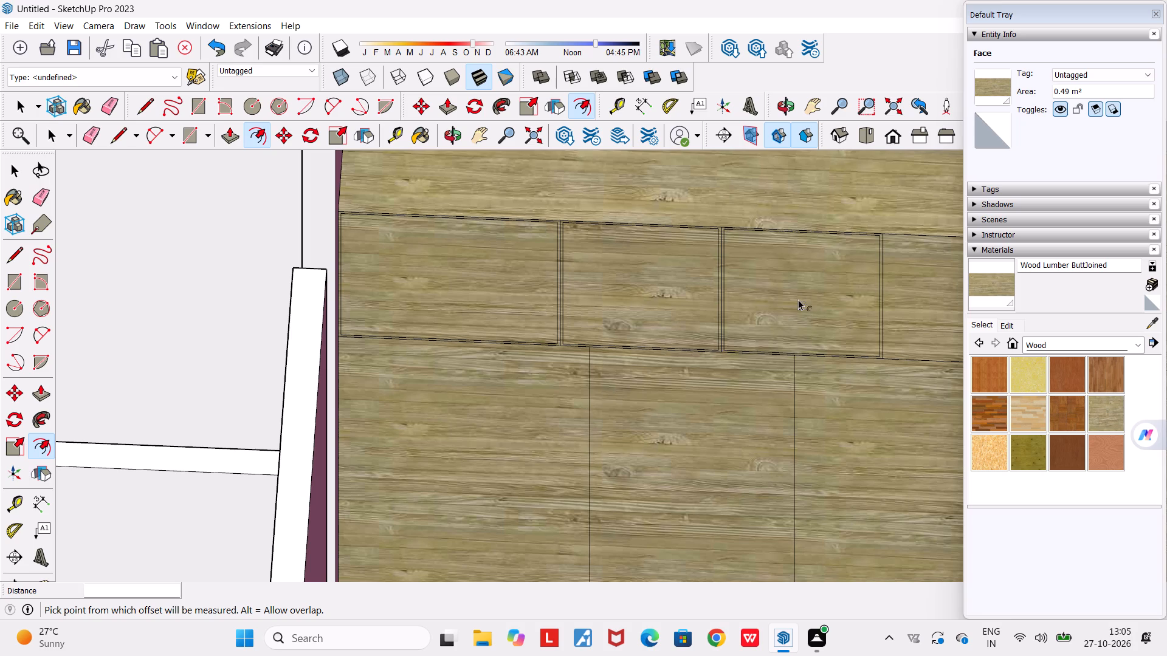
pyautogui.doubleClick(694, 454)
pyautogui.doubleClick(541, 444)
pyautogui.scroll(-5, 541, 444)
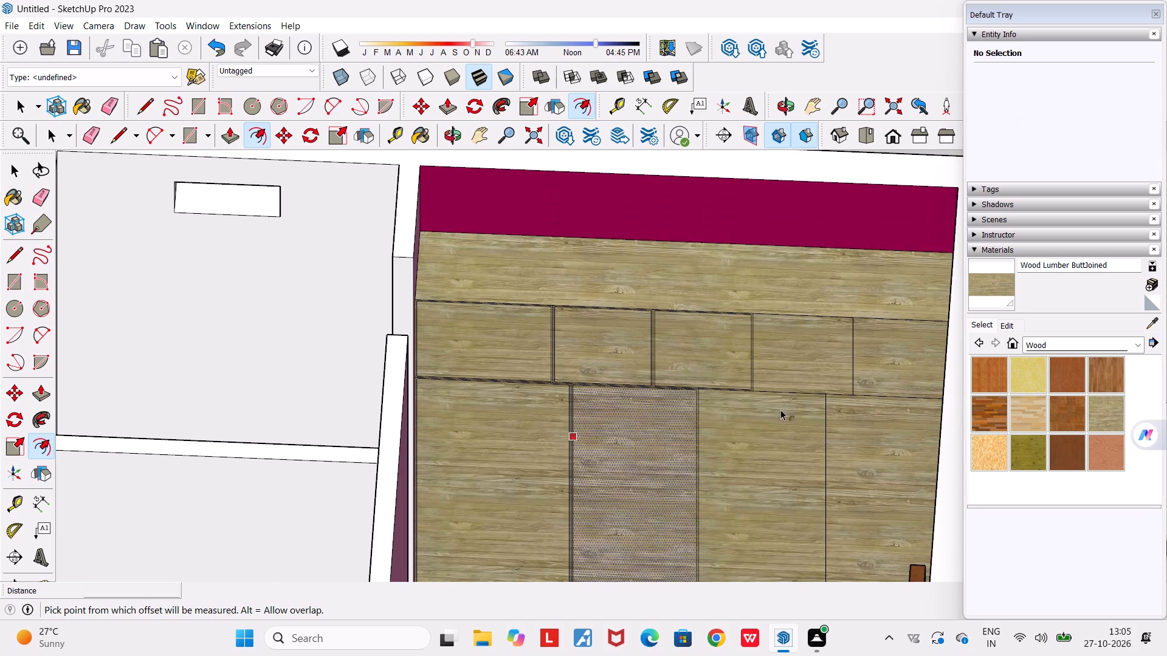
pyautogui.doubleClick(828, 357)
pyautogui.doubleClick(764, 460)
pyautogui.doubleClick(907, 457)
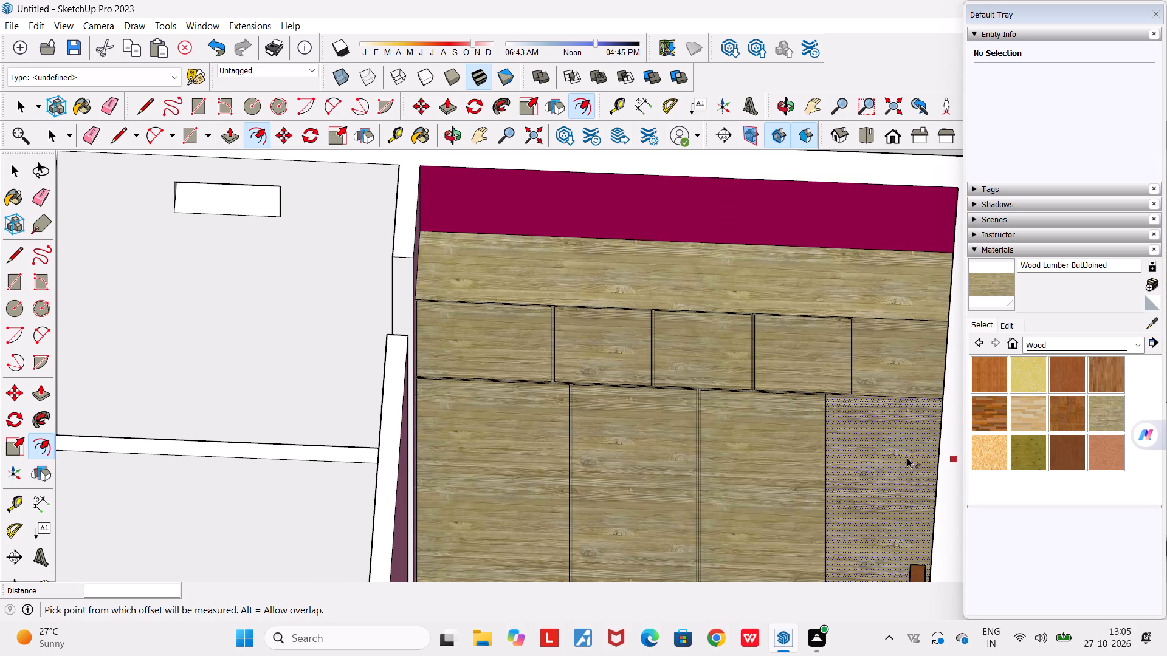
# Apply the same inward offset to the rightmost upper wardrobe door and again to the rightmost lower door, undoing any mistaken offset.
pyautogui.click(897, 350)
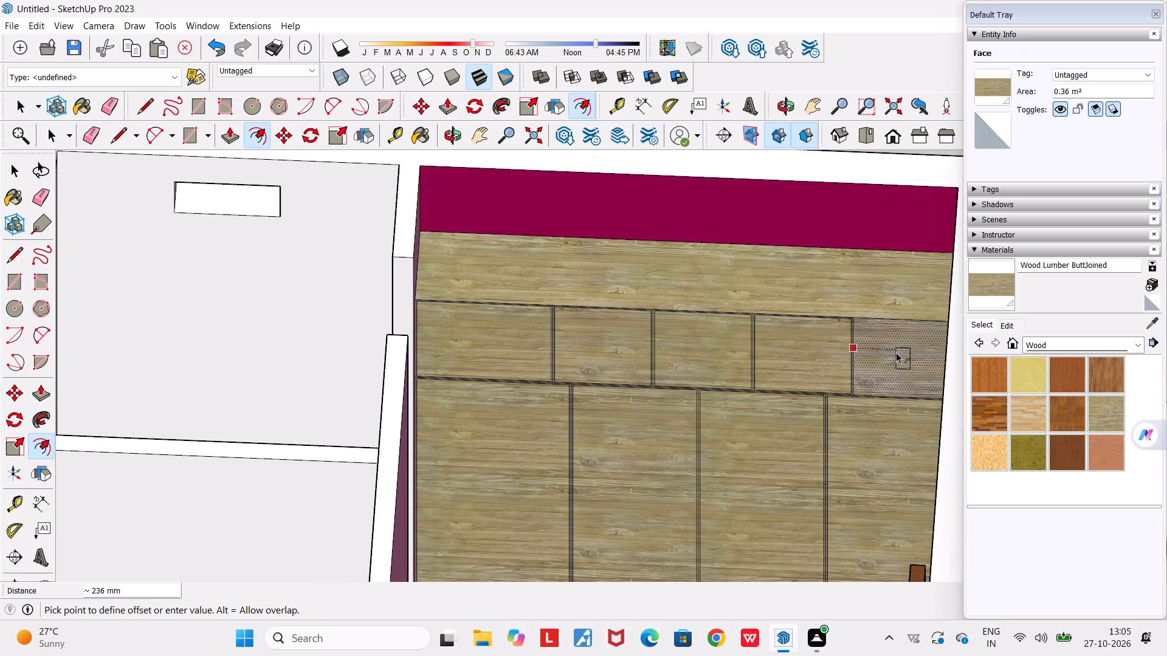
pyautogui.hotkey('ctrl', 'z')
pyautogui.scroll(5, 896, 352)
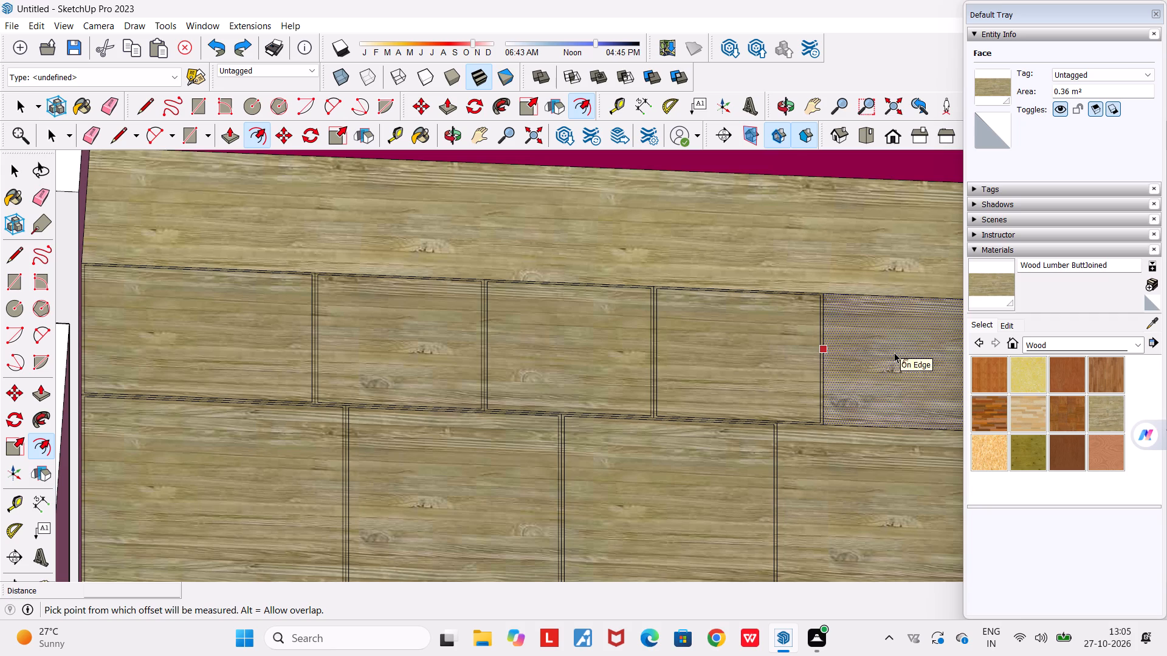
pyautogui.doubleClick(894, 352)
pyautogui.scroll(-15, 894, 352)
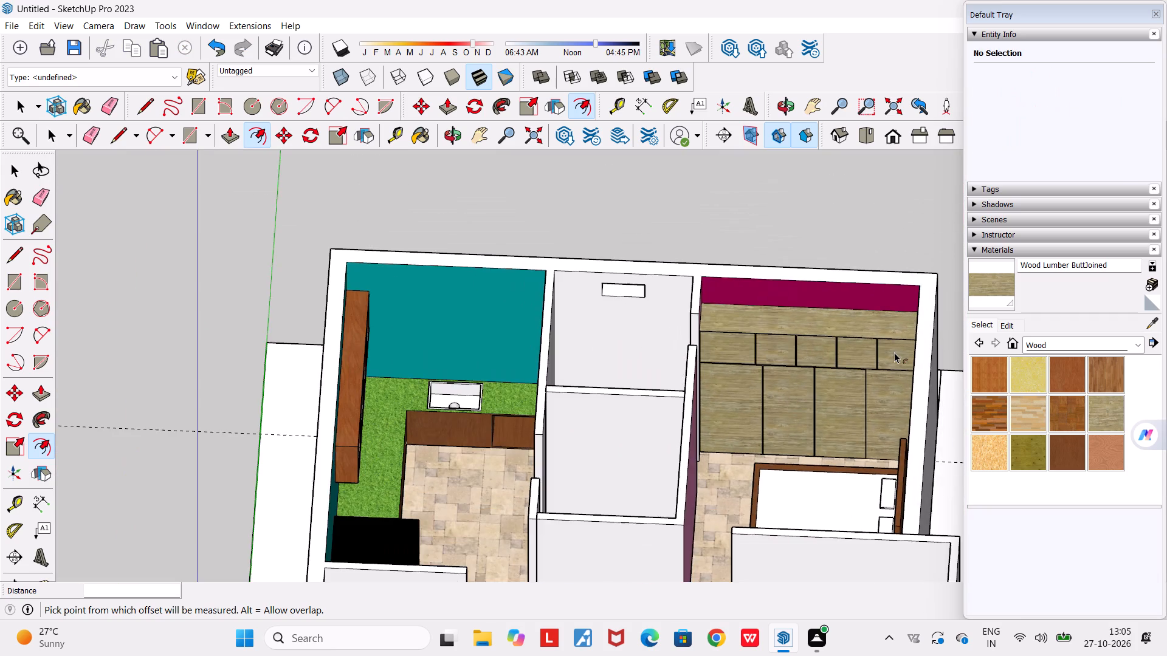
pyautogui.moveTo(859, 454); pyautogui.dragTo(981, 417, button='middle')
pyautogui.scroll(4, 926, 355)
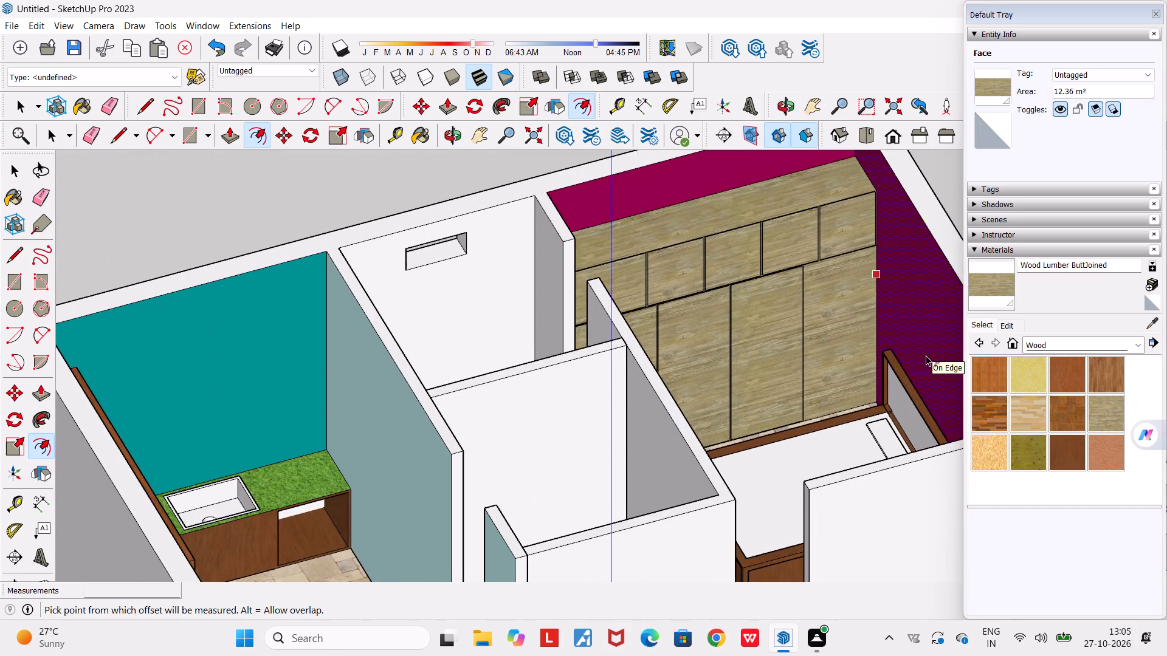
pyautogui.scroll(8, 923, 354)
pyautogui.scroll(5, 635, 437)
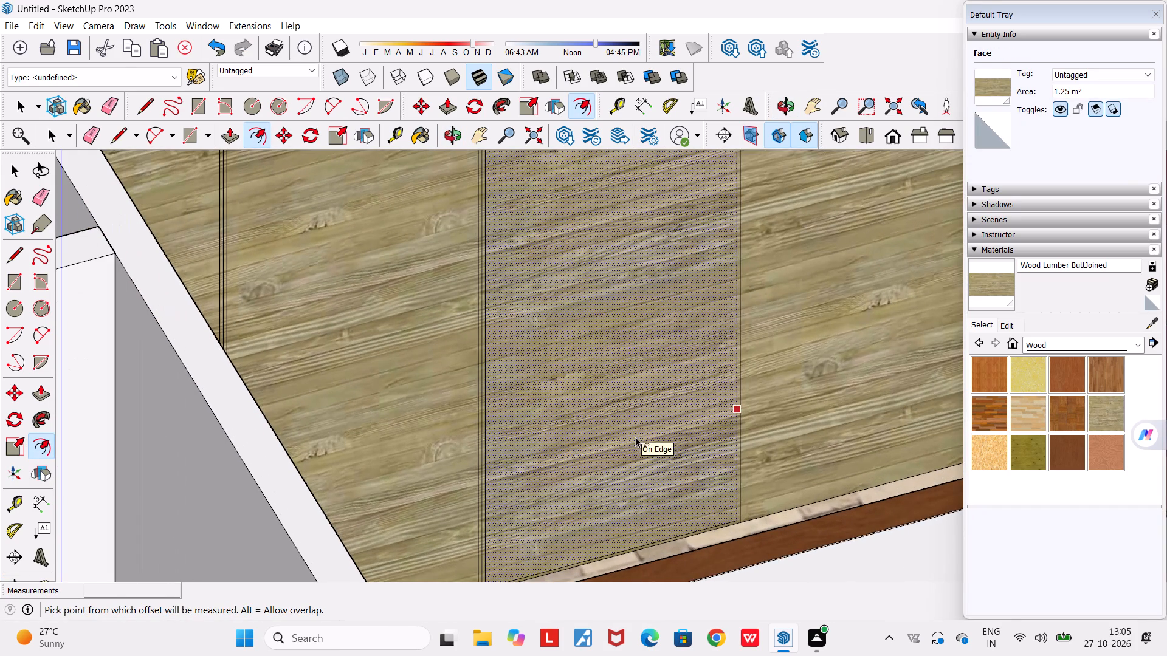
pyautogui.scroll(-4, 768, 431)
pyautogui.doubleClick(779, 403)
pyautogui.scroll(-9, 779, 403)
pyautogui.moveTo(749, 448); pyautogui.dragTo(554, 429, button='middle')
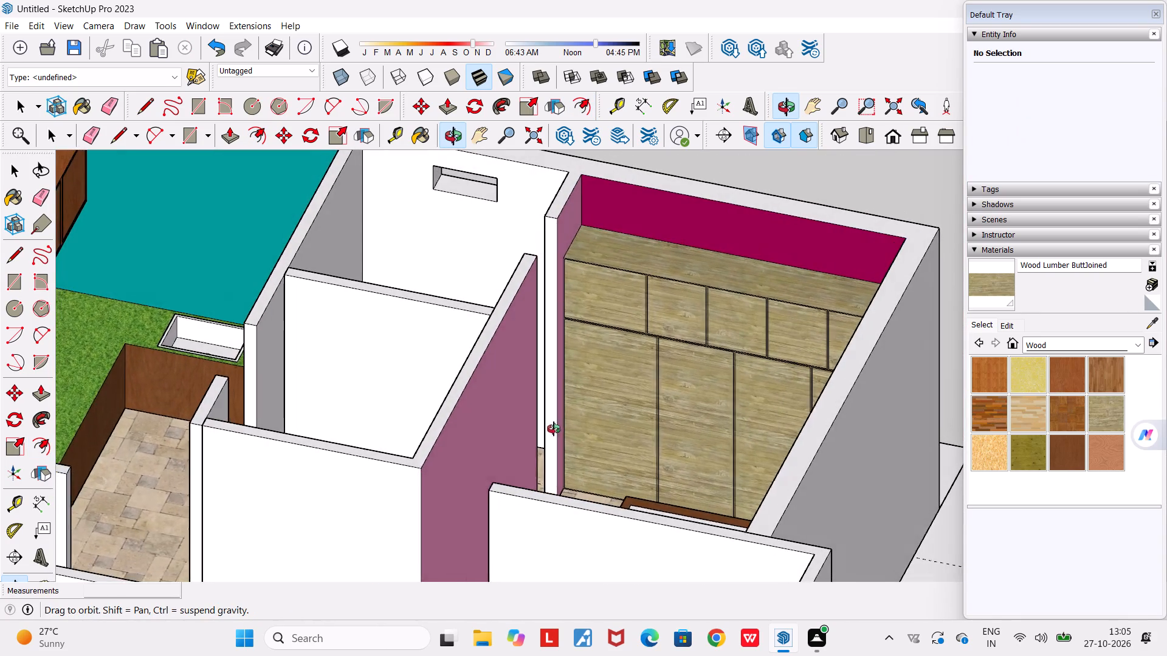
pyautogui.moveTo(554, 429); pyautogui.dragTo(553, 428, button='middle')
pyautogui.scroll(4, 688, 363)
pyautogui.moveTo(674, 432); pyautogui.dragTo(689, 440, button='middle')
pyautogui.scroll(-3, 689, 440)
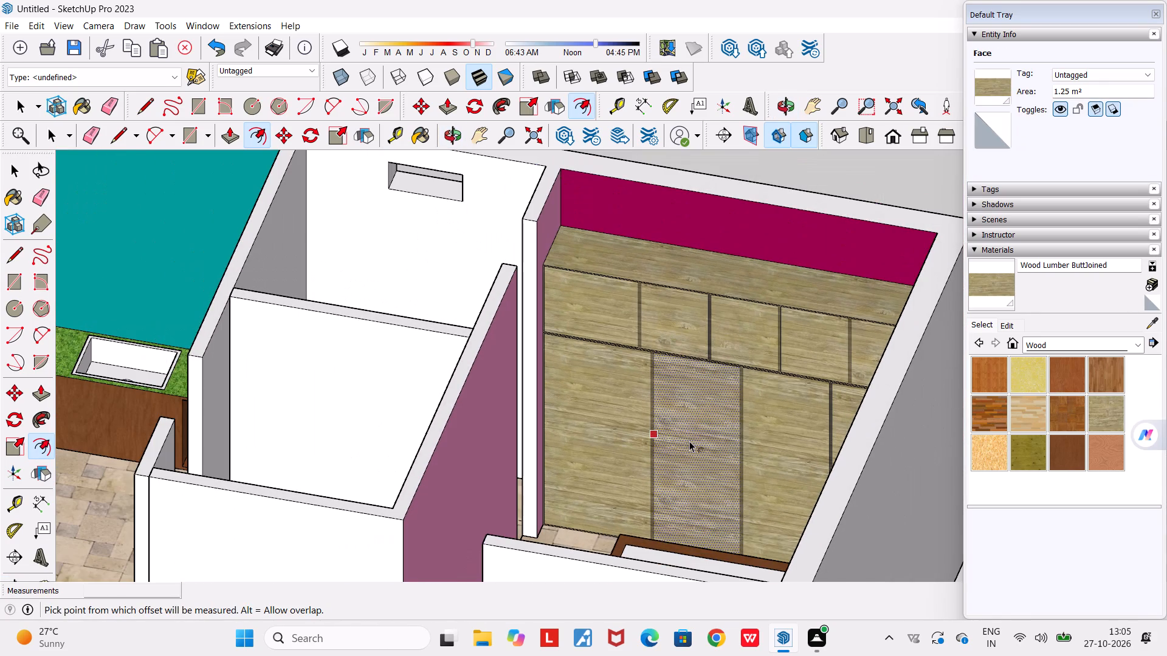
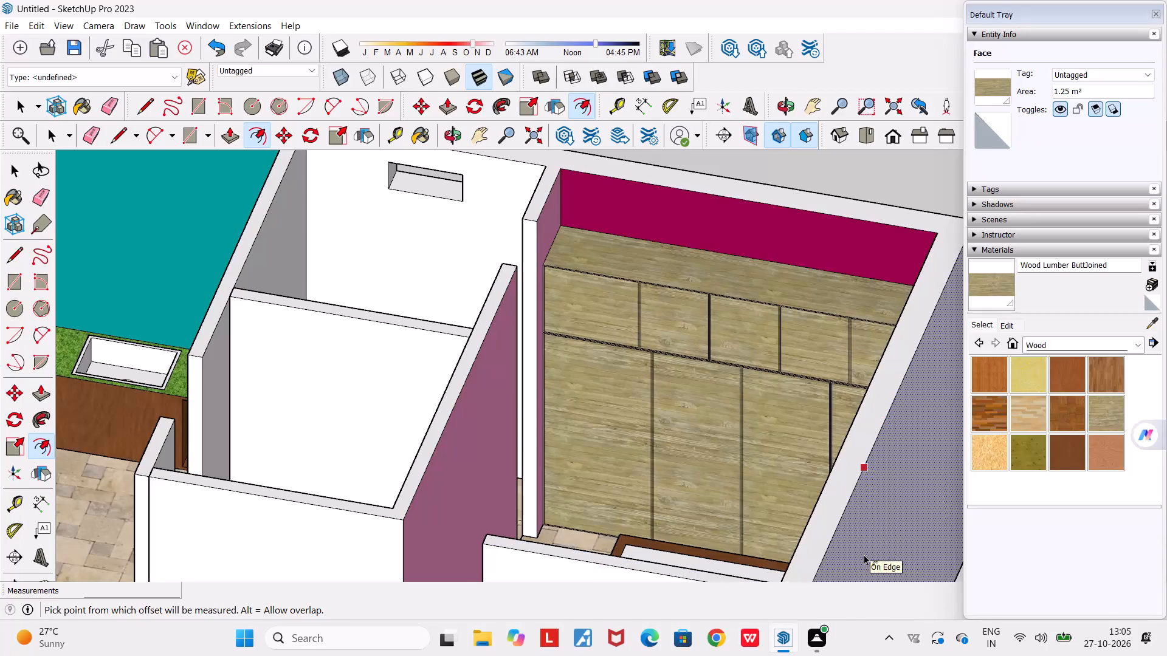
# Erase the middle dividing line in the gap between the first two upper wardrobe doors in the magenta-walled bedroom.
pyautogui.press('space')
pyautogui.scroll(11, 644, 337)
pyautogui.scroll(6, 646, 268)
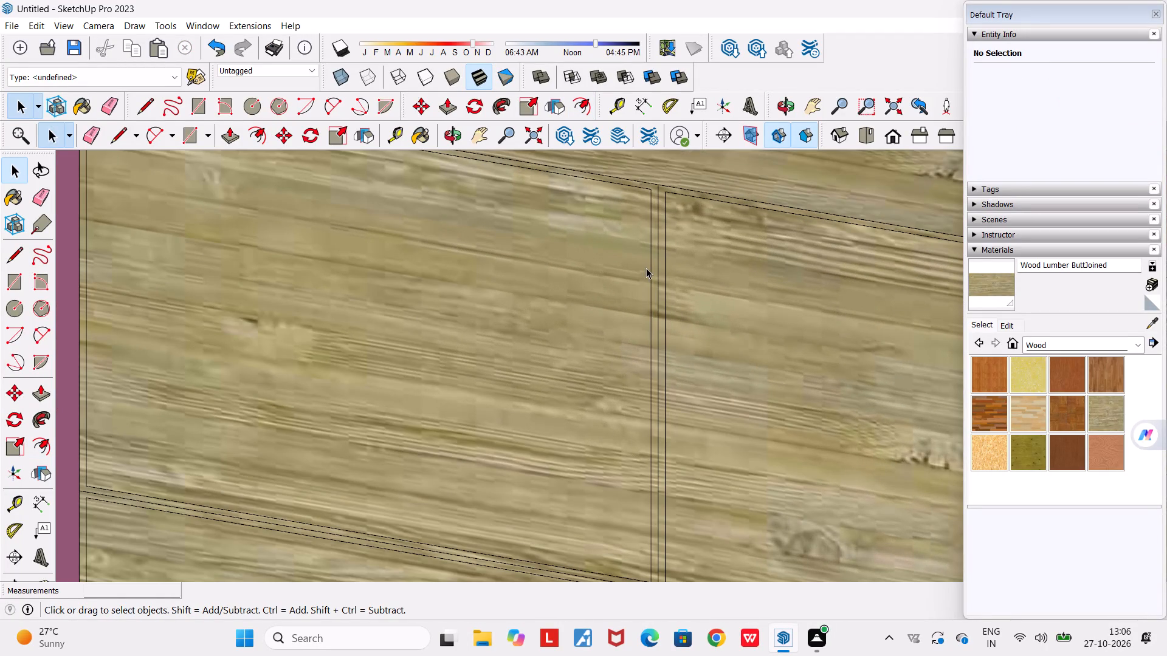
pyautogui.moveTo(646, 268); pyautogui.dragTo(778, 301, button='middle')
pyautogui.scroll(-9, 778, 301)
pyautogui.scroll(-3, 737, 329)
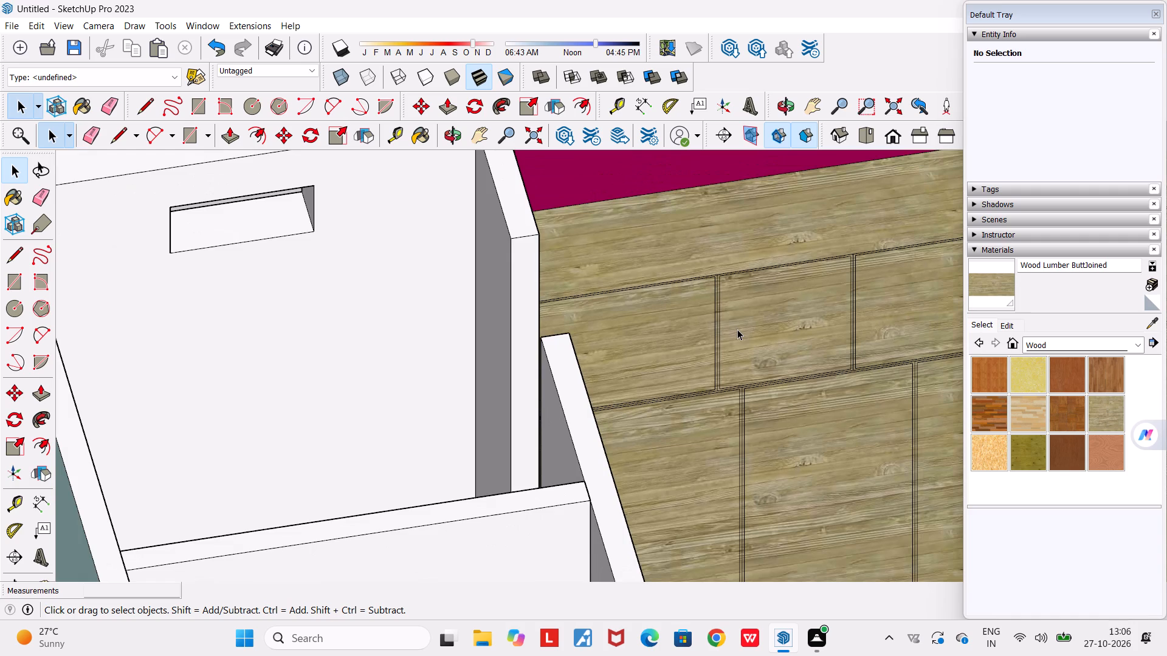
pyautogui.scroll(-1, 737, 329)
pyautogui.scroll(4, 737, 371)
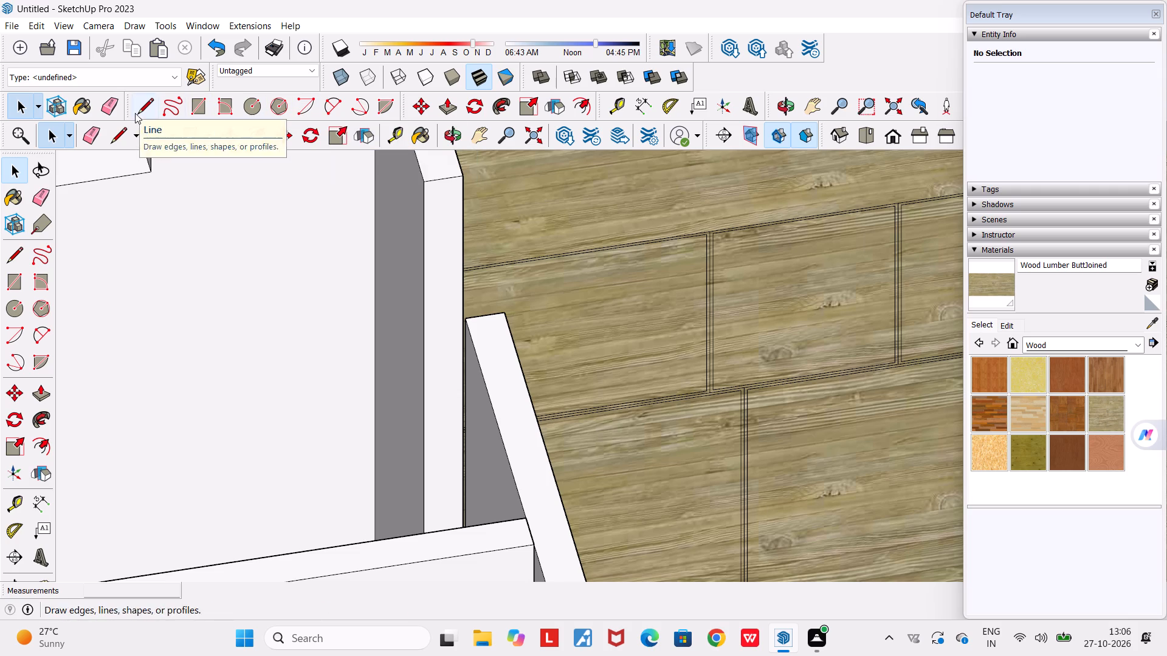
pyautogui.click(114, 104)
pyautogui.scroll(5, 691, 251)
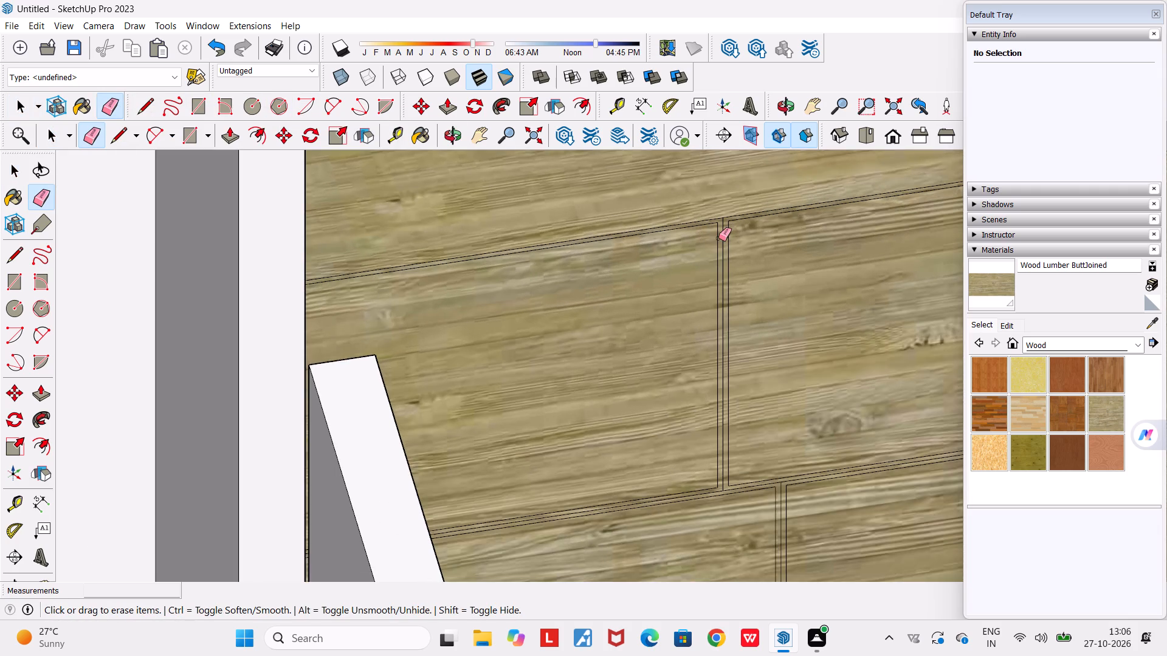
pyautogui.scroll(8, 717, 237)
pyautogui.click(728, 224)
pyautogui.scroll(-11, 729, 238)
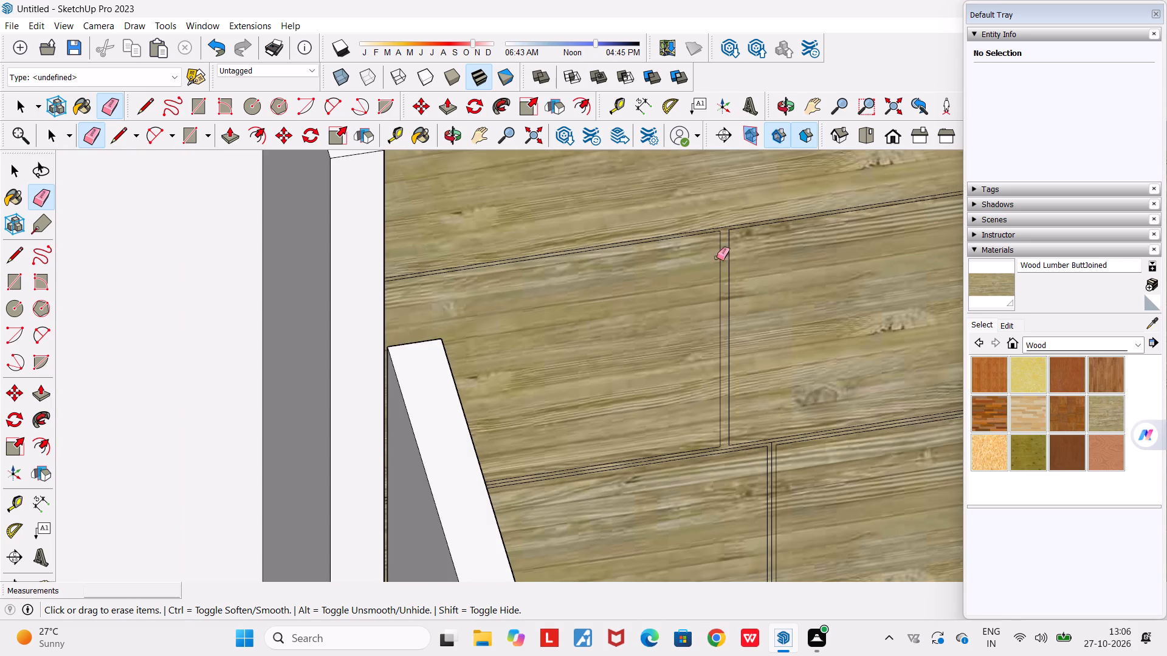
# Erase the middle line between the door rows below those doors and the one between the first two lower doors.
pyautogui.scroll(10, 724, 471)
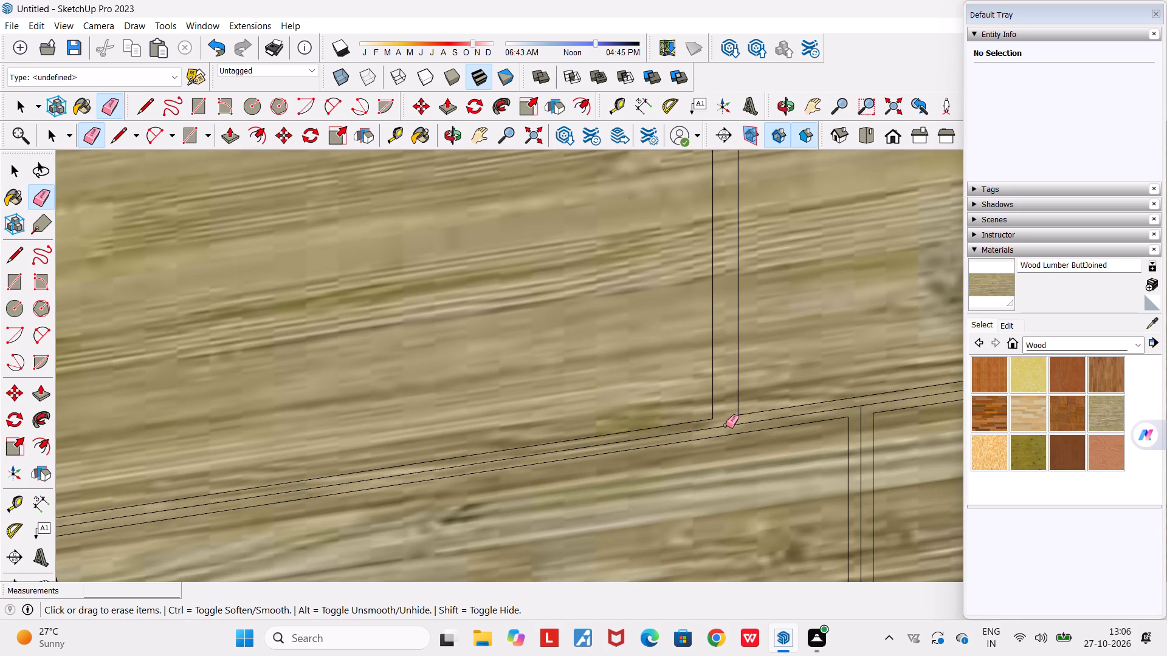
pyautogui.click(726, 426)
pyautogui.scroll(-6, 726, 426)
pyautogui.scroll(7, 800, 422)
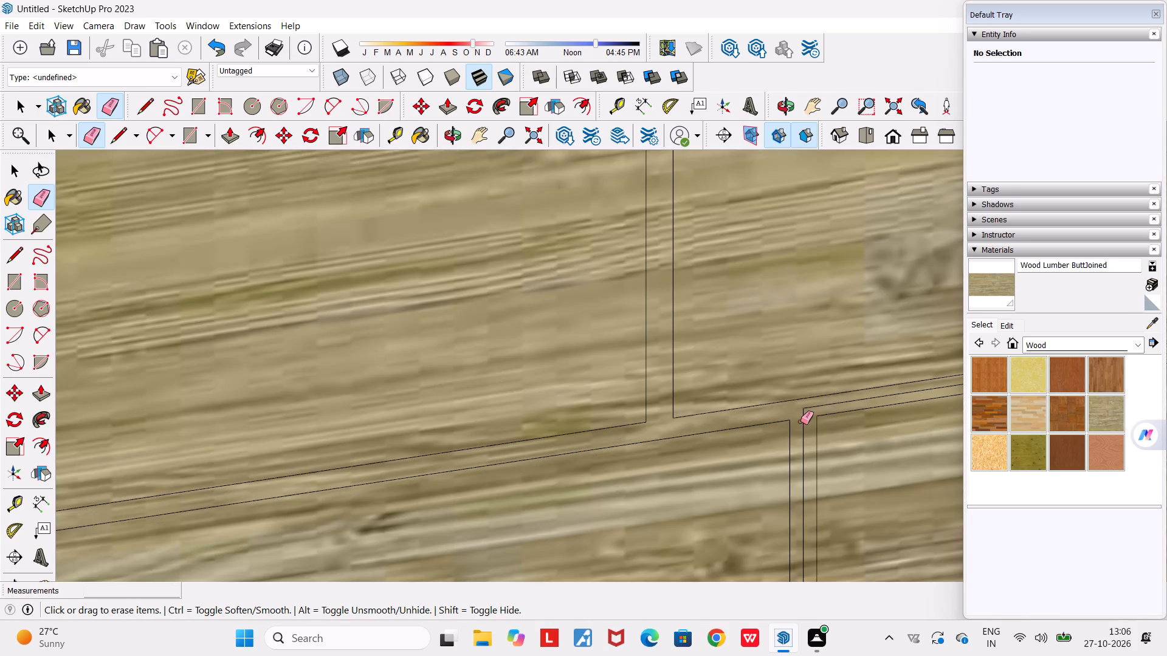
pyautogui.scroll(4, 800, 422)
pyautogui.moveTo(804, 413); pyautogui.dragTo(822, 396)
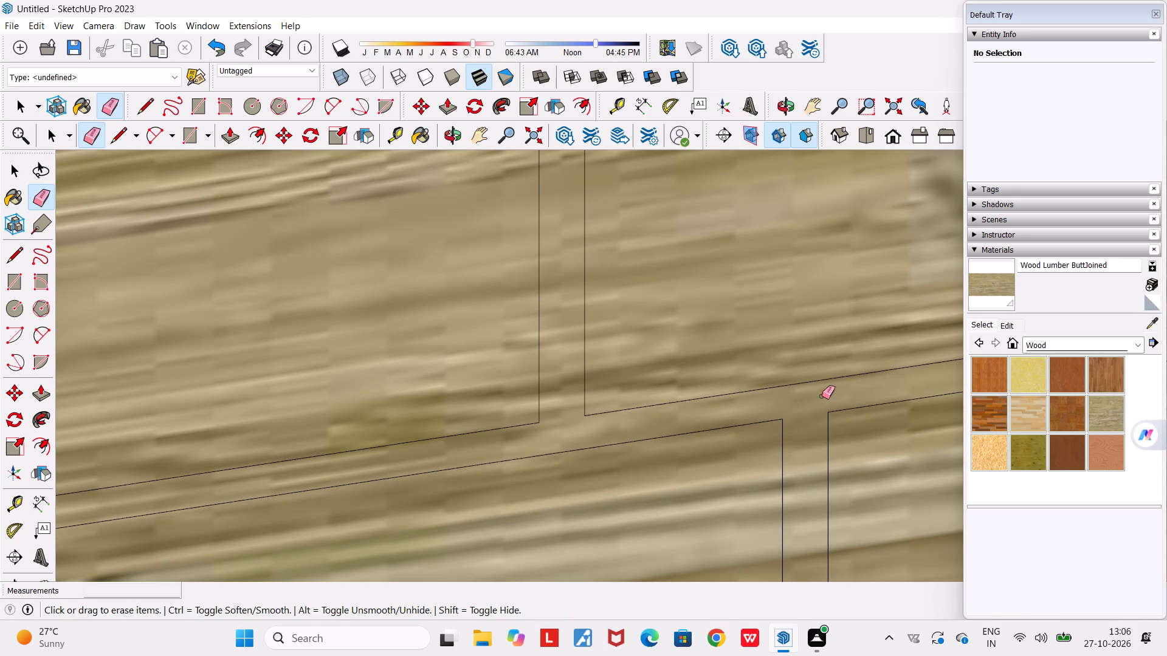
pyautogui.scroll(-20, 822, 396)
pyautogui.scroll(-10, 822, 396)
# Erase the remaining middle lines around the second and third upper doors and between the second and third lower doors.
pyautogui.scroll(5, 936, 365)
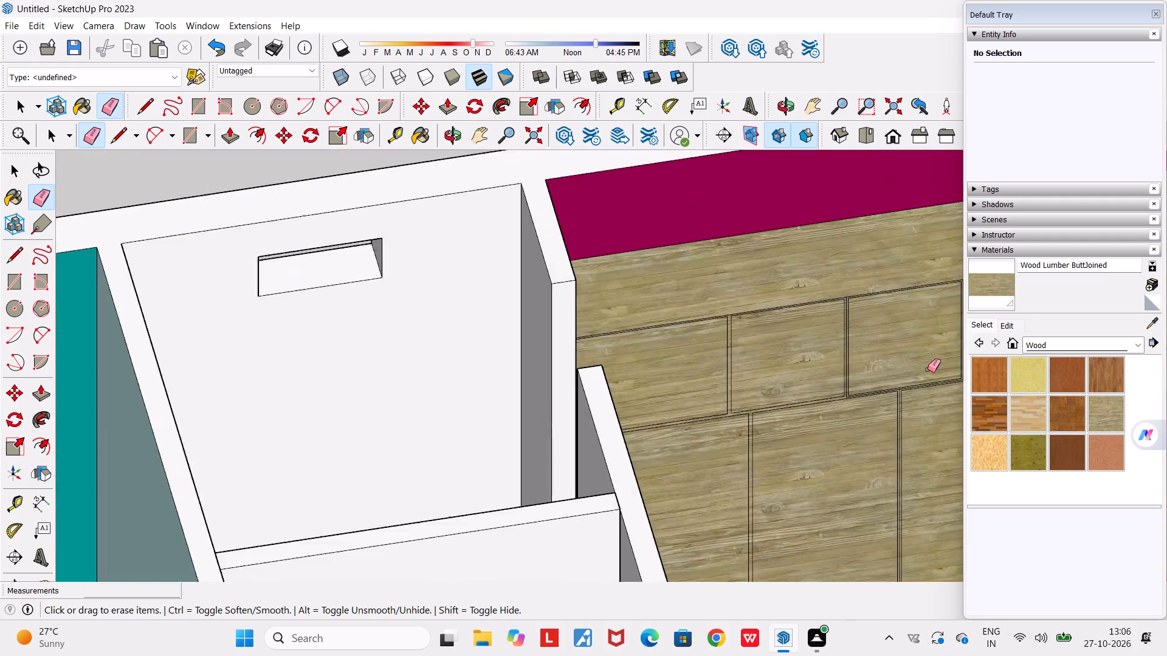
pyautogui.scroll(1, 928, 369)
pyautogui.scroll(10, 878, 391)
pyautogui.scroll(16, 774, 425)
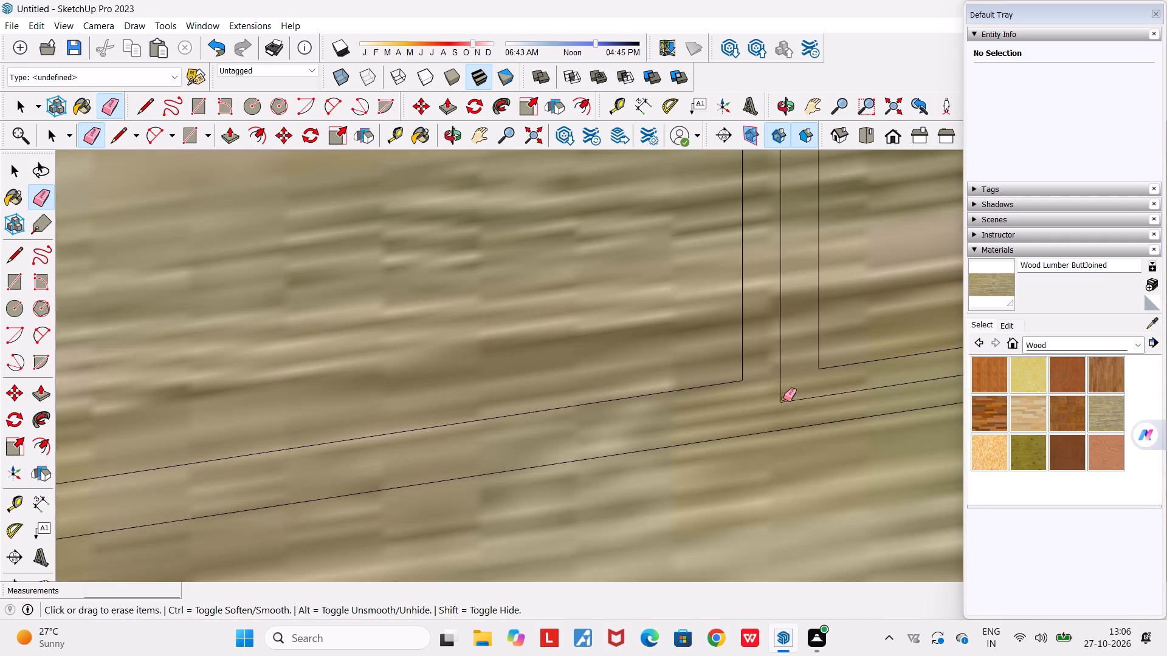
pyautogui.moveTo(796, 401); pyautogui.dragTo(777, 375)
pyautogui.scroll(-20, 777, 374)
pyautogui.scroll(-5, 777, 374)
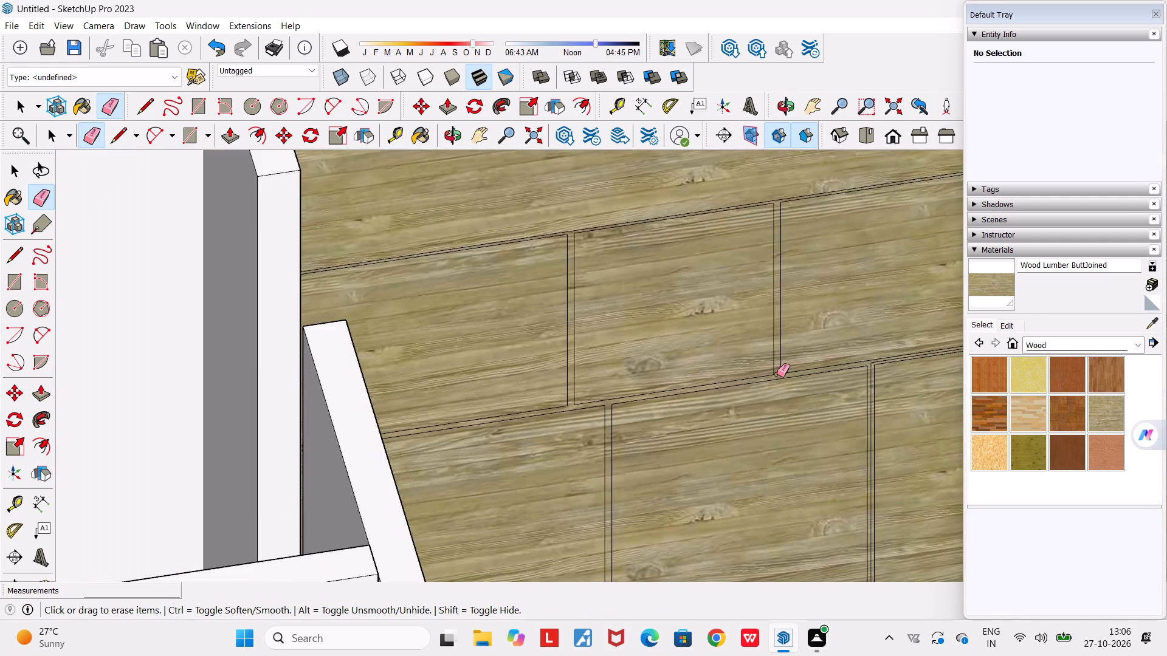
pyautogui.scroll(-6, 777, 374)
pyautogui.scroll(4, 962, 374)
pyautogui.scroll(12, 849, 326)
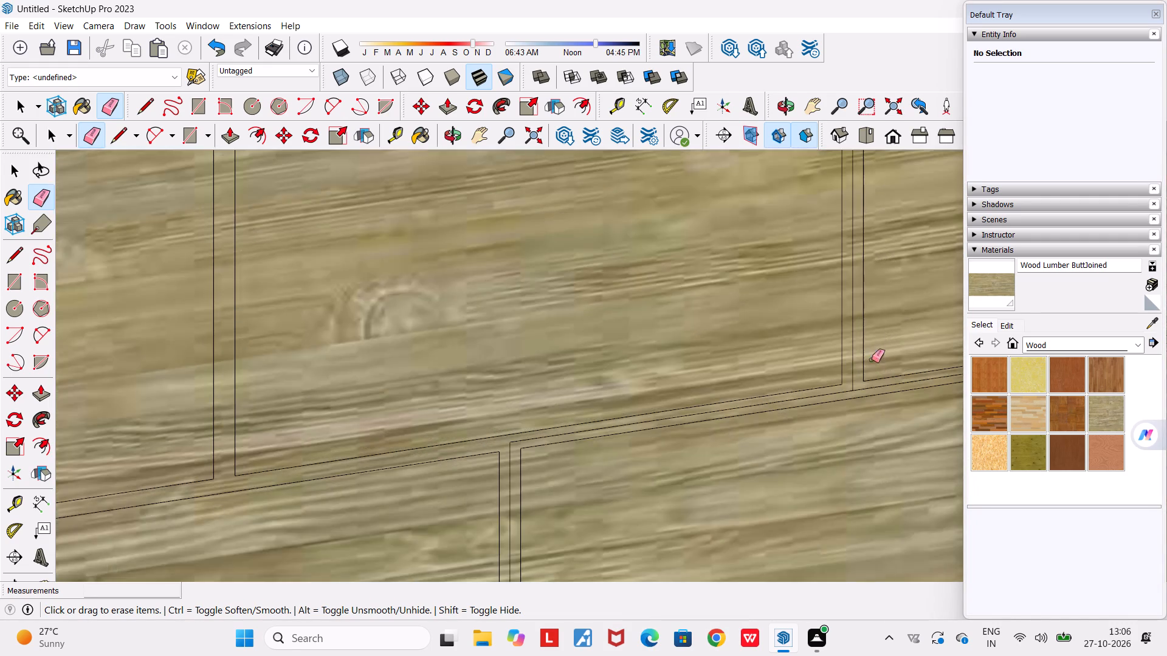
pyautogui.scroll(6, 866, 368)
pyautogui.moveTo(842, 411); pyautogui.dragTo(845, 397)
pyautogui.scroll(-12, 850, 401)
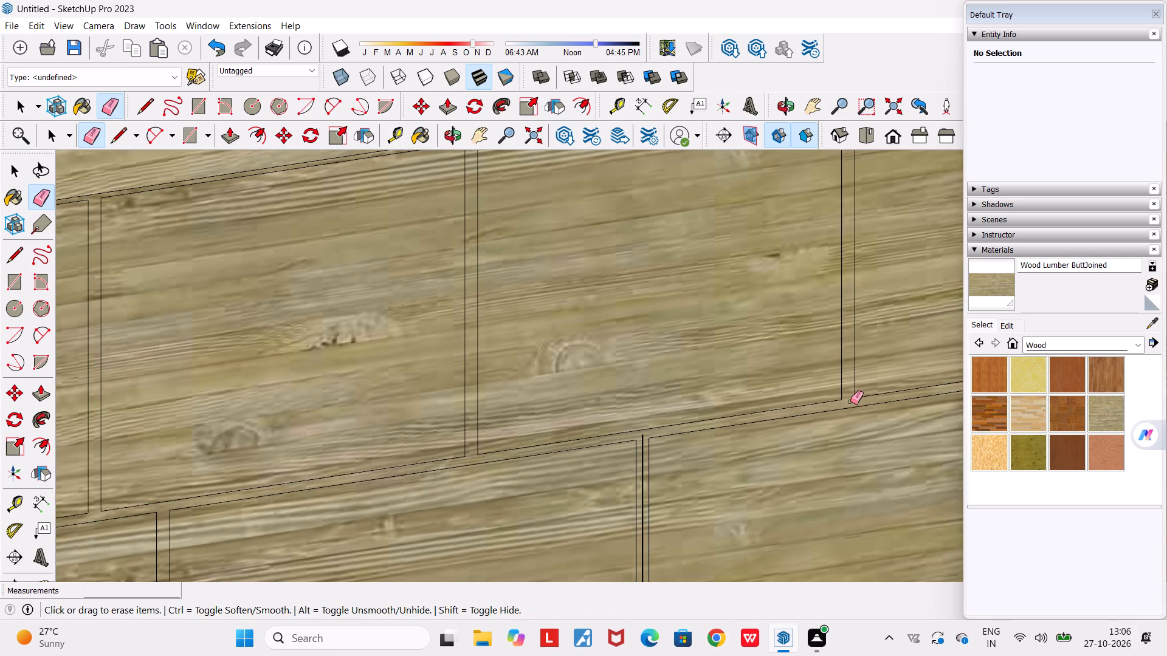
pyautogui.scroll(11, 638, 460)
pyautogui.click(647, 463)
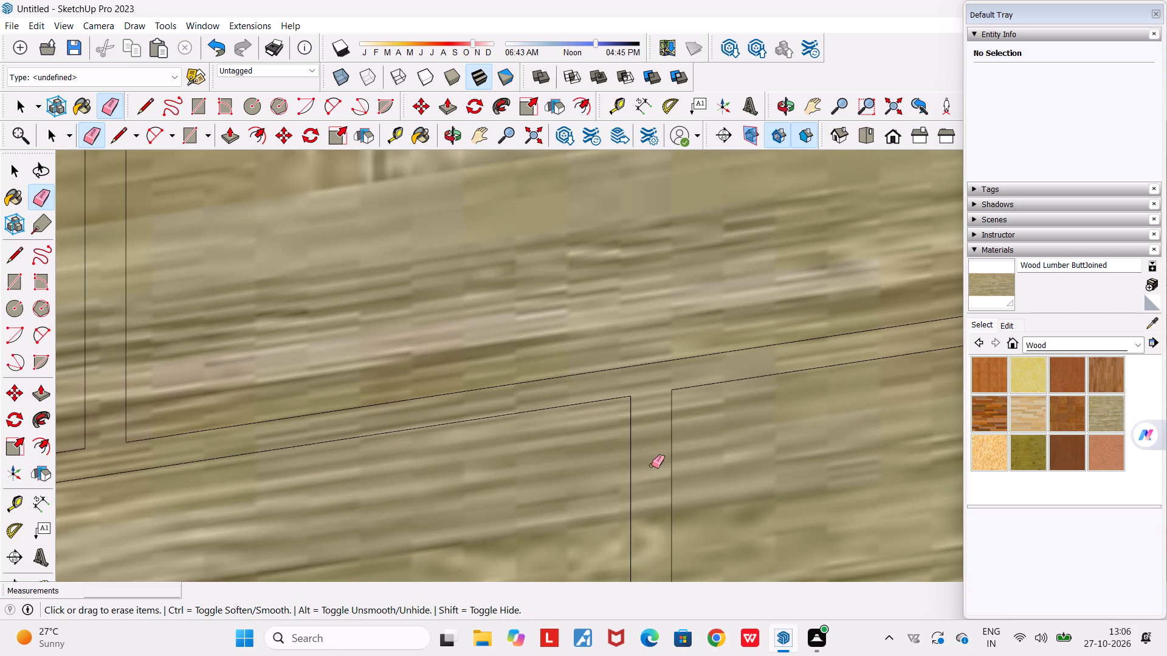
pyautogui.scroll(-20, 652, 465)
pyautogui.scroll(-10, 652, 465)
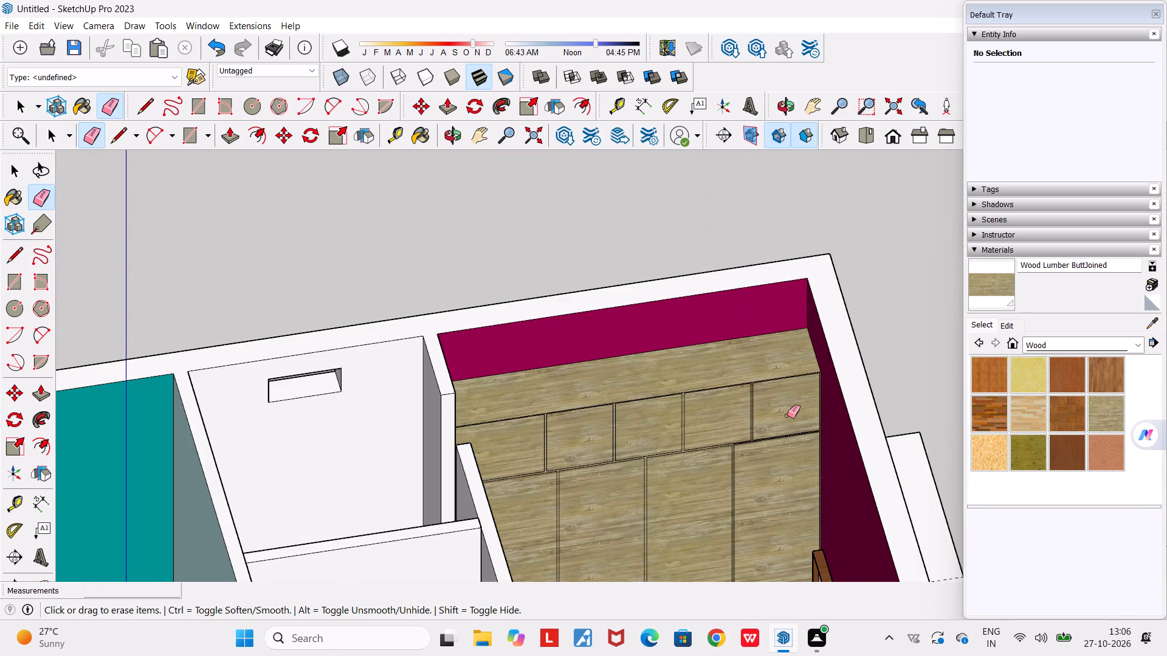
# Erase the middle lines between the last two upper doors, along the row joint there, and between the last two lower doors.
pyautogui.scroll(13, 785, 417)
pyautogui.scroll(16, 711, 487)
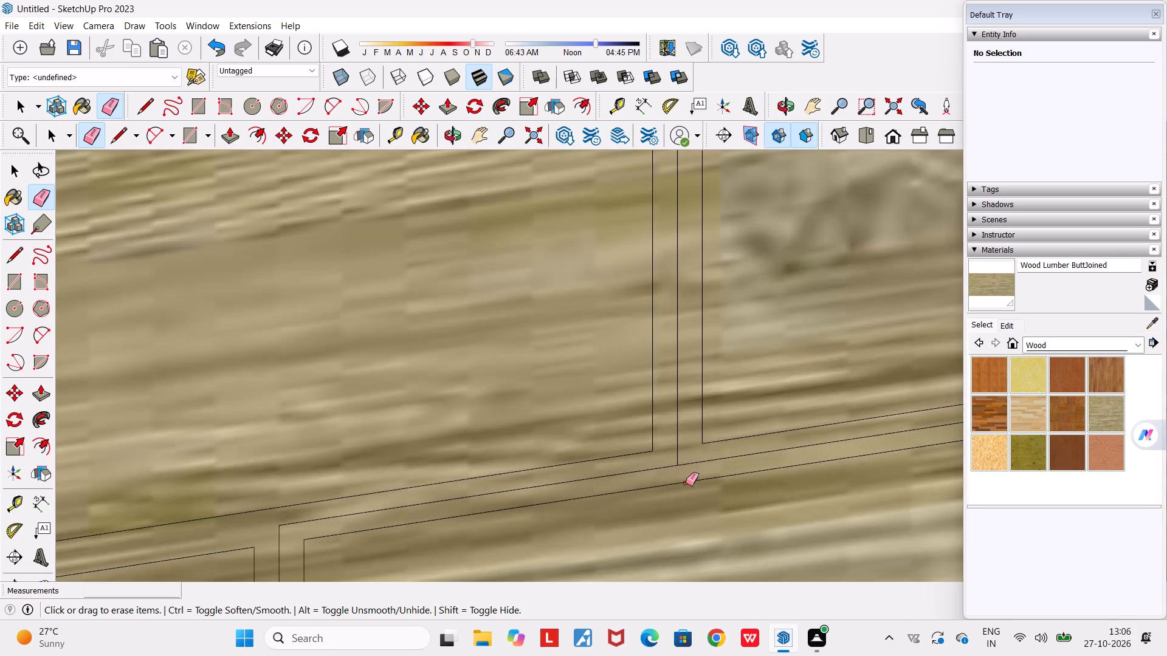
pyautogui.moveTo(683, 470); pyautogui.dragTo(665, 470)
pyautogui.scroll(-10, 665, 470)
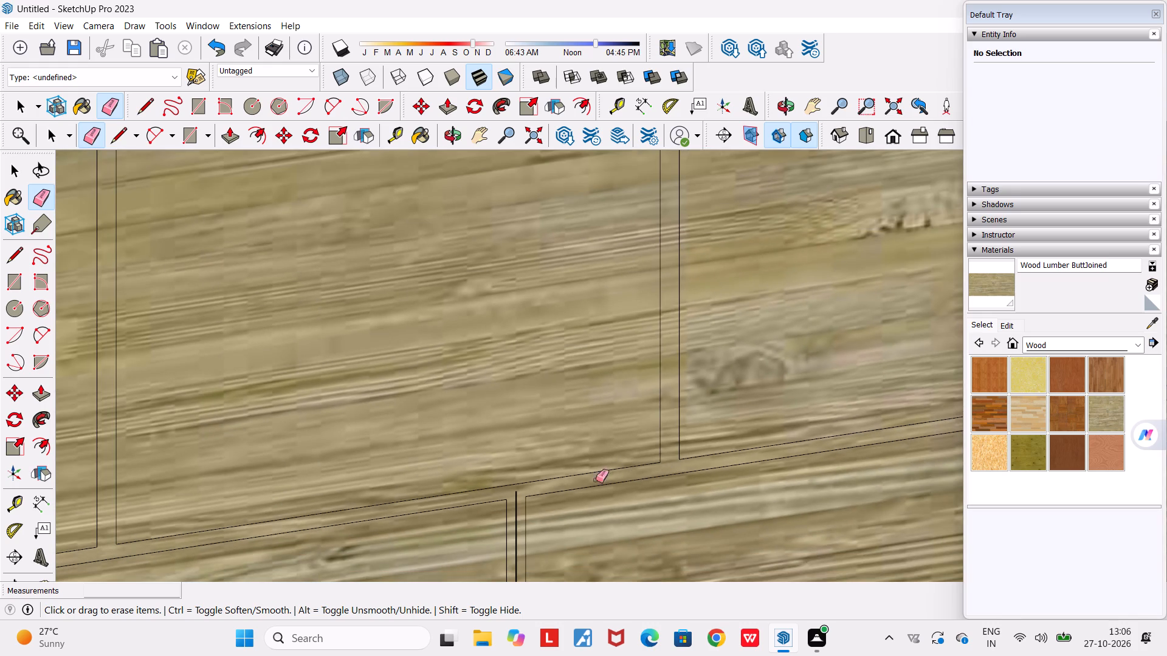
pyautogui.scroll(5, 515, 525)
pyautogui.click(520, 527)
pyautogui.scroll(-12, 516, 526)
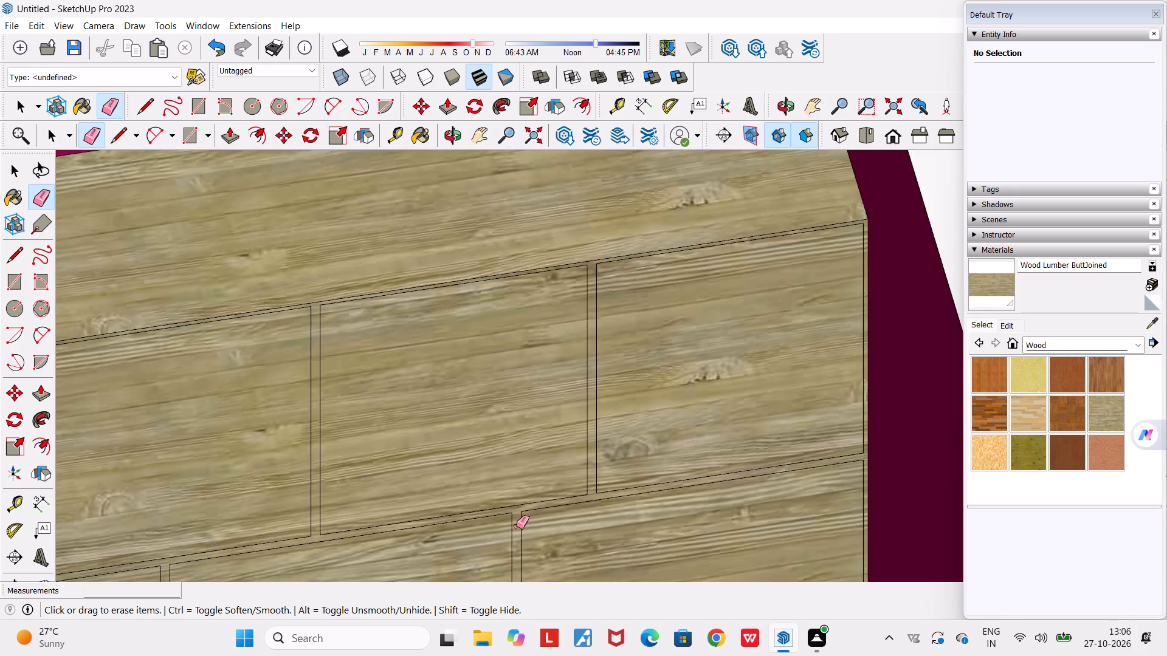
# Examine the gaps between the wardrobe doors from the top edge down to the floor.
pyautogui.scroll(-12, 516, 526)
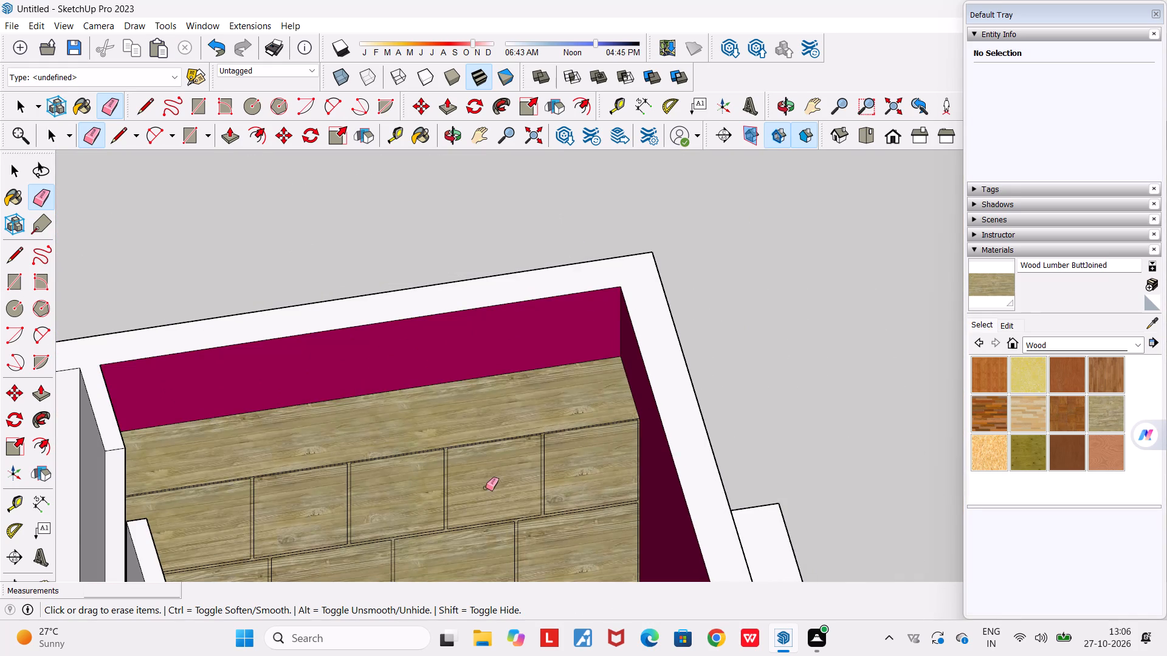
pyautogui.scroll(4, 483, 486)
pyautogui.scroll(9, 452, 443)
pyautogui.scroll(-15, 450, 439)
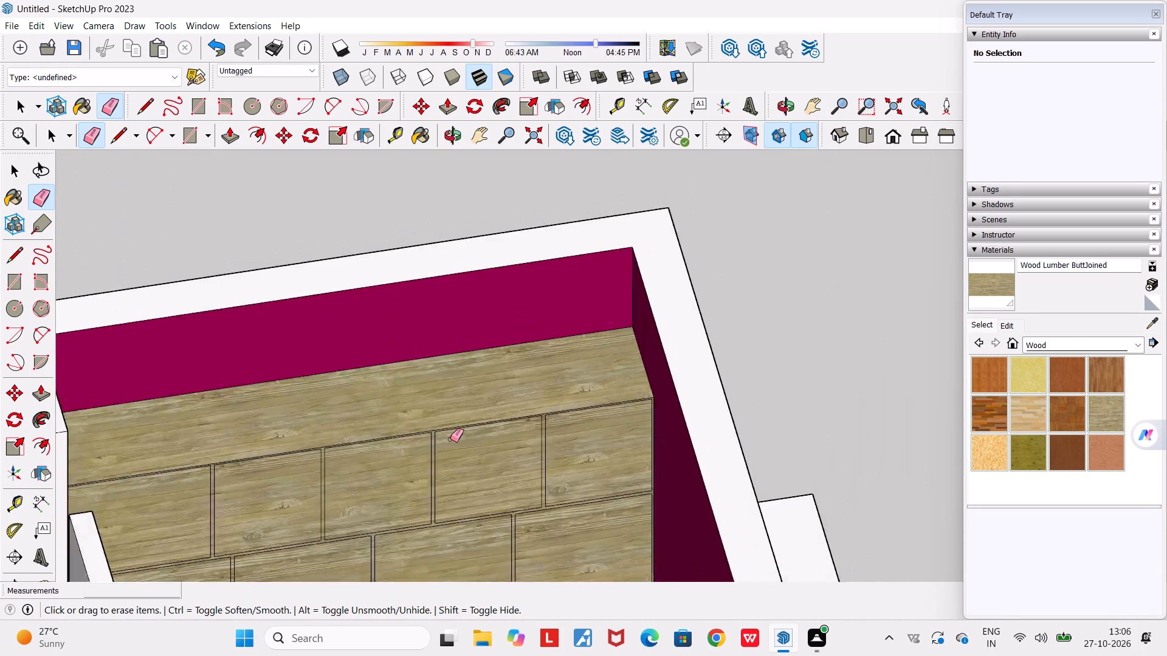
pyautogui.scroll(-8, 450, 439)
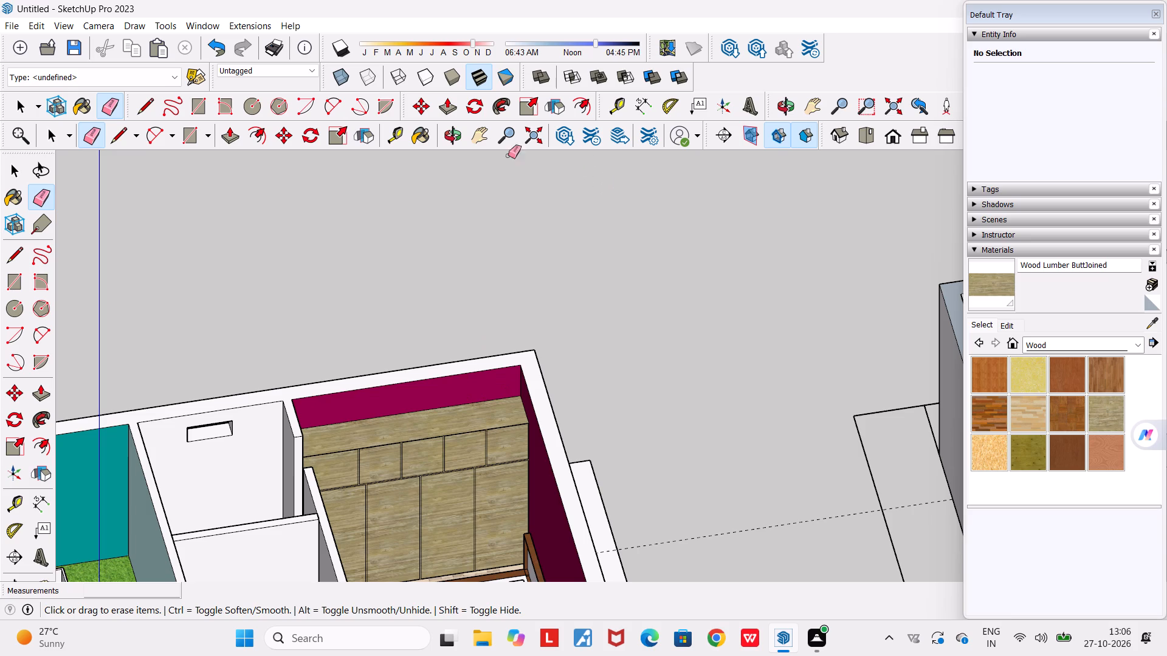
pyautogui.click(484, 135)
pyautogui.moveTo(425, 287); pyautogui.dragTo(584, 81)
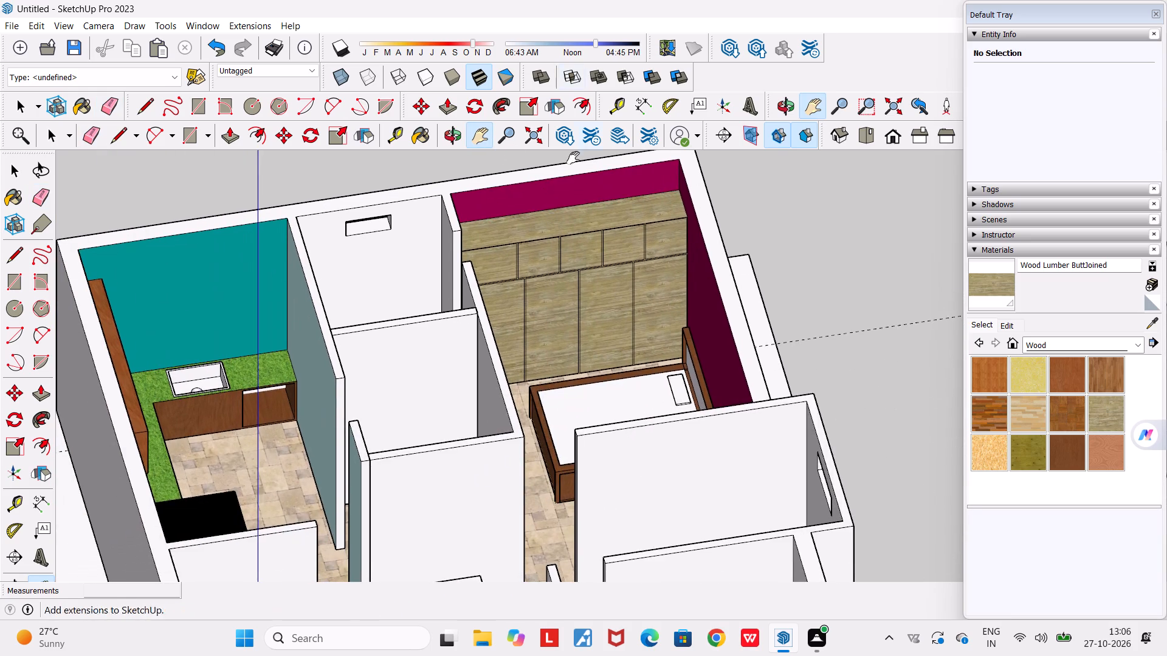
pyautogui.scroll(13, 517, 397)
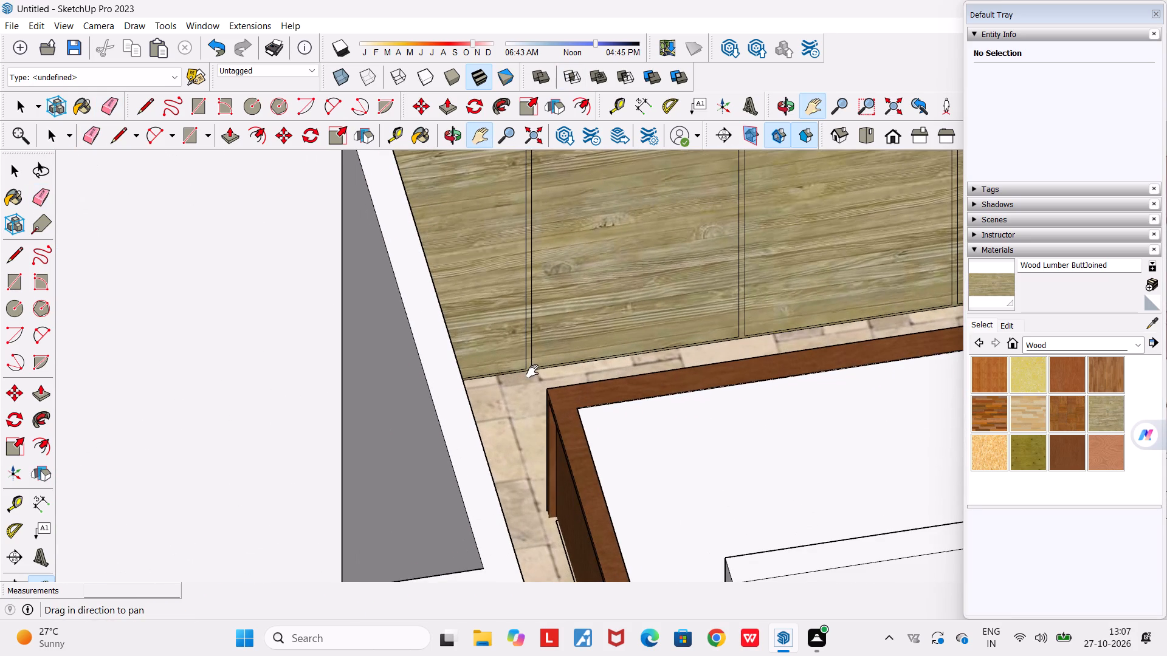
pyautogui.scroll(-5, 532, 371)
pyautogui.moveTo(532, 371); pyautogui.dragTo(579, 385, button='middle')
pyautogui.scroll(-5, 579, 385)
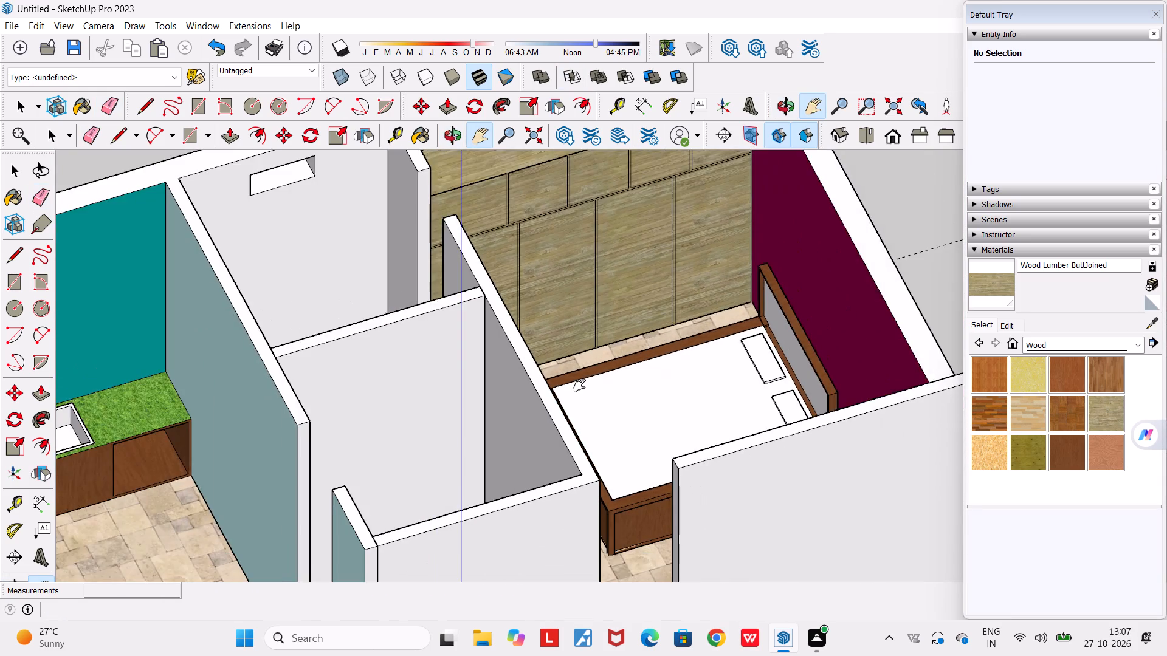
pyautogui.scroll(-3, 579, 385)
pyautogui.scroll(14, 531, 268)
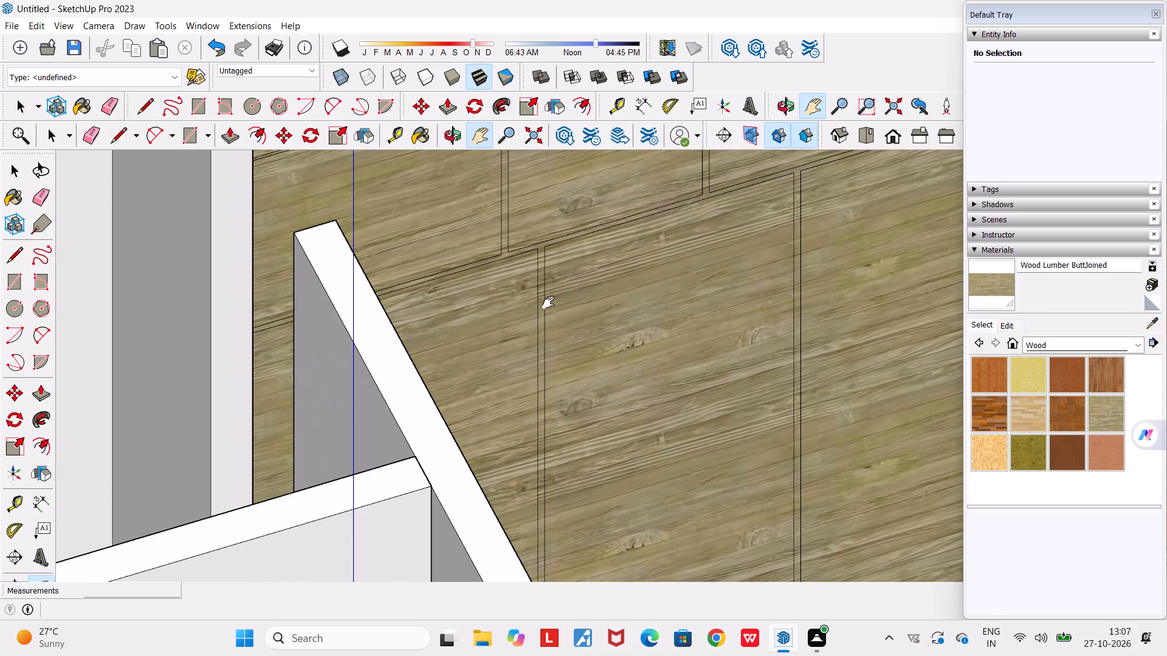
# Paint the connected gap face around the wardrobe doors white with Color M00 from the Colors collection.
pyautogui.click(1043, 340)
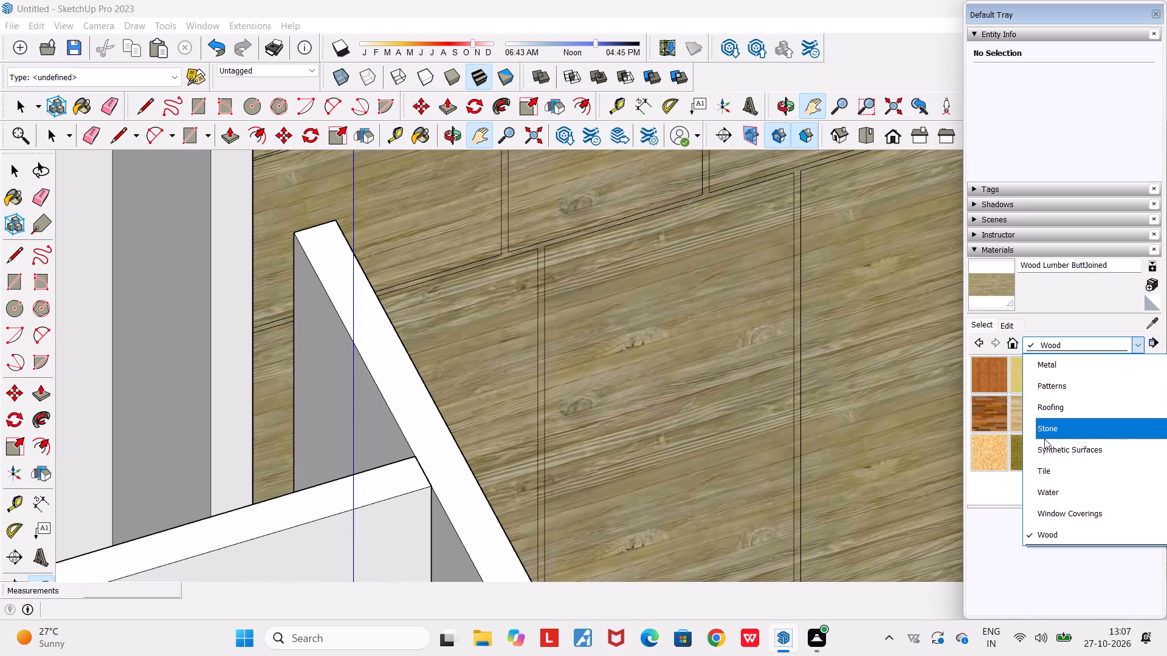
pyautogui.scroll(4, 1048, 455)
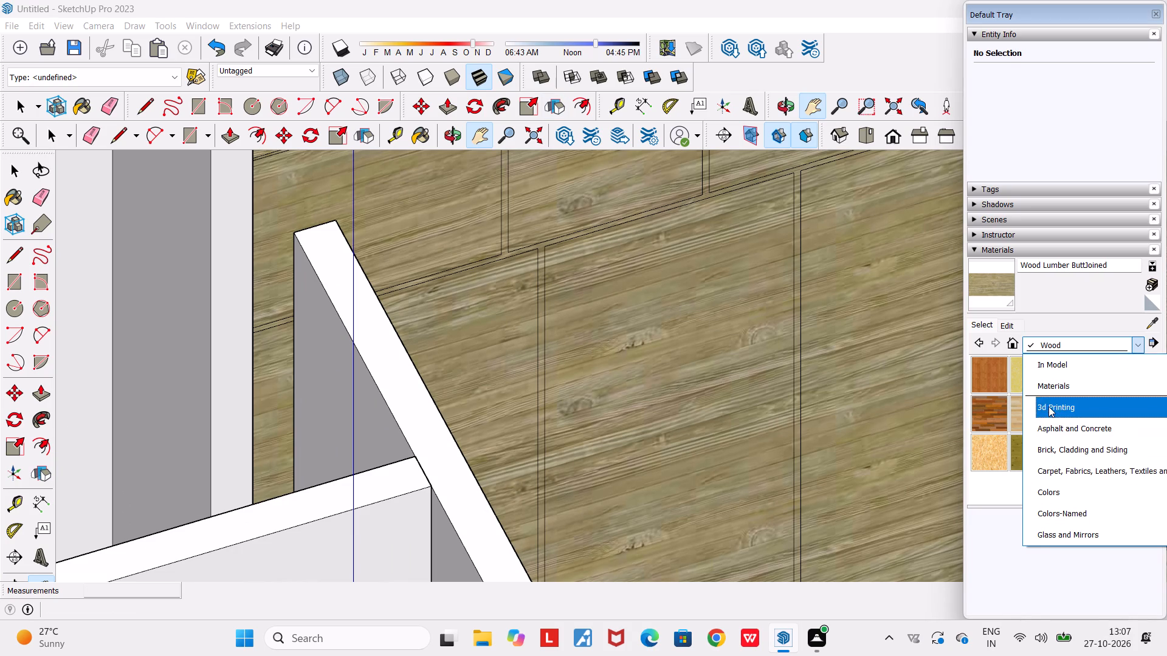
pyautogui.click(1048, 406)
pyautogui.click(1074, 343)
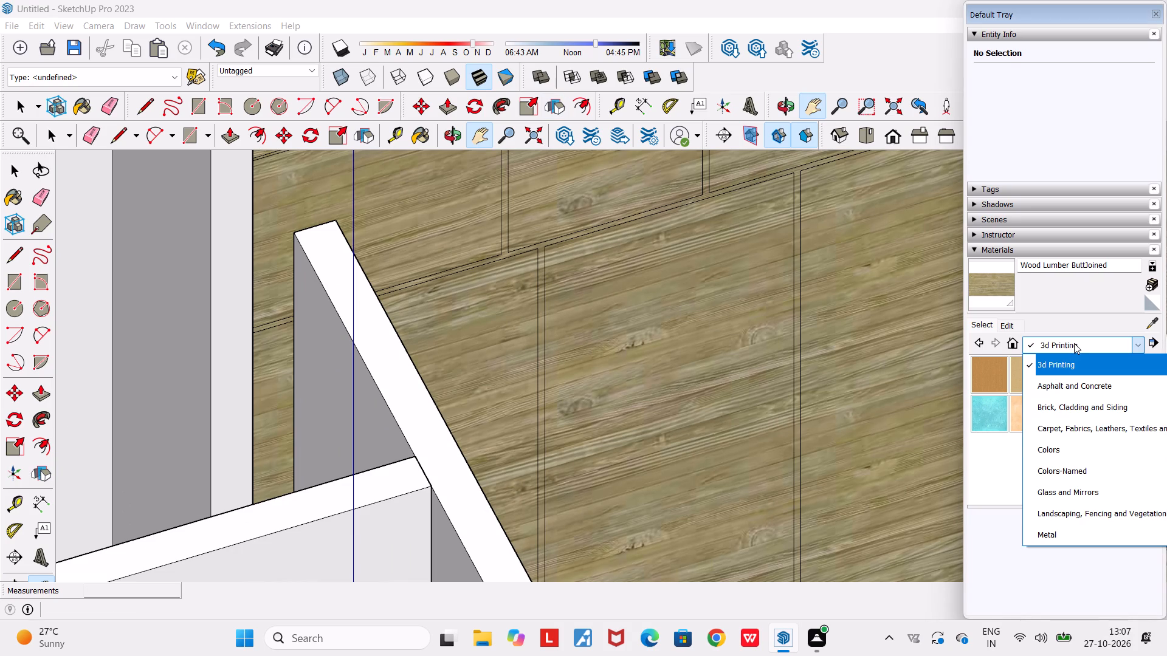
pyautogui.click(1052, 456)
pyautogui.scroll(16, 1042, 471)
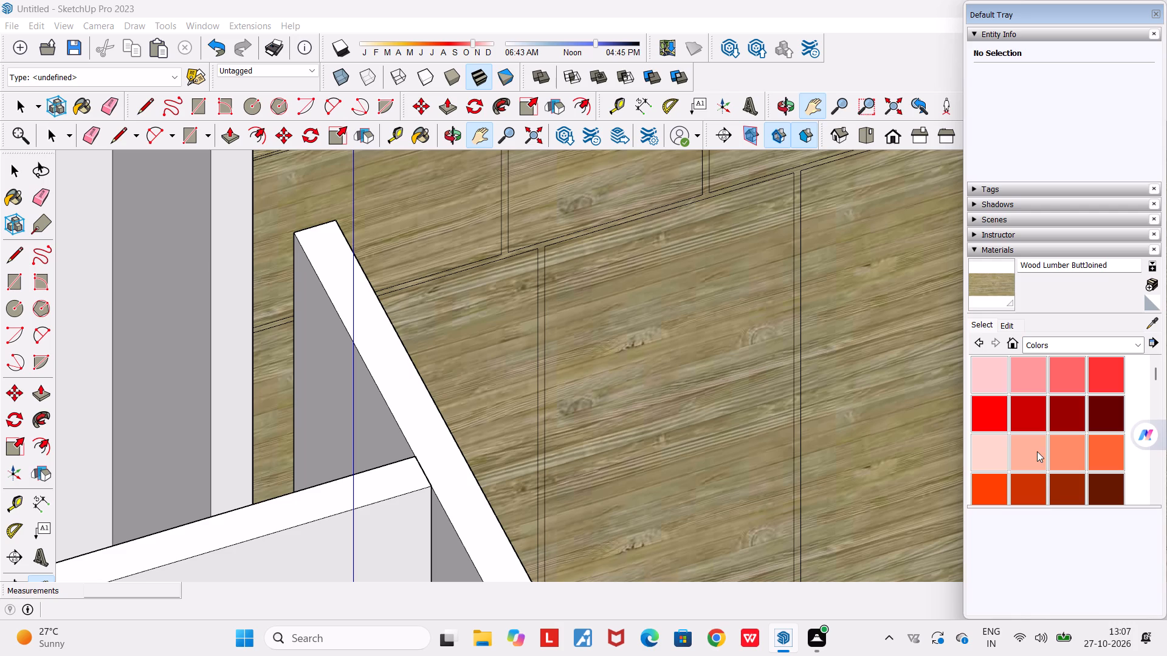
pyautogui.scroll(3, 1037, 451)
pyautogui.scroll(-18, 1036, 419)
pyautogui.scroll(2, 1036, 419)
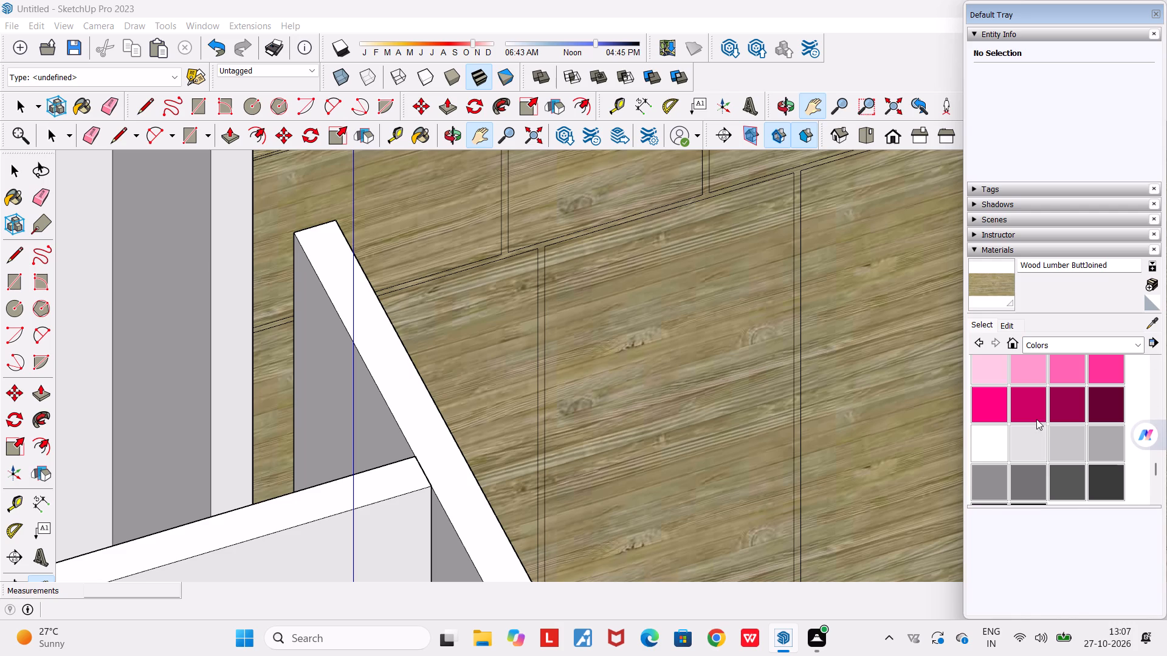
pyautogui.click(1000, 440)
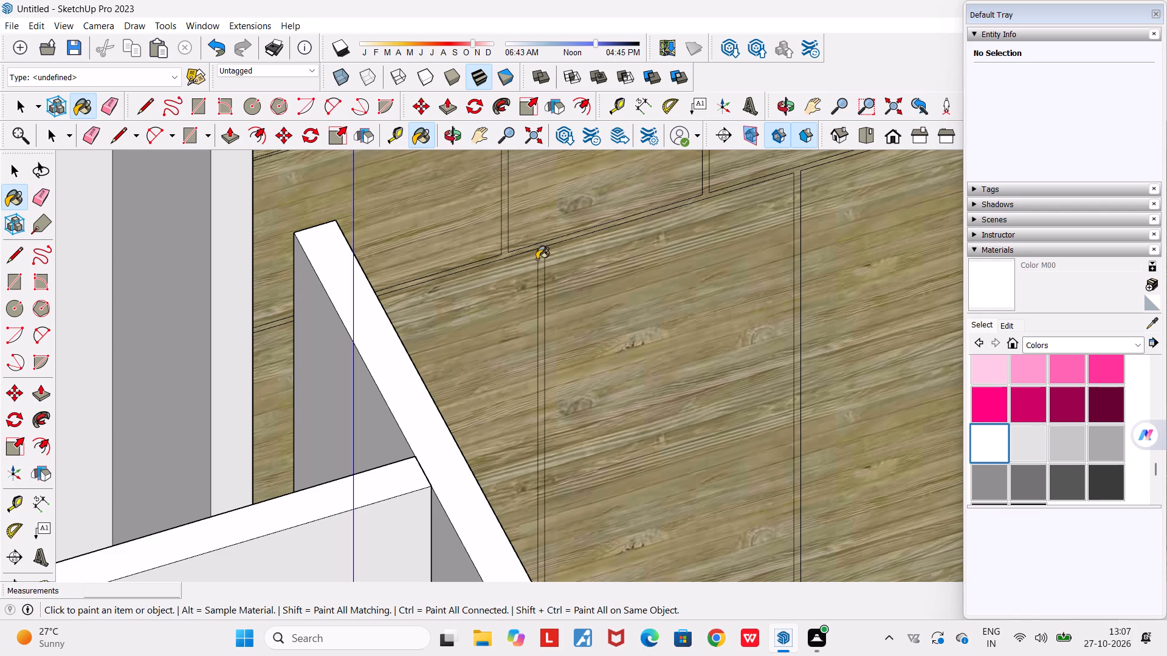
pyautogui.scroll(15, 537, 251)
pyautogui.click(546, 237)
pyautogui.scroll(-20, 546, 237)
pyautogui.press('space')
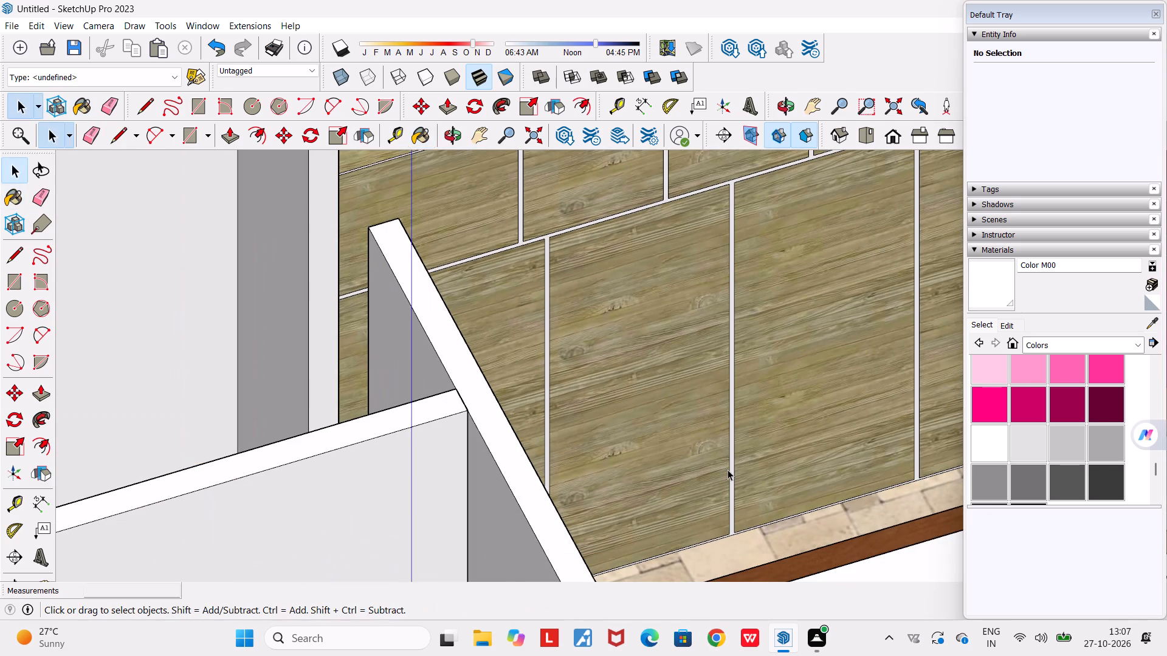
# Push/Pull the connected white gap face around the wardrobe doors by about 7 mm.
pyautogui.scroll(-6, 726, 468)
pyautogui.scroll(6, 630, 242)
pyautogui.scroll(5, 598, 312)
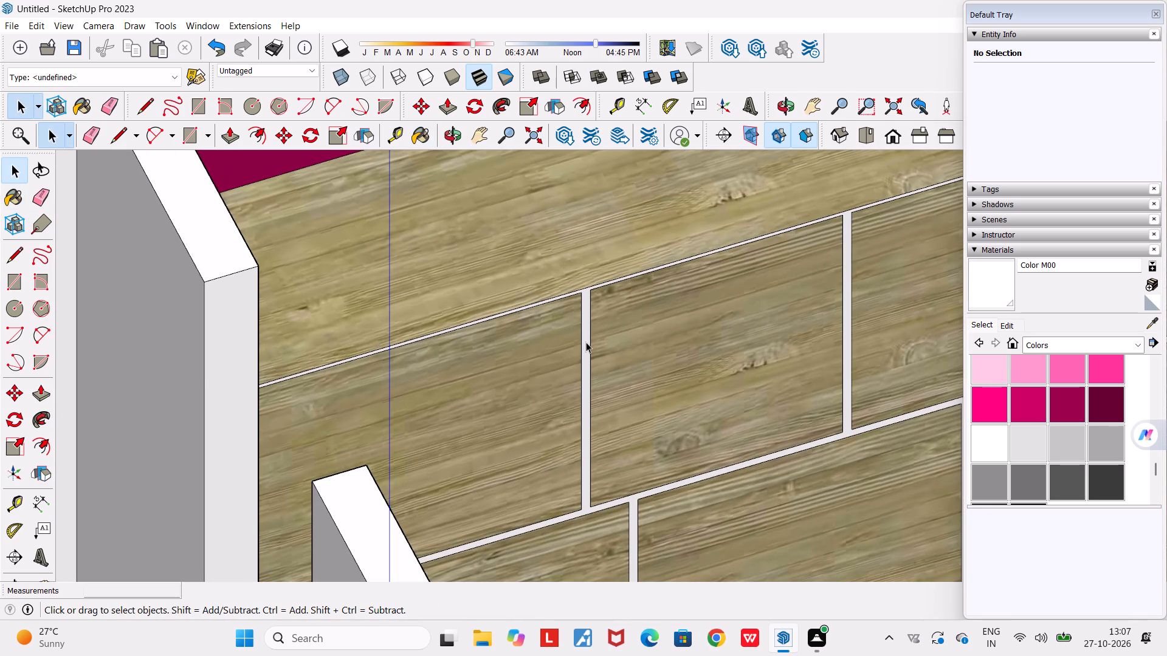
pyautogui.press('p')
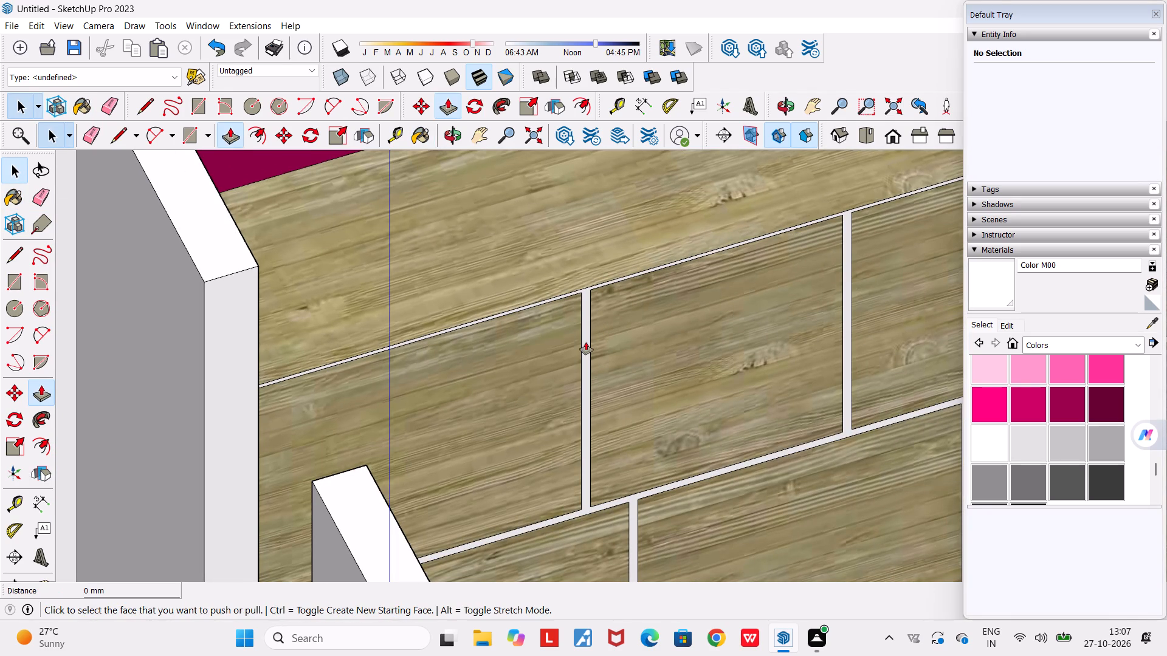
pyautogui.scroll(4, 586, 342)
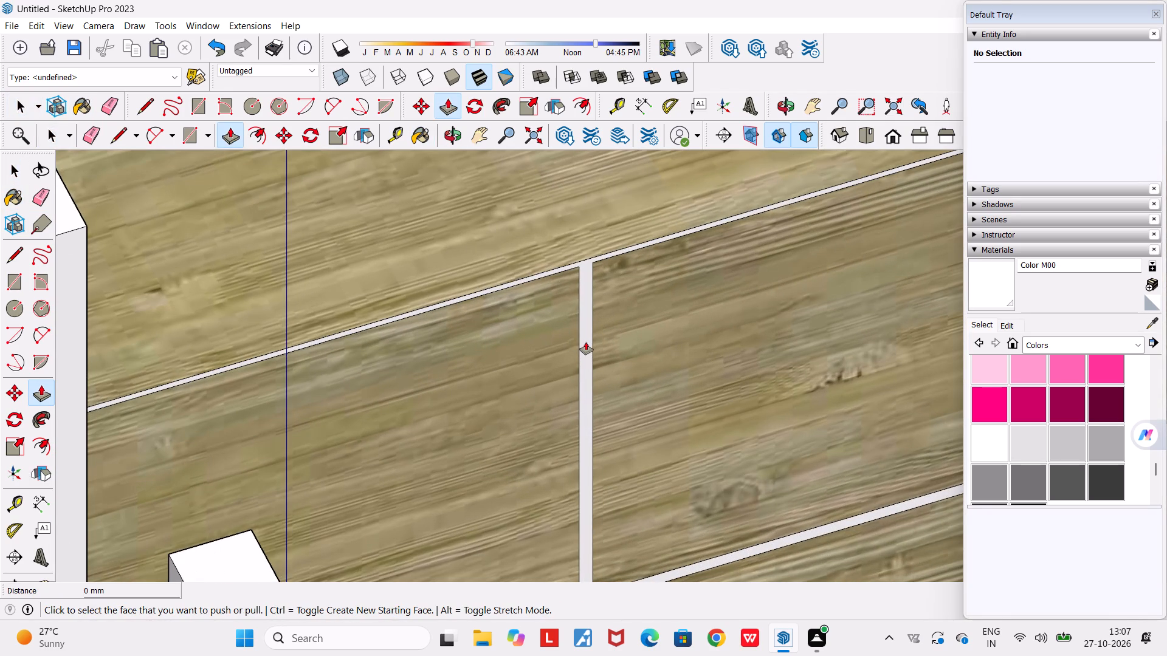
pyautogui.click(593, 347)
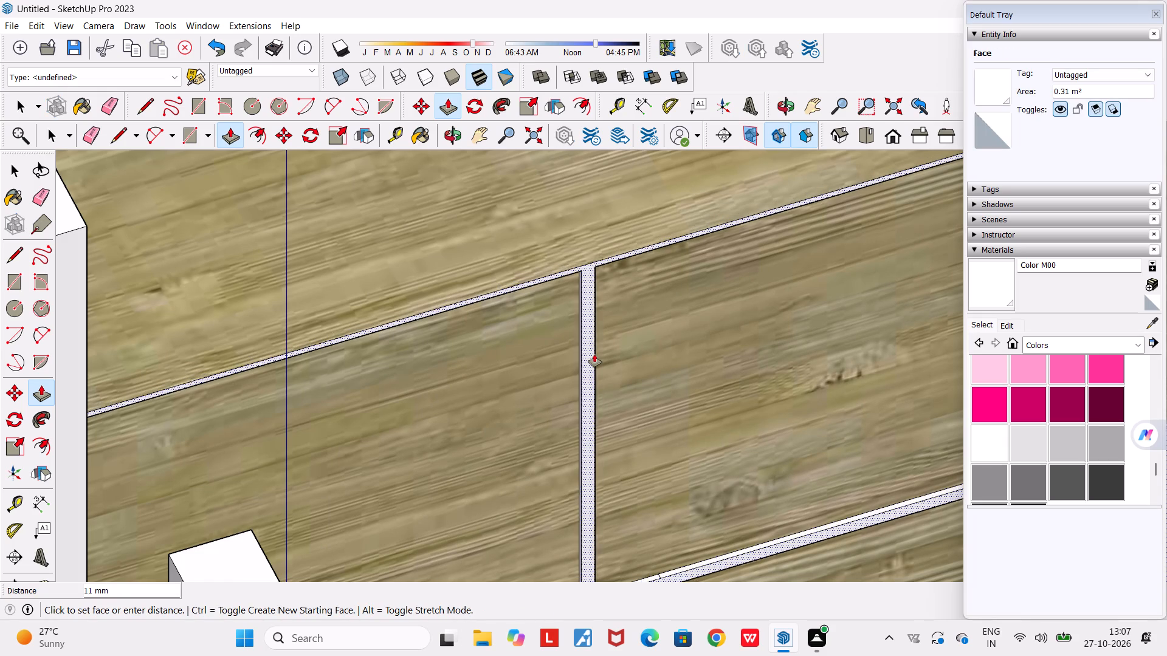
pyautogui.scroll(-8, 594, 354)
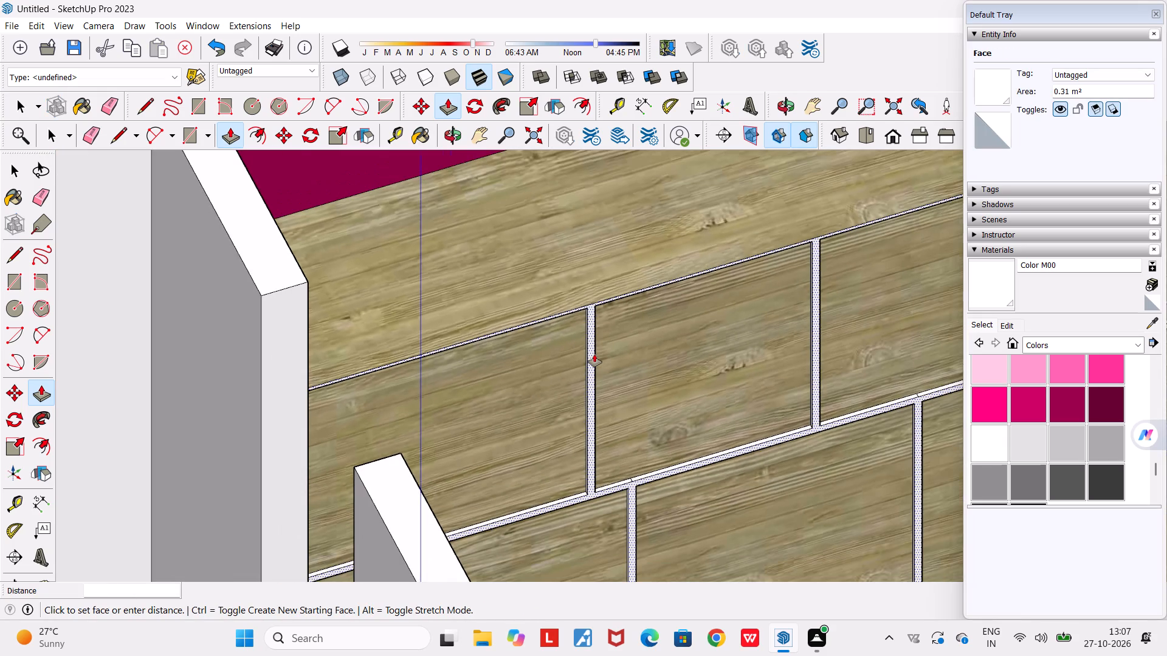
pyautogui.scroll(-7, 594, 354)
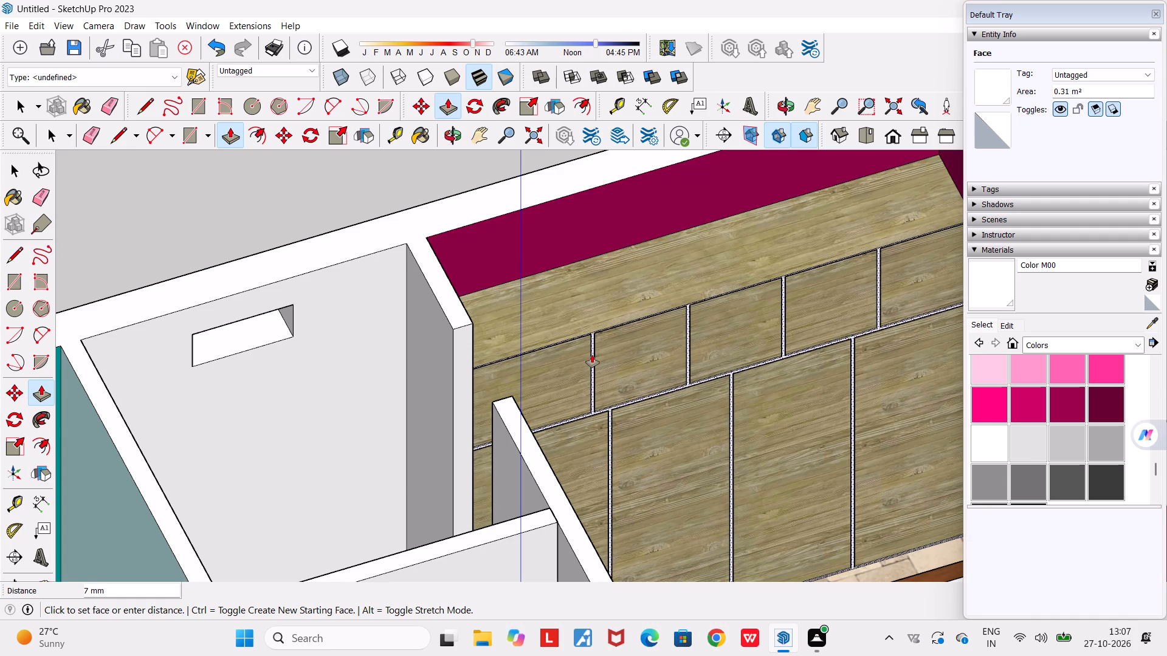
pyautogui.click(592, 355)
# Examine the wardrobe front and the gap strips between its doors from several angles, down to the floor edge.
pyautogui.moveTo(579, 346); pyautogui.dragTo(782, 297, button='middle')
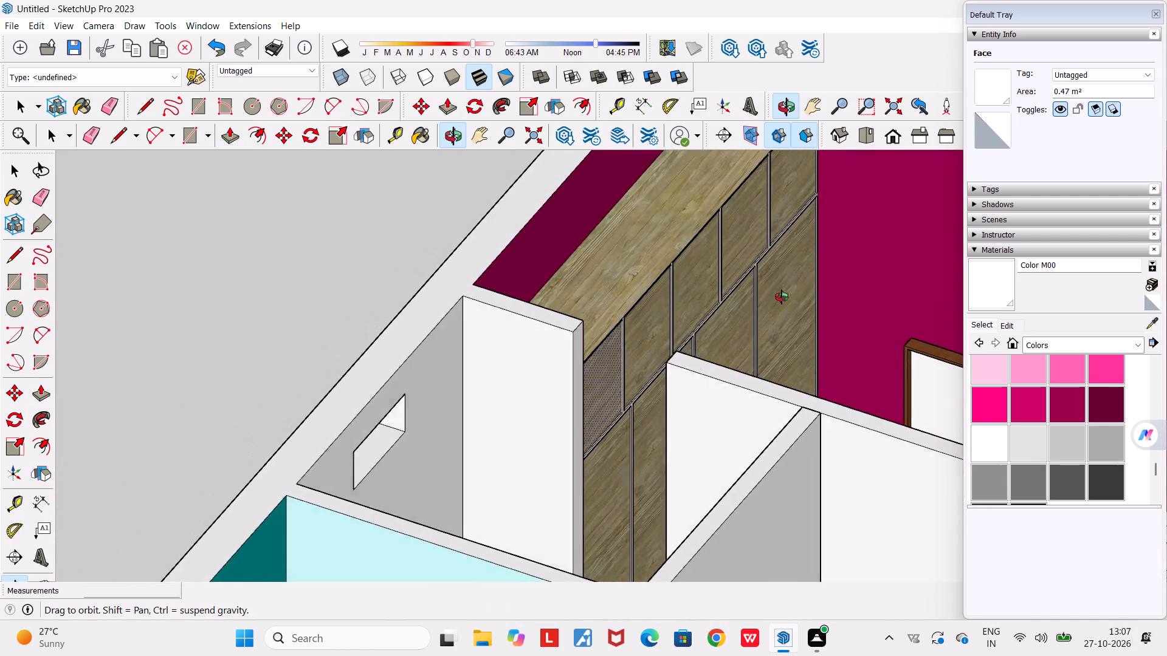
pyautogui.moveTo(782, 297); pyautogui.dragTo(421, 296, button='middle')
pyautogui.scroll(-3, 421, 296)
pyautogui.scroll(-3, 604, 436)
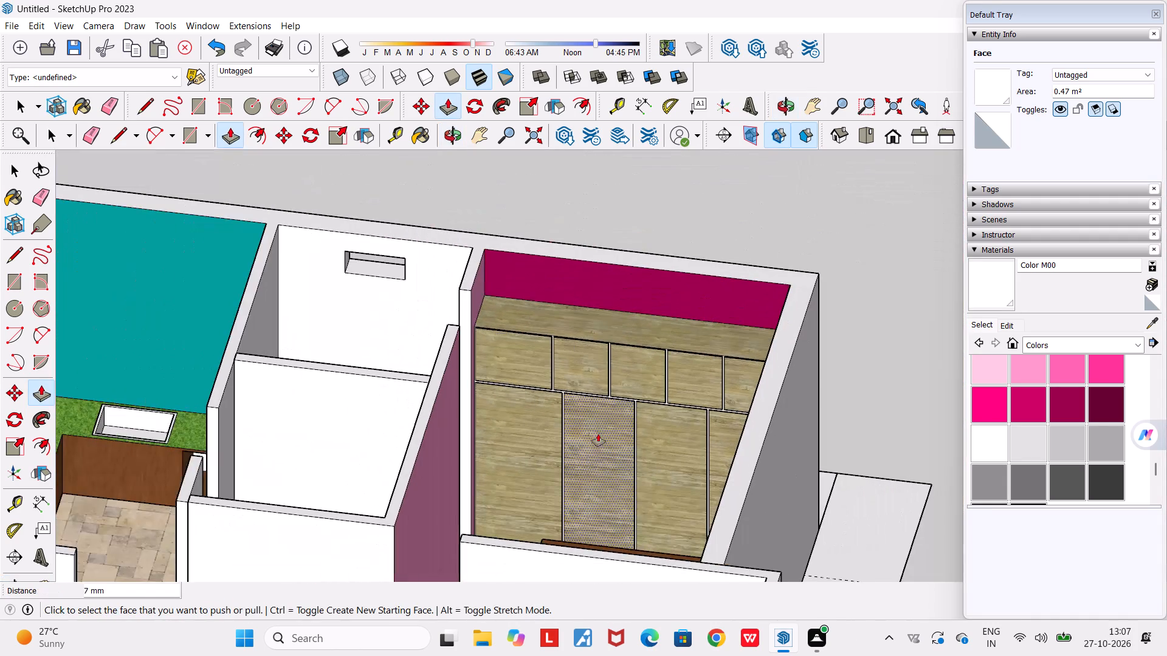
pyautogui.moveTo(595, 440); pyautogui.dragTo(686, 411, button='middle')
pyautogui.scroll(-4, 686, 411)
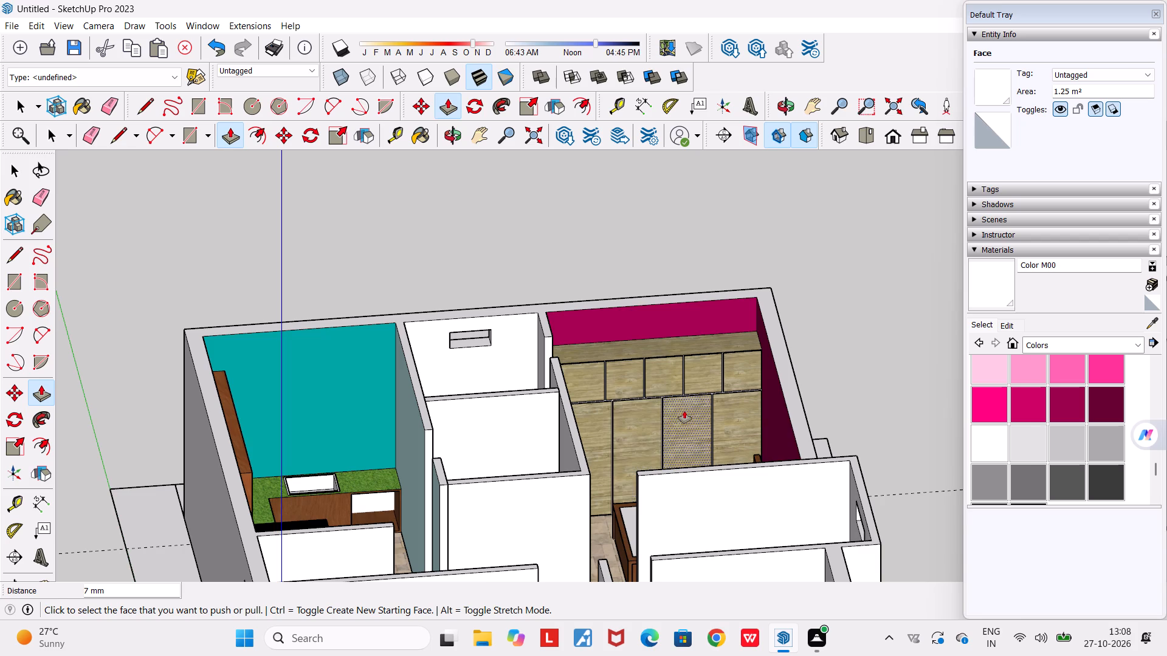
pyautogui.press('space')
pyautogui.scroll(3, 619, 441)
pyautogui.moveTo(619, 444); pyautogui.dragTo(484, 445, button='middle')
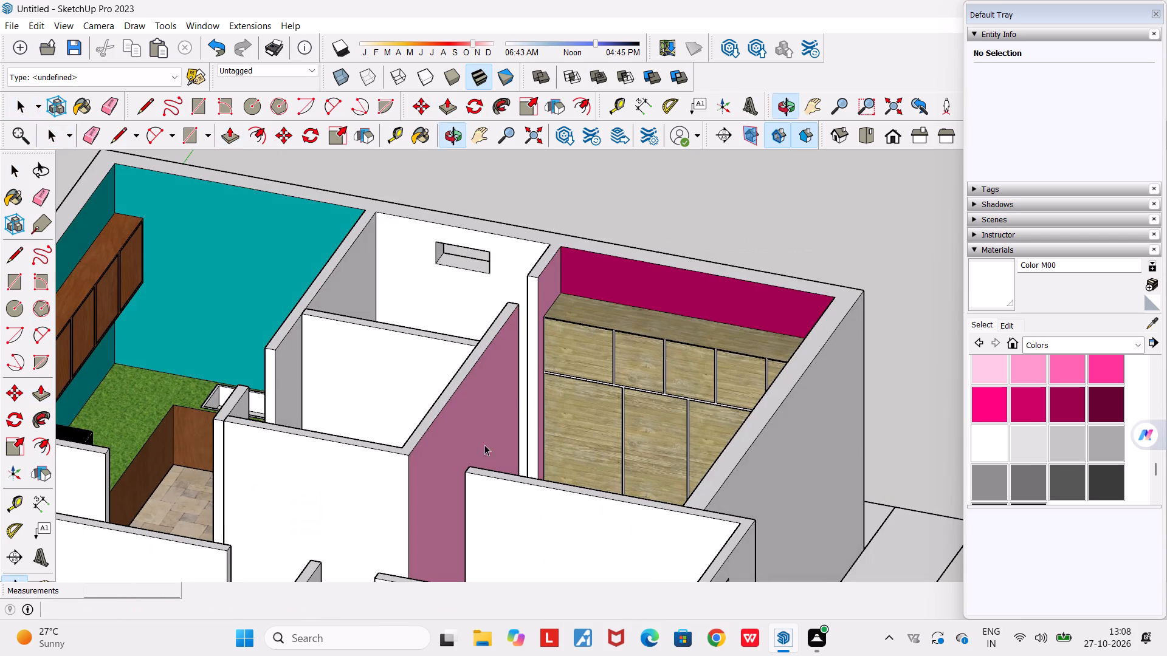
pyautogui.scroll(5, 550, 409)
pyautogui.moveTo(560, 446); pyautogui.dragTo(678, 491, button='middle')
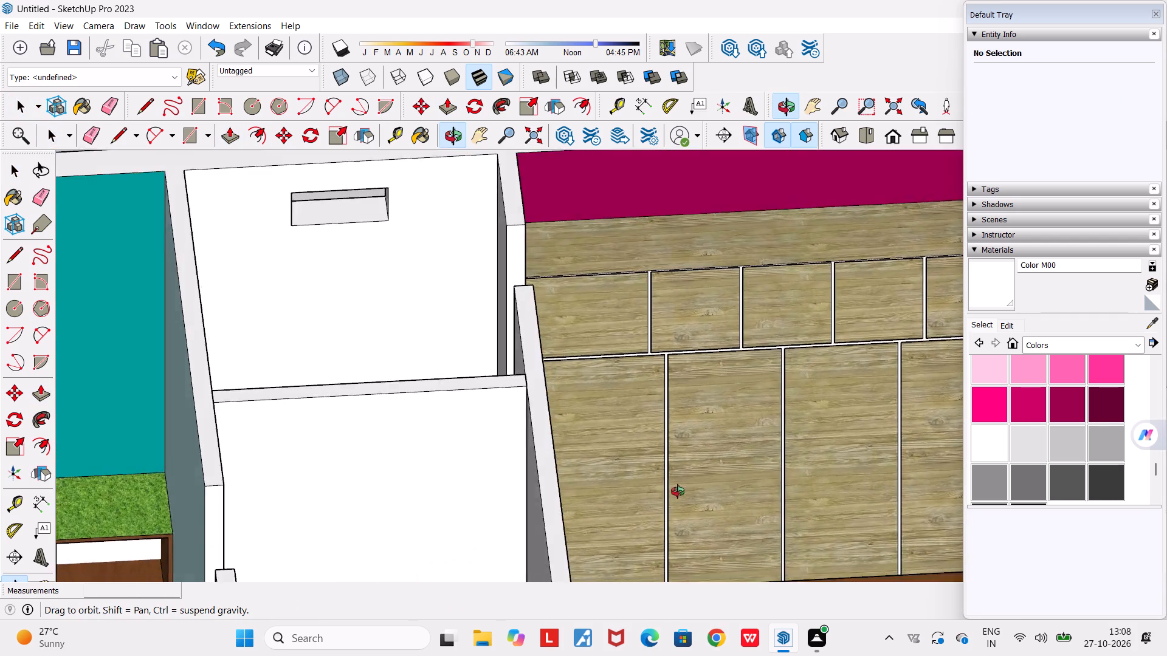
pyautogui.moveTo(678, 491); pyautogui.dragTo(628, 462, button='middle')
pyautogui.scroll(1, 598, 509)
pyautogui.moveTo(599, 510); pyautogui.dragTo(587, 570, button='middle')
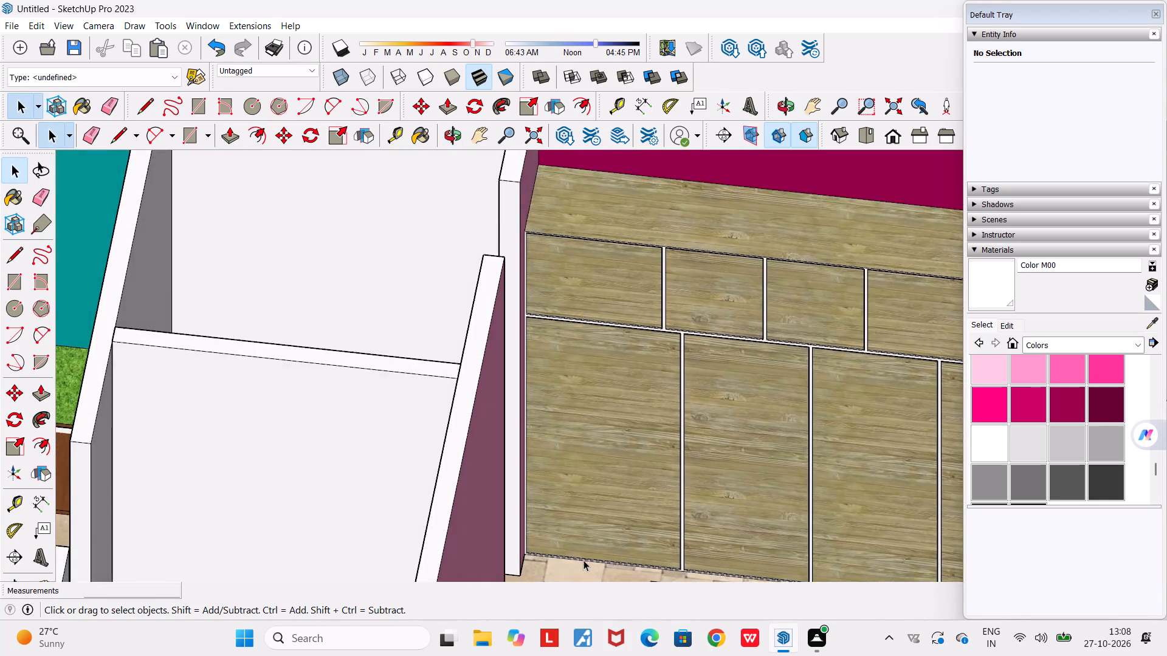
pyautogui.scroll(8, 583, 560)
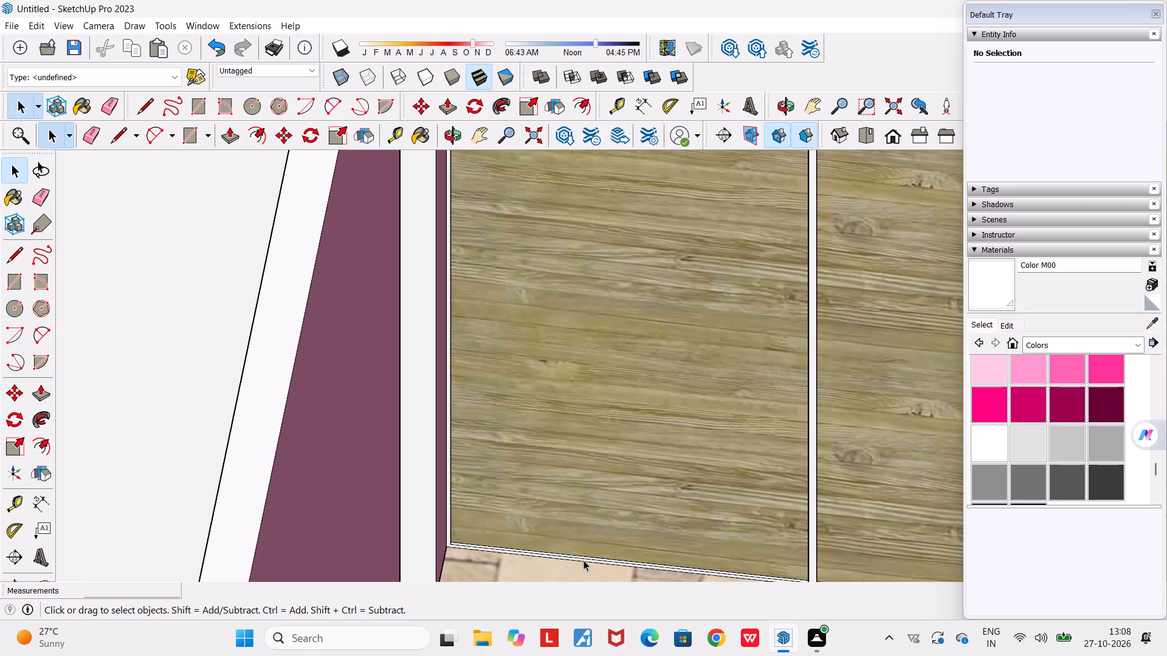
pyautogui.scroll(-10, 583, 560)
pyautogui.scroll(3, 583, 560)
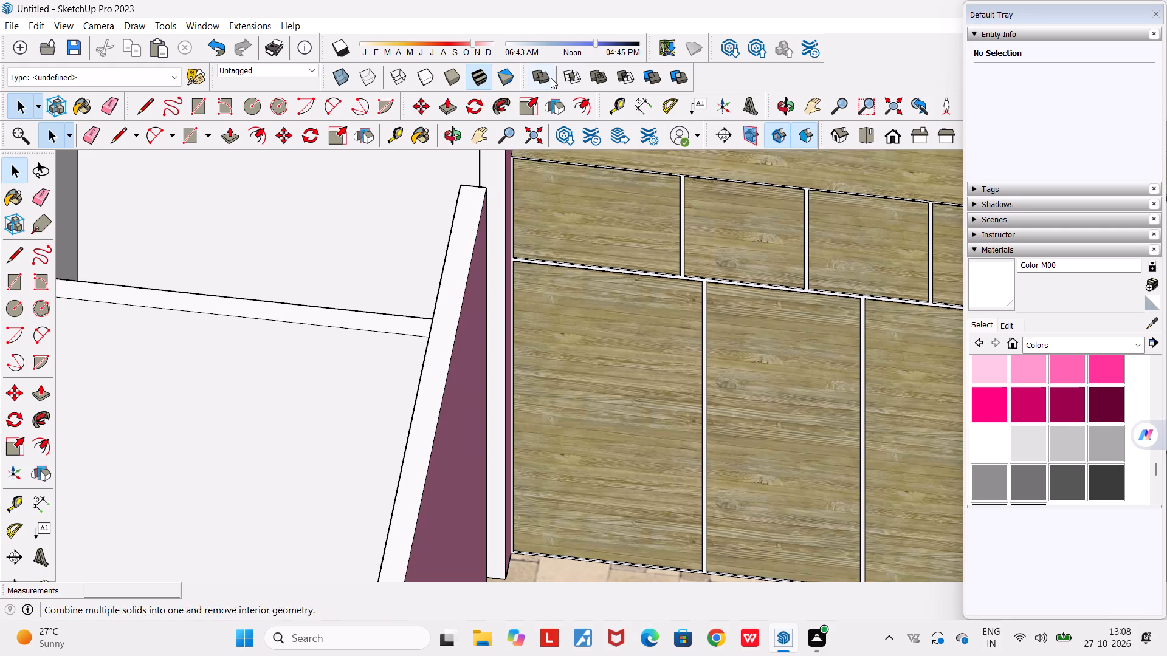
# Place a Tape Measure guide parallel to and below the top edge of the first lower wardrobe door.
pyautogui.click(610, 110)
pyautogui.scroll(14, 604, 289)
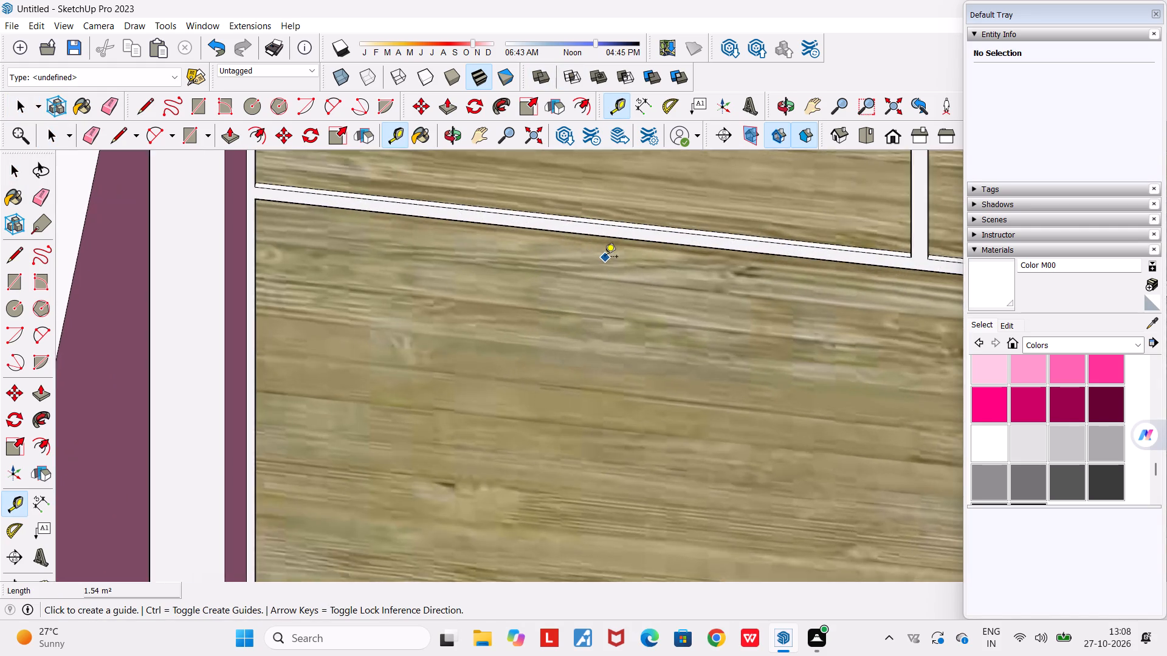
pyautogui.moveTo(610, 253); pyautogui.dragTo(657, 121, button='middle')
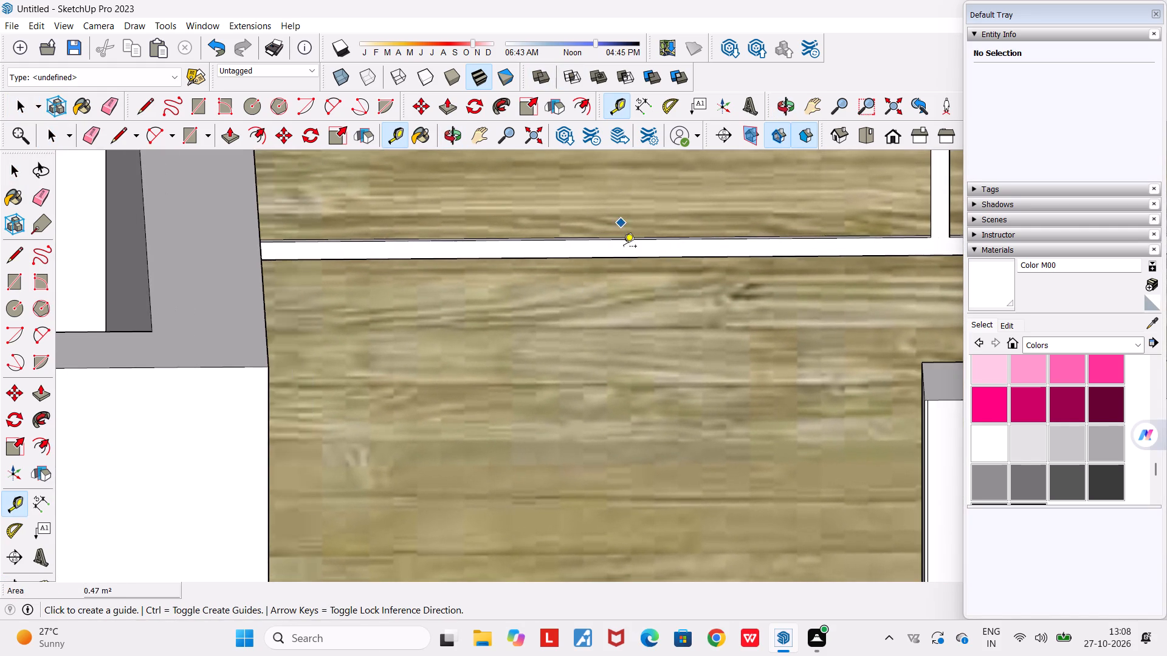
pyautogui.scroll(-5, 624, 281)
pyautogui.moveTo(611, 267); pyautogui.dragTo(614, 216, button='middle')
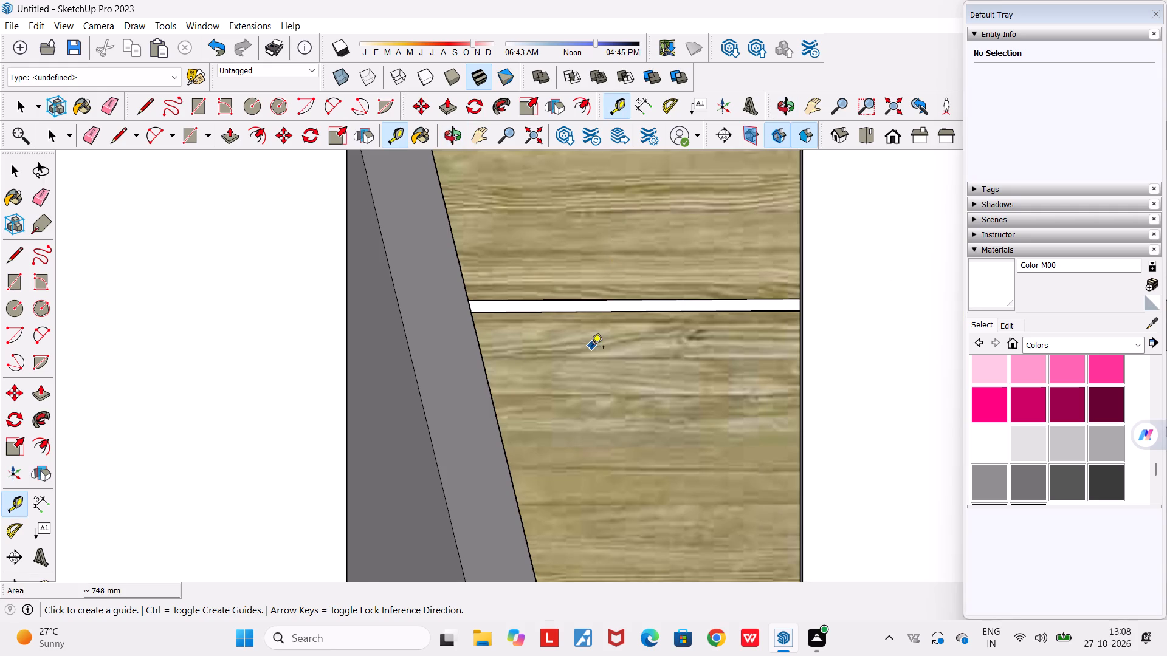
pyautogui.scroll(5, 591, 348)
pyautogui.moveTo(615, 315); pyautogui.dragTo(601, 344, button='middle')
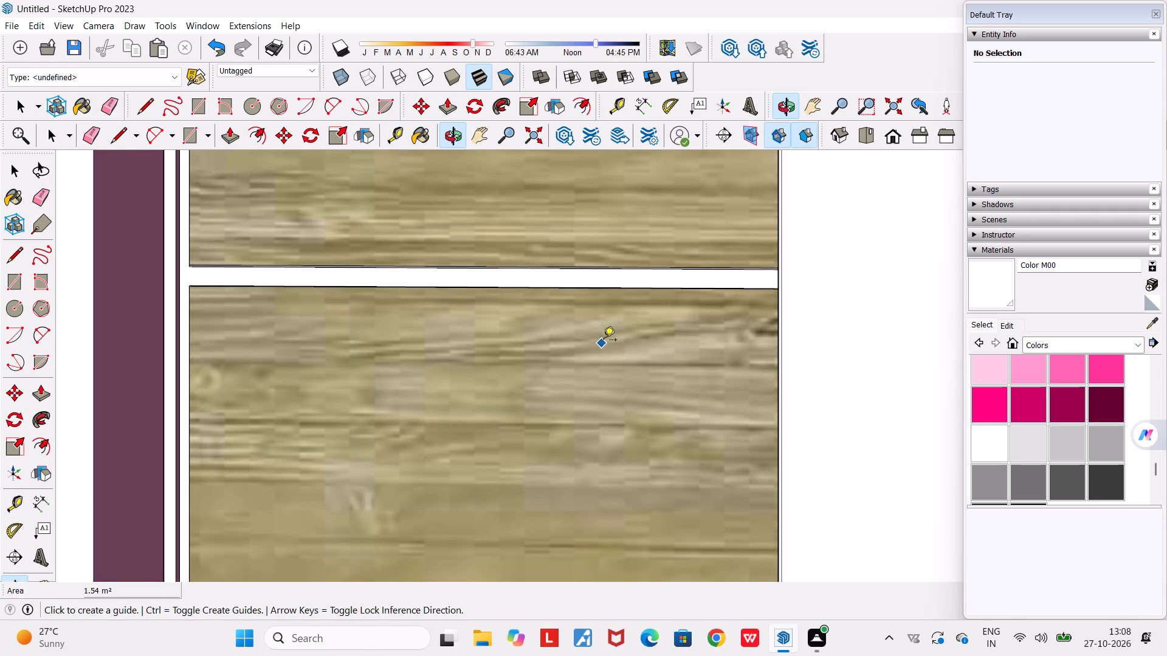
pyautogui.click(607, 290)
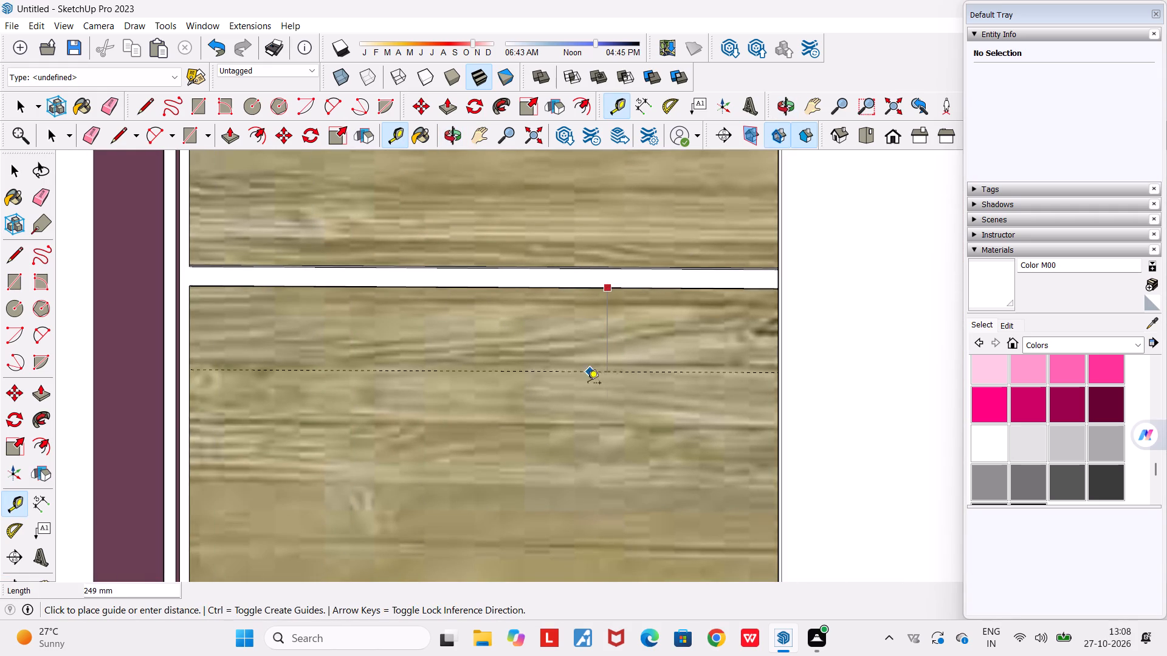
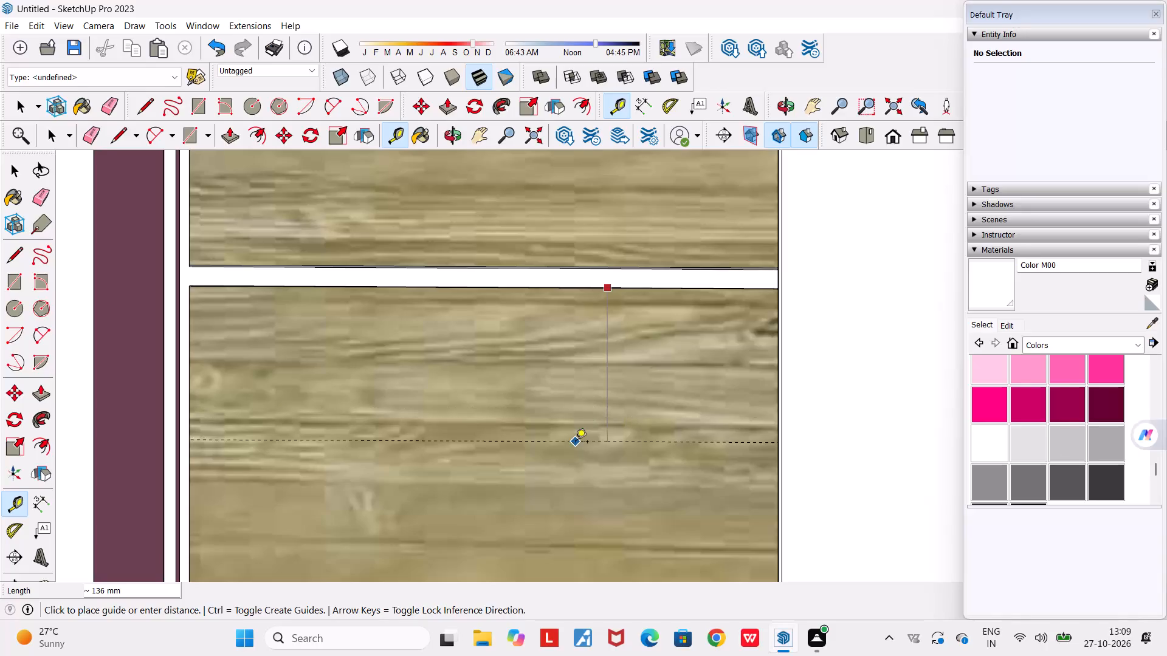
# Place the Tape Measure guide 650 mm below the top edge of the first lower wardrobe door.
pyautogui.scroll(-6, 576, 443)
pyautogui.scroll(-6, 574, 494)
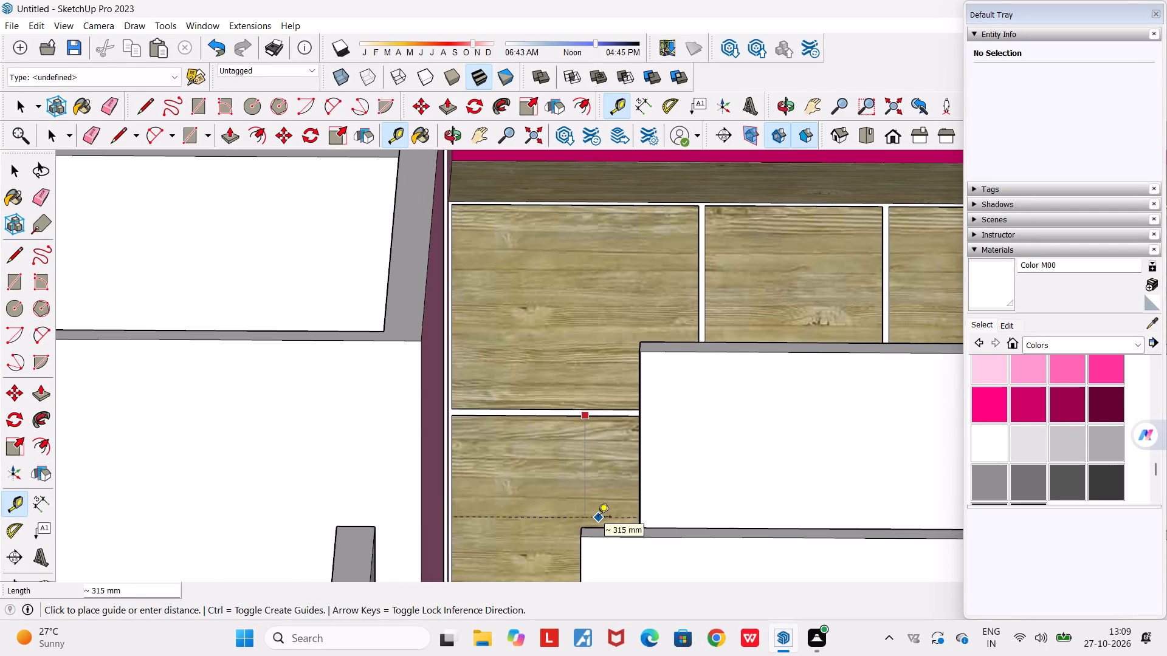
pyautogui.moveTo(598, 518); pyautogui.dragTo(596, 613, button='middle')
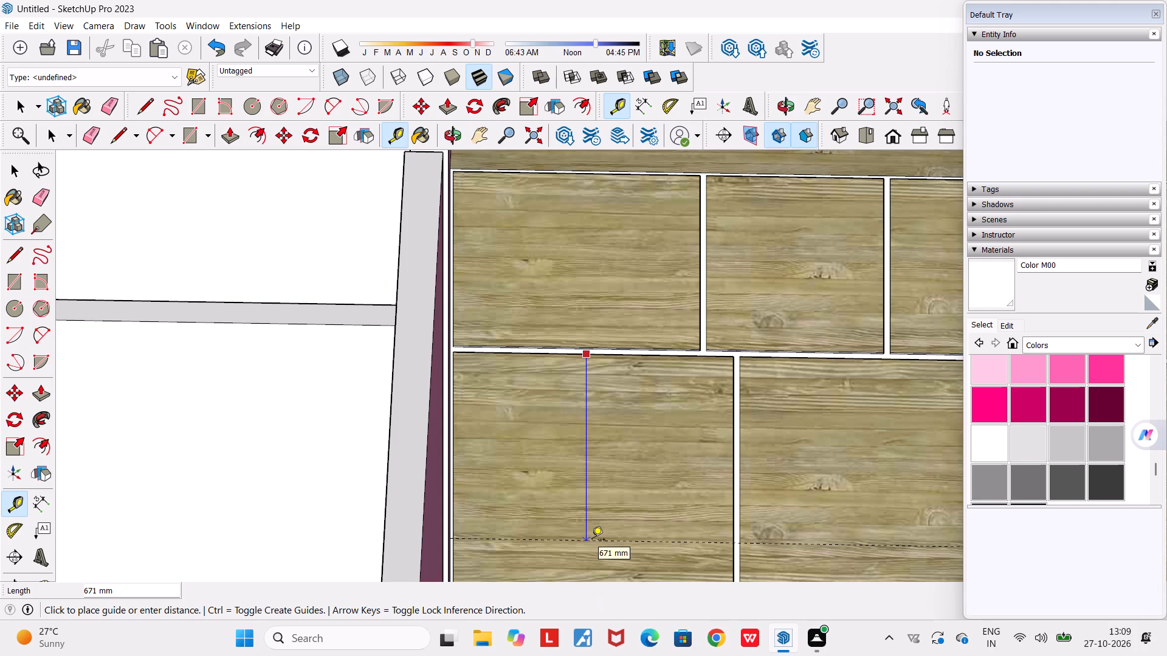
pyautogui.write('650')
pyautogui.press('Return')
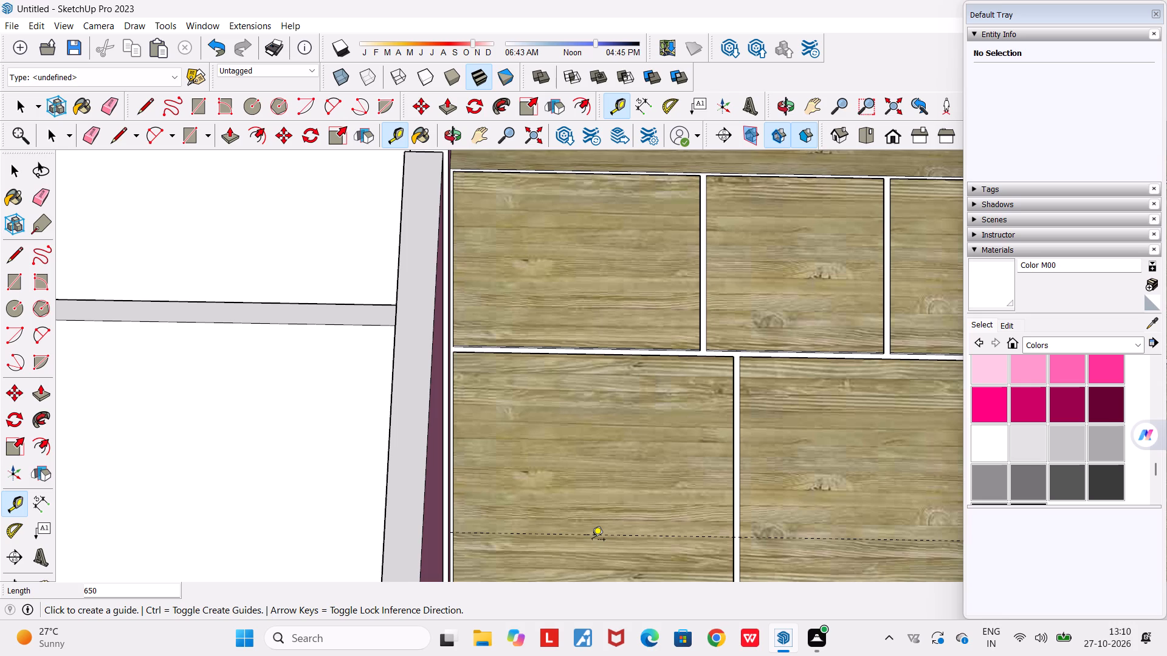
# Place a Tape Measure guide 650 mm above the bottom edge of the first lower wardrobe door.
pyautogui.scroll(-11, 592, 541)
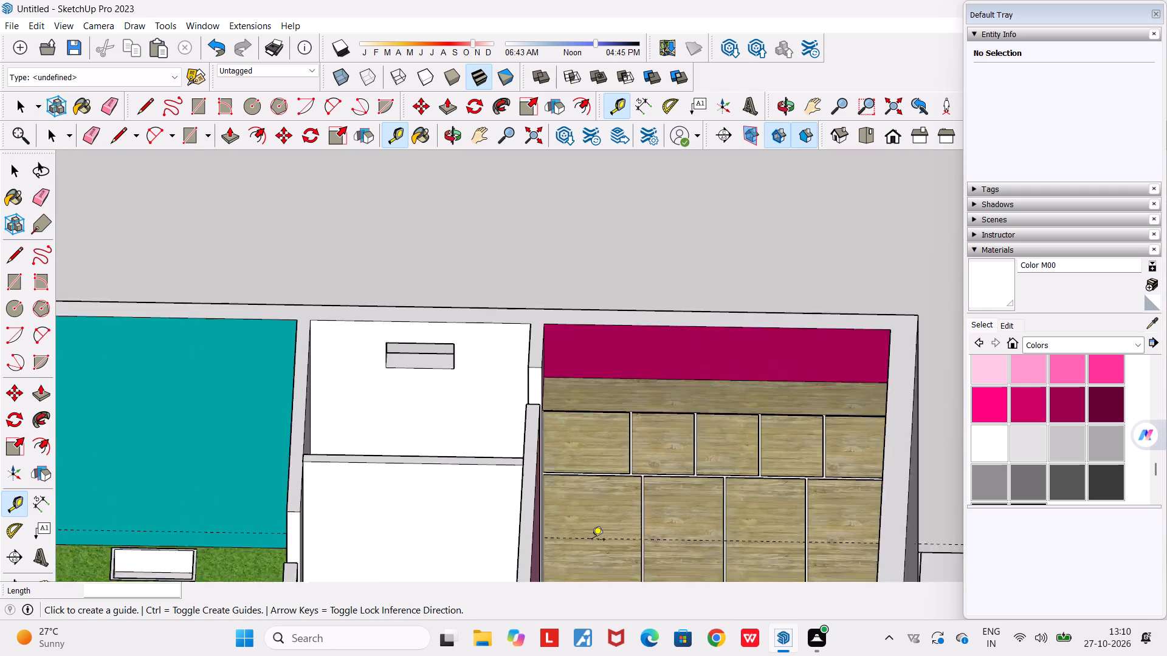
pyautogui.scroll(-6, 592, 541)
pyautogui.moveTo(636, 545); pyautogui.dragTo(645, 655, button='middle')
pyautogui.scroll(5, 591, 572)
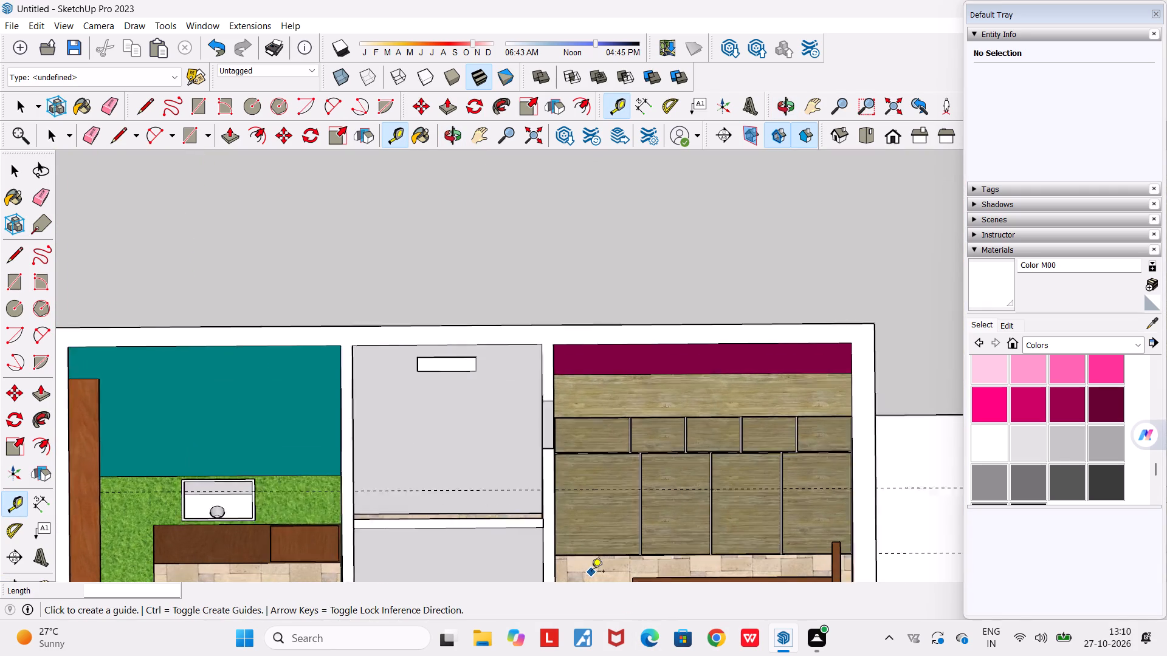
pyautogui.scroll(15, 597, 549)
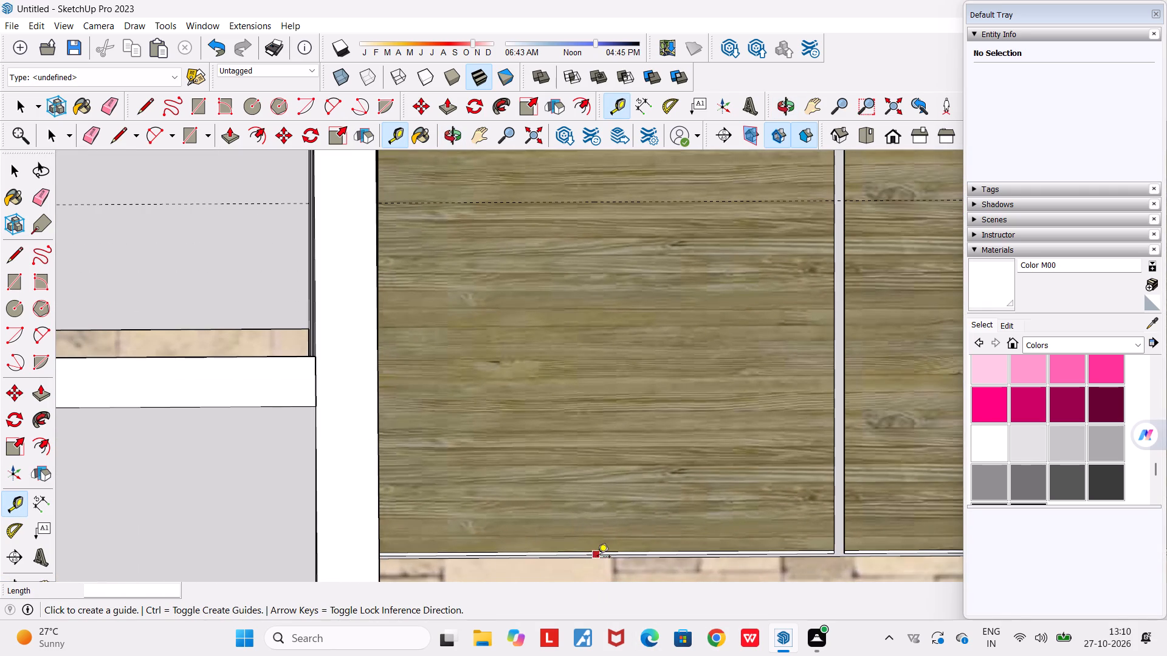
pyautogui.click(604, 558)
pyautogui.scroll(-6, 591, 401)
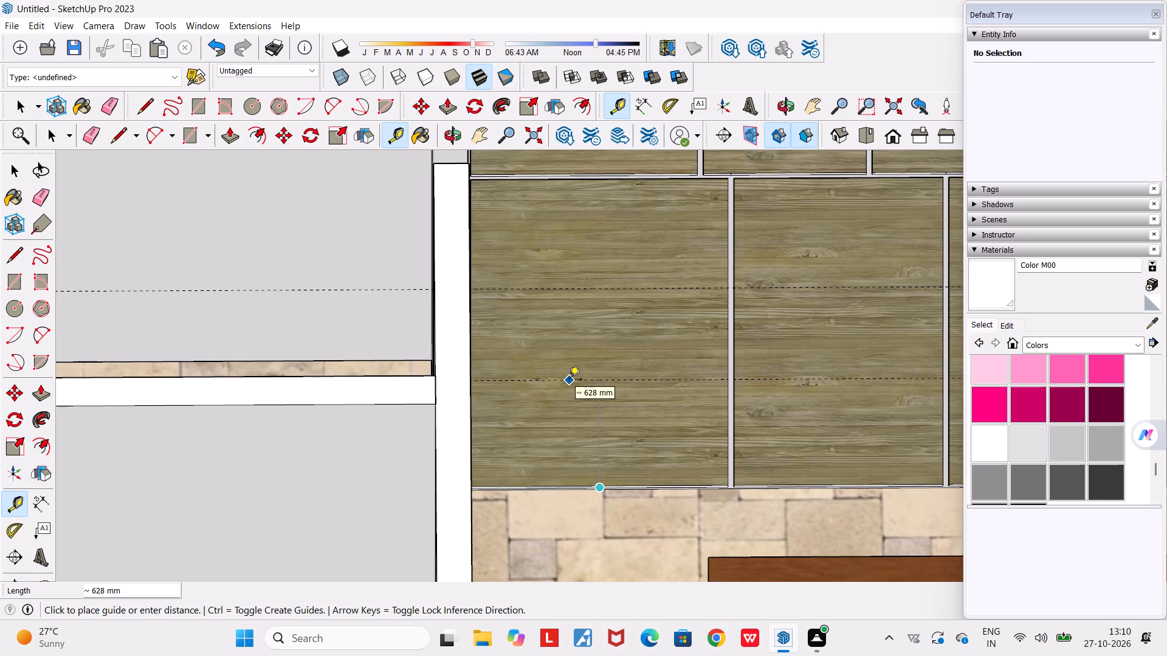
pyautogui.write('650')
pyautogui.press('Return')
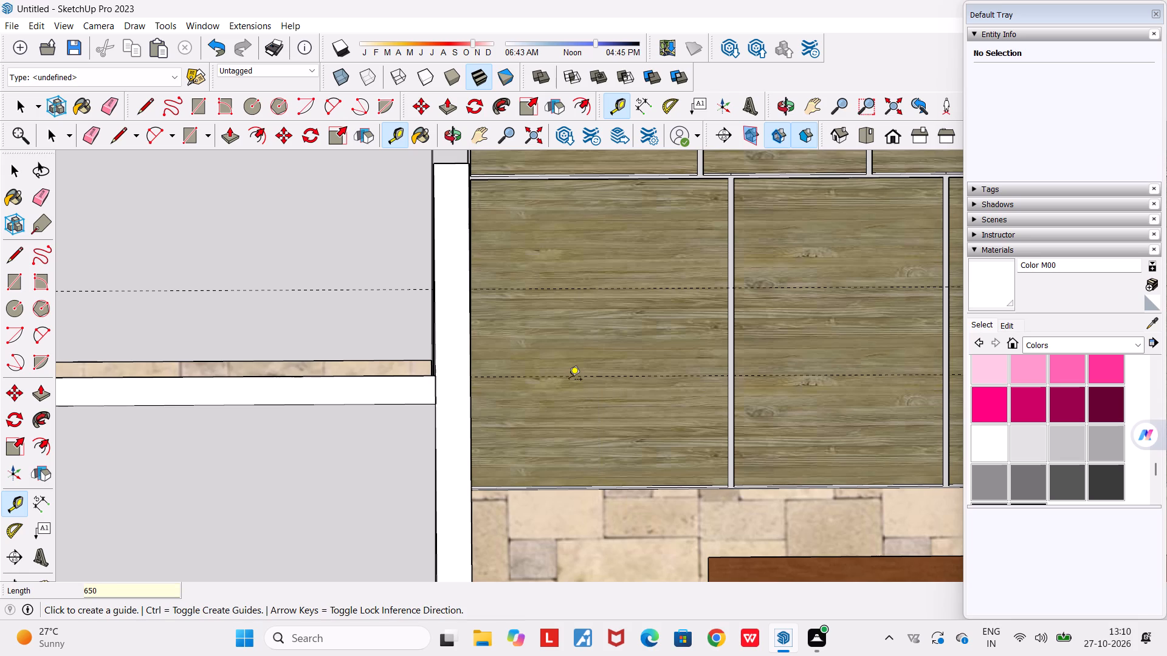
# Draw a horizontal line about 839 mm long along the lower guide, across the full width of the first lower wardrobe door.
pyautogui.moveTo(556, 372); pyautogui.dragTo(513, 276, button='middle')
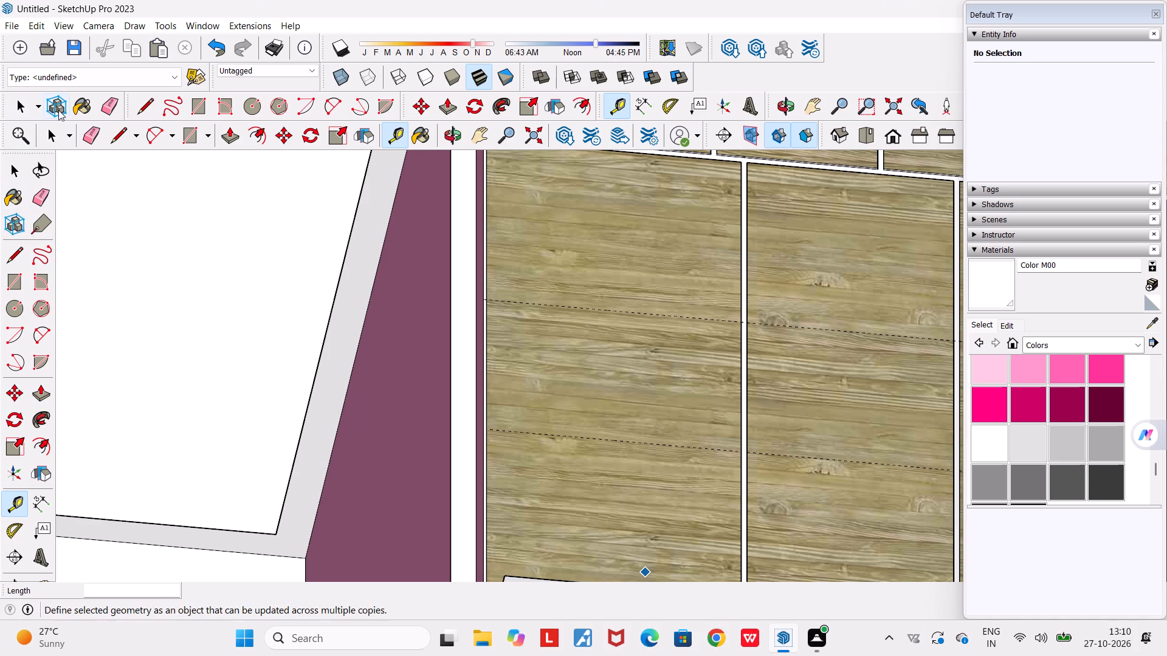
pyautogui.click(118, 135)
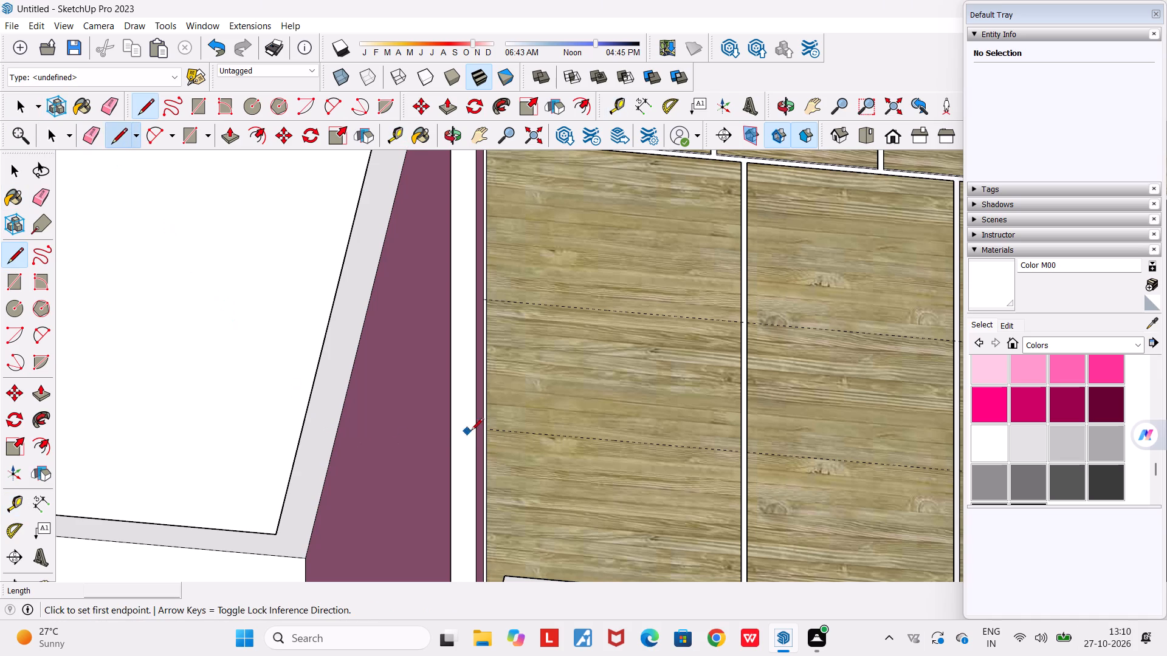
pyautogui.scroll(6, 485, 436)
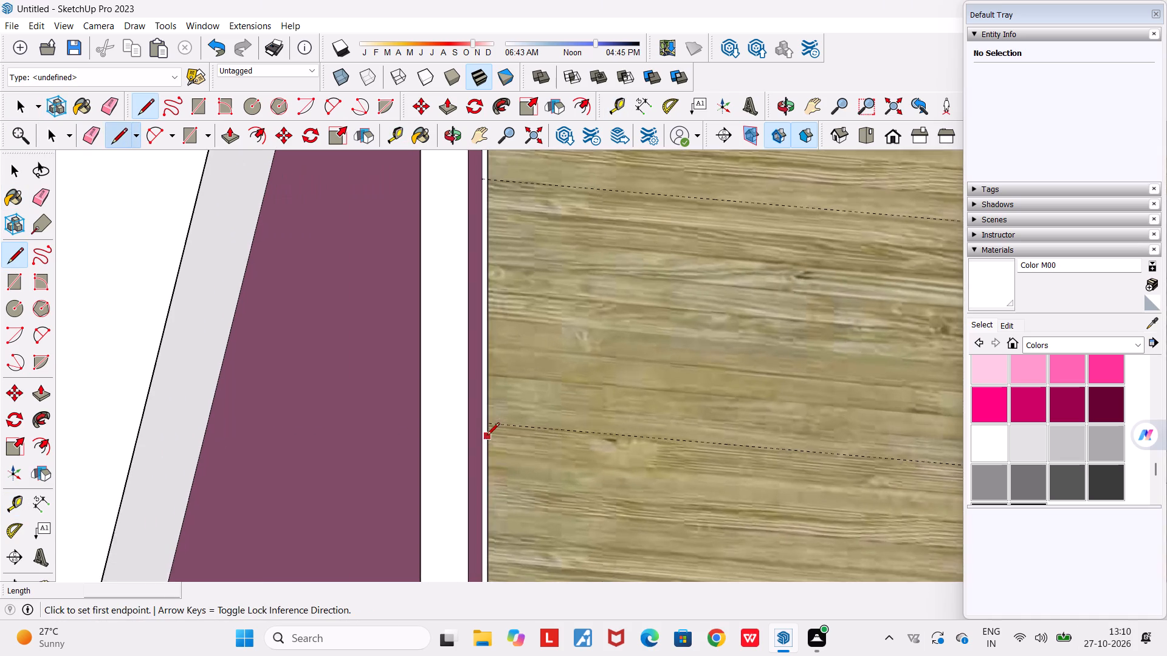
pyautogui.scroll(11, 491, 435)
pyautogui.click(486, 408)
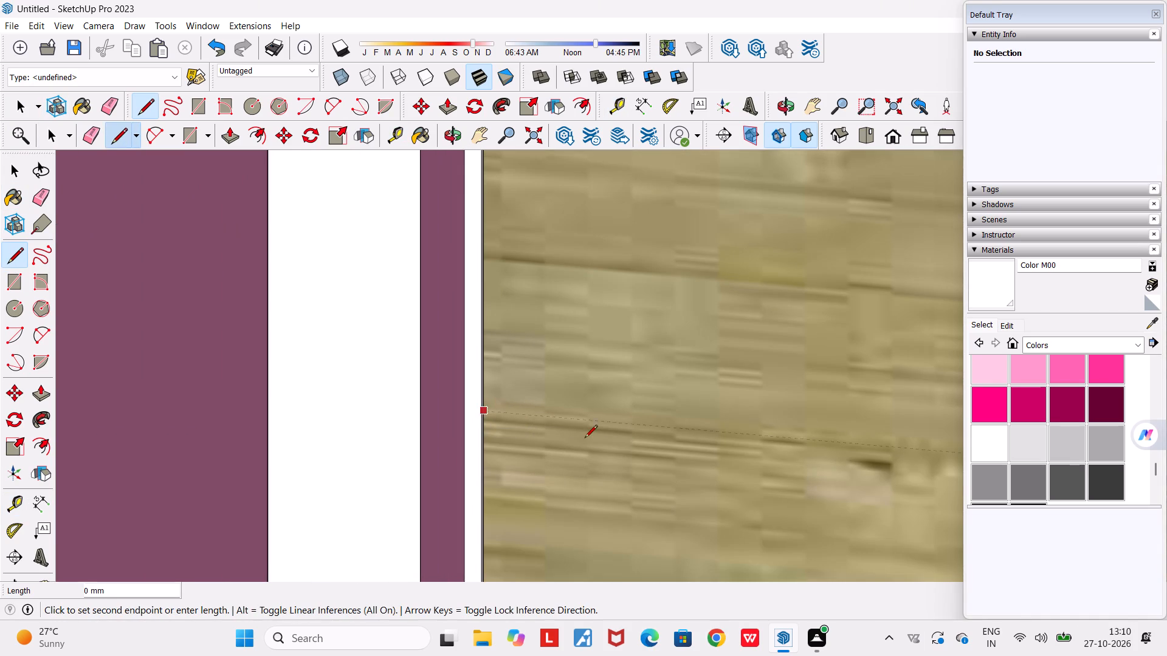
pyautogui.scroll(-13, 619, 443)
pyautogui.scroll(-9, 751, 427)
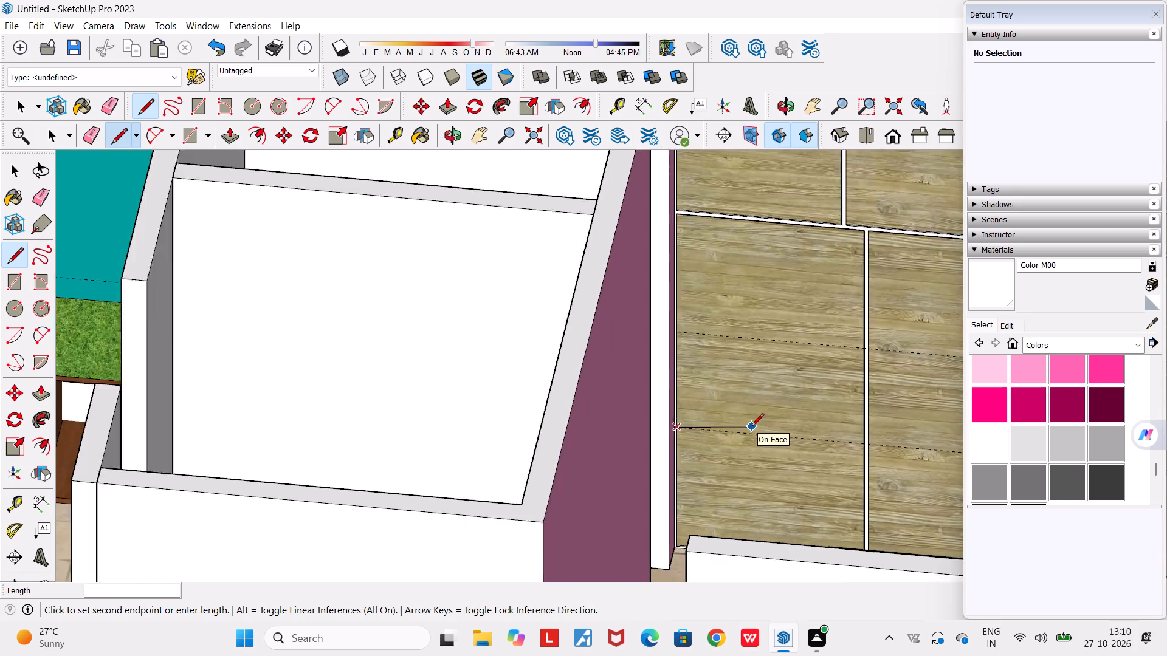
pyautogui.scroll(-1, 751, 427)
pyautogui.scroll(20, 850, 437)
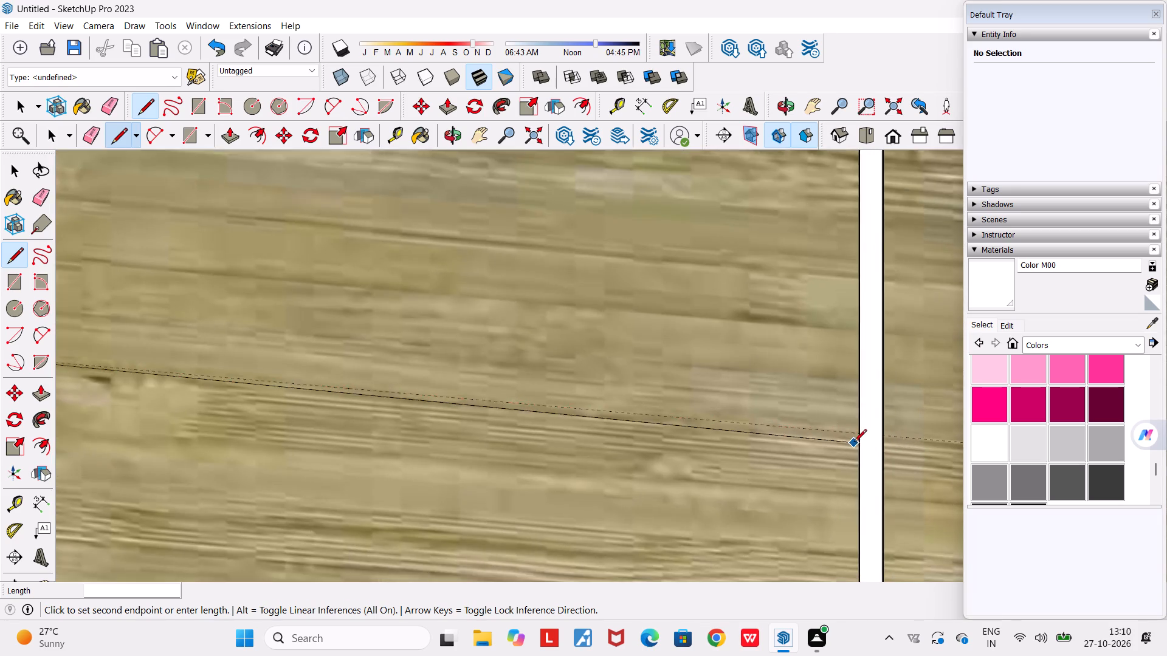
pyautogui.scroll(8, 854, 443)
pyautogui.scroll(-5, 864, 426)
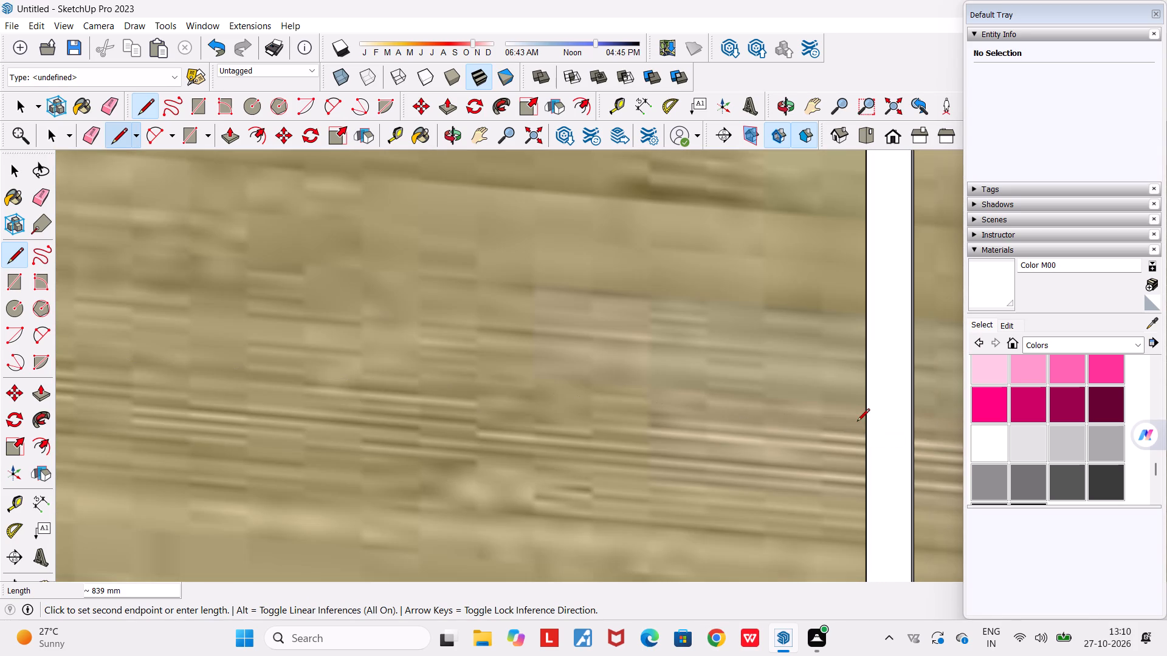
pyautogui.scroll(-6, 856, 422)
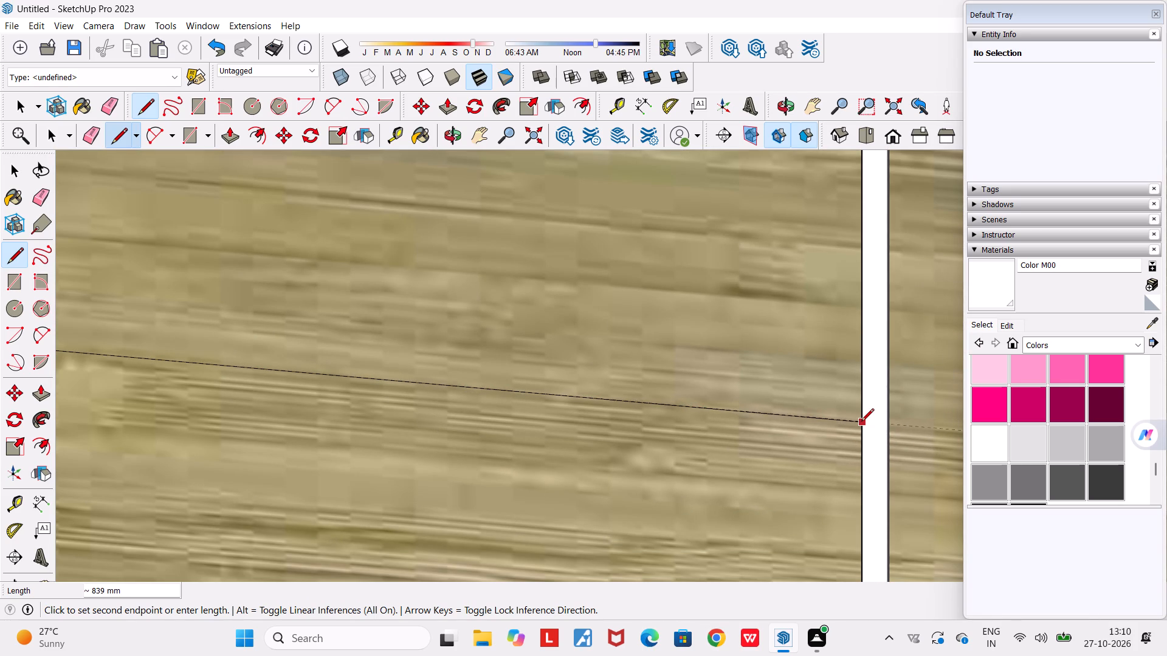
pyautogui.scroll(5, 861, 422)
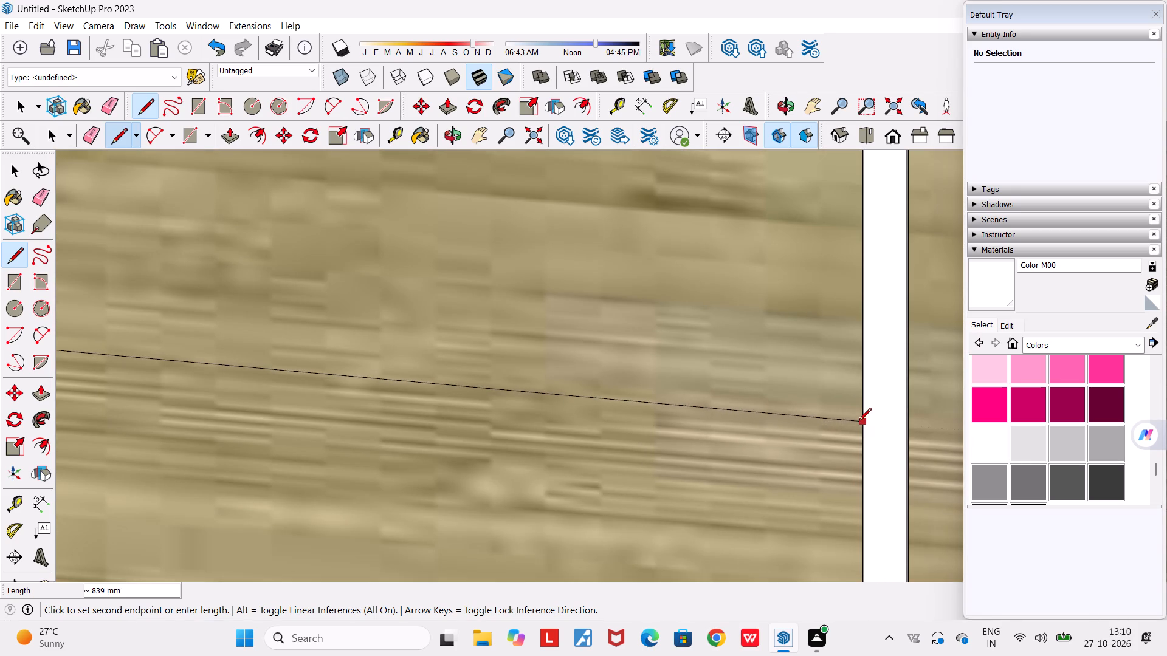
pyautogui.click(862, 423)
pyautogui.scroll(-16, 824, 466)
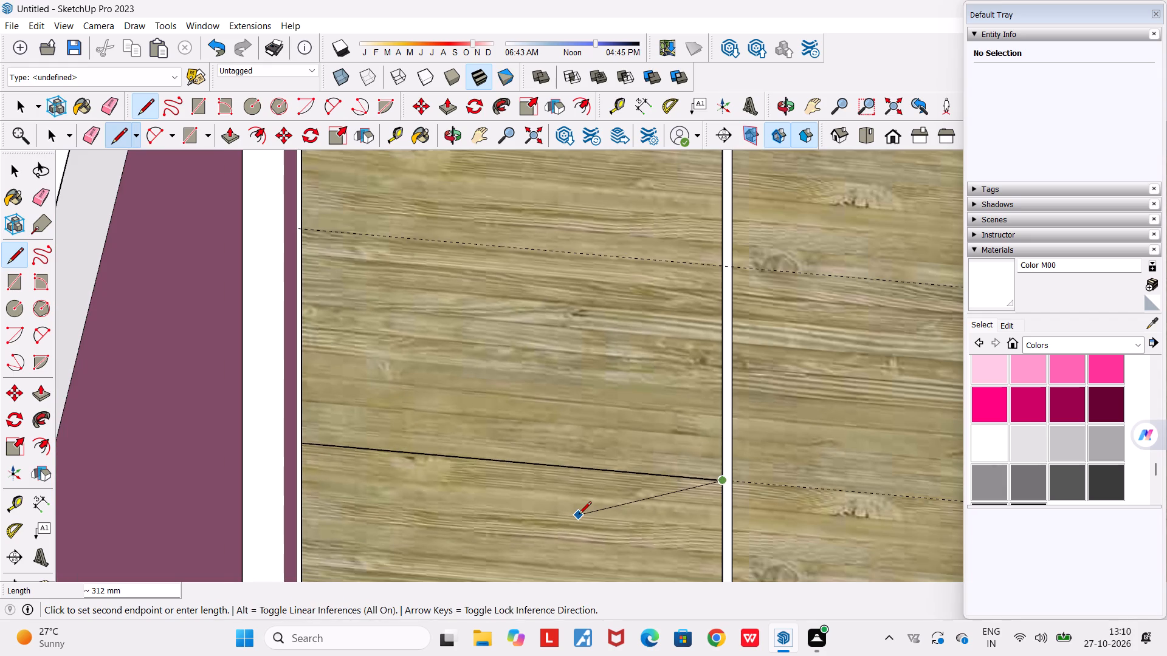
pyautogui.press('space')
# Erase the horizontal guides running across the wardrobe doors, where they extend outside the house.
pyautogui.scroll(-12, 579, 515)
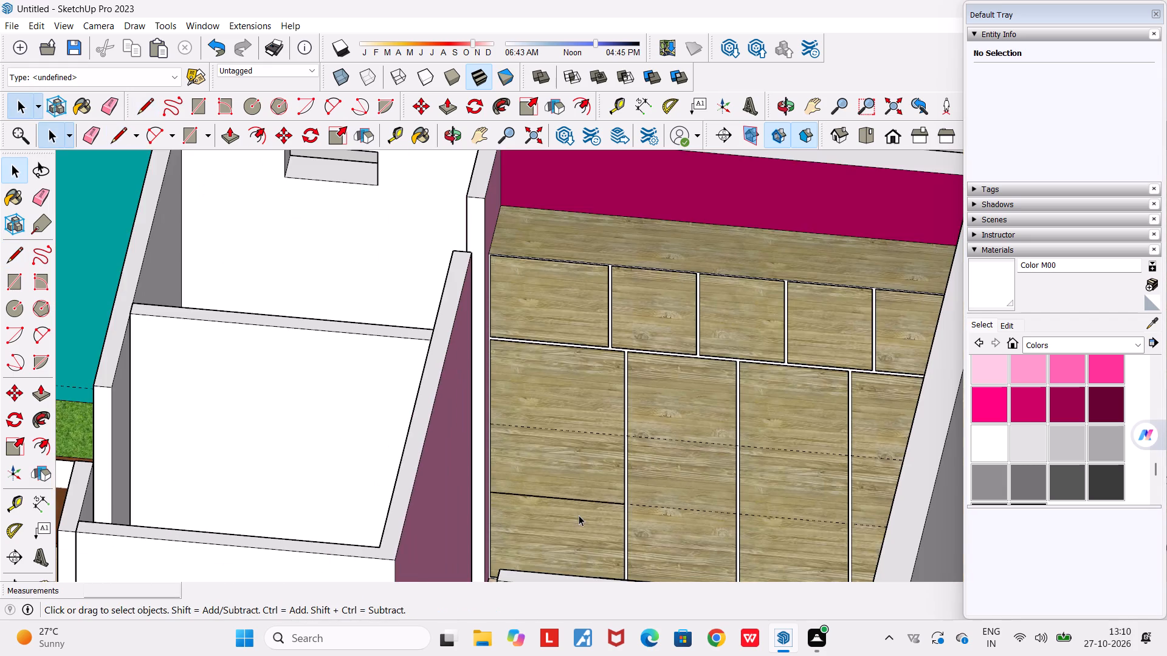
pyautogui.scroll(-8, 579, 515)
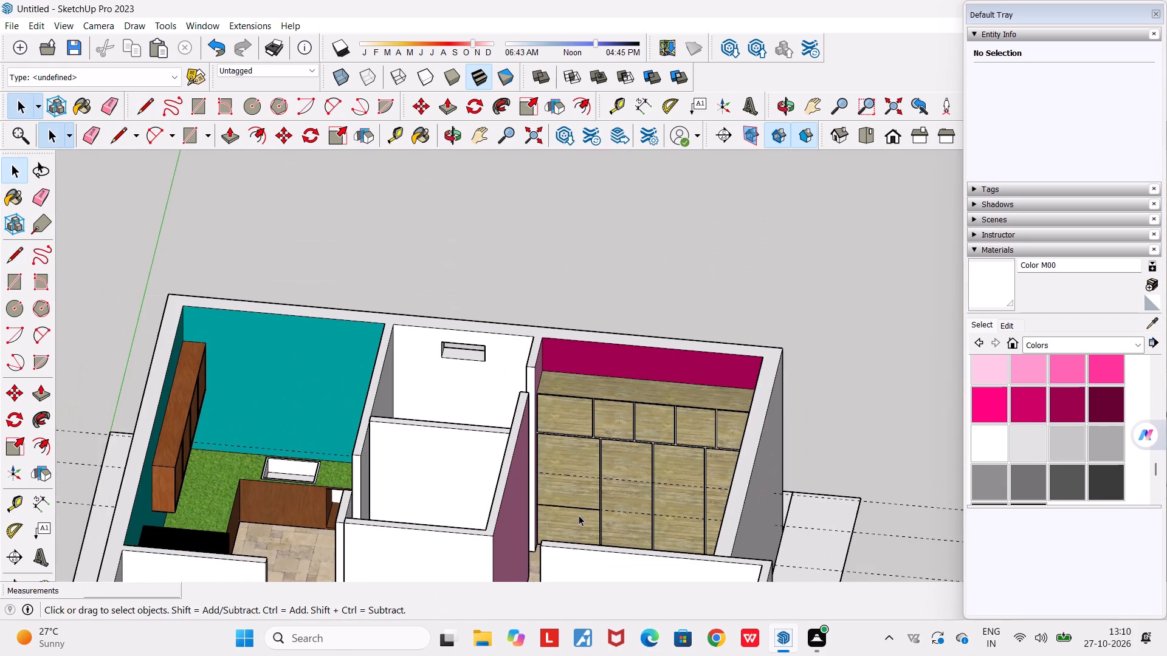
pyautogui.press('e')
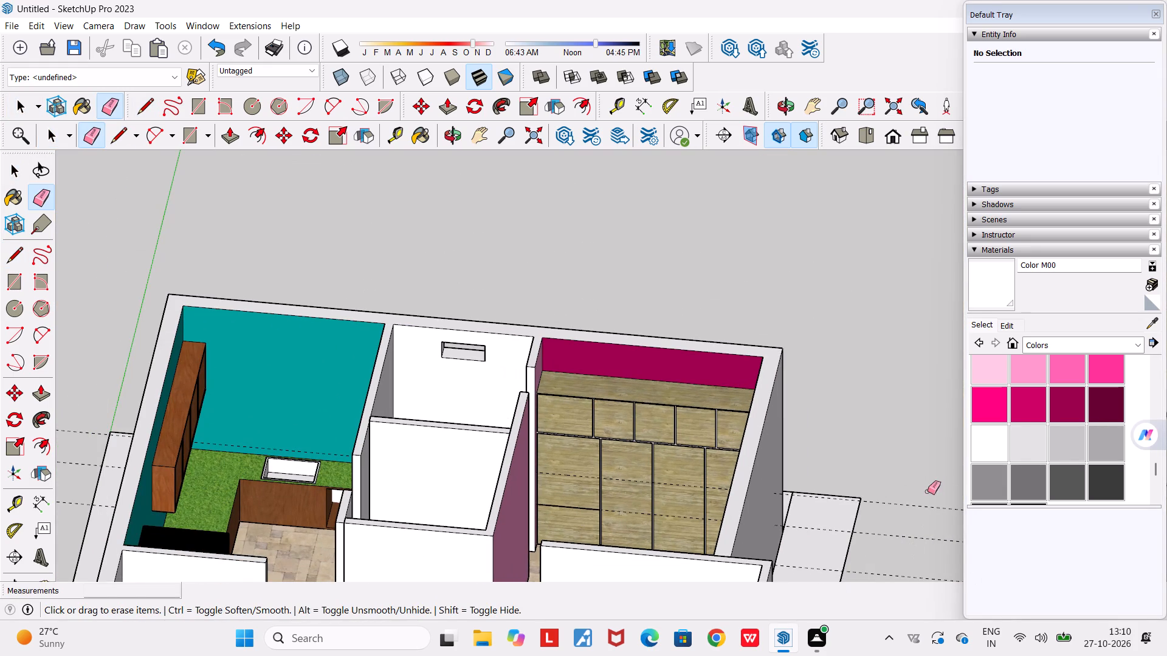
pyautogui.moveTo(929, 485); pyautogui.dragTo(912, 581)
pyautogui.moveTo(907, 557); pyautogui.dragTo(986, 514, button='middle')
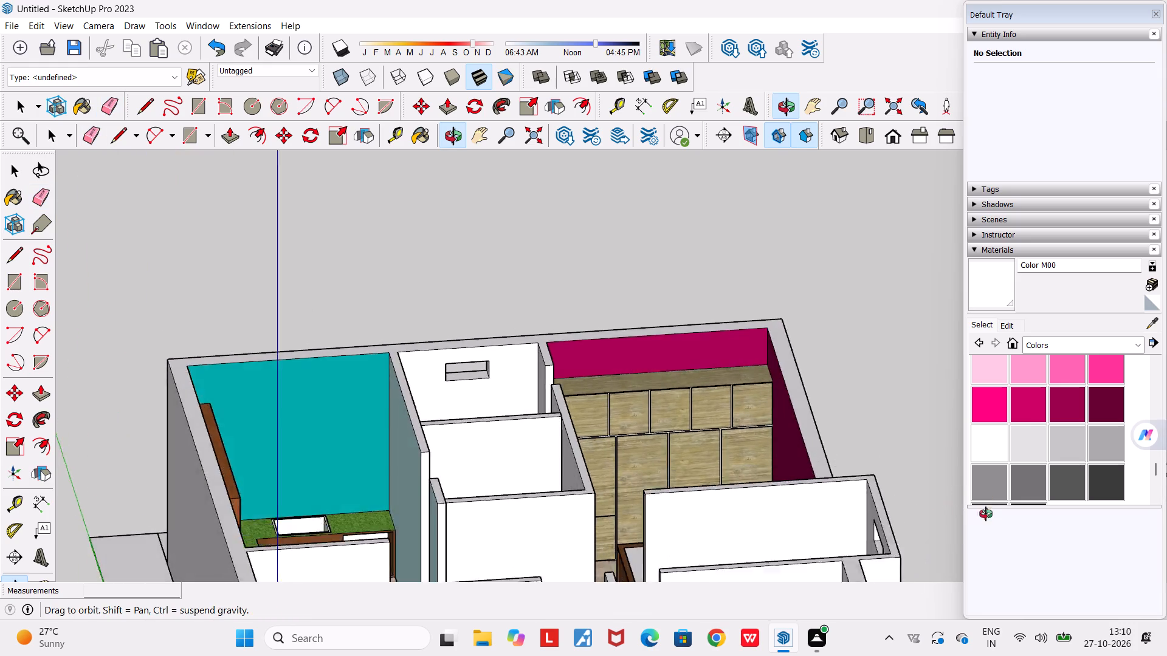
pyautogui.moveTo(986, 514); pyautogui.dragTo(950, 538, button='middle')
pyautogui.scroll(8, 601, 487)
pyautogui.press('space')
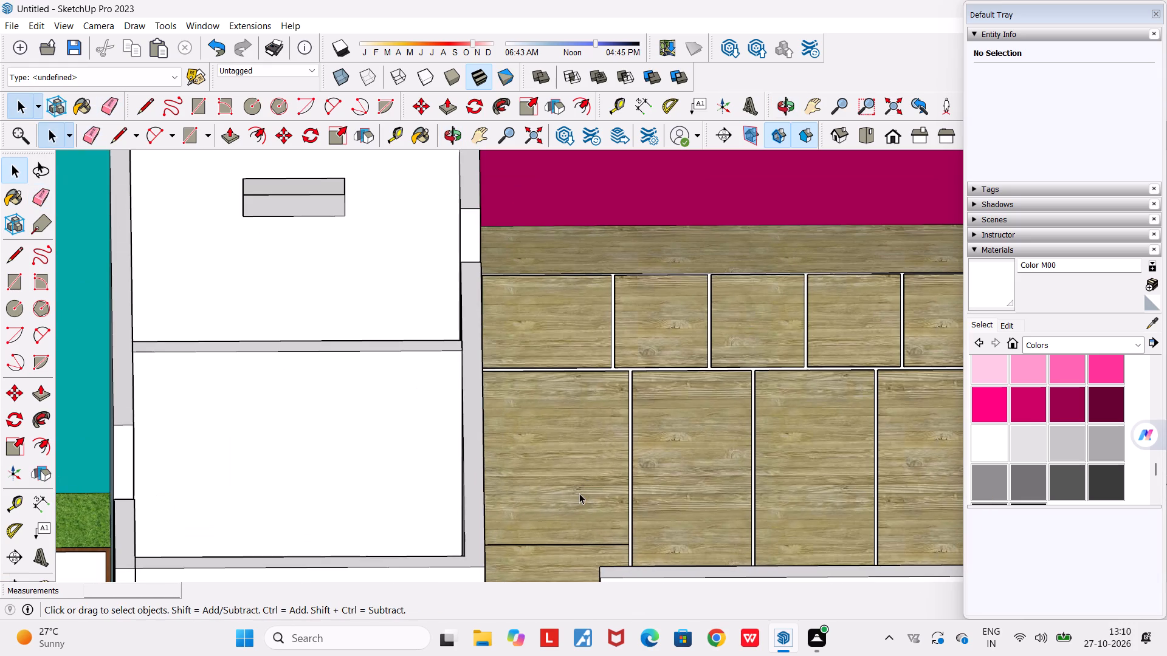
# Draw a second horizontal line about 839 mm long just above the divider line, across the full width of the first lower wardrobe door.
pyautogui.scroll(3, 577, 564)
pyautogui.moveTo(572, 562); pyautogui.dragTo(515, 558, button='middle')
pyautogui.scroll(9, 514, 528)
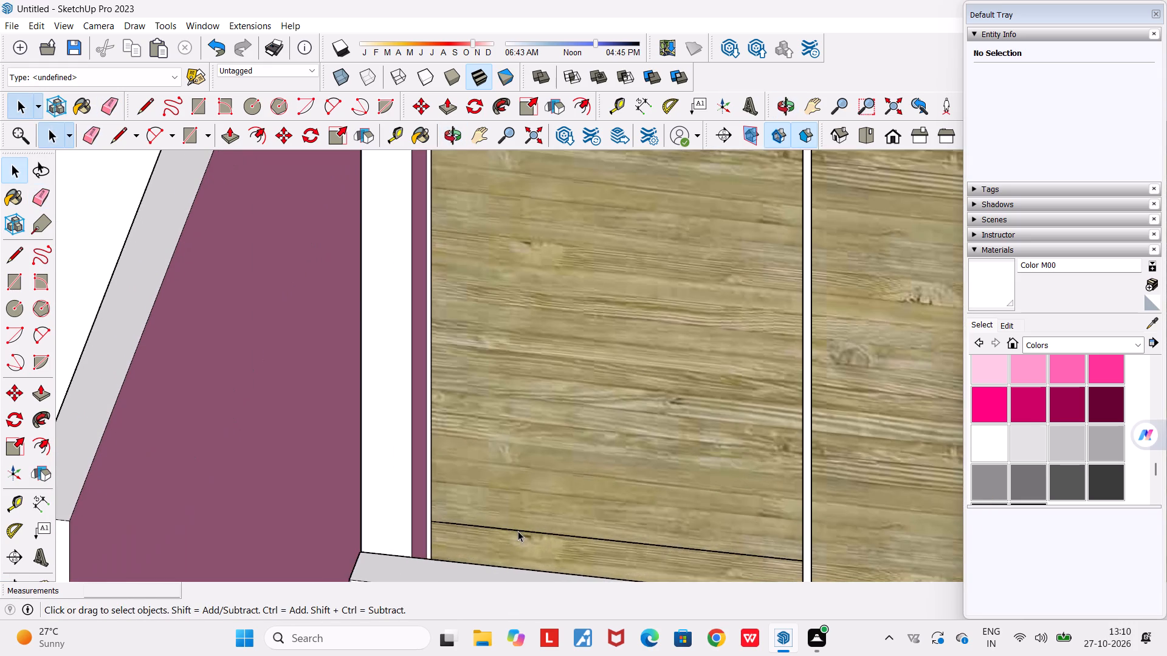
pyautogui.scroll(2, 518, 531)
pyautogui.moveTo(539, 542); pyautogui.dragTo(563, 559, button='middle')
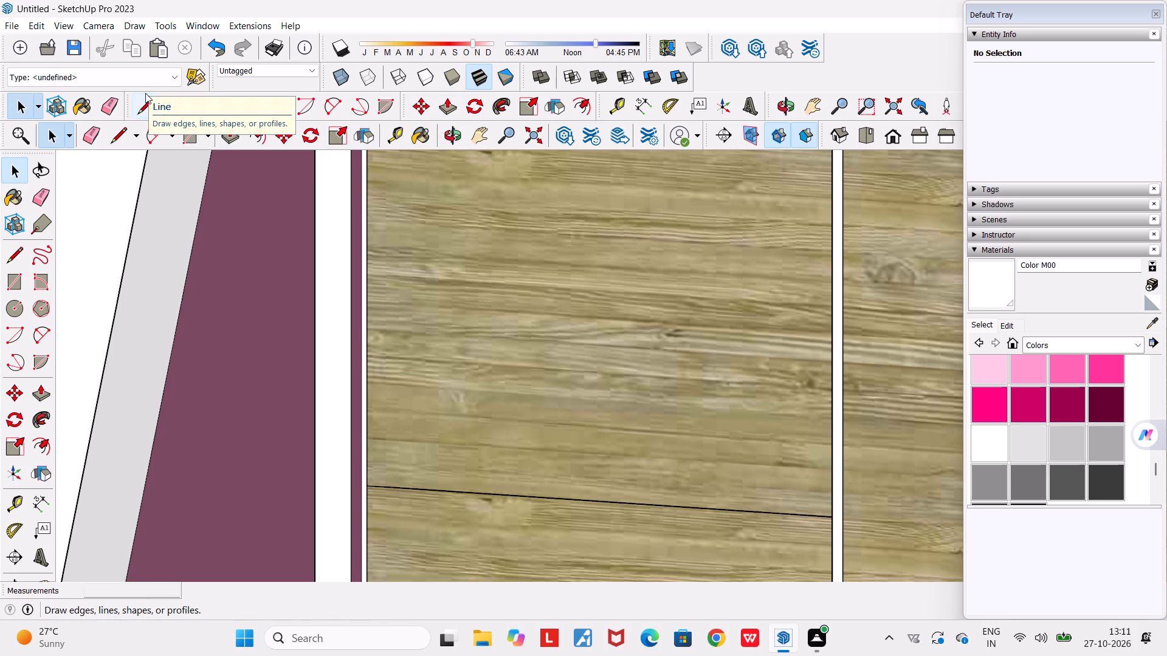
pyautogui.click(134, 113)
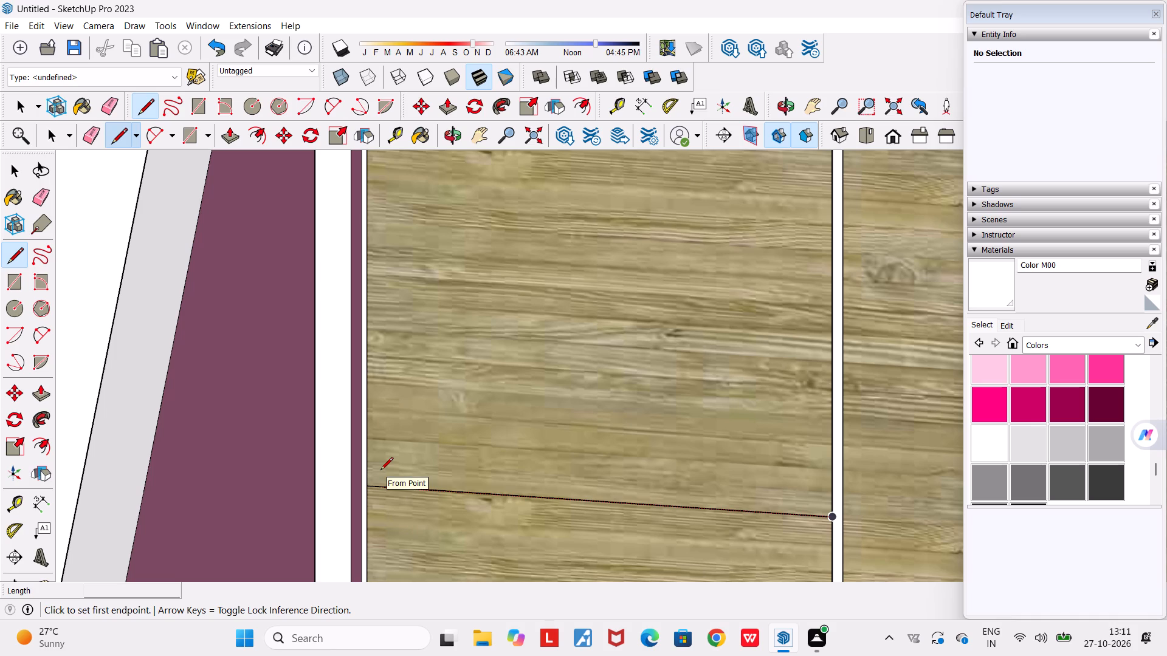
pyautogui.scroll(4, 369, 493)
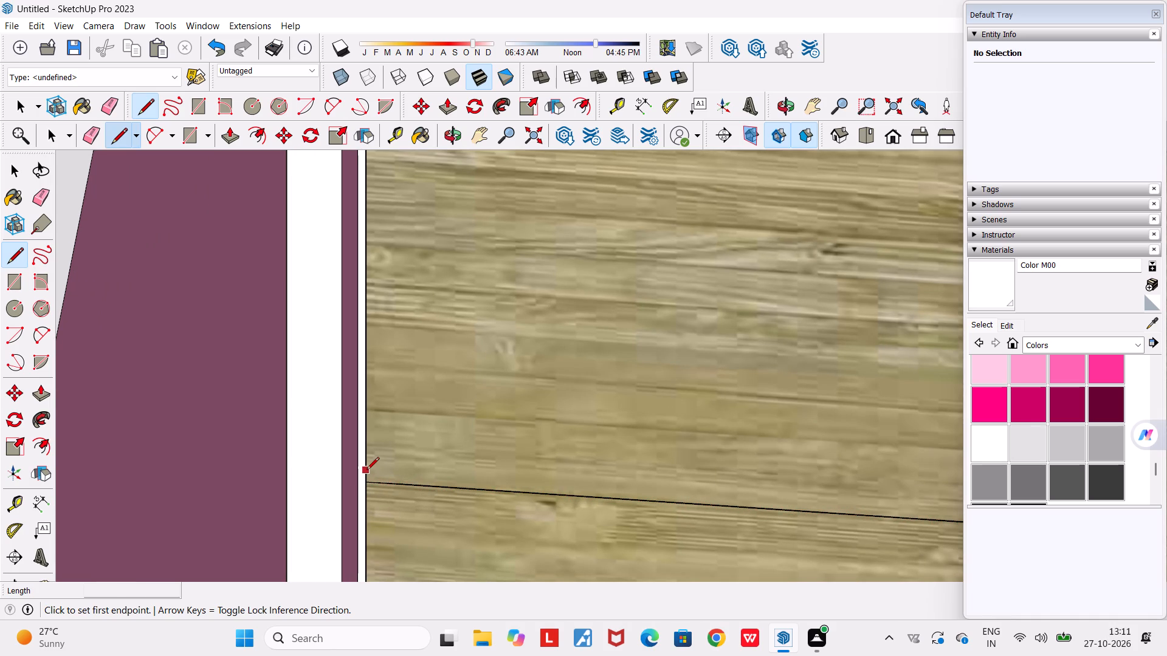
pyautogui.scroll(9, 365, 477)
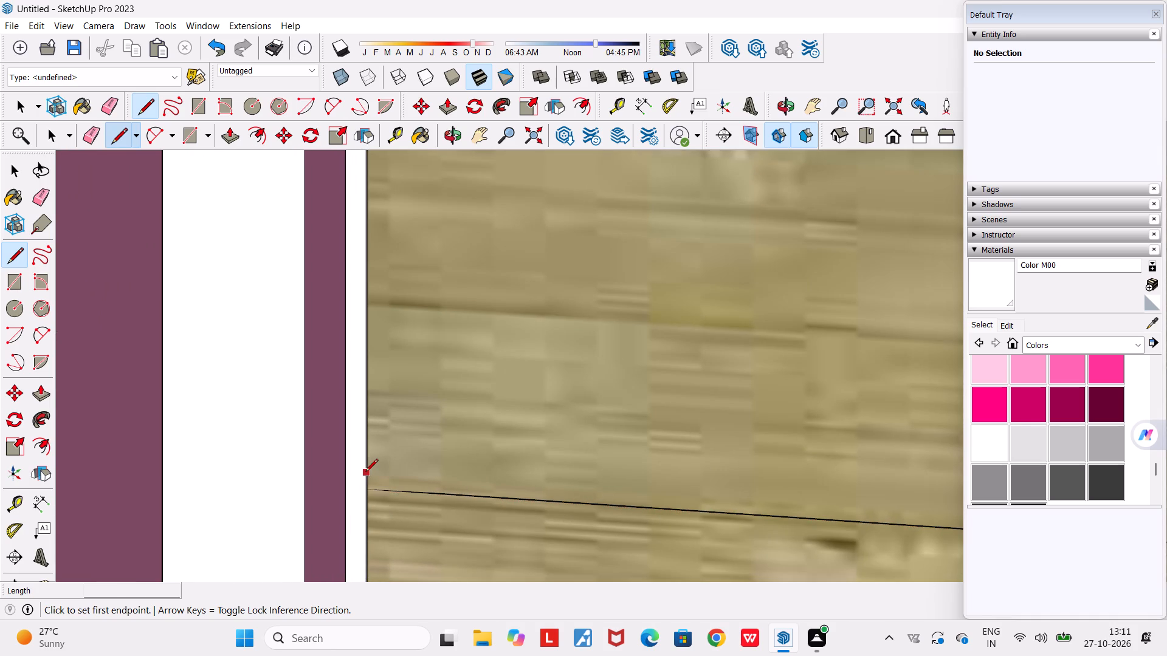
pyautogui.scroll(1, 368, 480)
pyautogui.moveTo(368, 480); pyautogui.dragTo(323, 474, button='middle')
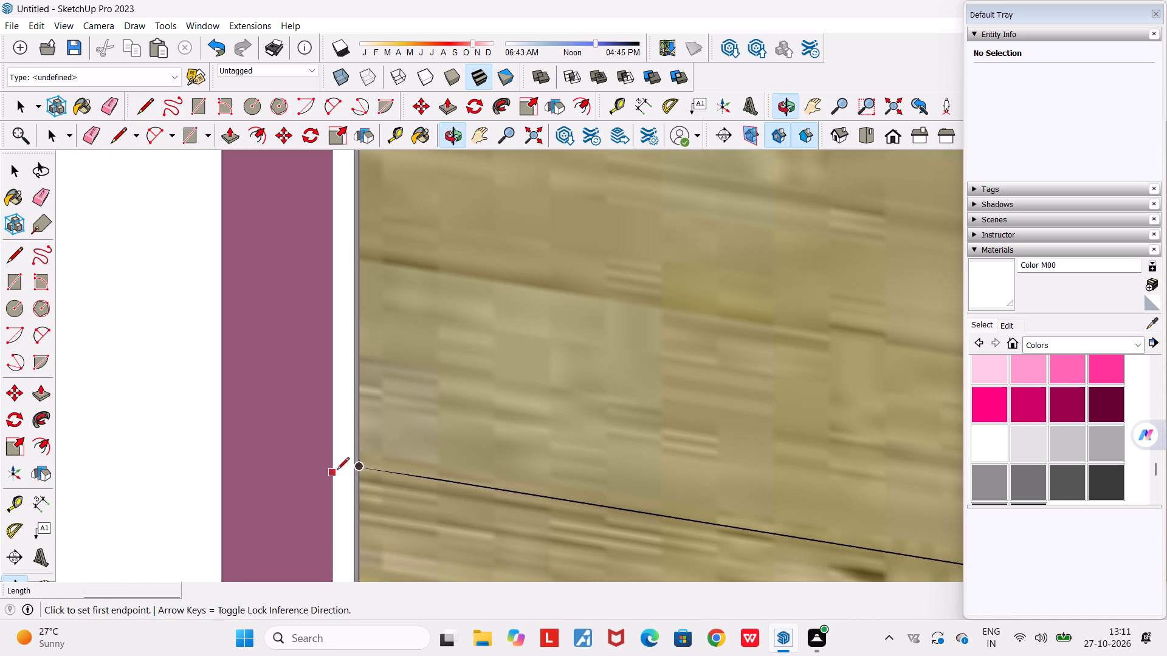
pyautogui.scroll(3, 362, 448)
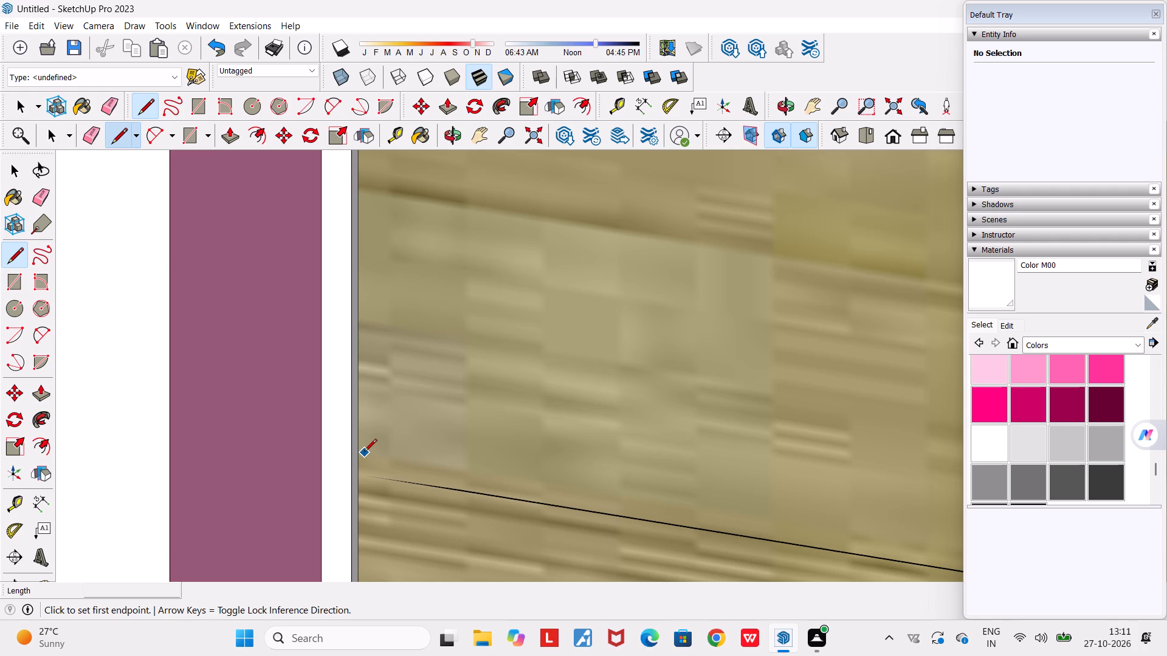
pyautogui.click(361, 457)
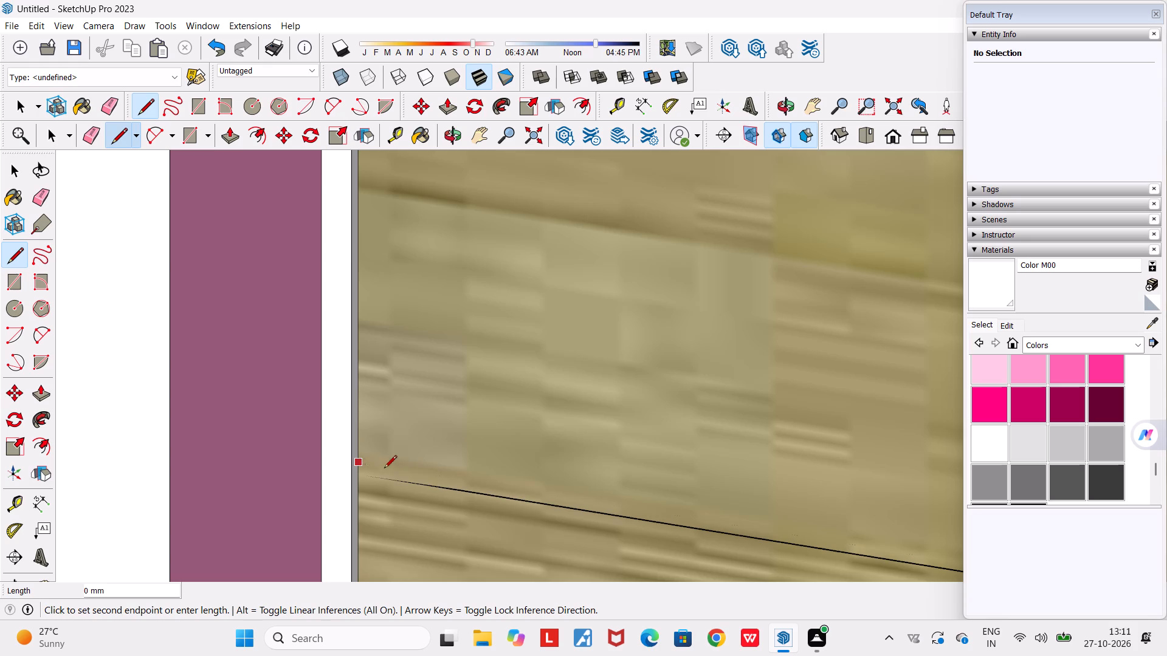
pyautogui.scroll(-10, 397, 476)
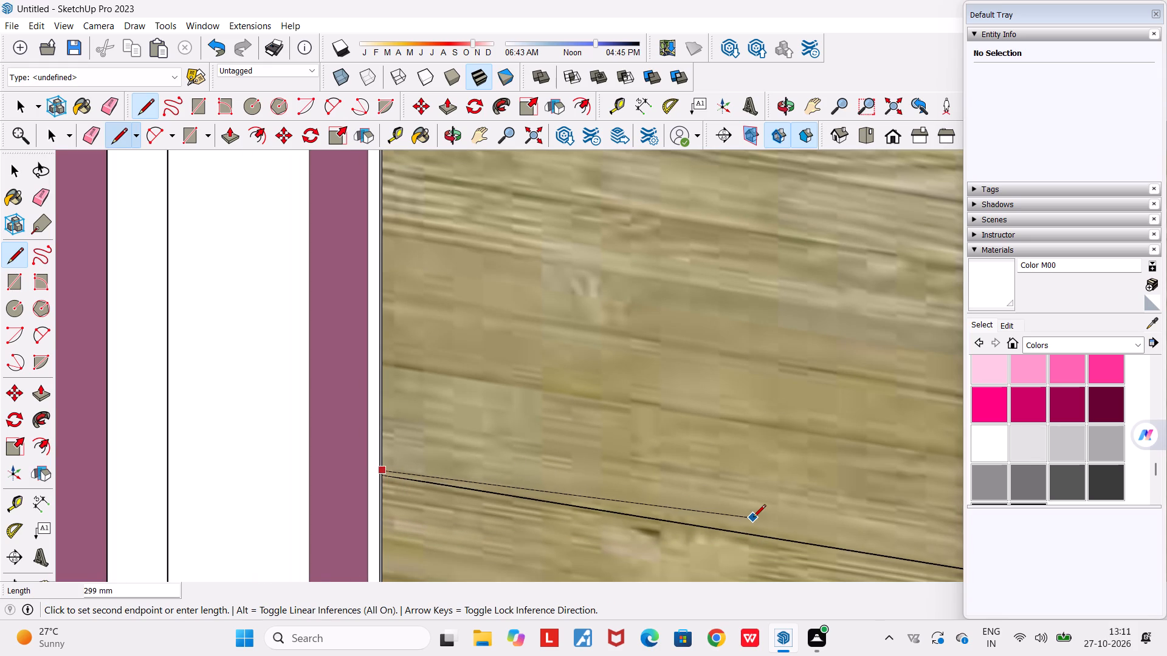
pyautogui.scroll(-19, 753, 518)
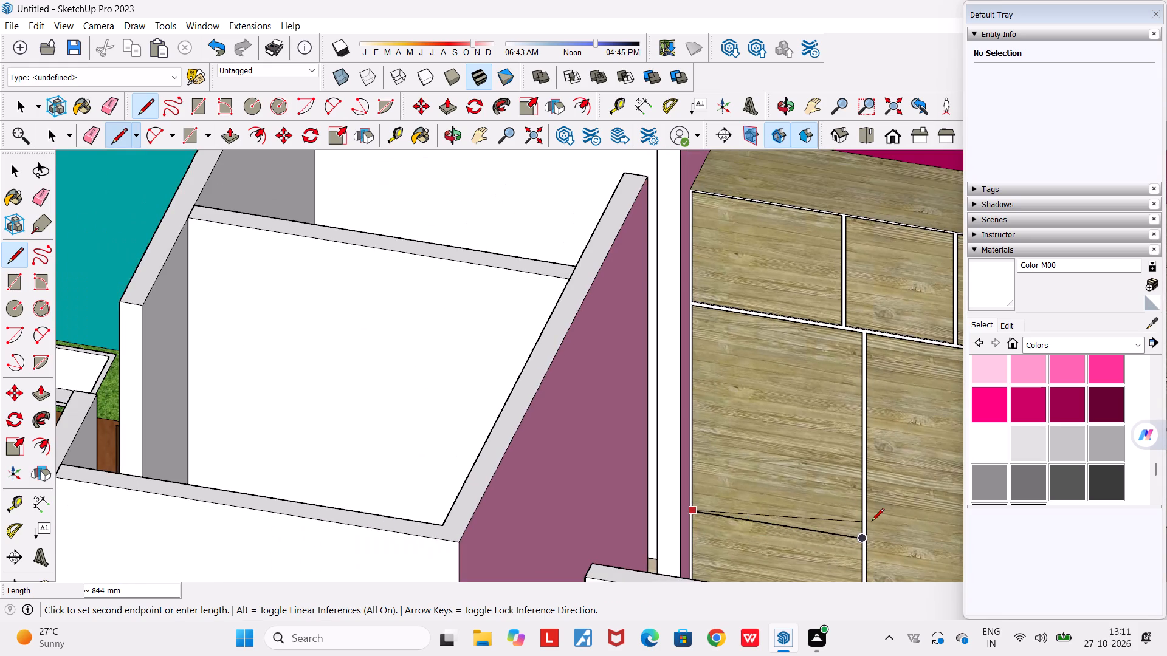
pyautogui.scroll(14, 865, 527)
pyautogui.moveTo(849, 530); pyautogui.dragTo(947, 538, button='middle')
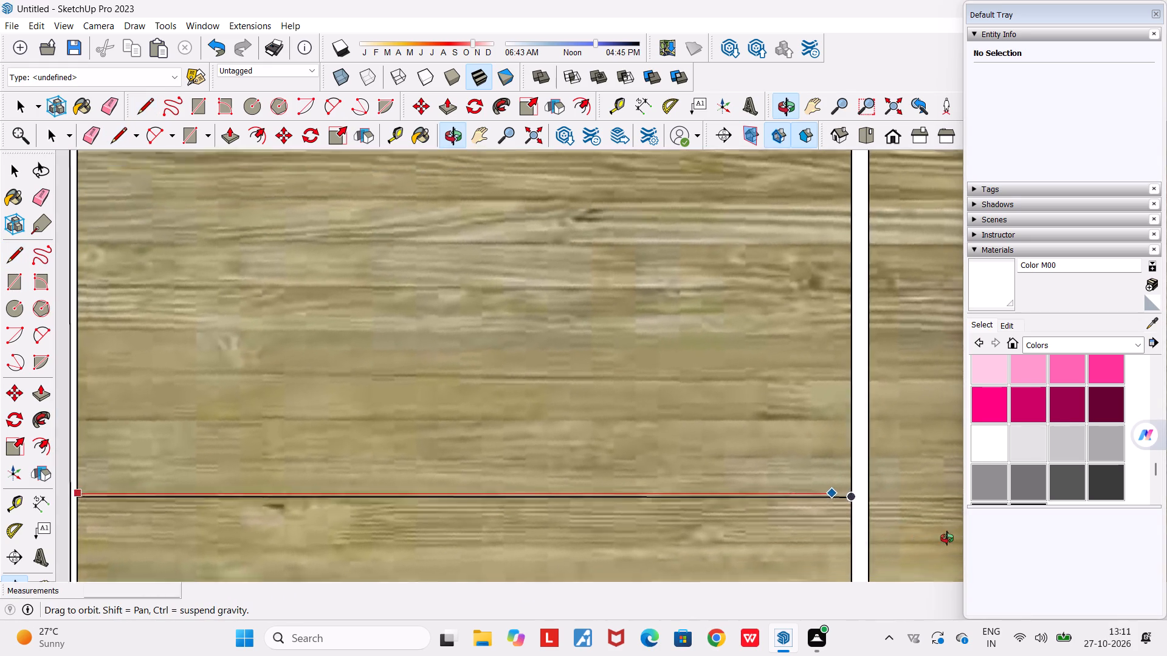
pyautogui.moveTo(947, 538); pyautogui.dragTo(960, 525, button='middle')
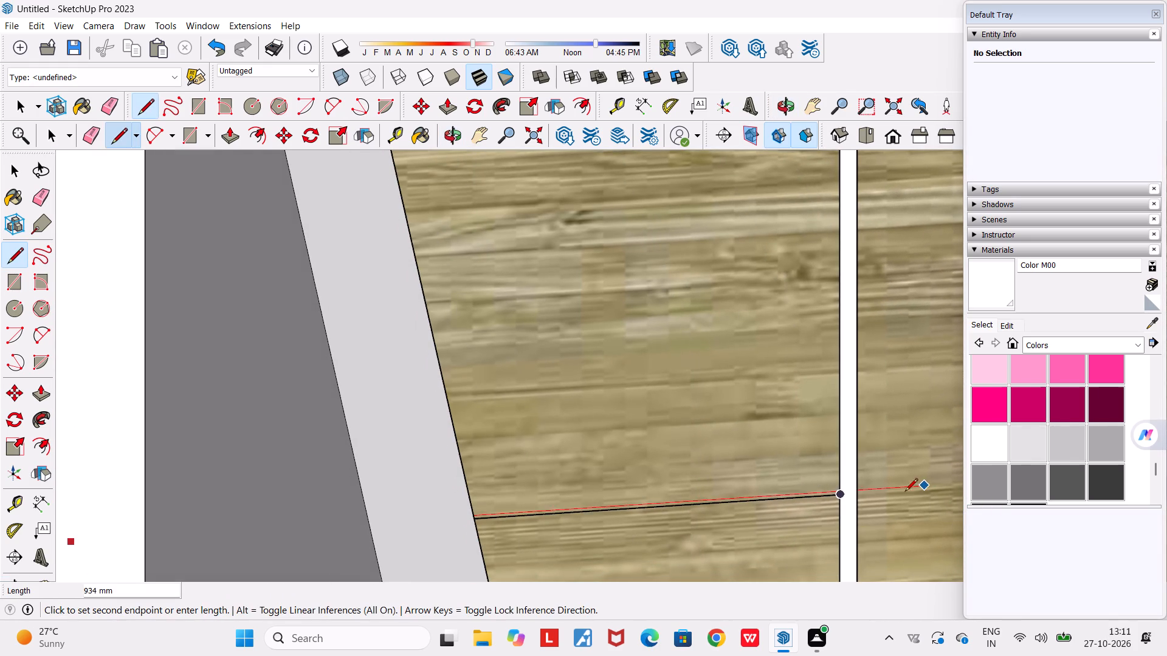
pyautogui.scroll(13, 840, 485)
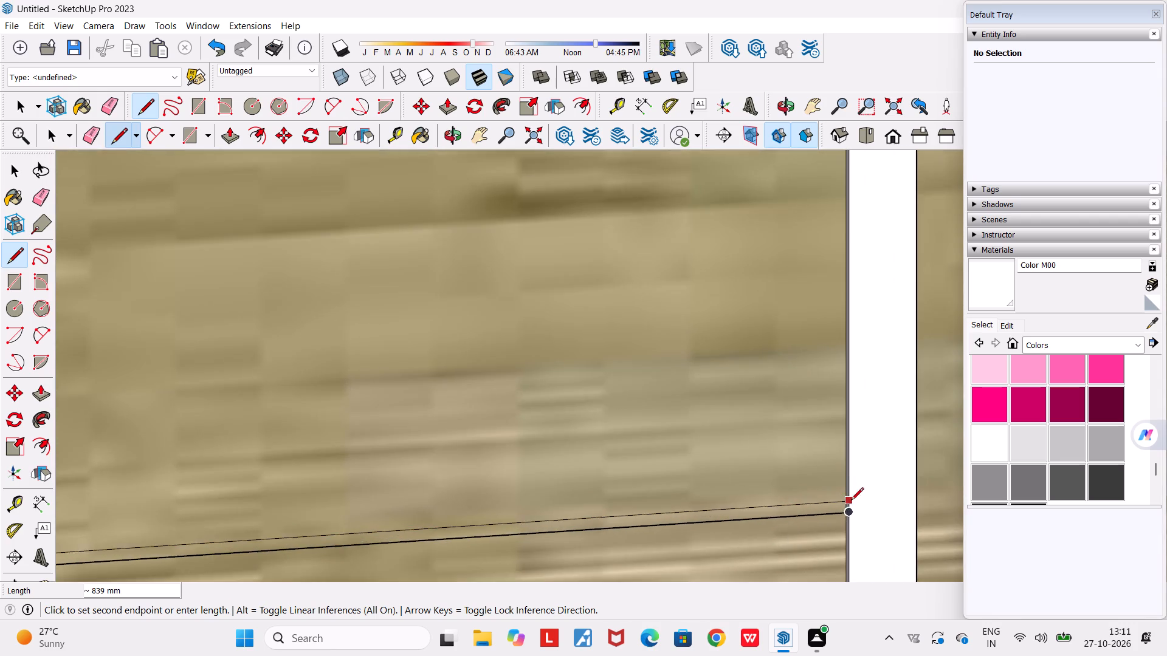
pyautogui.scroll(10, 851, 501)
pyautogui.click(845, 499)
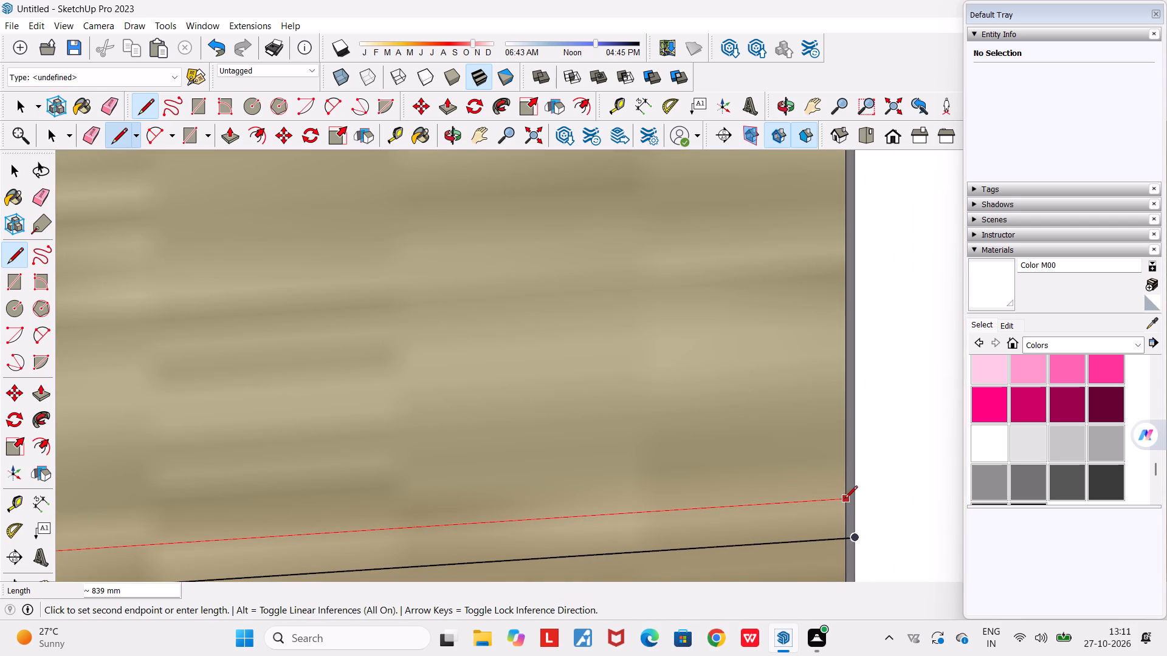
pyautogui.scroll(-9, 756, 510)
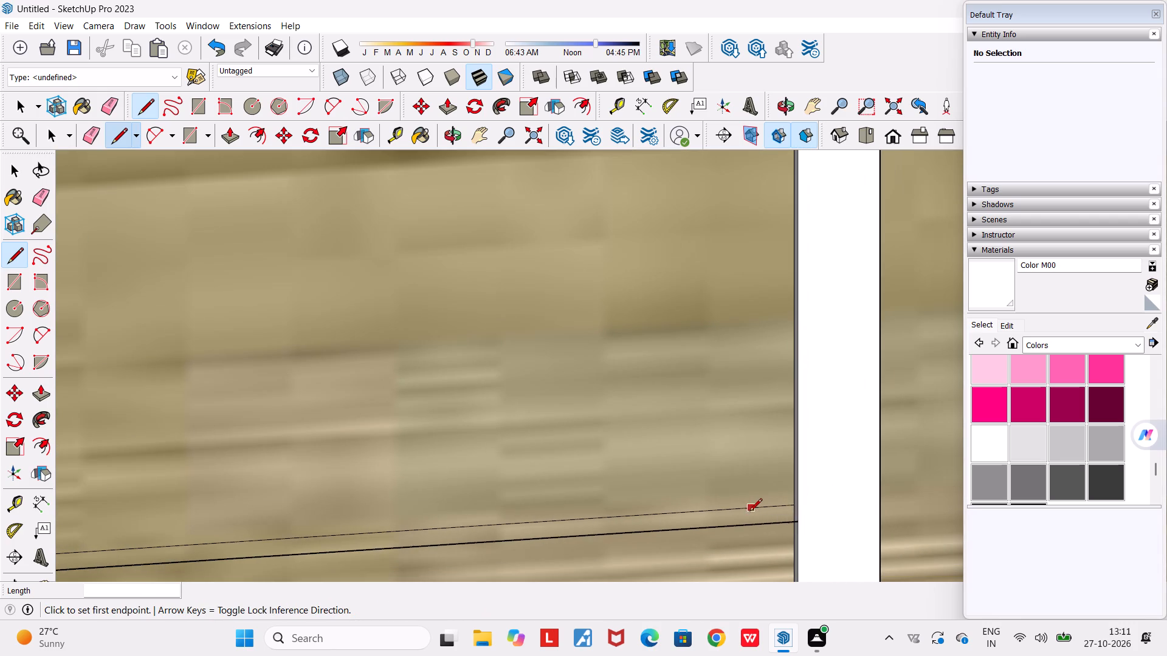
pyautogui.press('space')
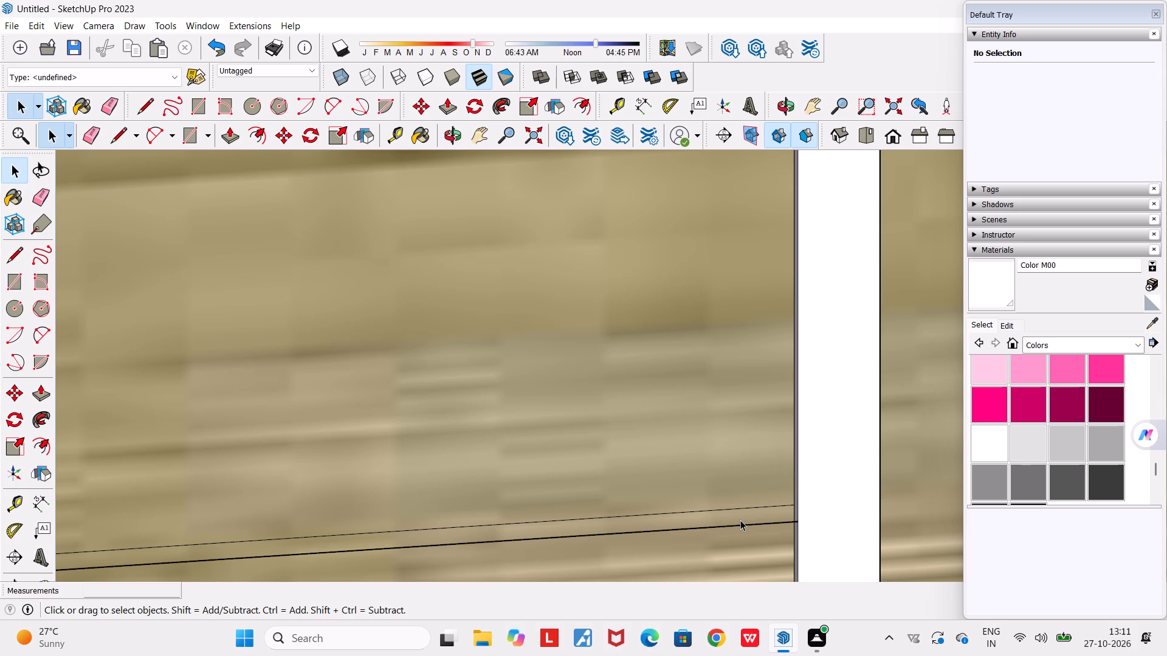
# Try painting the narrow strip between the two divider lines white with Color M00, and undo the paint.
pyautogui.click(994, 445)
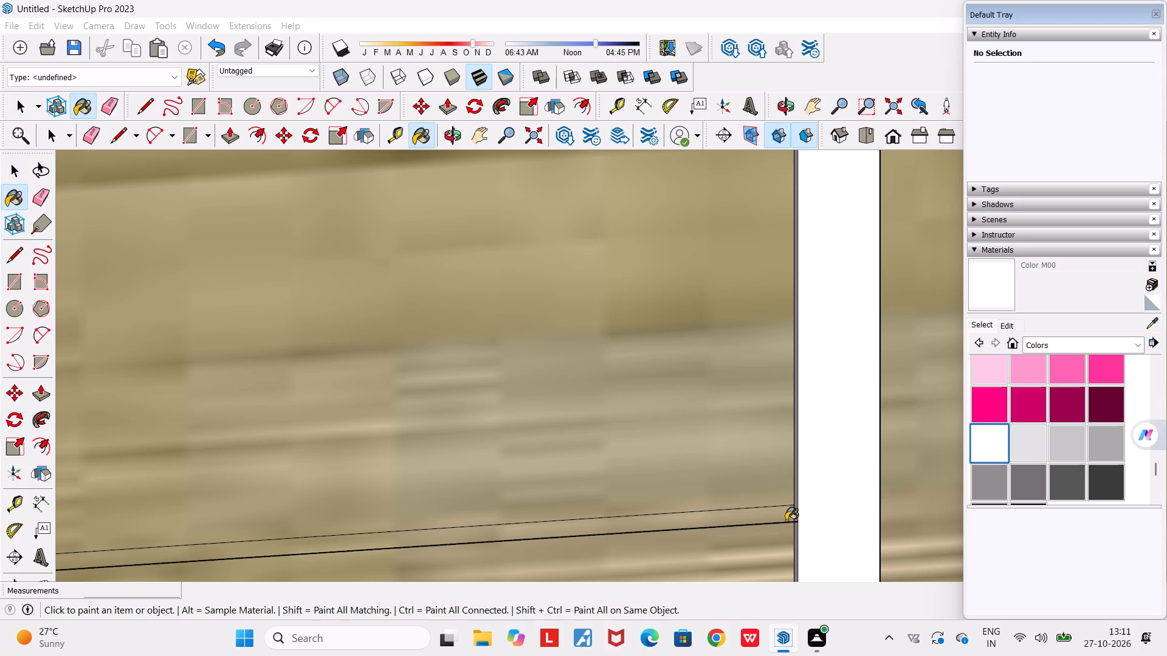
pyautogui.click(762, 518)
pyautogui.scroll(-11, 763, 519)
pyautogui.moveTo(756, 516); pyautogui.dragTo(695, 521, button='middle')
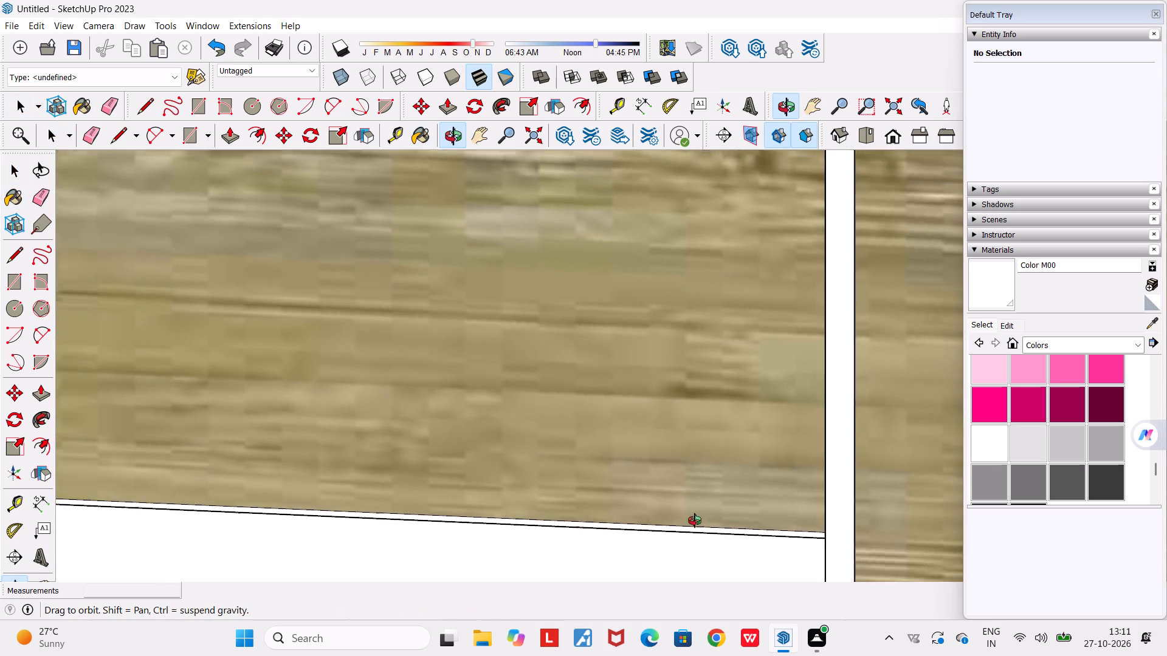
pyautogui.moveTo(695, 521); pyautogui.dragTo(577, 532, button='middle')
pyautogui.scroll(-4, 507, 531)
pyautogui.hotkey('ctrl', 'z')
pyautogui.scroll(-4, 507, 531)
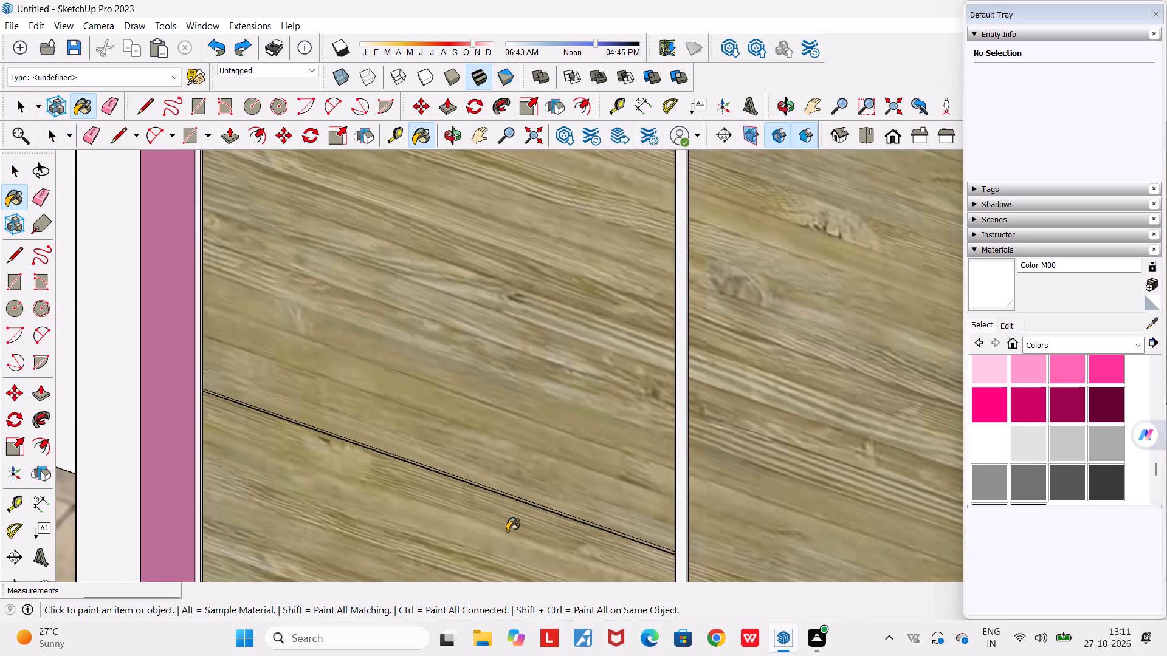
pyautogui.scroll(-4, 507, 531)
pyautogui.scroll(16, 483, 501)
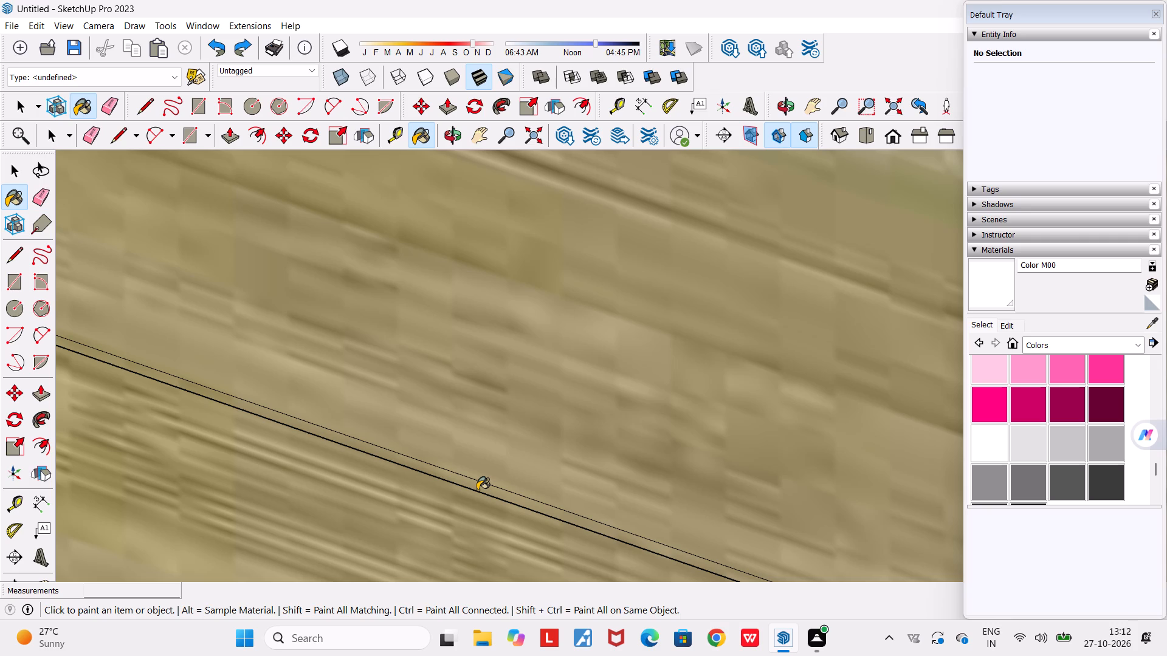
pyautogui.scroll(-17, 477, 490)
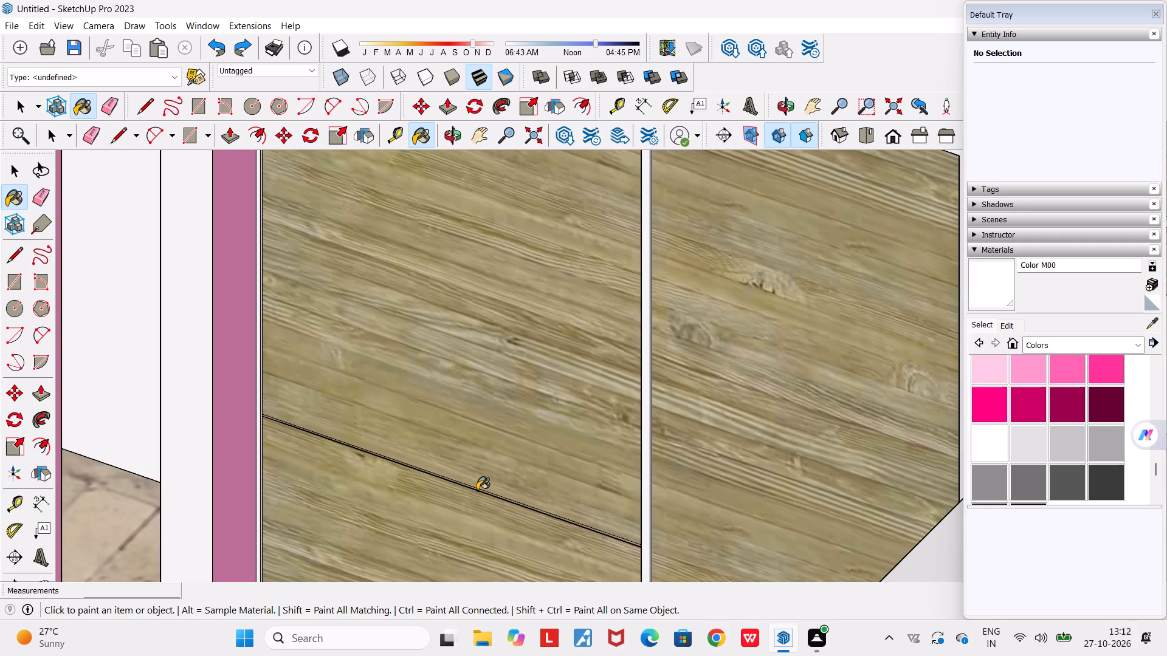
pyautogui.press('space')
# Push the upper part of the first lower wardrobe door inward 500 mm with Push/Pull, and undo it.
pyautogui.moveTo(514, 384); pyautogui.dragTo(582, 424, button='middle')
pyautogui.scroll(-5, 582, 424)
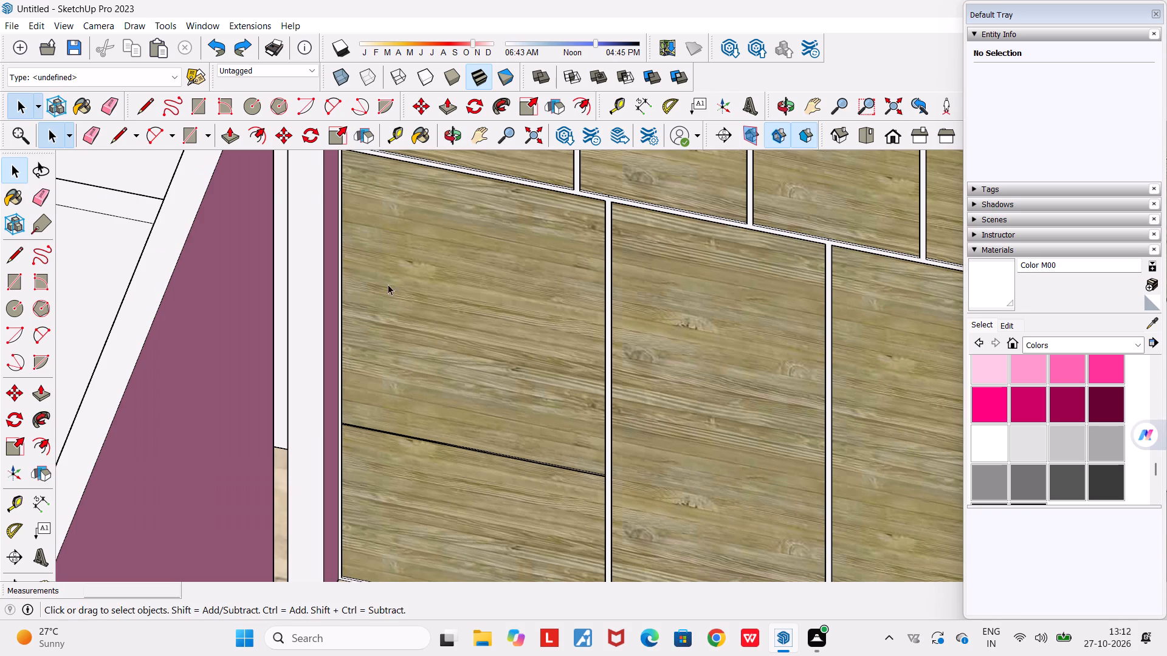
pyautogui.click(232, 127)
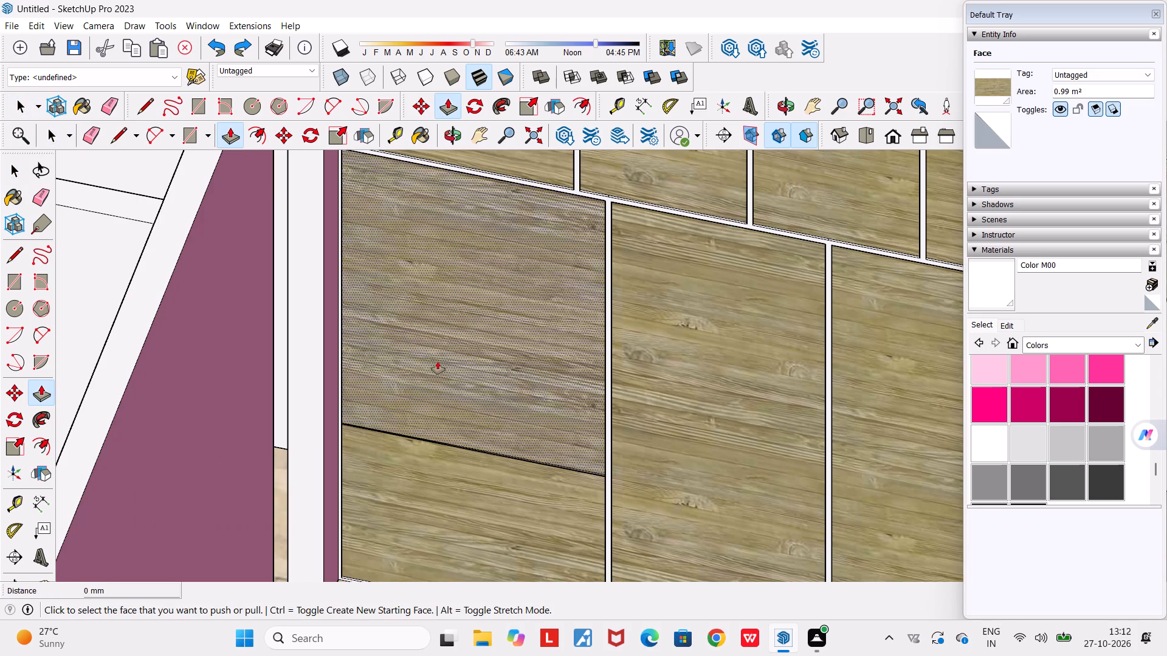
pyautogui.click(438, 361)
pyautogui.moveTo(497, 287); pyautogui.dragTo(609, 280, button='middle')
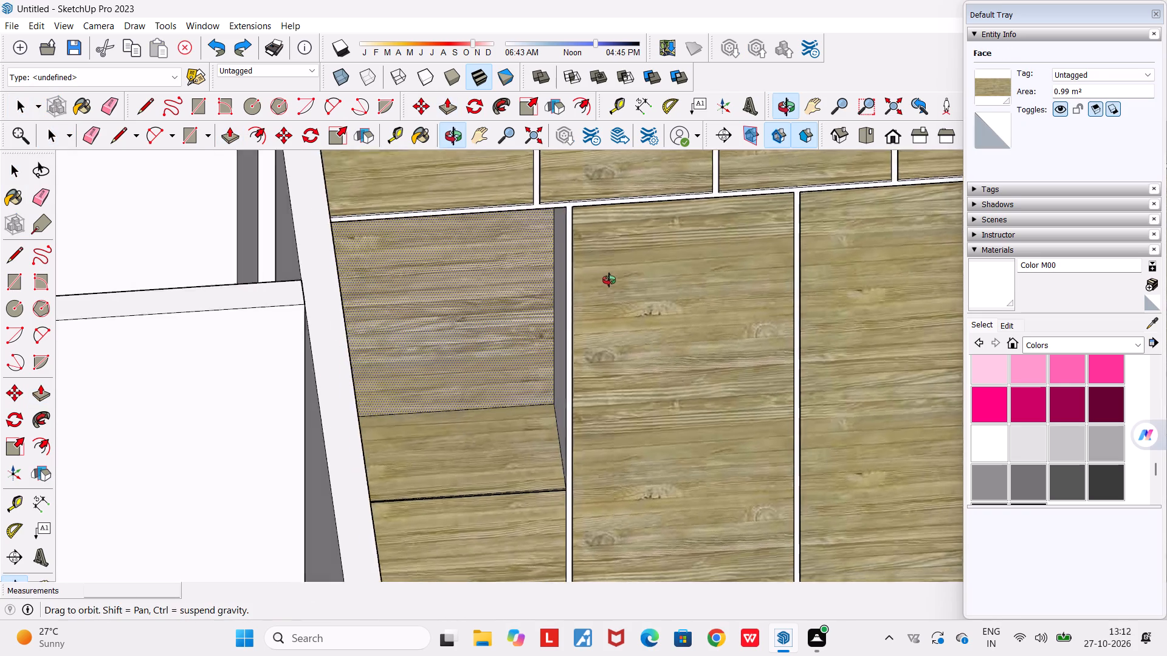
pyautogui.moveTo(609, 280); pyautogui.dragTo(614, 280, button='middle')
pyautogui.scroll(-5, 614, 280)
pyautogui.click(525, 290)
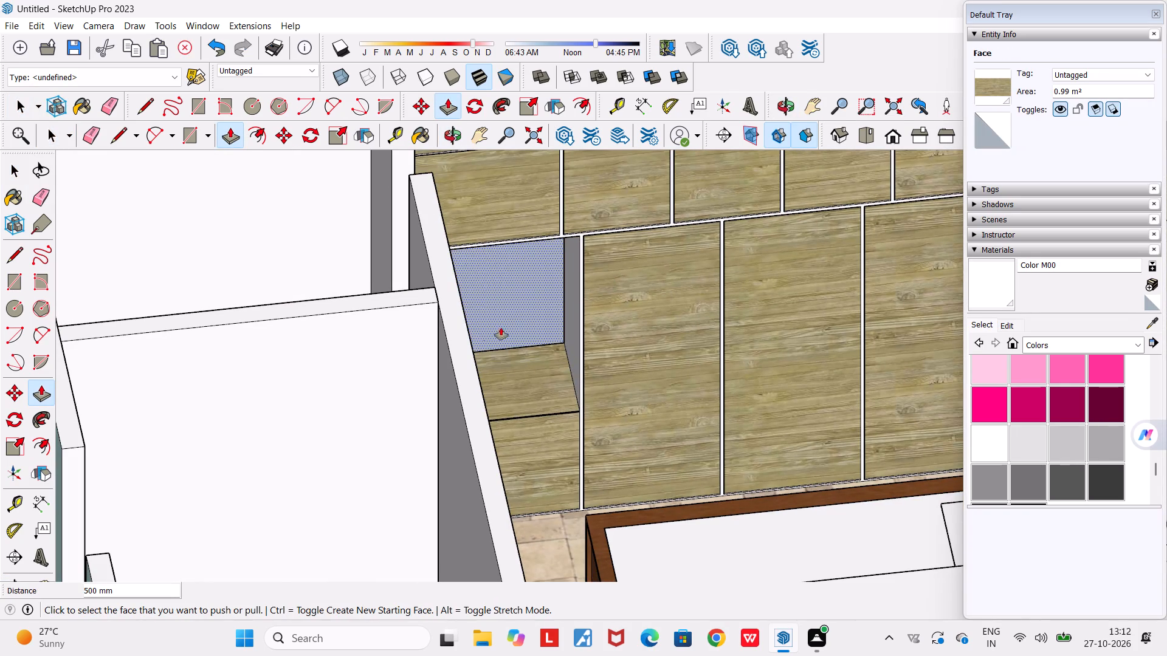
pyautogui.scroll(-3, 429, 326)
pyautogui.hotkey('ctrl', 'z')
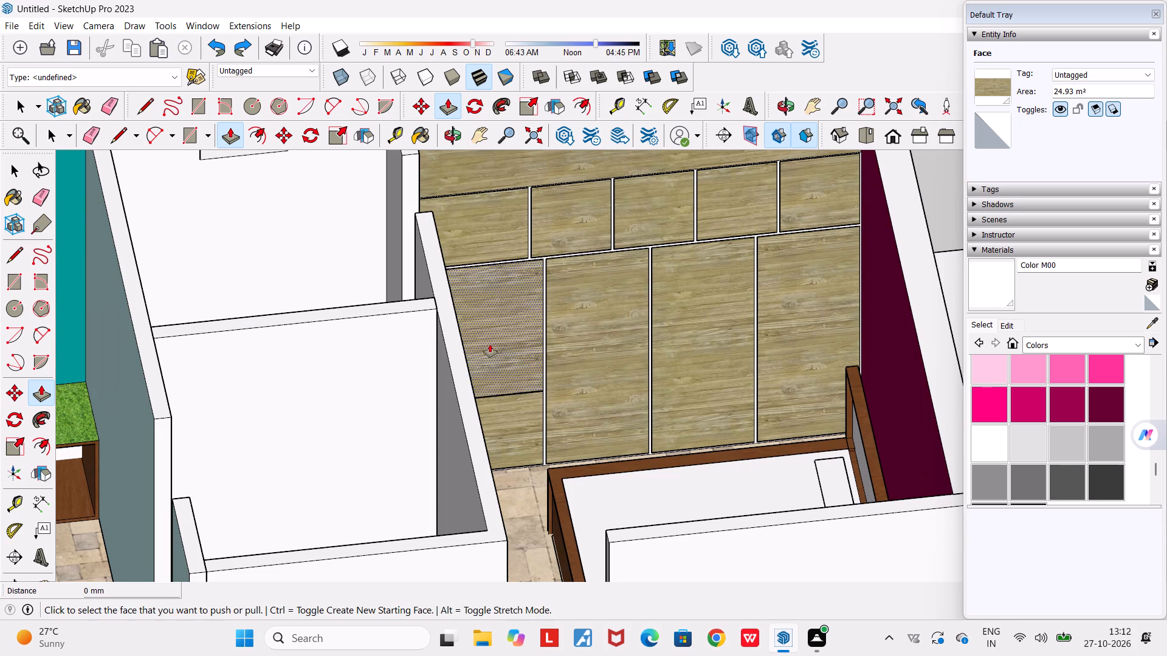
# Push the upper part of the first lower wardrobe door inward about 438 mm to form an open recess.
pyautogui.click(490, 344)
pyautogui.click(484, 299)
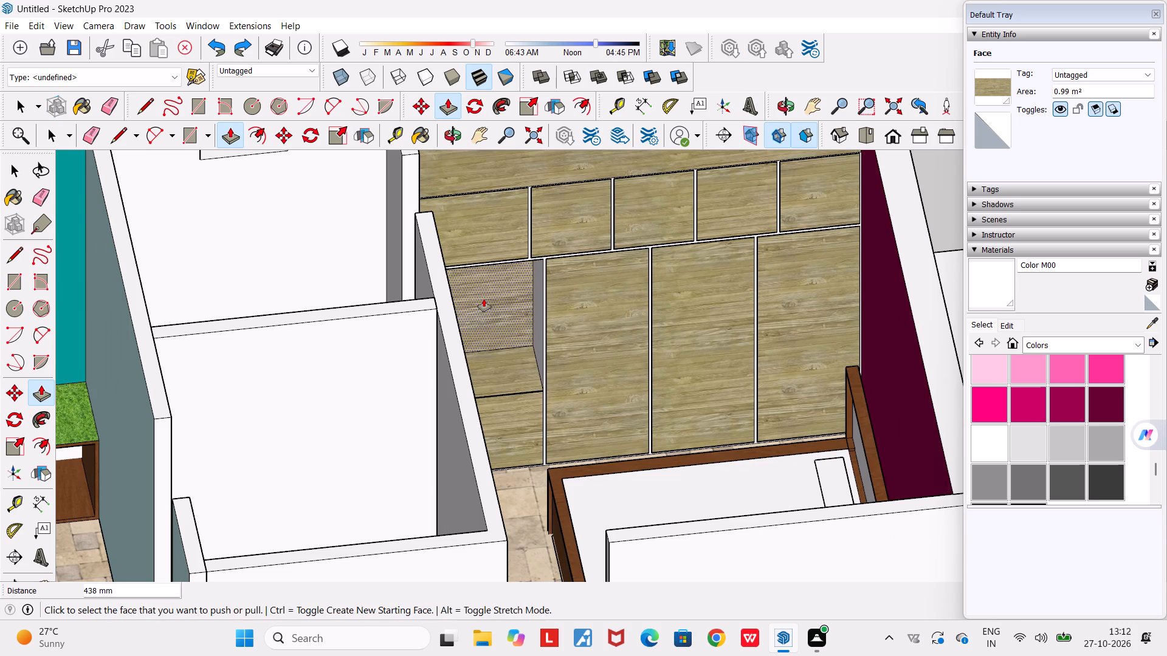
pyautogui.moveTo(497, 344); pyautogui.dragTo(300, 355, button='middle')
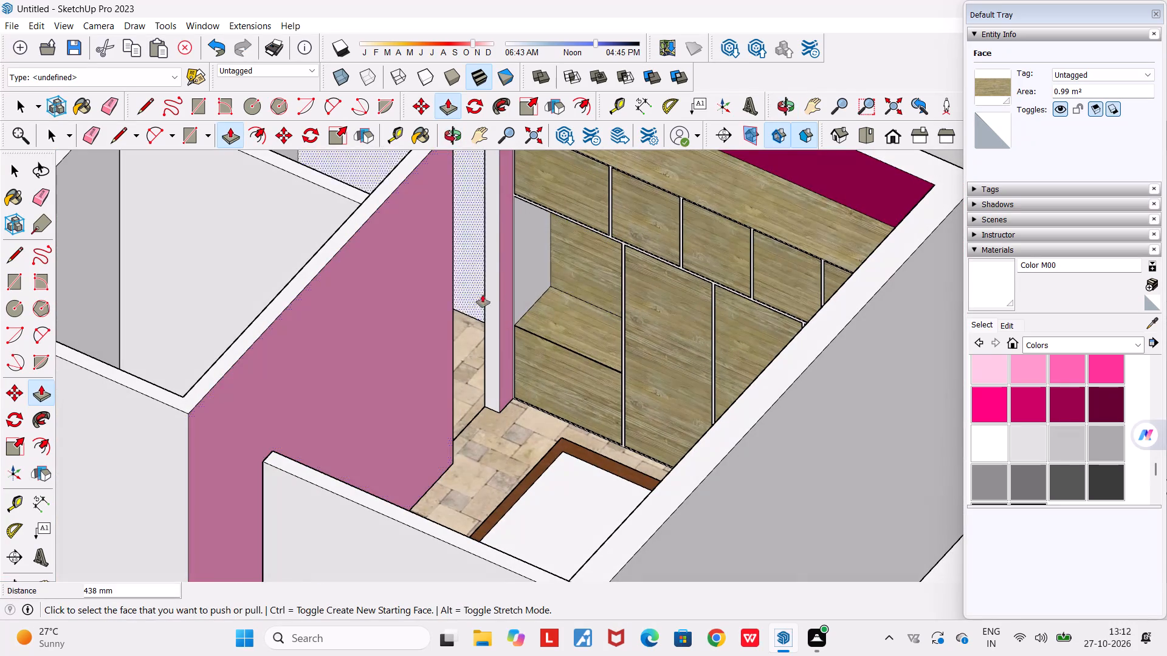
pyautogui.scroll(4, 583, 295)
pyautogui.moveTo(576, 225); pyautogui.dragTo(618, 201, button='middle')
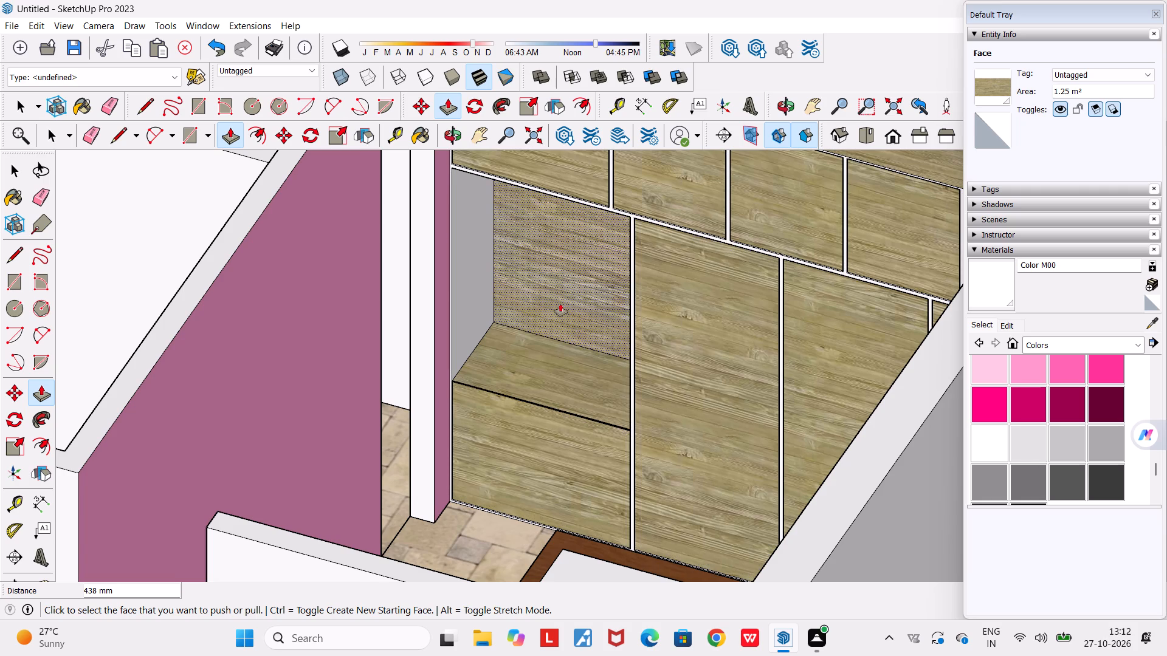
pyautogui.press('space')
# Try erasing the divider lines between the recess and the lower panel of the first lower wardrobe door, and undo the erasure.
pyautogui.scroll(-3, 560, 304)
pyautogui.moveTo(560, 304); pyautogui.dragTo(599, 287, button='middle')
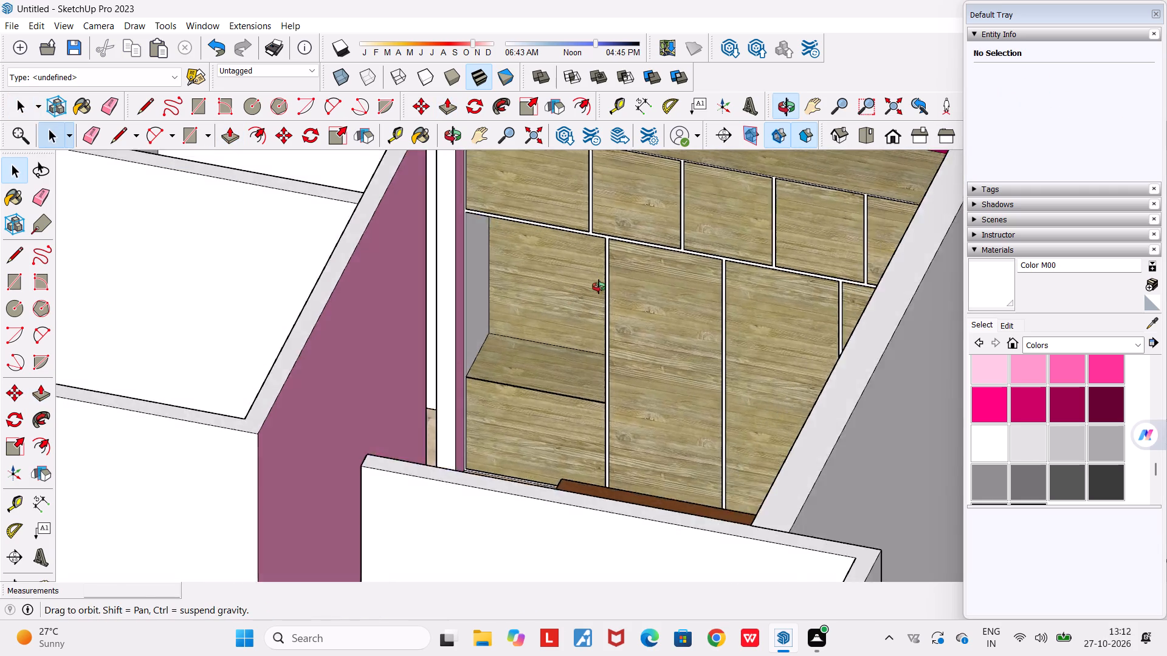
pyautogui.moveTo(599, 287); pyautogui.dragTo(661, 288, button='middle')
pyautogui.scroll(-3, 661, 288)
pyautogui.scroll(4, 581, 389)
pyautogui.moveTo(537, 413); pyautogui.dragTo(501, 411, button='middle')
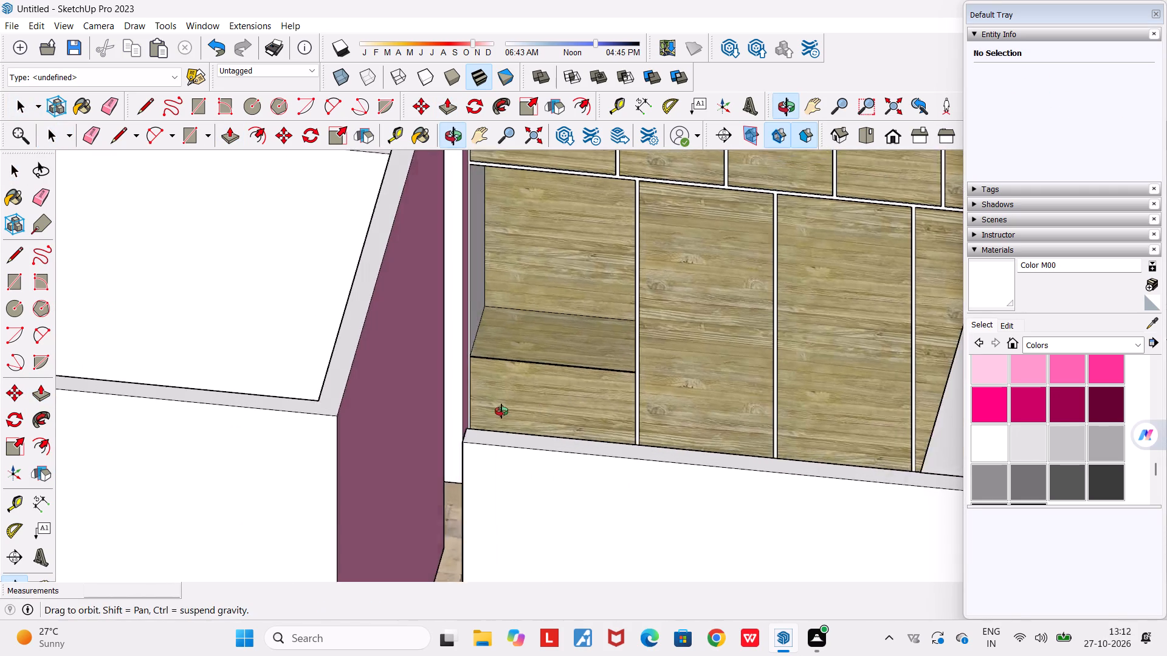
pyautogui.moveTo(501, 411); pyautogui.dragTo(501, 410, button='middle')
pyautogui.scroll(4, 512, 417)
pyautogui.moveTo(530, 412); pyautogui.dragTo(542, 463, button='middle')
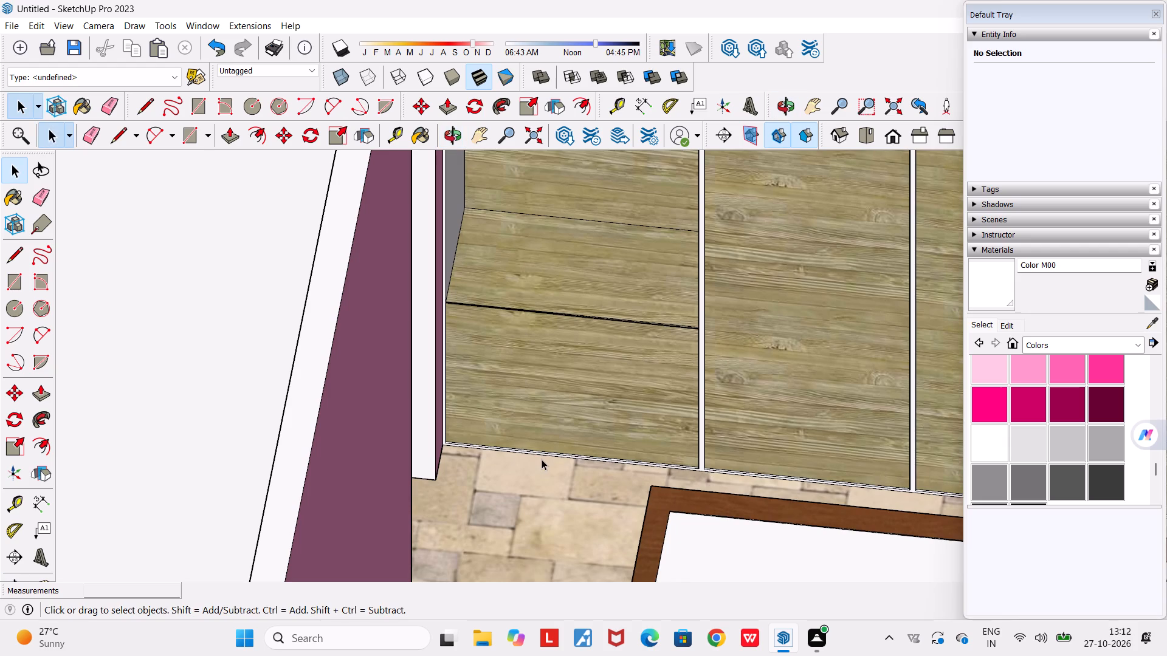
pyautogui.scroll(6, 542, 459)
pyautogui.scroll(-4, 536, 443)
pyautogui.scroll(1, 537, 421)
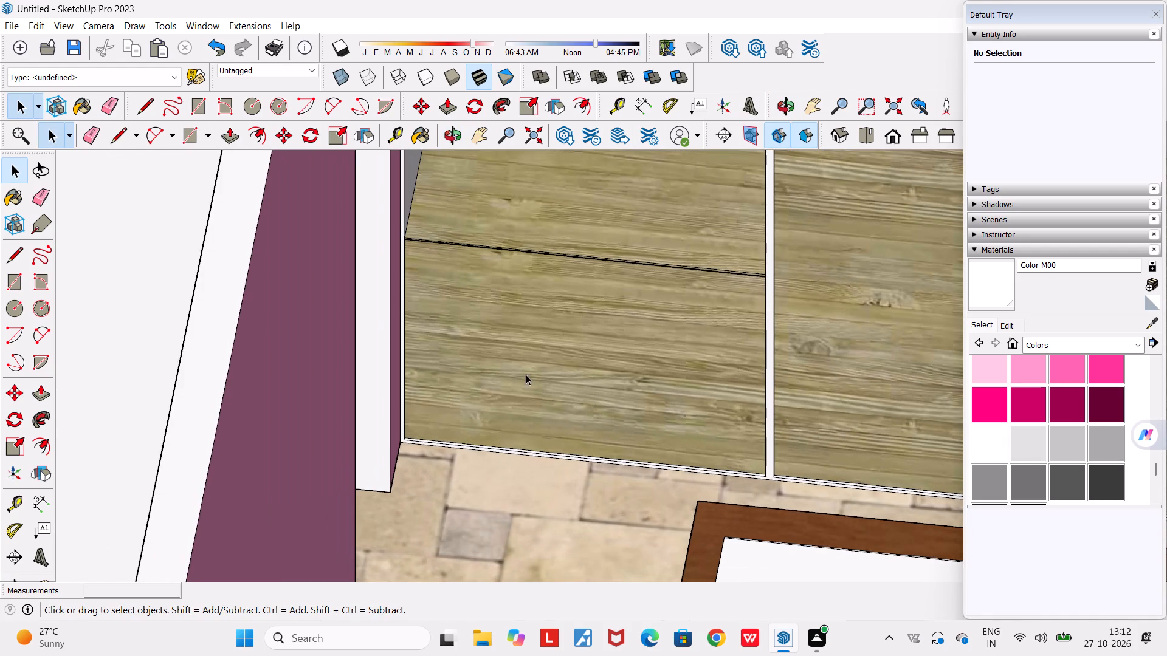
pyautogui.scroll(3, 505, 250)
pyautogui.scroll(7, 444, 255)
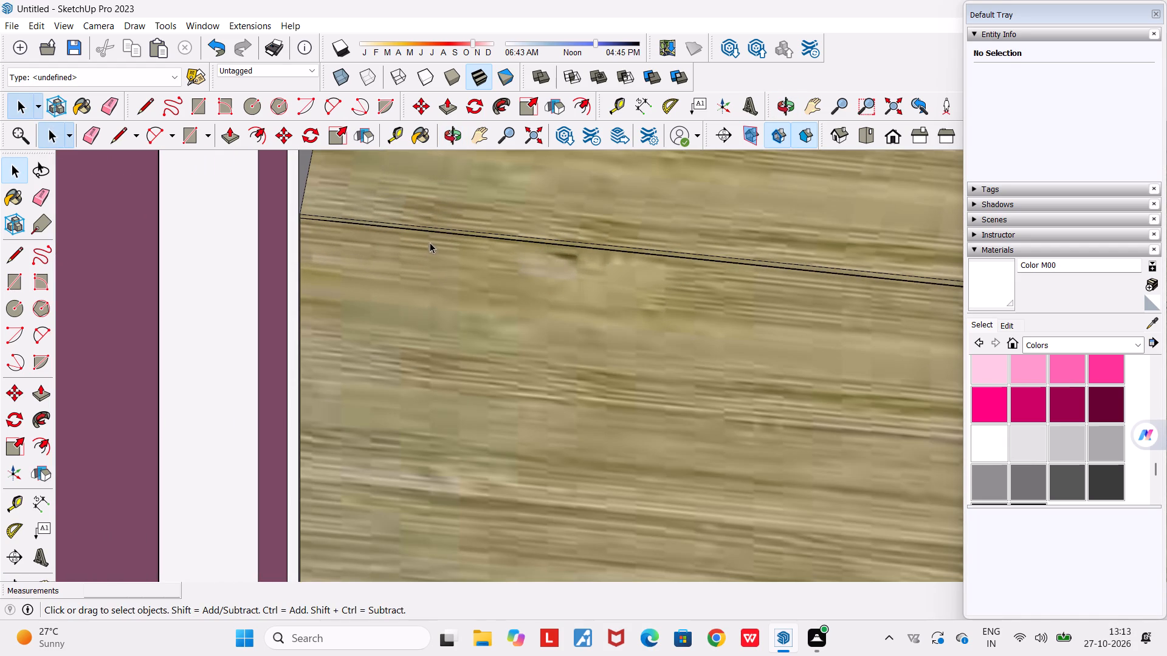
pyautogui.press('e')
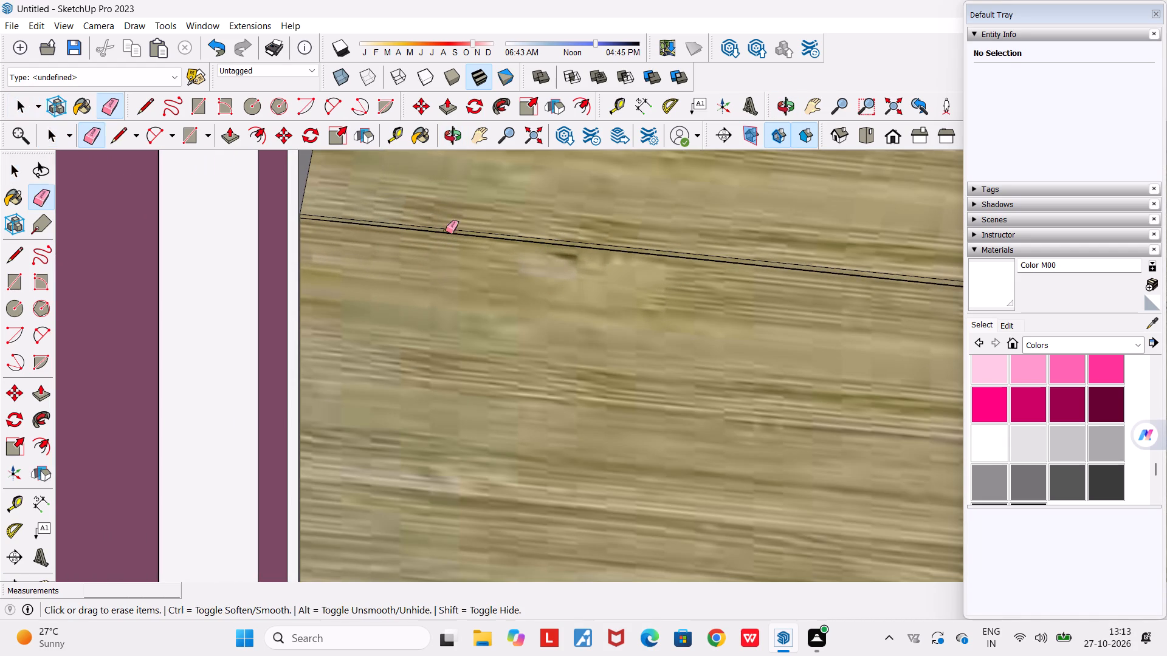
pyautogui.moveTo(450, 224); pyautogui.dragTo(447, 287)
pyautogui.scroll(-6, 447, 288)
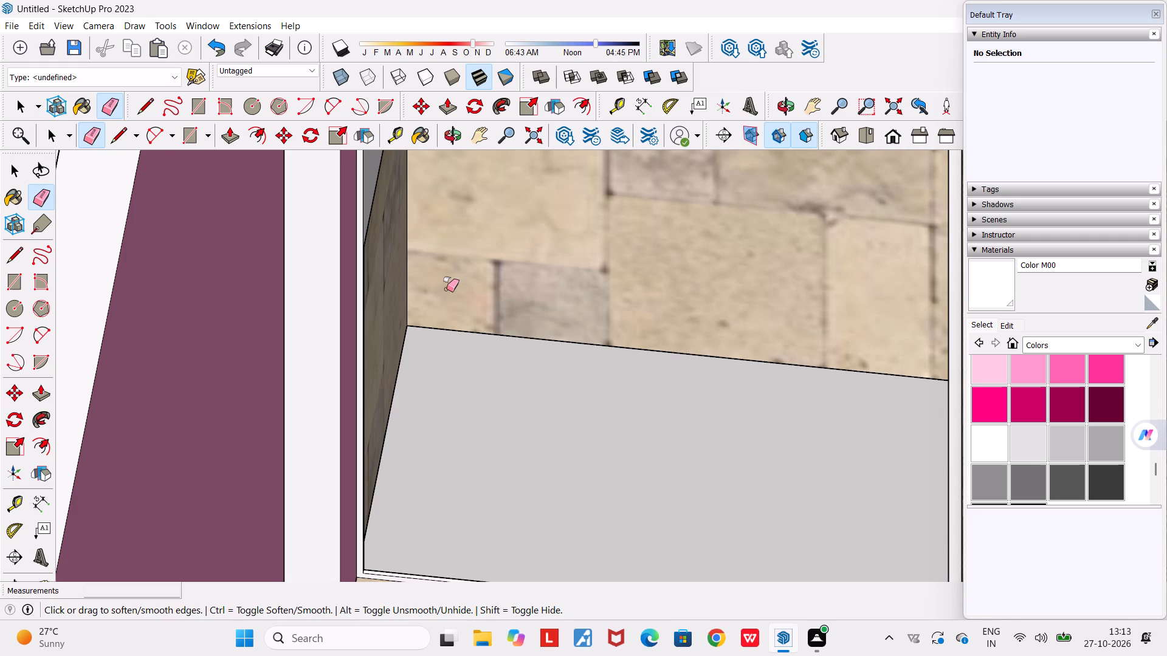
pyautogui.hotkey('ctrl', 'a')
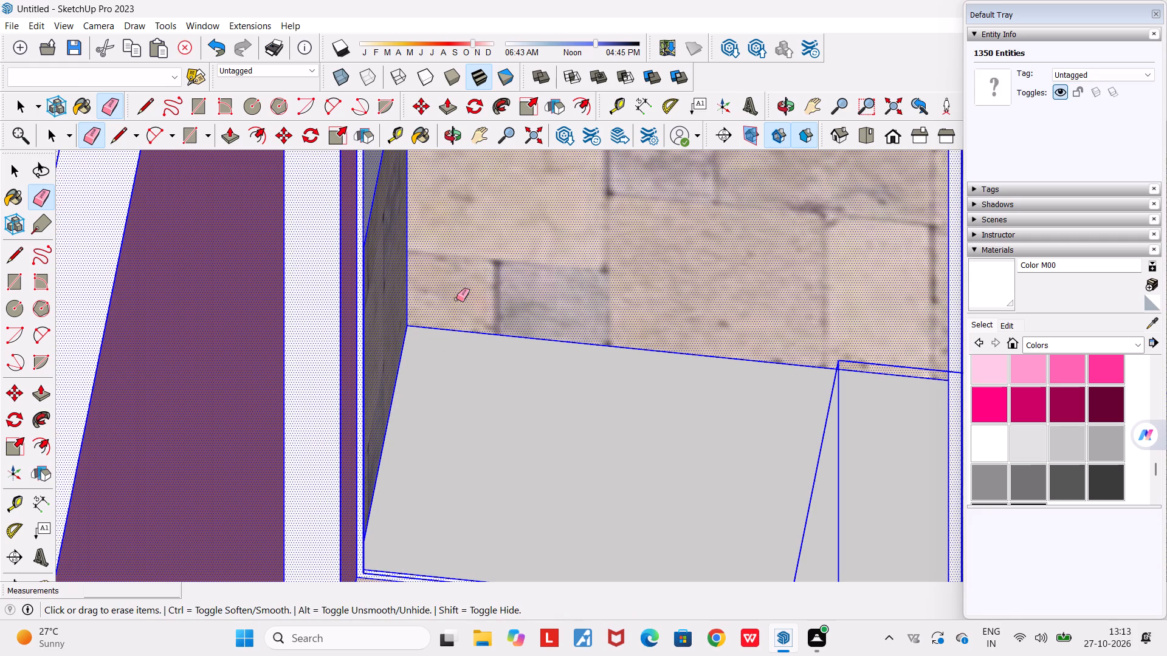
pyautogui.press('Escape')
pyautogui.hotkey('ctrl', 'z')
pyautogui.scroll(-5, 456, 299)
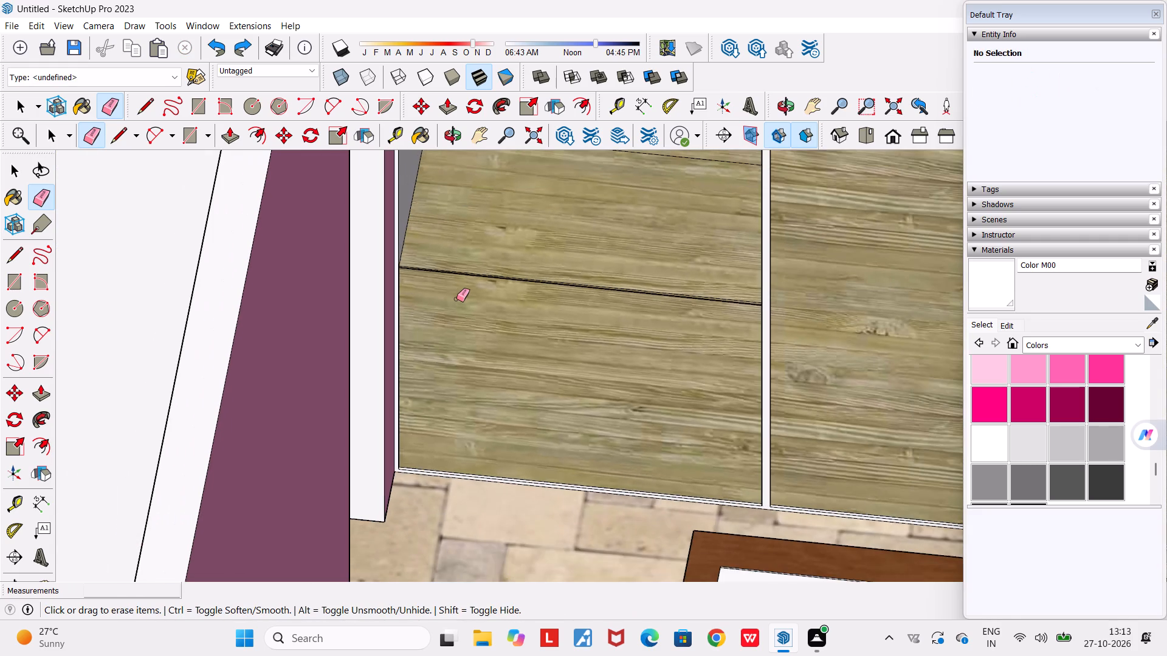
# Place a horizontal guide 420 mm above the bottom edge of the first lower wardrobe door's lower panel.
pyautogui.moveTo(548, 389); pyautogui.dragTo(575, 354, button='middle')
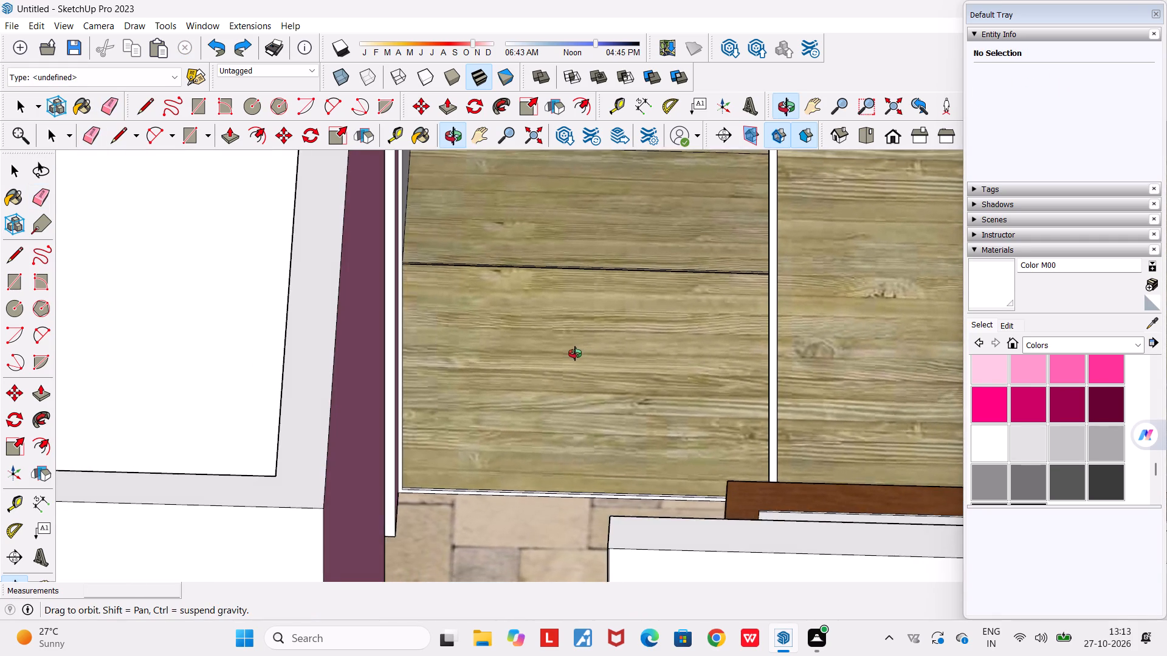
pyautogui.moveTo(575, 354); pyautogui.dragTo(567, 355, button='middle')
pyautogui.scroll(-2, 567, 355)
pyautogui.scroll(2, 579, 360)
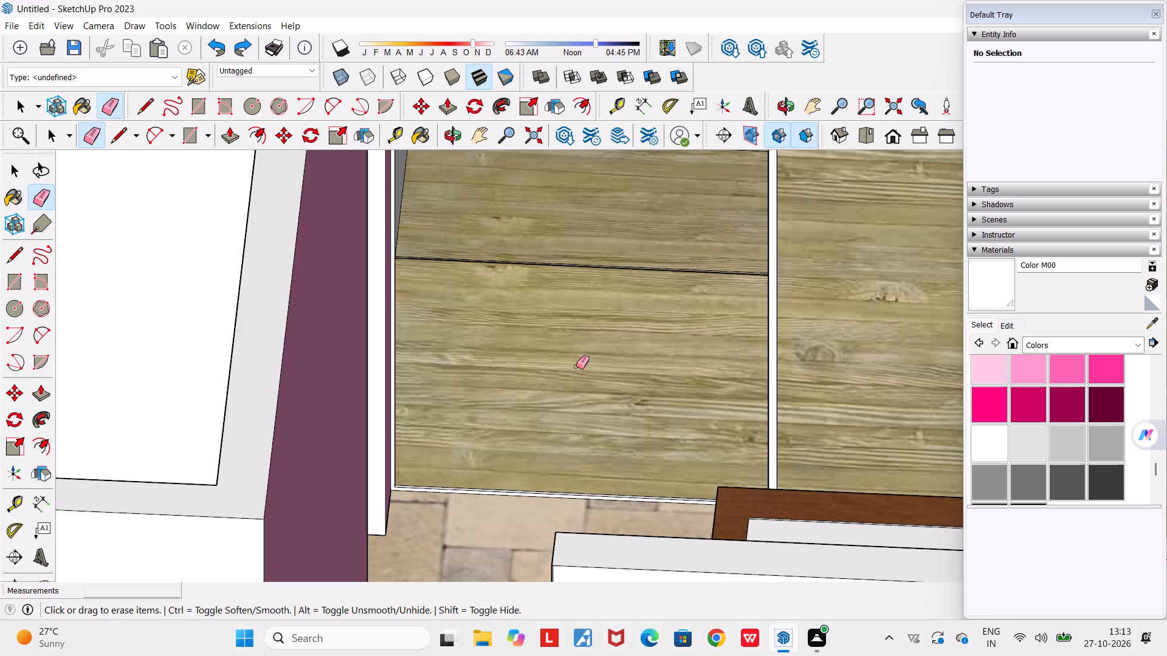
pyautogui.press('space')
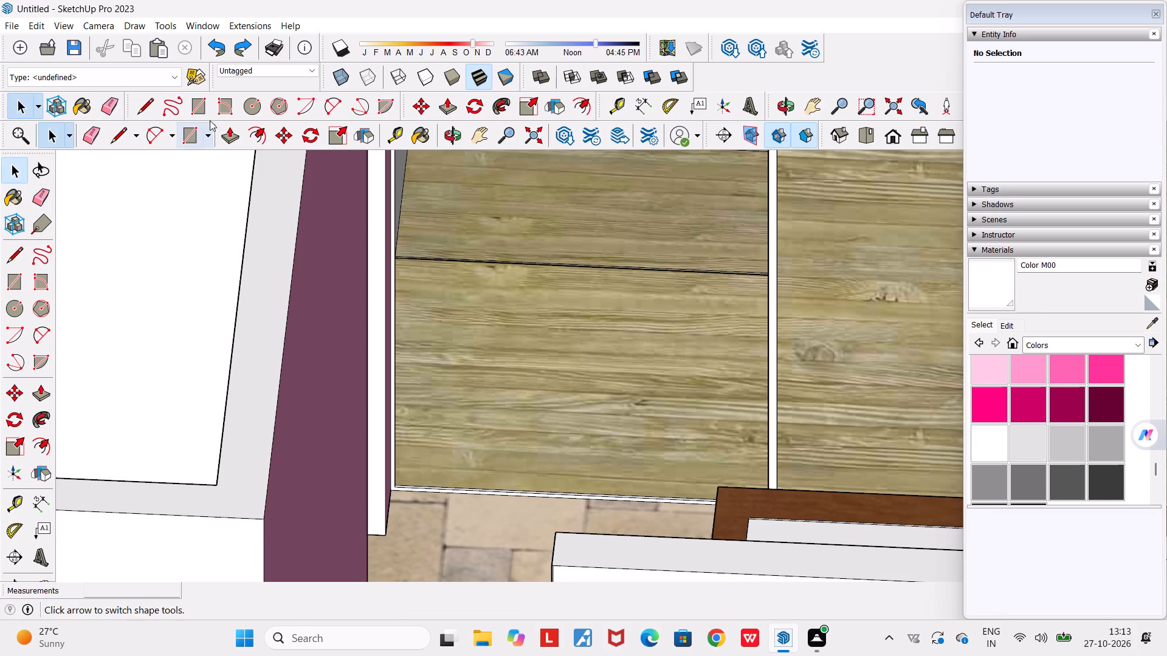
pyautogui.click(393, 129)
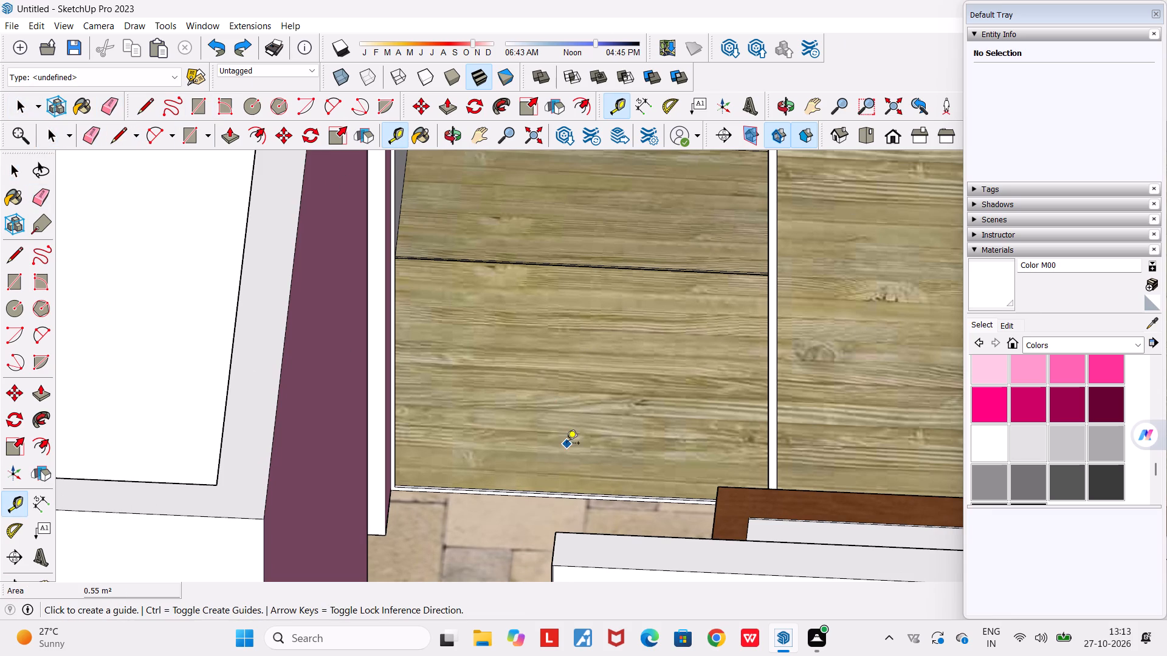
pyautogui.scroll(2, 565, 496)
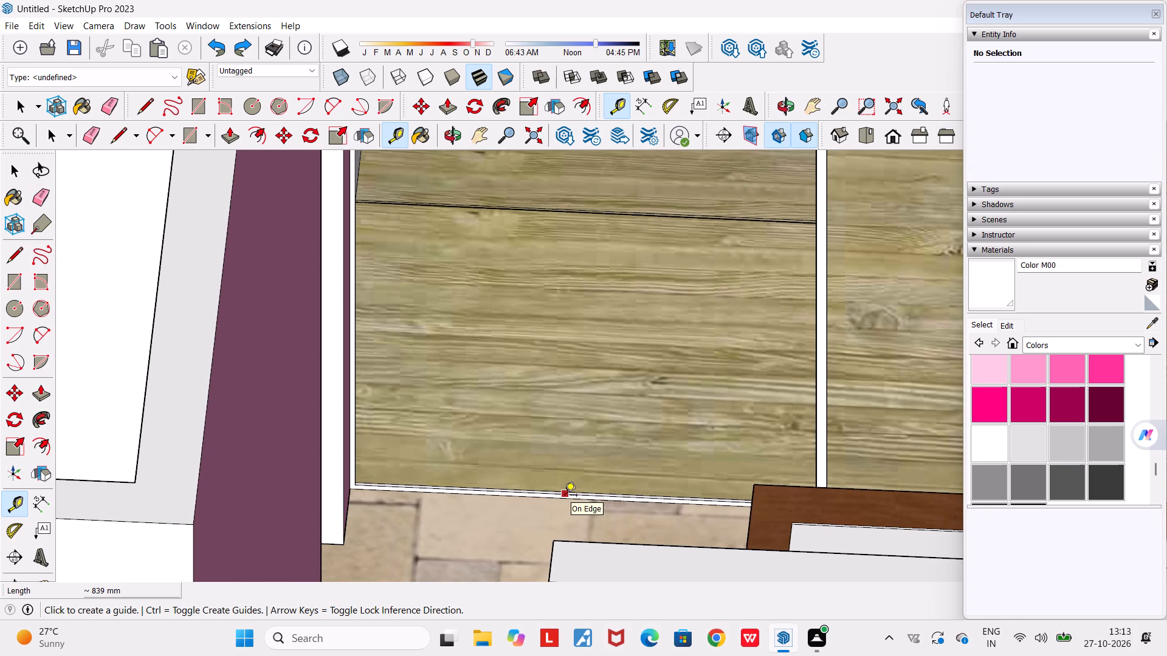
pyautogui.scroll(3, 568, 487)
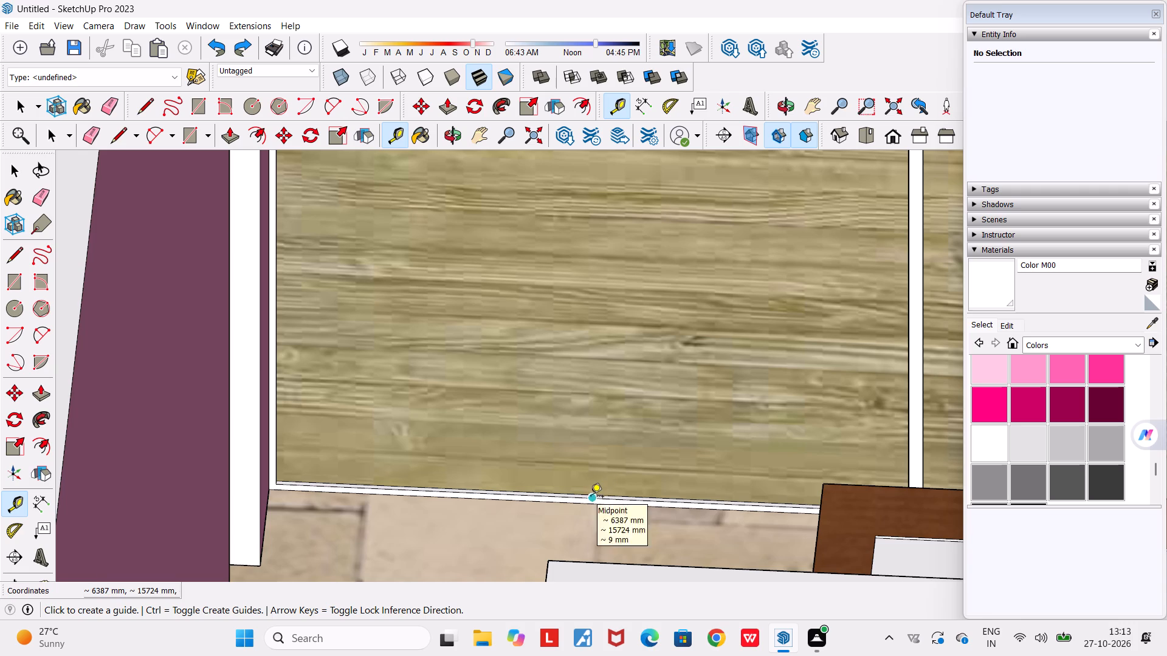
pyautogui.scroll(3, 587, 493)
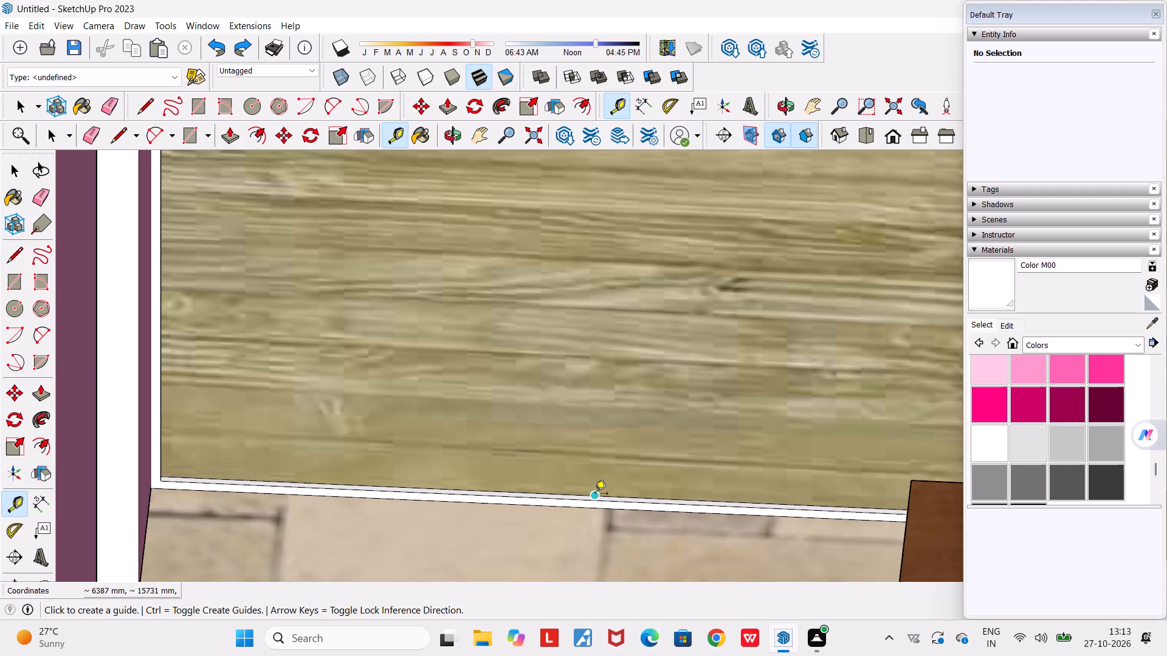
pyautogui.click(594, 494)
pyautogui.scroll(-6, 601, 322)
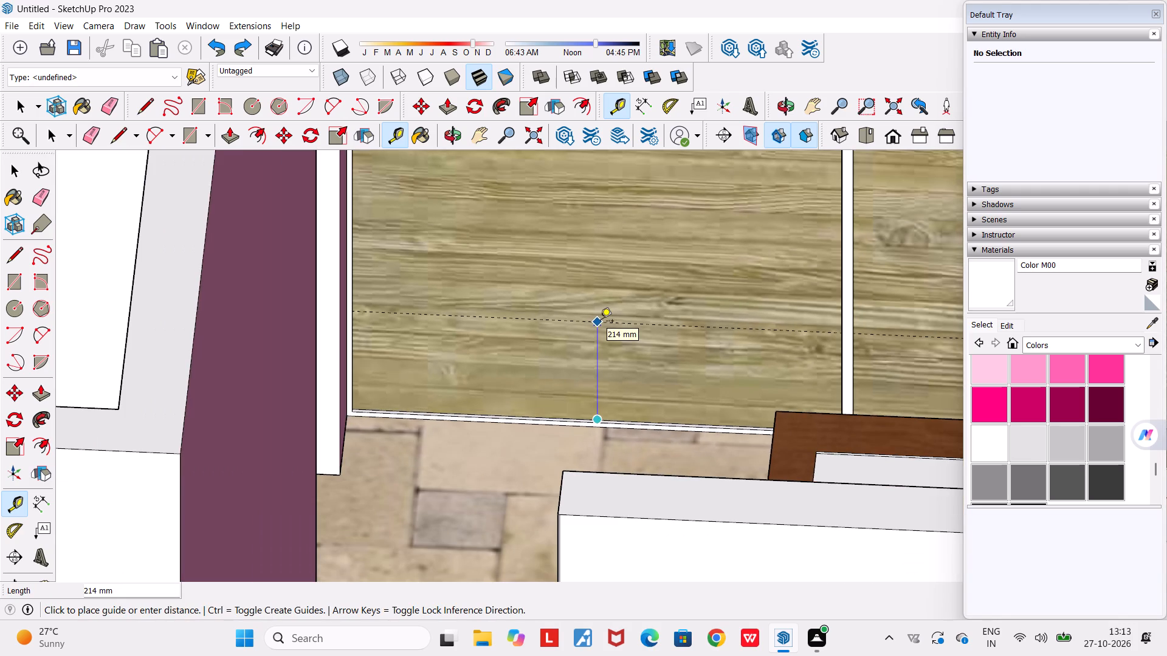
pyautogui.scroll(-6, 602, 298)
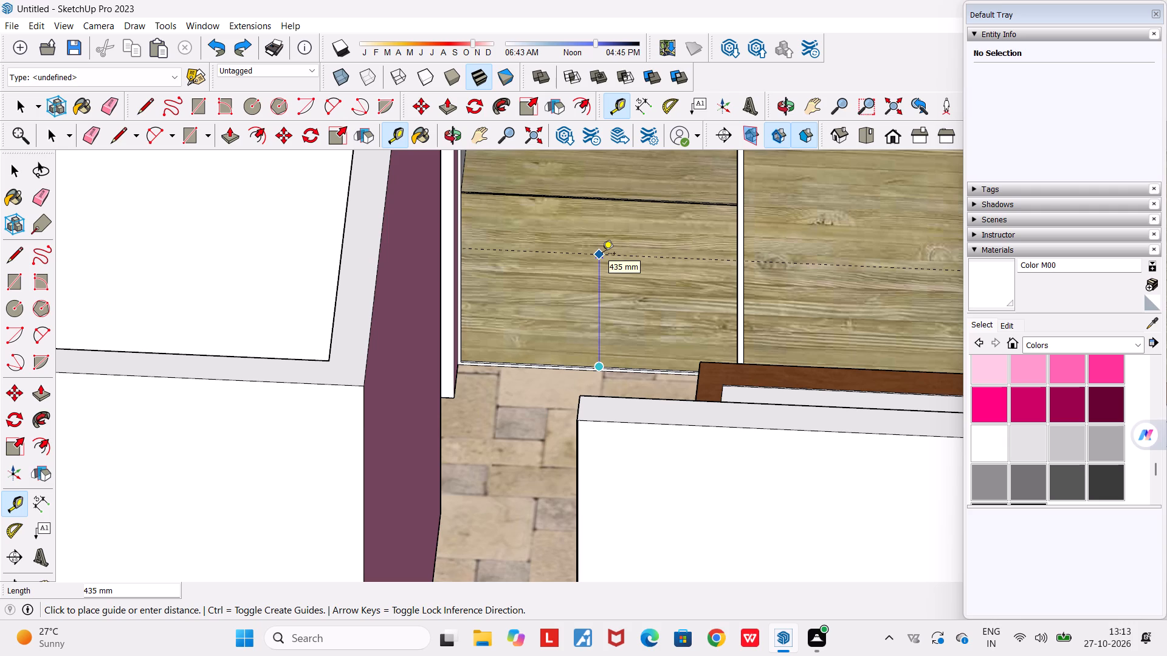
pyautogui.write('420')
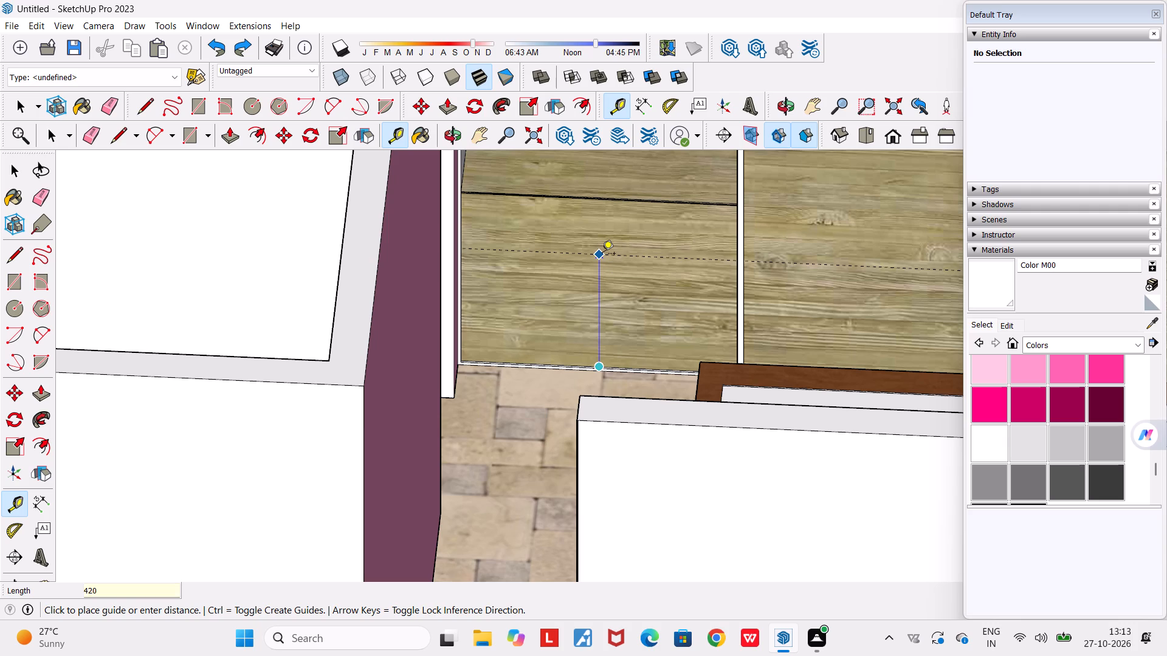
pyautogui.press('Return')
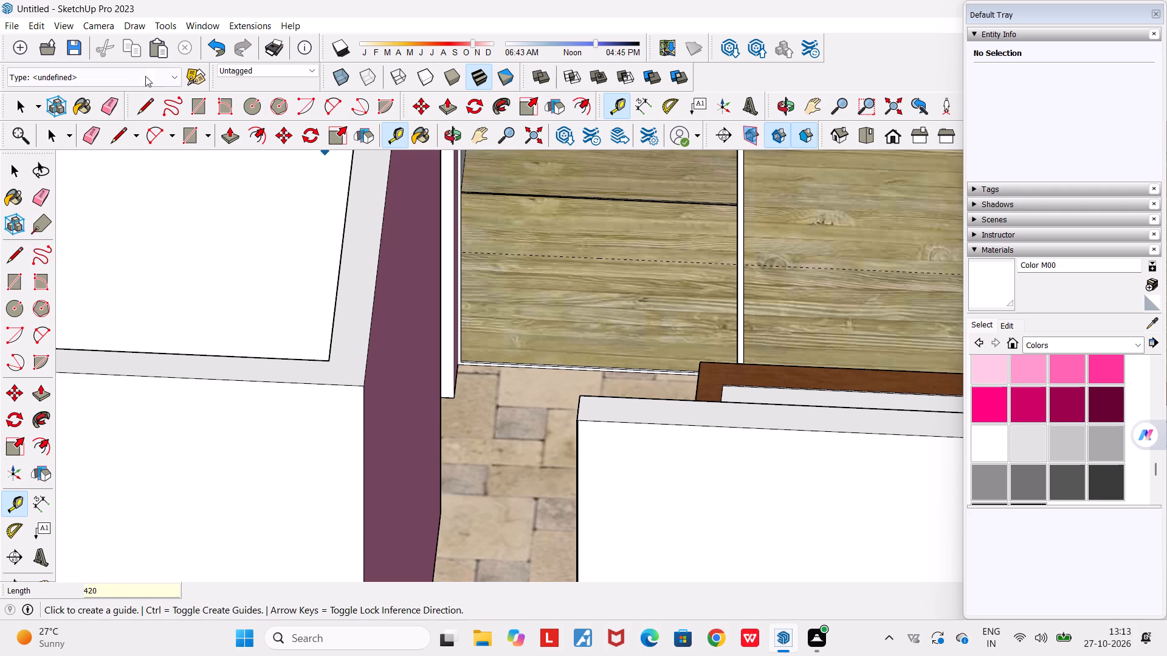
# Draw a vertical line from the midpoint of the lower panel's bottom edge up to the 420 mm guide.
pyautogui.click(151, 103)
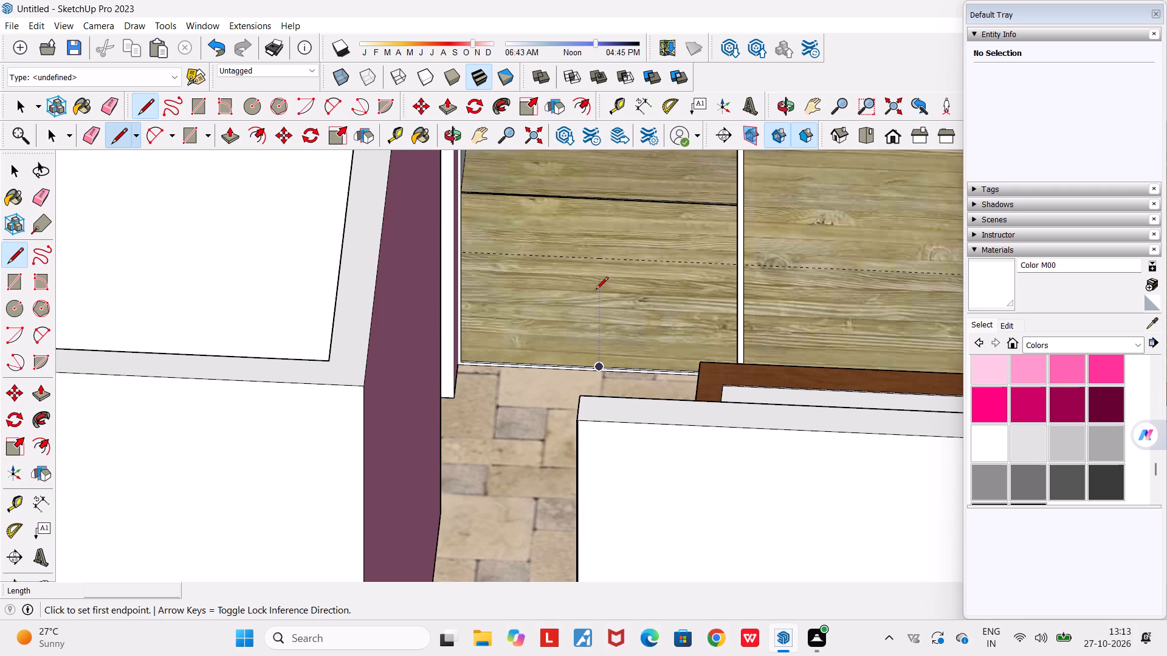
pyautogui.click(601, 363)
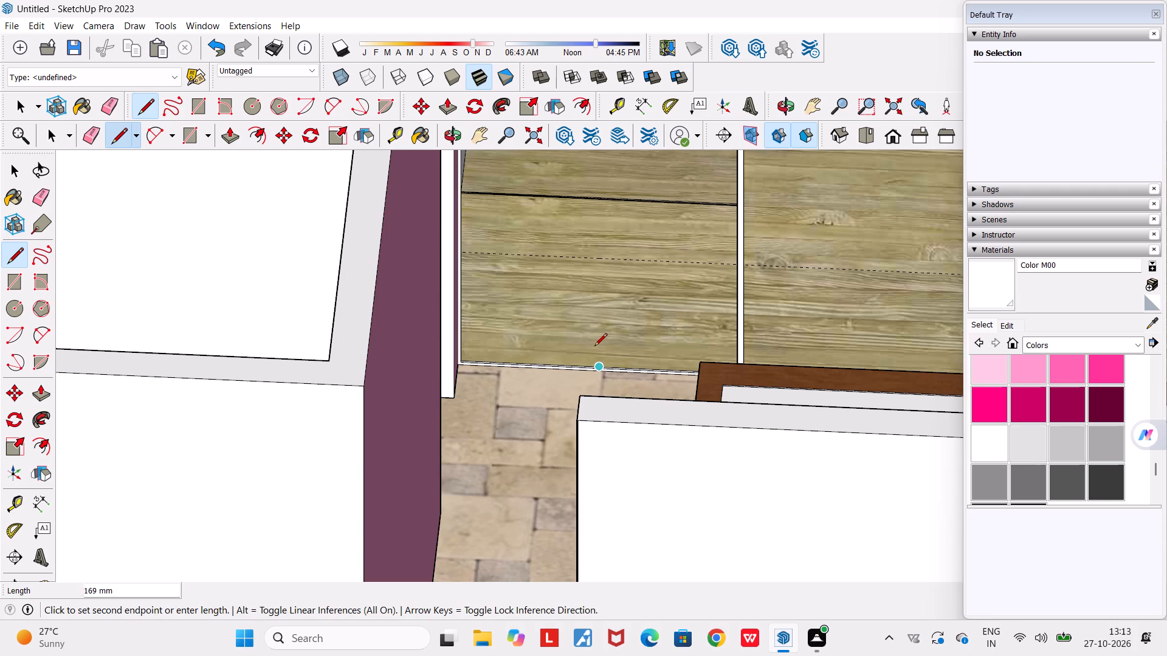
pyautogui.scroll(12, 601, 366)
pyautogui.click(597, 367)
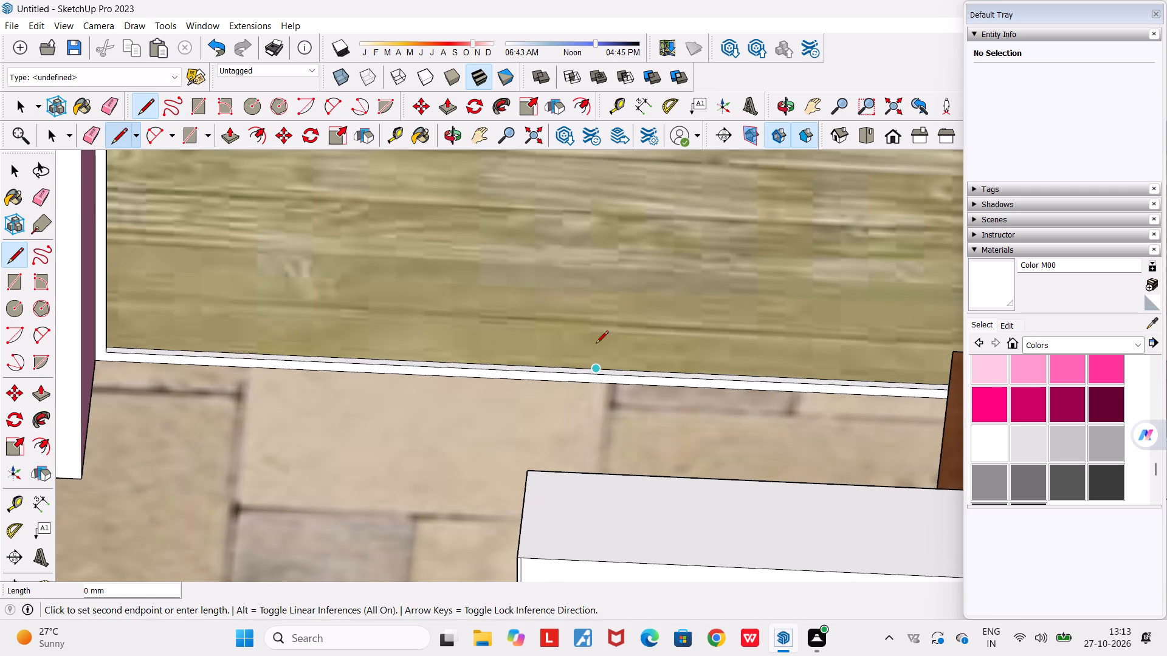
pyautogui.scroll(-11, 589, 273)
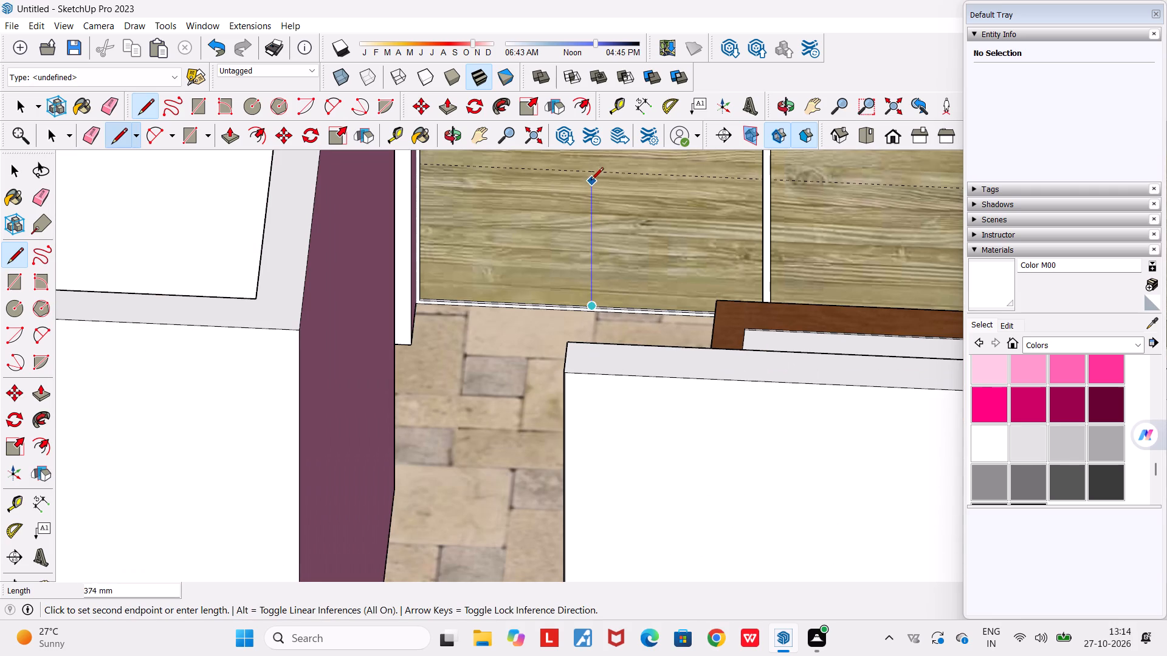
pyautogui.click(591, 174)
# Draw a line about 420 mm long along the guide from the vertical line's top to the panel edge beside the second door.
pyautogui.scroll(-5, 595, 230)
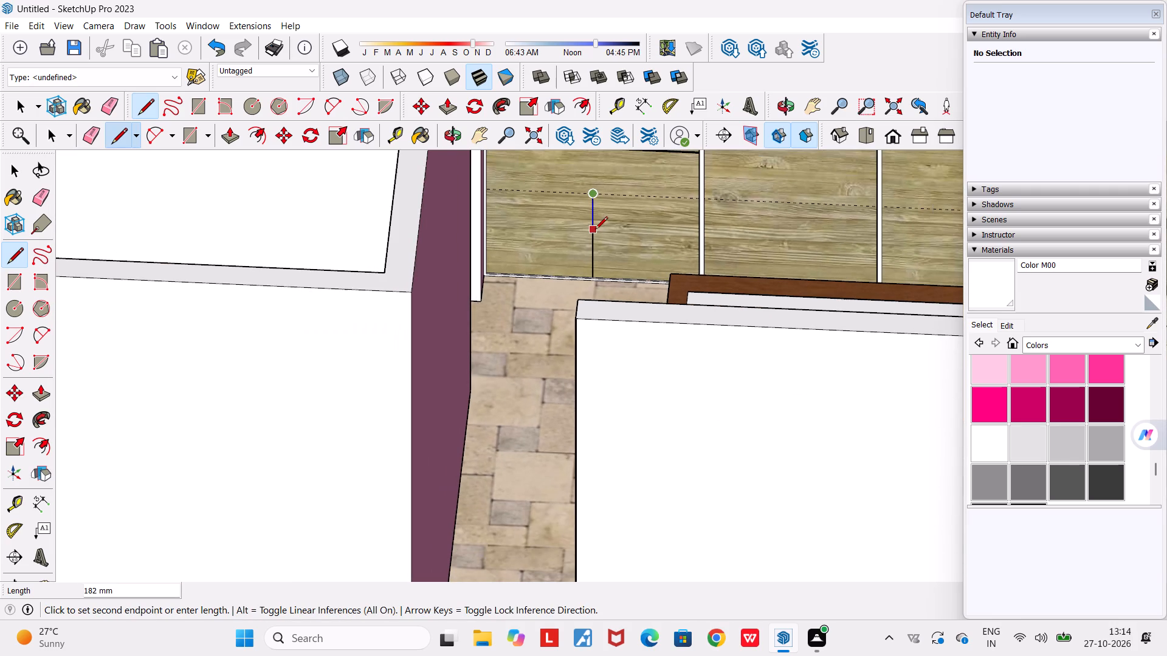
pyautogui.scroll(5, 697, 196)
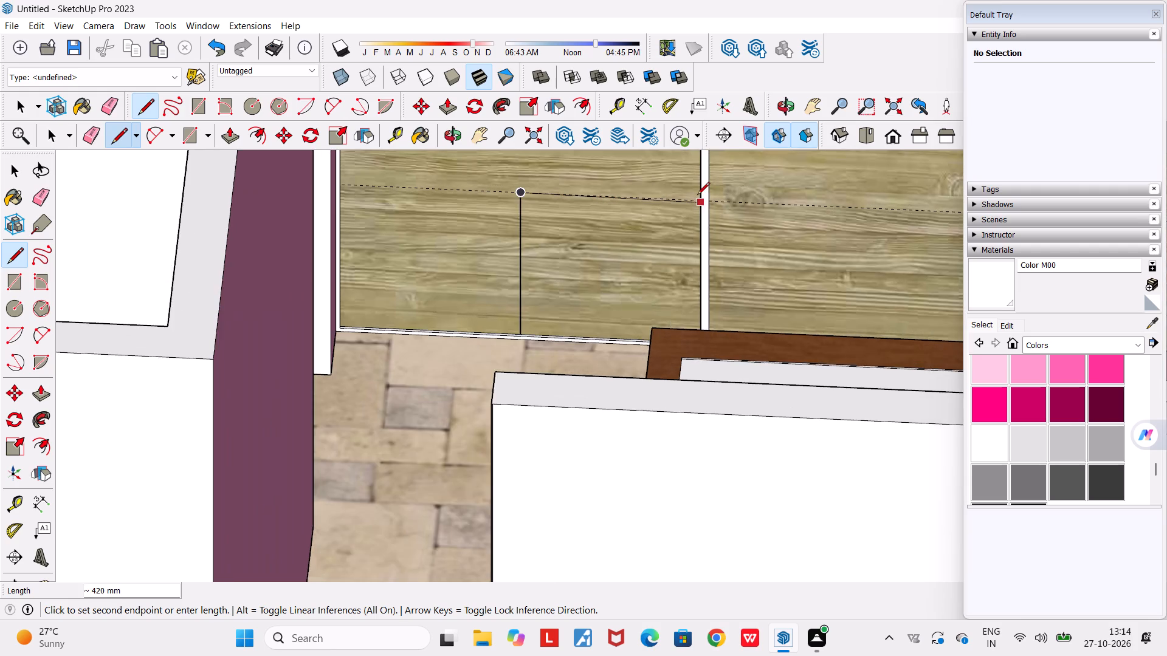
pyautogui.scroll(15, 697, 196)
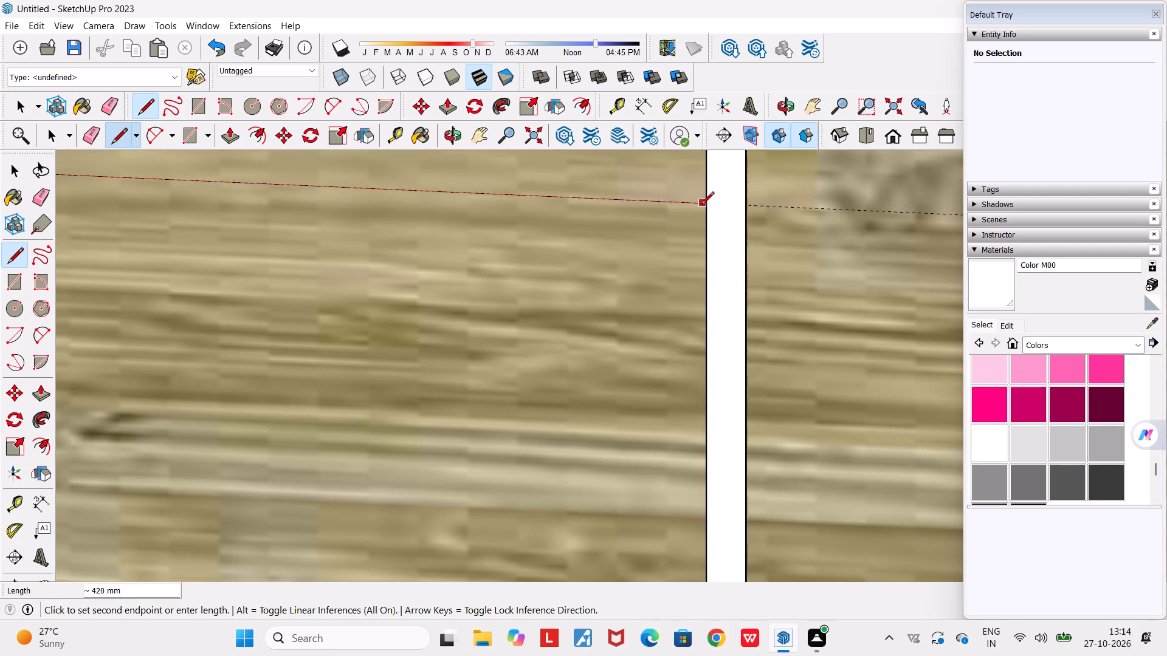
pyautogui.scroll(1, 701, 205)
pyautogui.middleClick(701, 205)
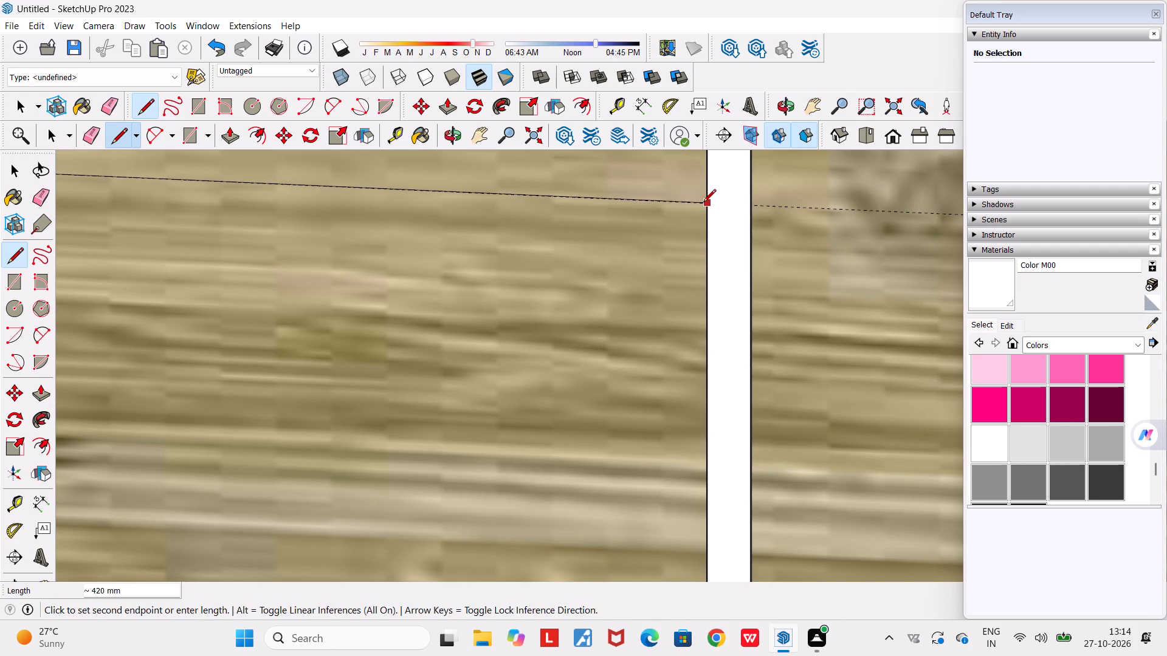
pyautogui.click(703, 203)
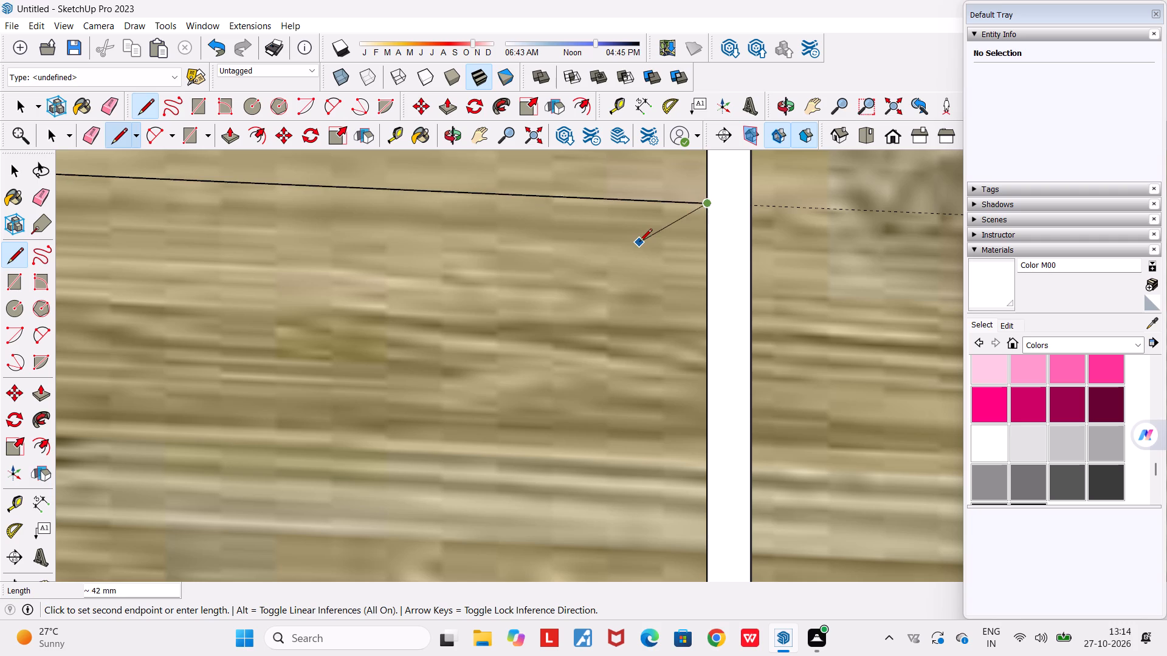
pyautogui.scroll(-11, 639, 242)
pyautogui.press('space')
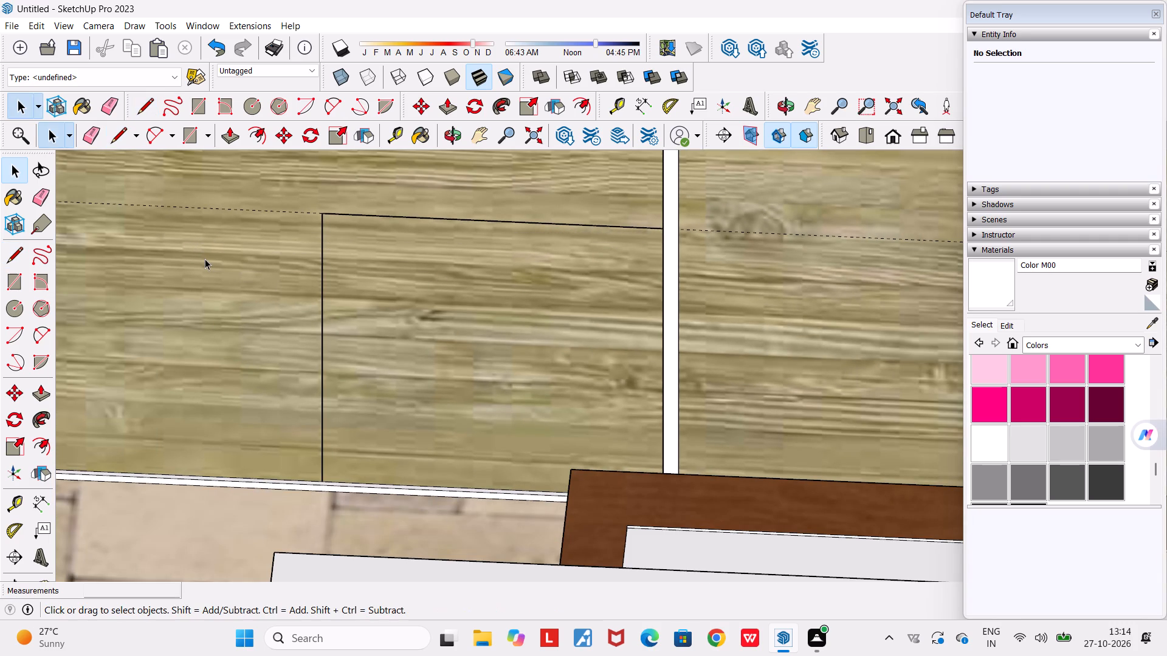
# Draw a line about 419 mm long along the 420 mm guide from the lower panel's outer side edge to the vertical line's top.
pyautogui.press('l')
pyautogui.scroll(-2, 240, 209)
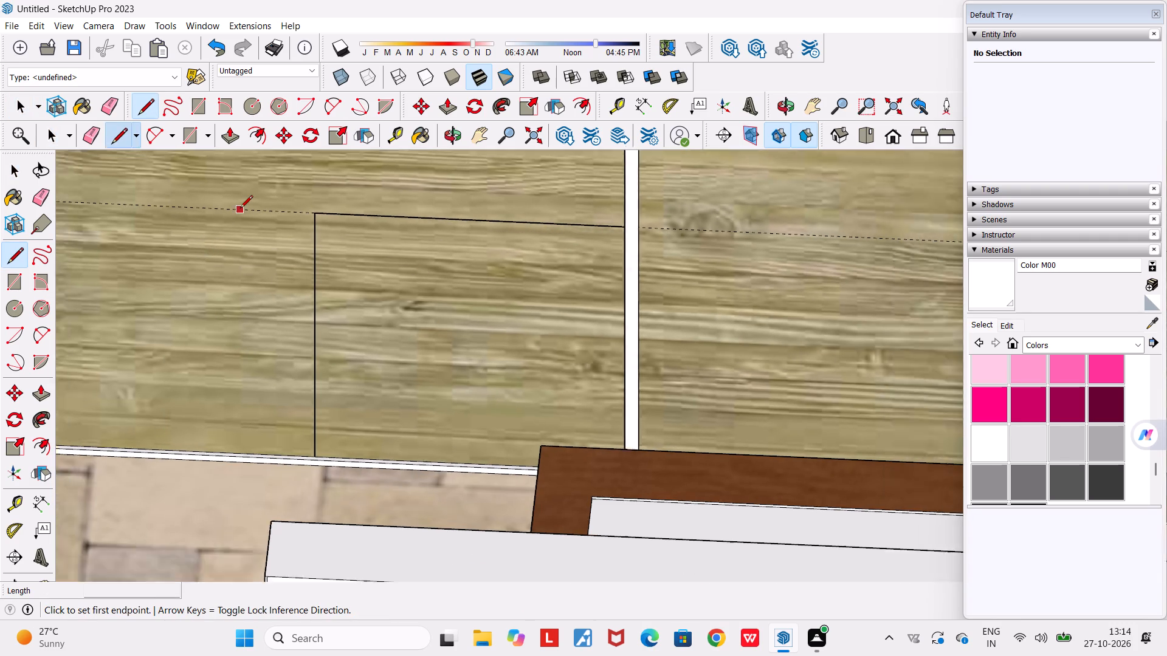
pyautogui.scroll(-7, 240, 209)
pyautogui.scroll(8, 143, 210)
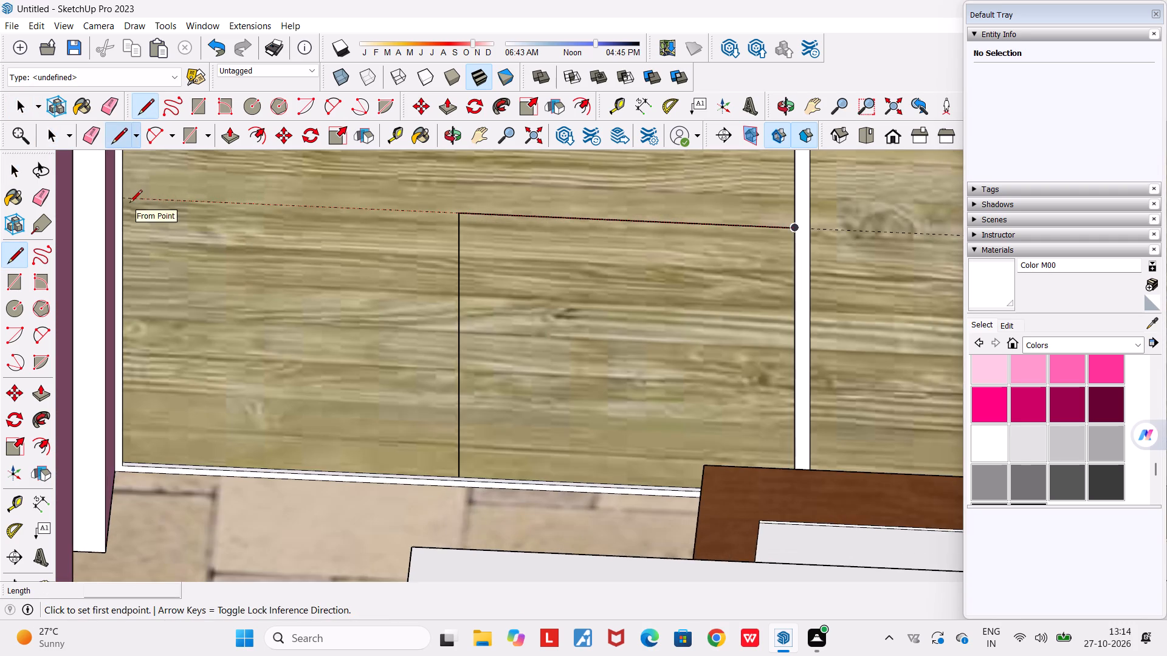
pyautogui.scroll(2, 128, 202)
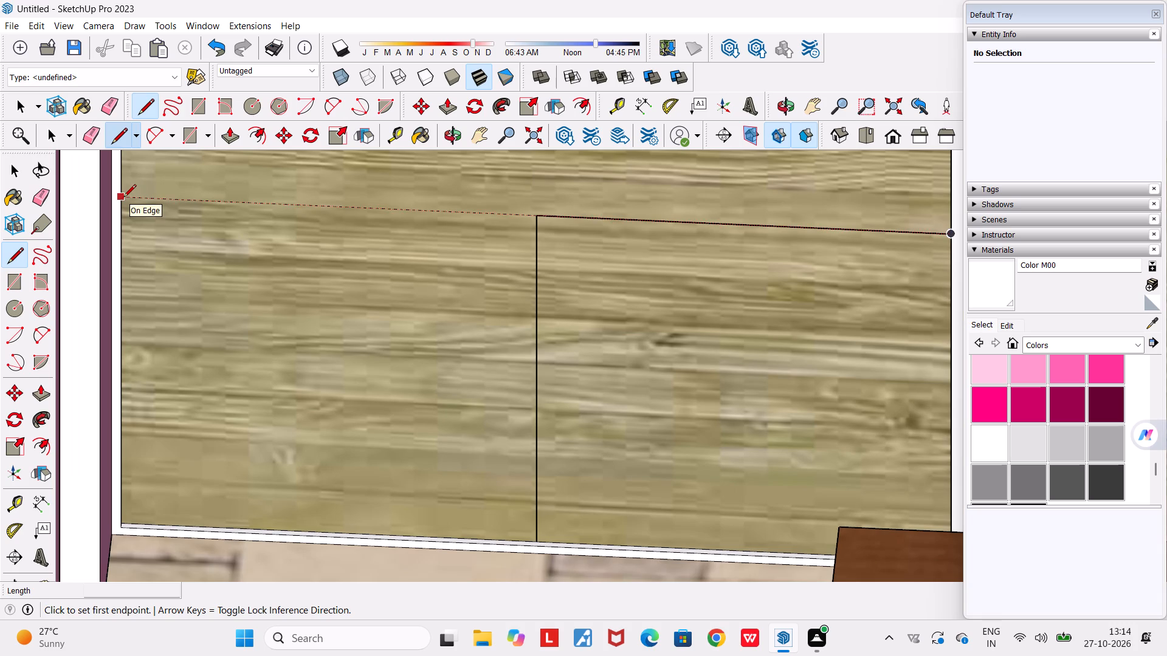
pyautogui.scroll(6, 126, 197)
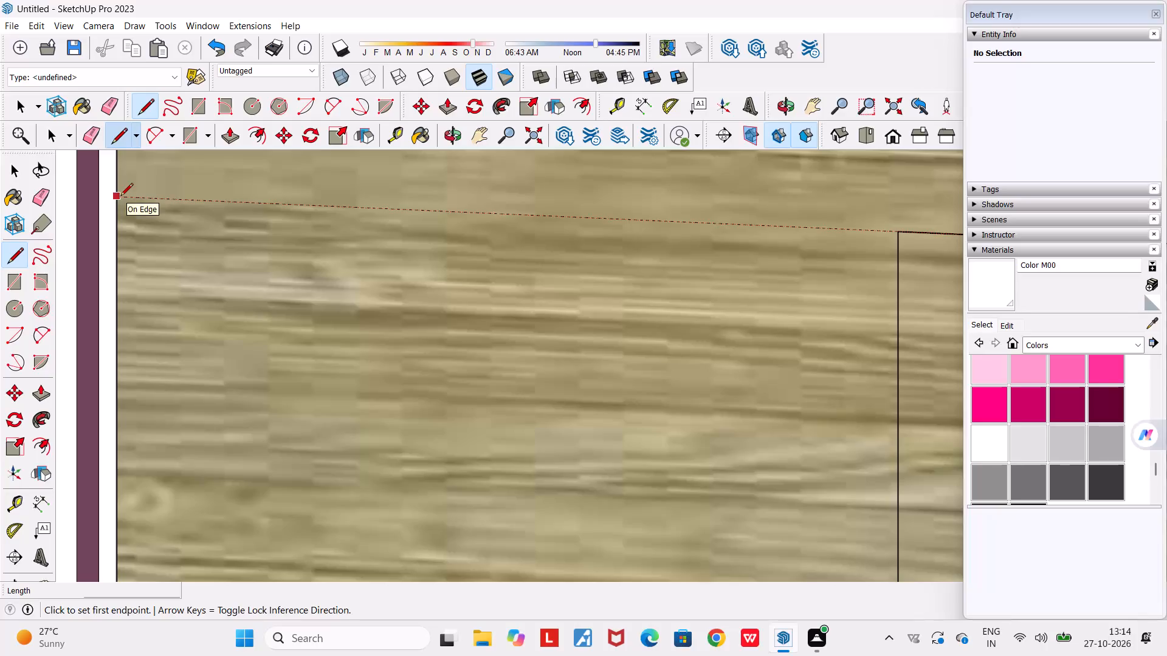
pyautogui.scroll(6, 120, 197)
pyautogui.click(117, 196)
pyautogui.scroll(-11, 130, 203)
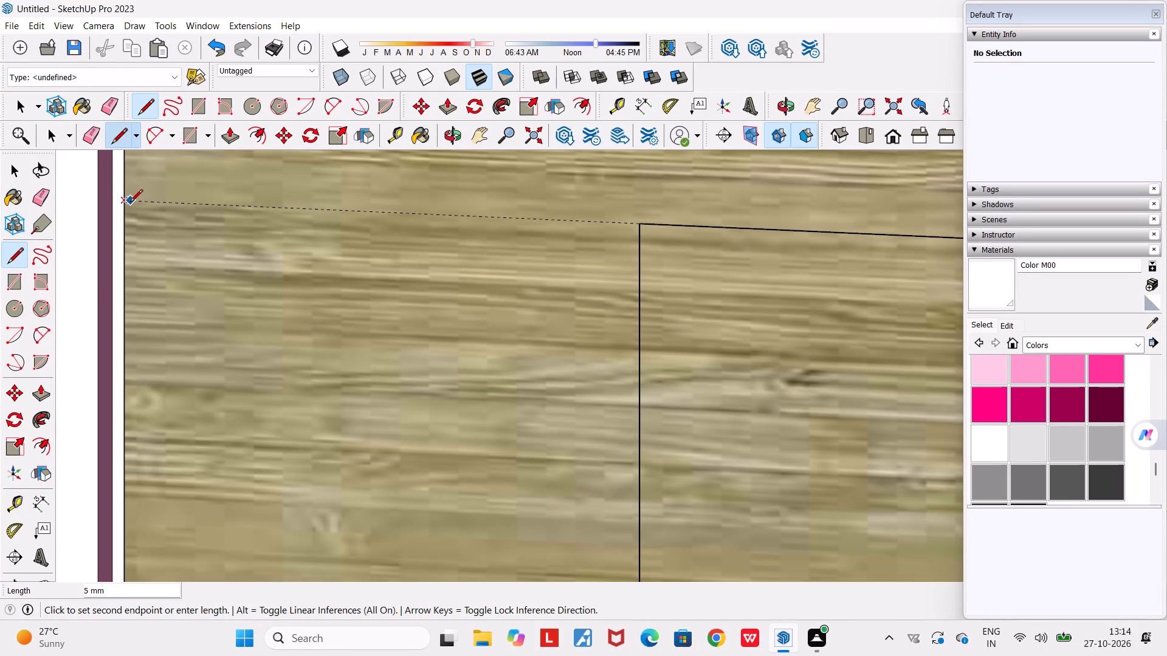
pyautogui.click(637, 223)
# Erase the horizontal line between the vertical line's top and the panel edge beside the second door.
pyautogui.scroll(-15, 670, 320)
pyautogui.scroll(6, 757, 297)
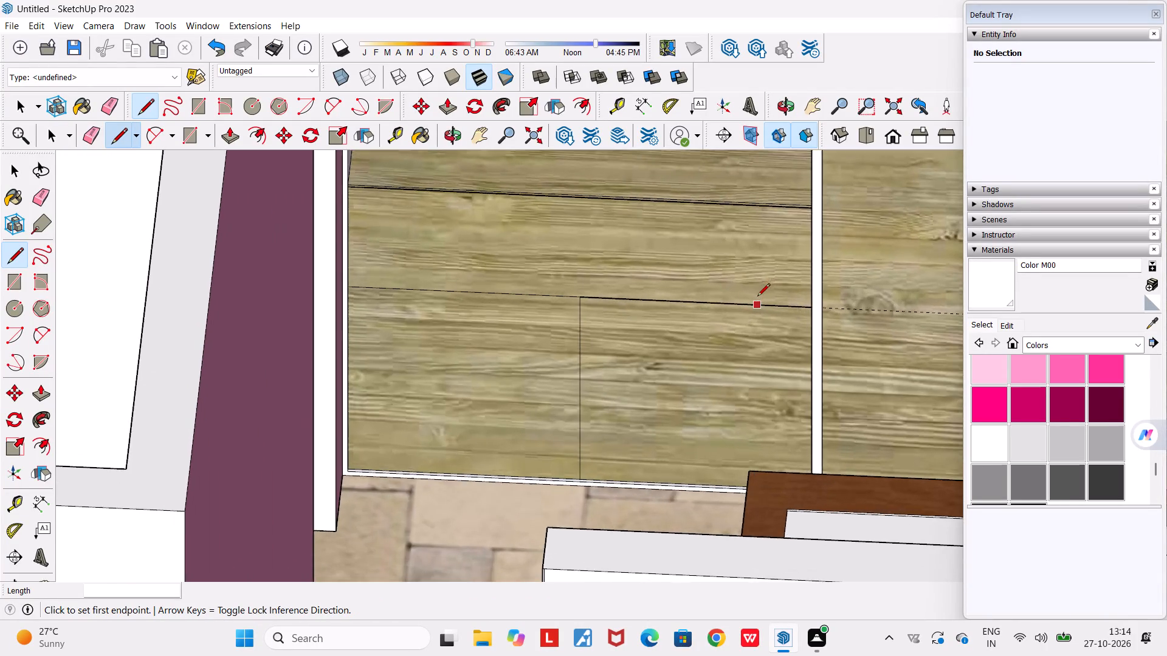
pyautogui.scroll(5, 742, 301)
pyautogui.press('e')
pyautogui.moveTo(696, 301); pyautogui.dragTo(692, 319)
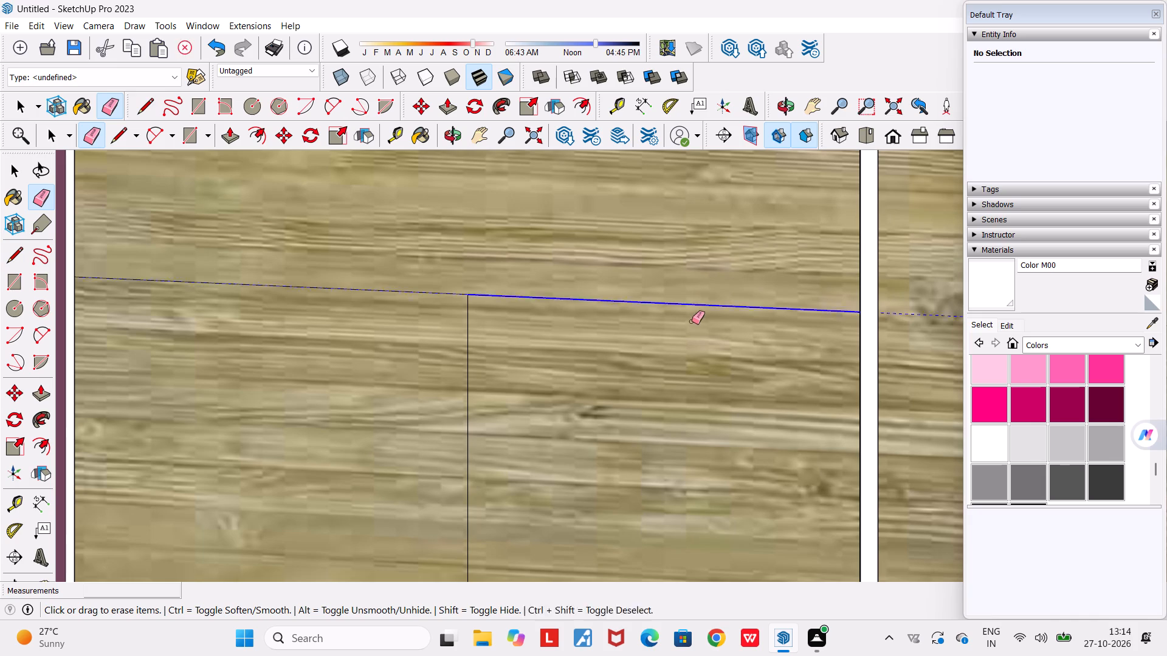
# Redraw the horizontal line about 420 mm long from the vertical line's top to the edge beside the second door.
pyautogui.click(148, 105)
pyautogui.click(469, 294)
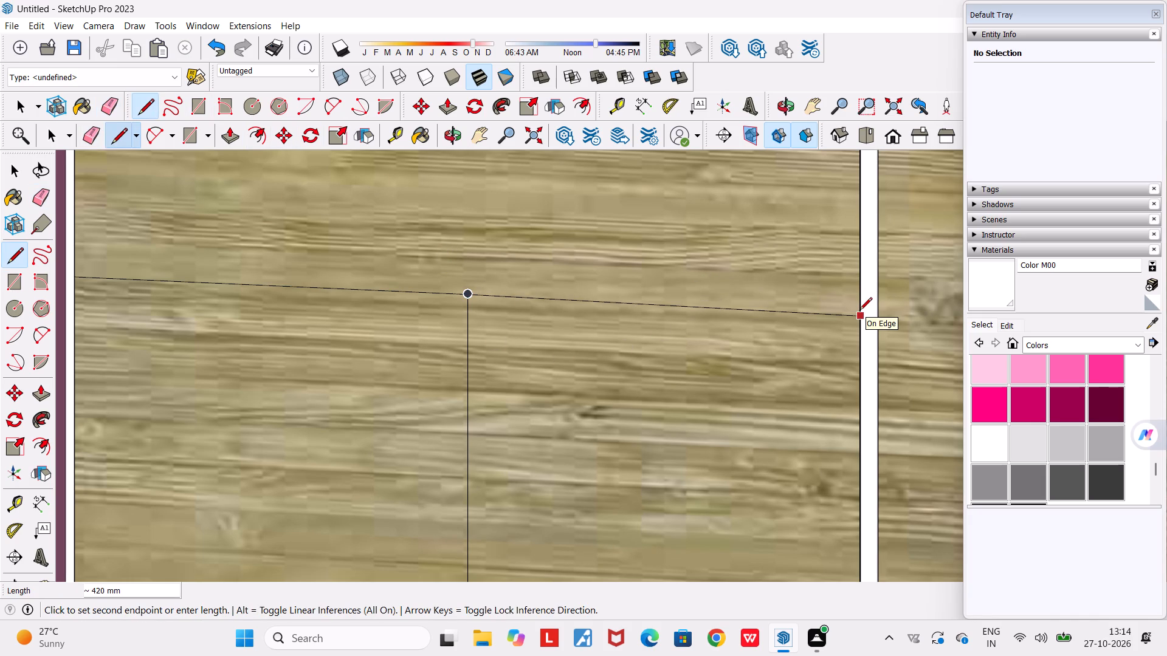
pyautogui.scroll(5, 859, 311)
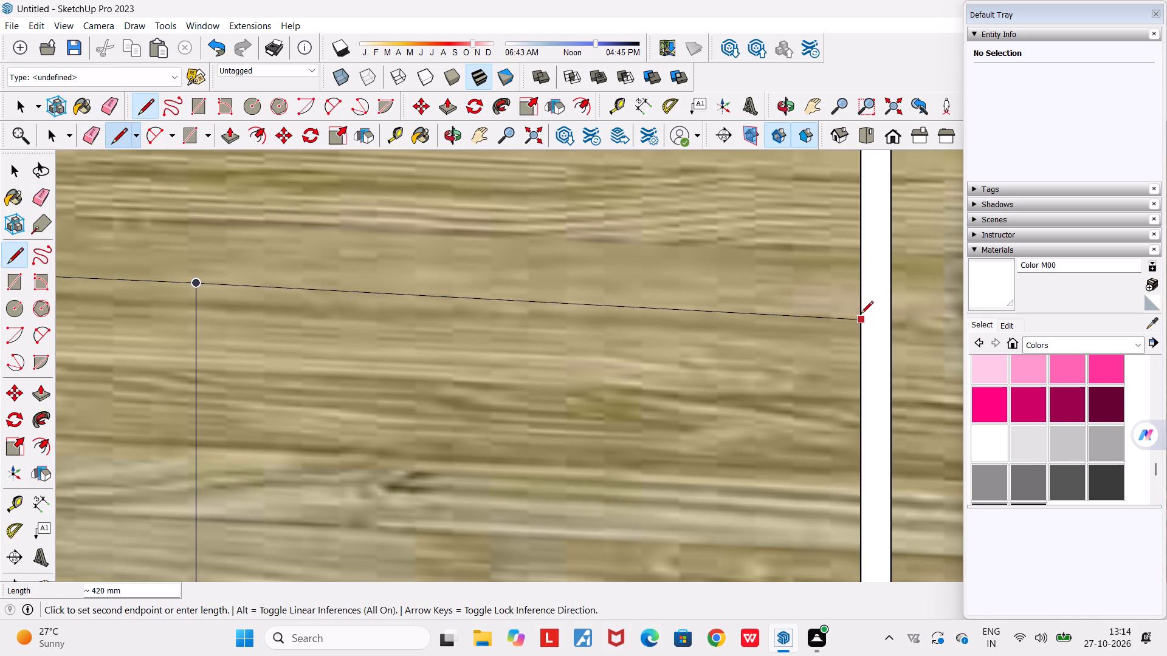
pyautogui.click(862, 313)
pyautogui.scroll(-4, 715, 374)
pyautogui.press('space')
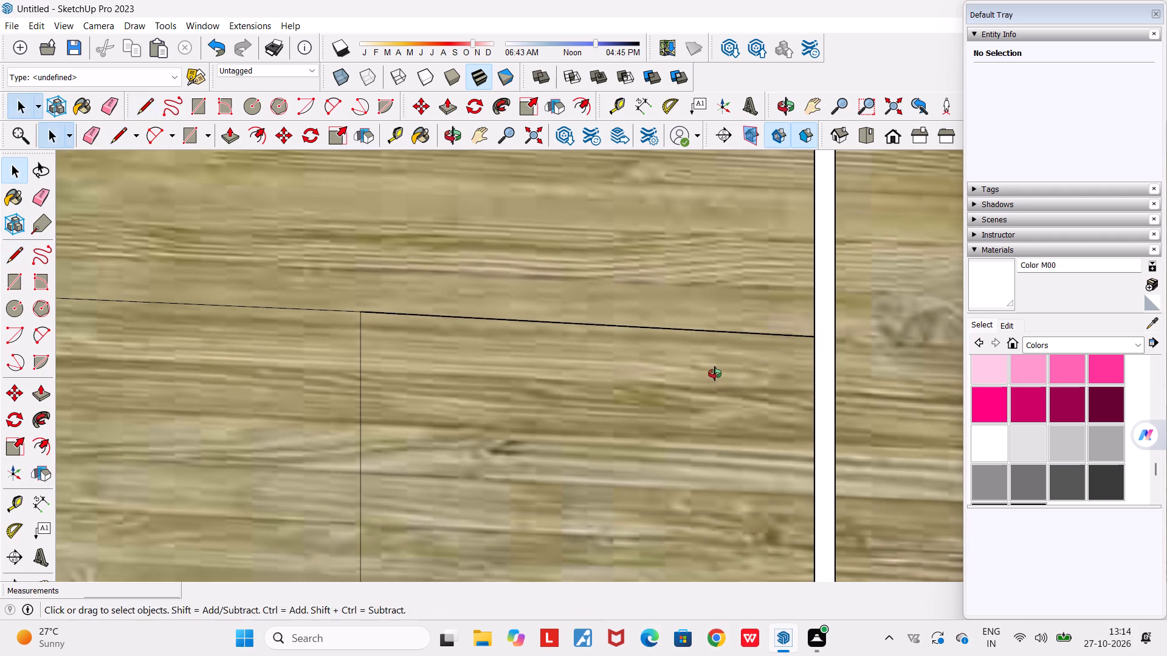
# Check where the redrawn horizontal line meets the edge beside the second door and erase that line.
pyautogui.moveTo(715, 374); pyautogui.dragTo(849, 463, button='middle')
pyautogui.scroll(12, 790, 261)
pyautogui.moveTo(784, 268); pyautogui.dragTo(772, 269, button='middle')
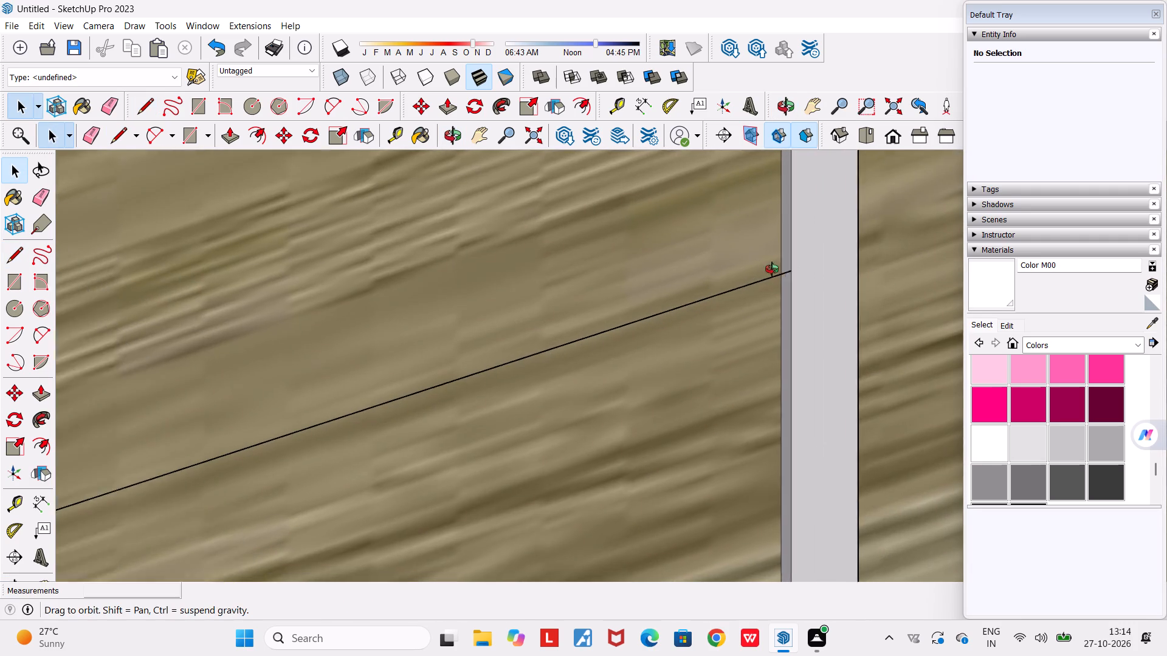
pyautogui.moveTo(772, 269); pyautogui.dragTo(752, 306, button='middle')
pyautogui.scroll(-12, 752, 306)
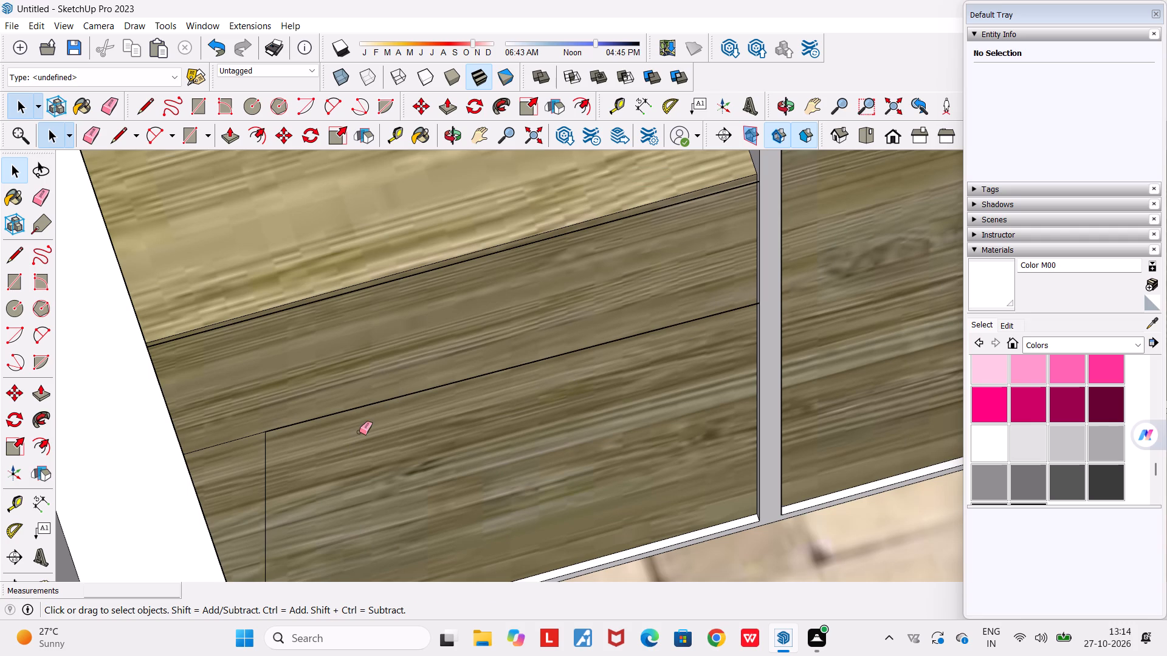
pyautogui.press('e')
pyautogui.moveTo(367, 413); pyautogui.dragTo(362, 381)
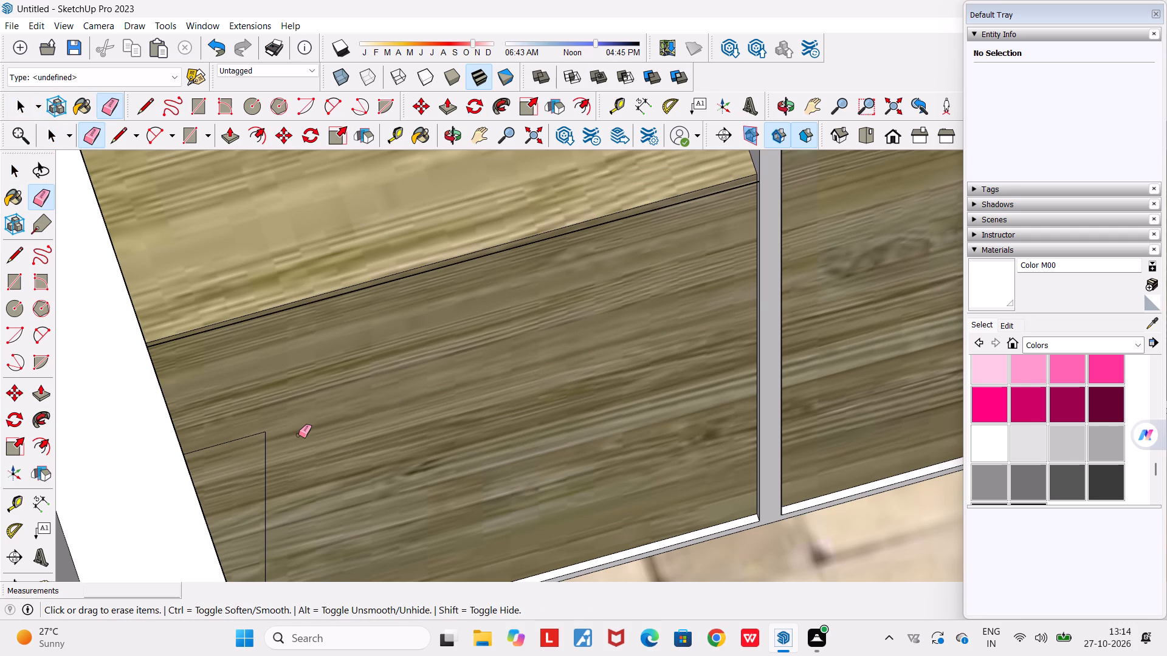
# Draw a horizontal line about 419 mm long from the vertical line's top to the lower panel's own edge beside the second door.
pyautogui.press('l')
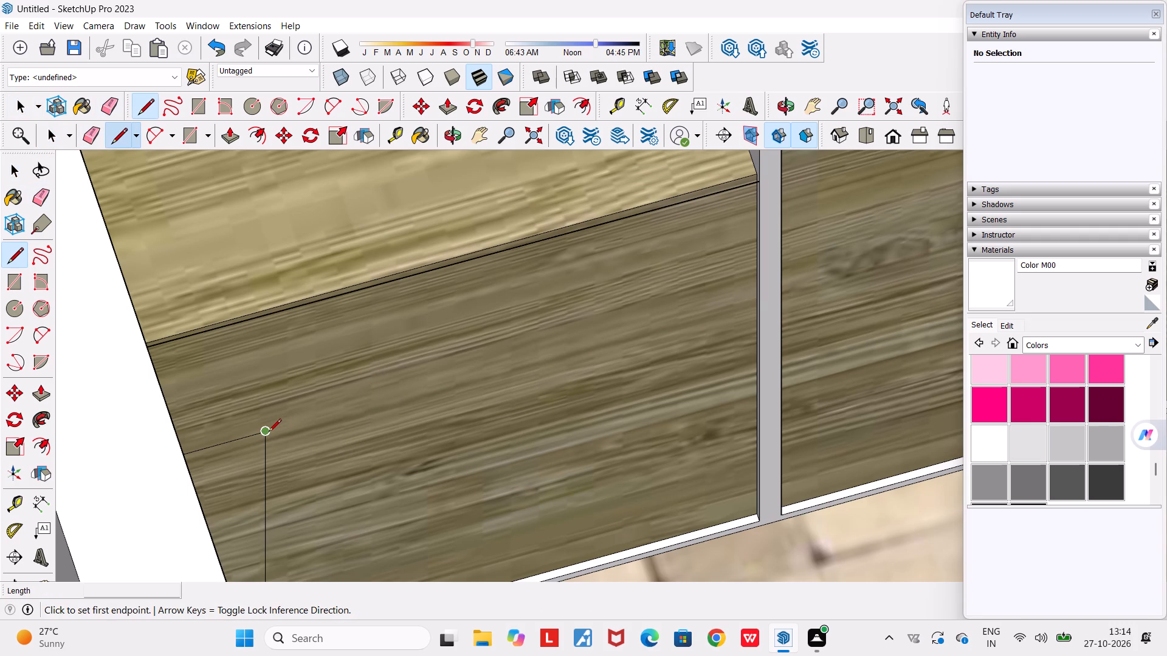
pyautogui.click(264, 431)
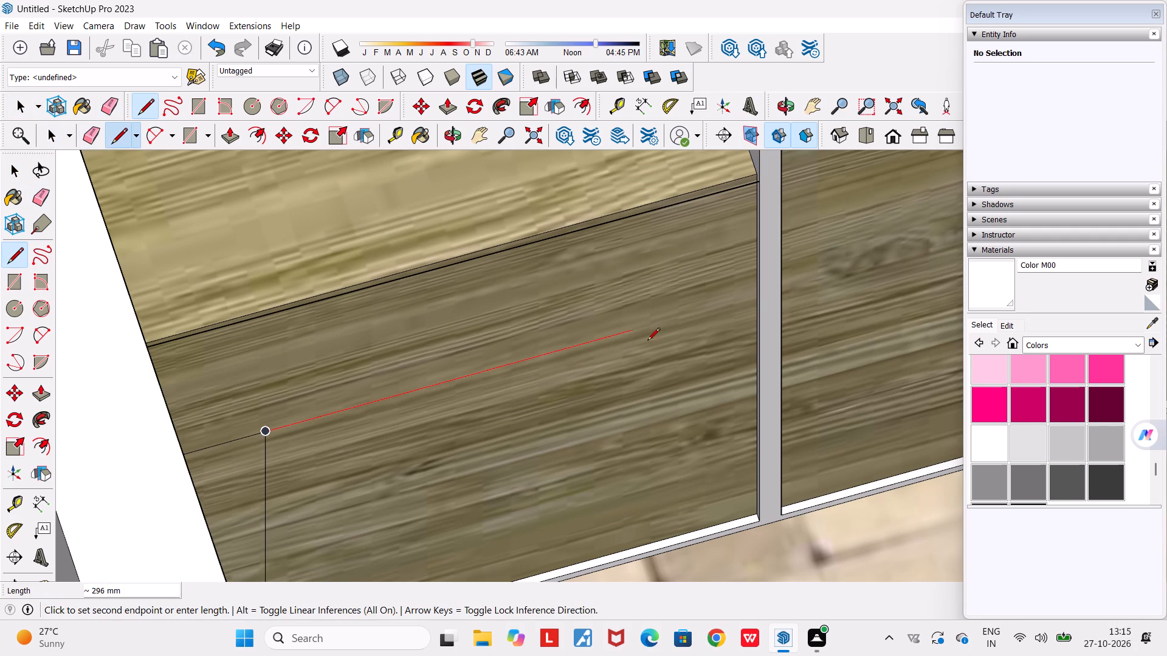
pyautogui.scroll(3, 752, 293)
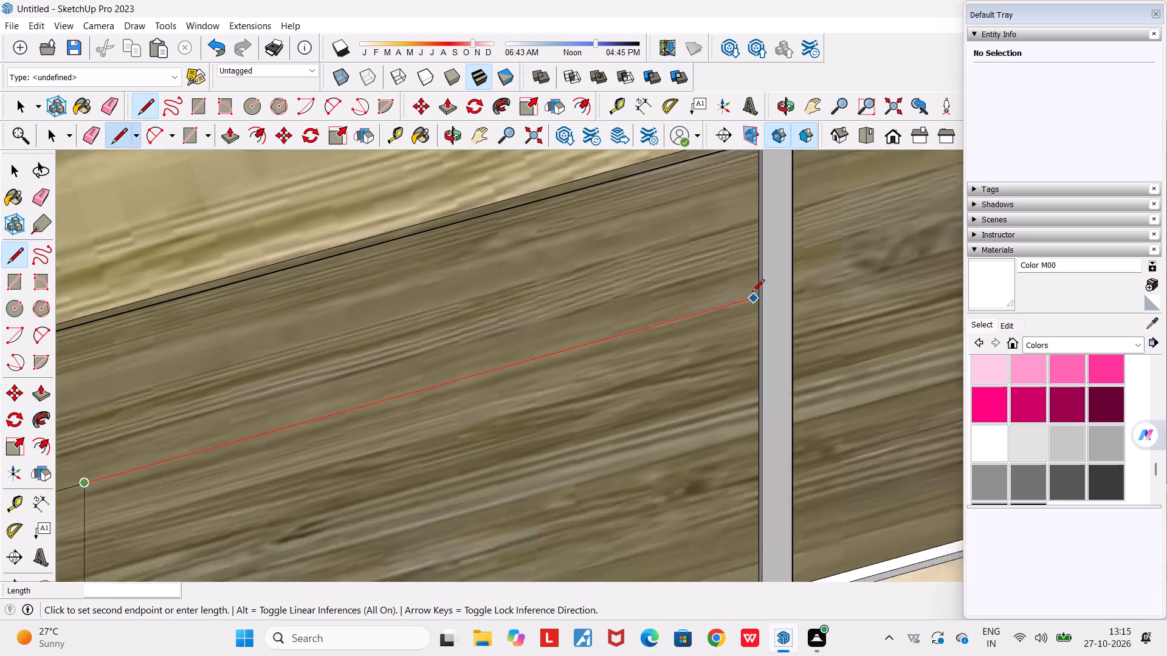
pyautogui.scroll(11, 752, 293)
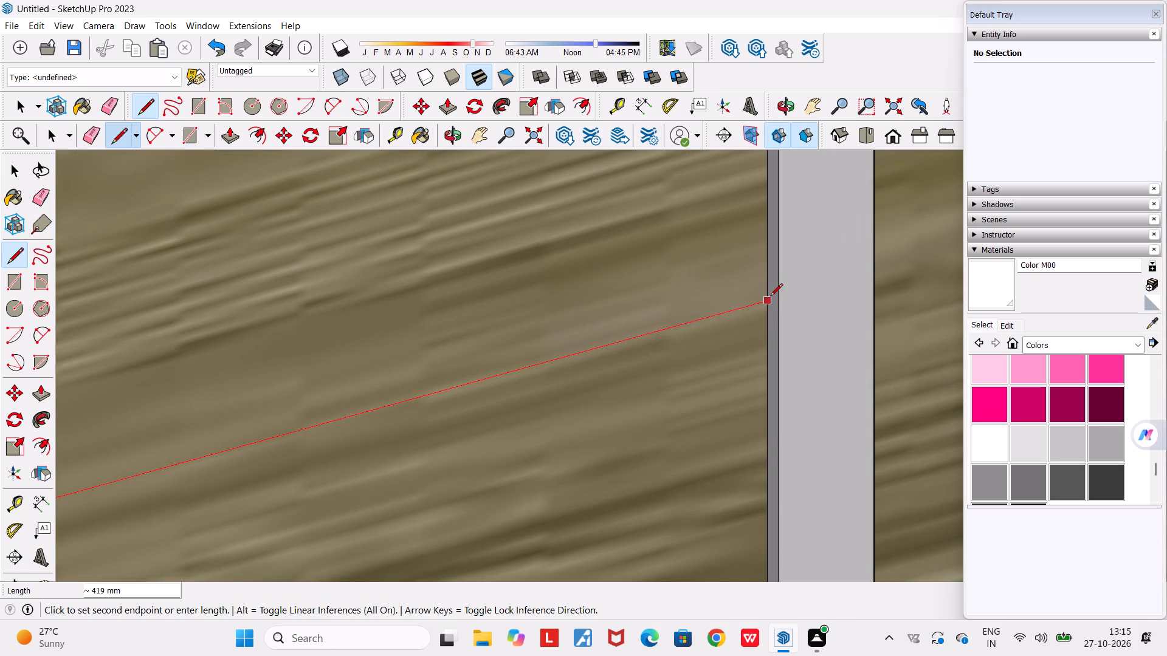
pyautogui.click(769, 296)
# Place a horizontal guide 25 mm above the horizontal dividing line on the first door's lower panel.
pyautogui.scroll(-16, 761, 294)
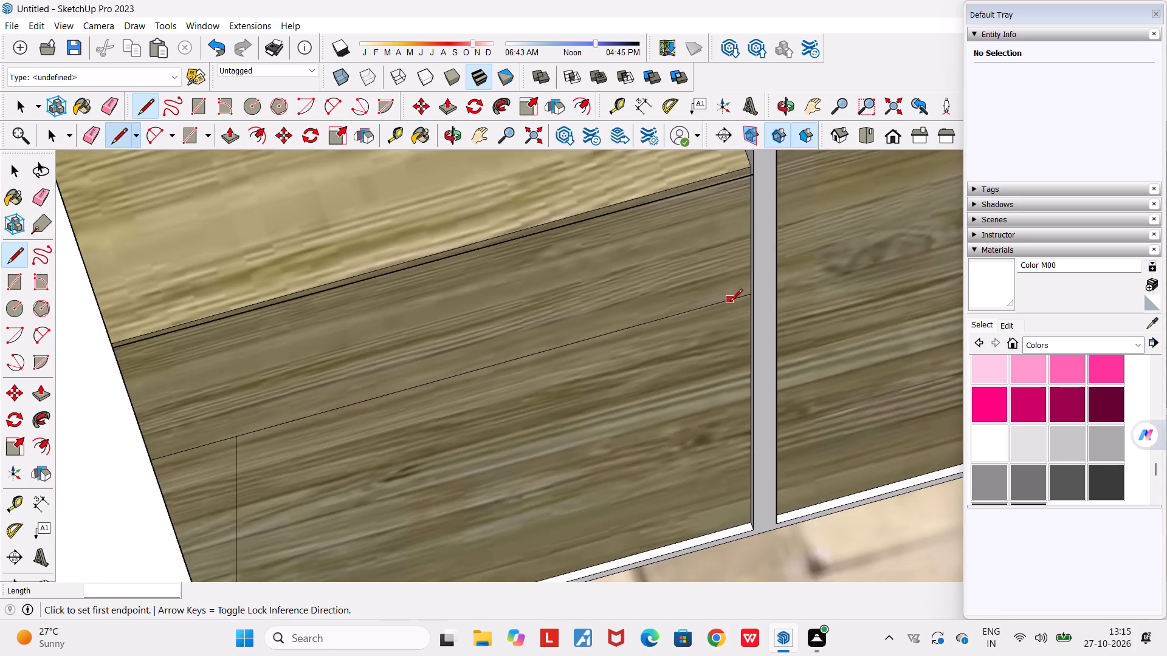
pyautogui.scroll(-3, 730, 302)
pyautogui.moveTo(648, 357); pyautogui.dragTo(423, 304, button='middle')
pyautogui.scroll(-4, 423, 304)
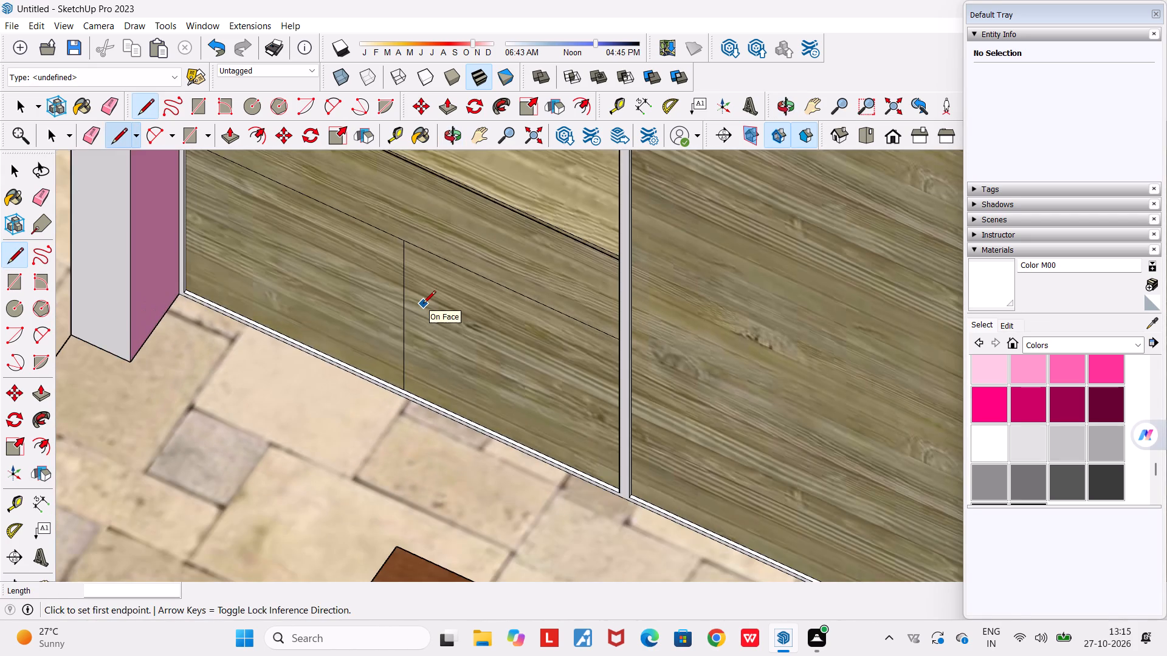
pyautogui.scroll(-4, 423, 304)
pyautogui.moveTo(433, 306); pyautogui.dragTo(538, 279, button='middle')
pyautogui.scroll(-1, 538, 279)
pyautogui.scroll(5, 377, 358)
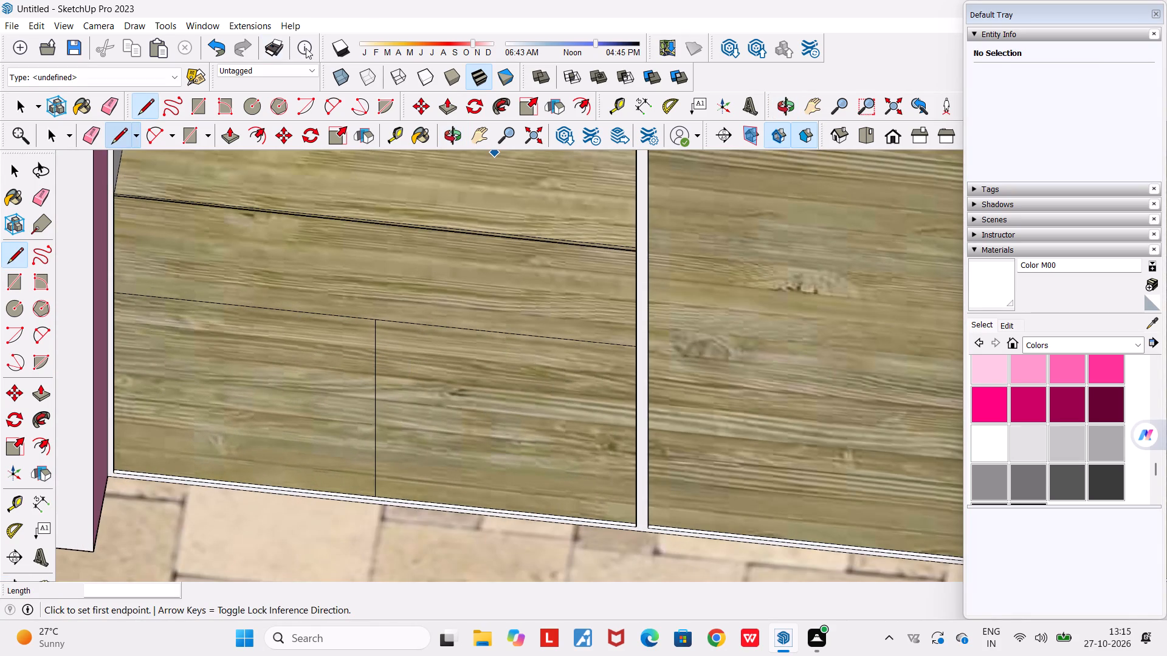
pyautogui.click(402, 133)
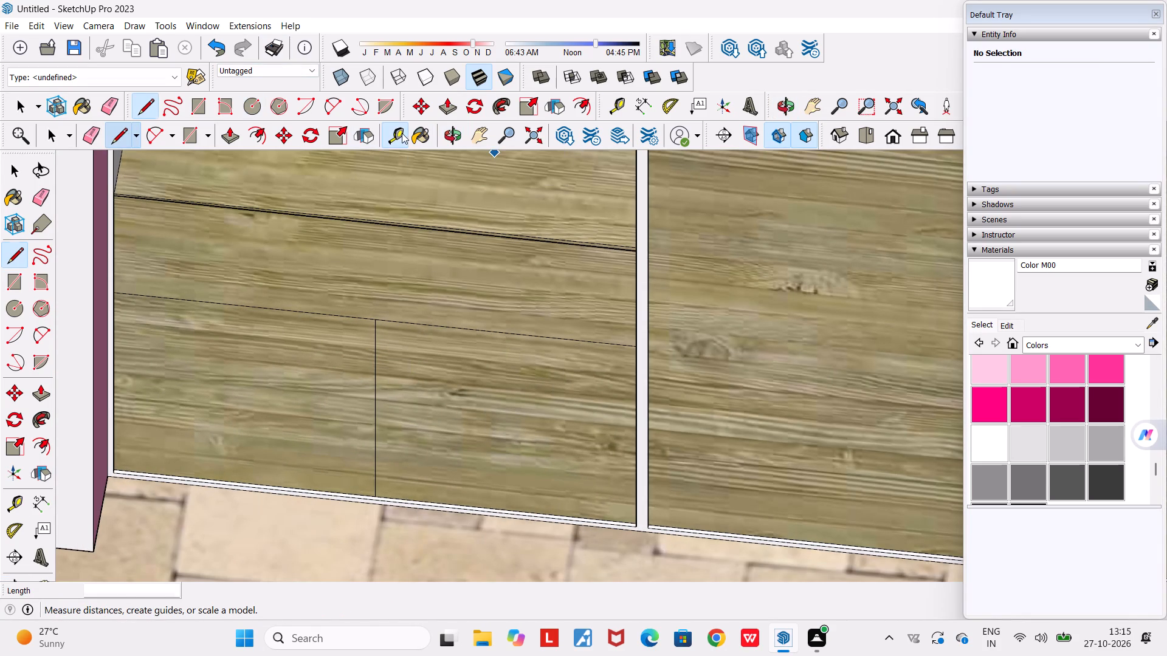
pyautogui.click(359, 319)
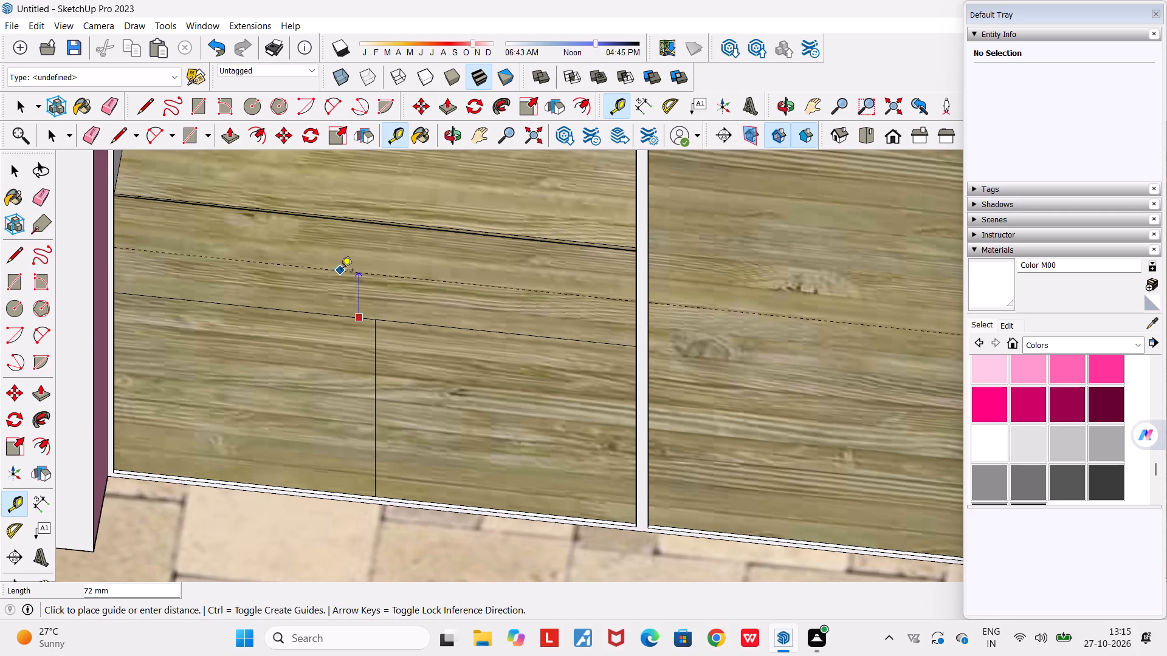
pyautogui.scroll(11, 341, 293)
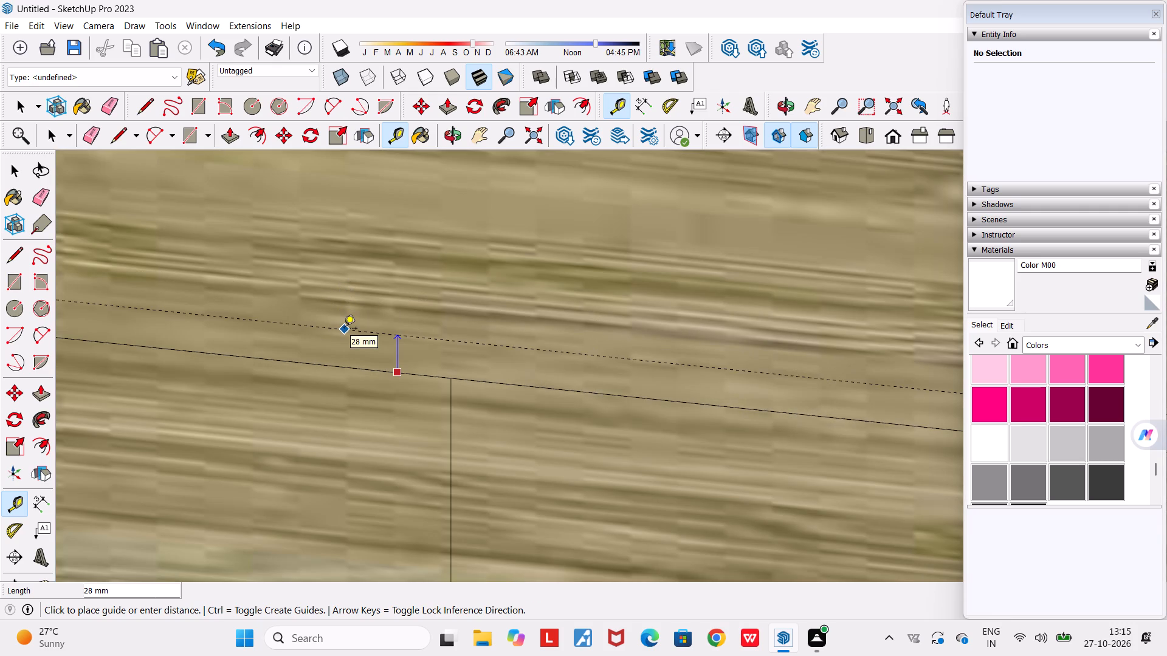
pyautogui.write('25')
pyautogui.press('Return')
# Place vertical guides 30 mm to each side of the vertical dividing line on the lower panel.
pyautogui.scroll(-2, 344, 329)
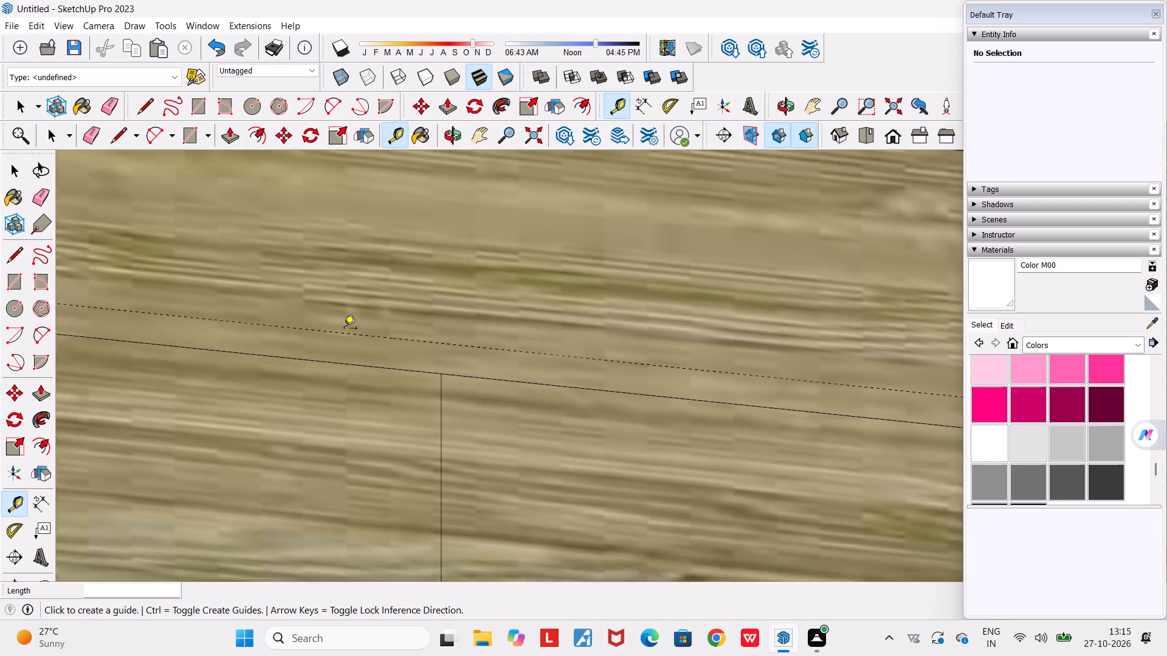
pyautogui.scroll(-13, 344, 329)
pyautogui.scroll(4, 371, 427)
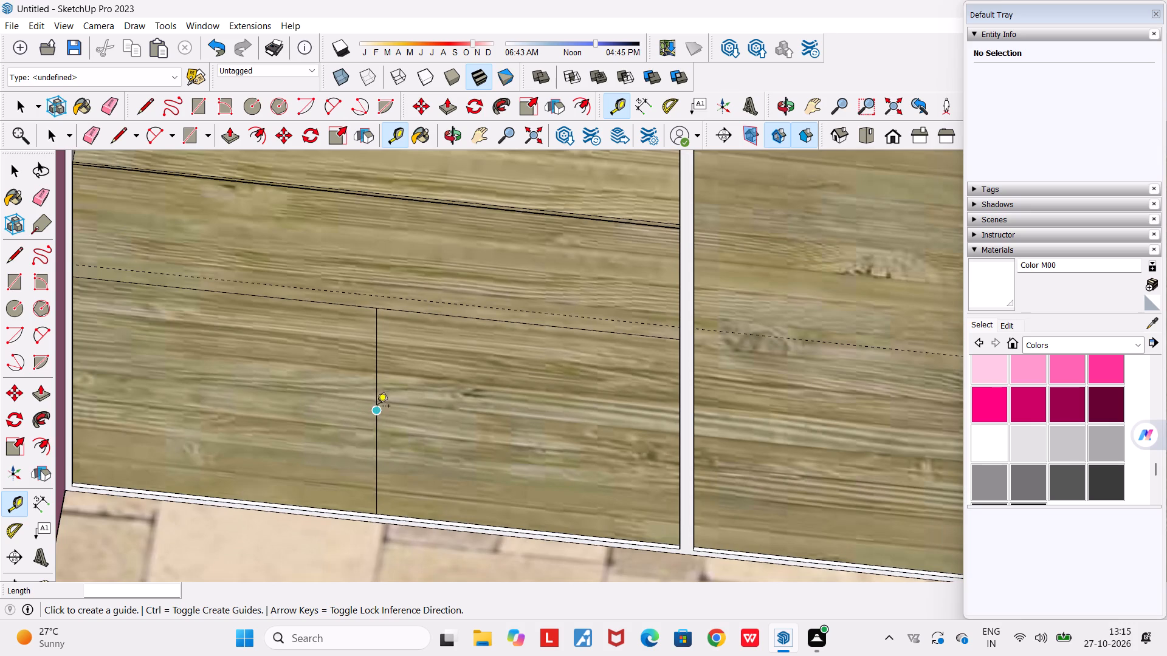
pyautogui.click(377, 412)
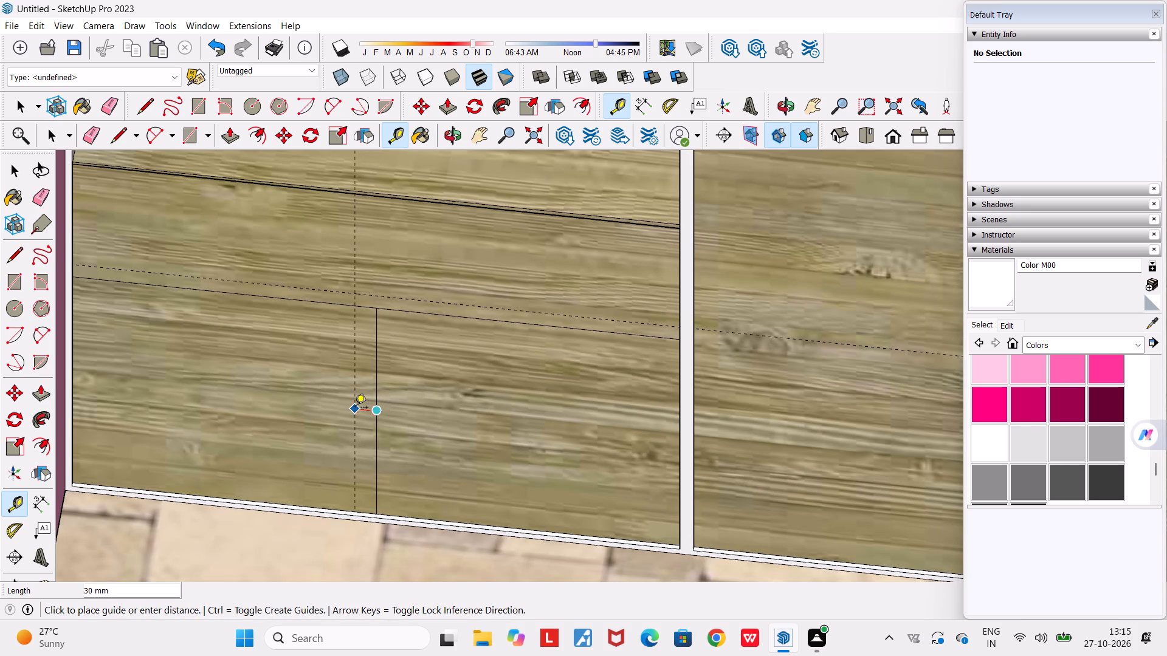
pyautogui.write('30')
pyautogui.press('Return')
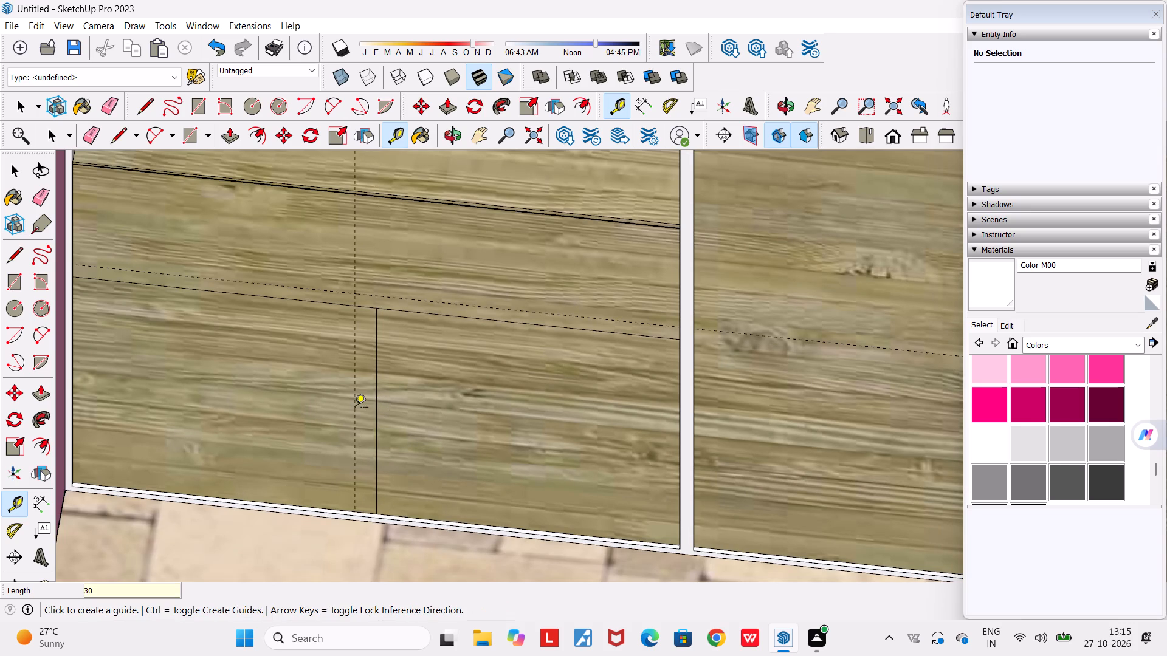
pyautogui.click(377, 350)
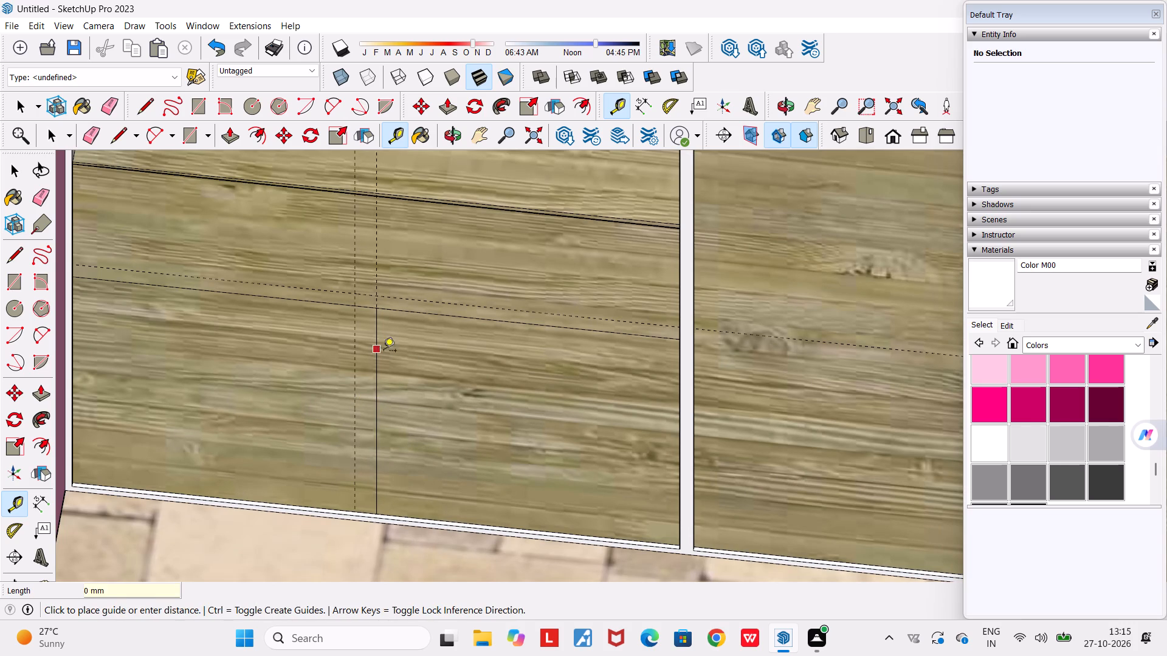
pyautogui.write('30')
pyautogui.press('Return')
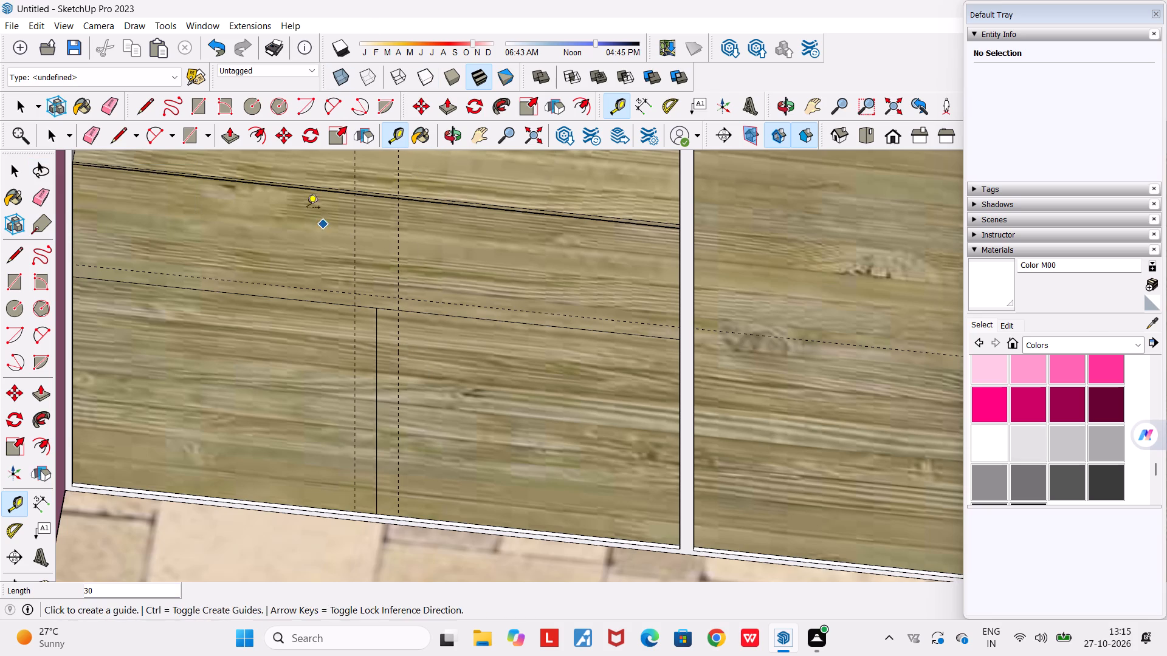
# Draw a 30 × 420 mm rectangle between the vertical line and the guide on its side away from the second door.
pyautogui.click(188, 141)
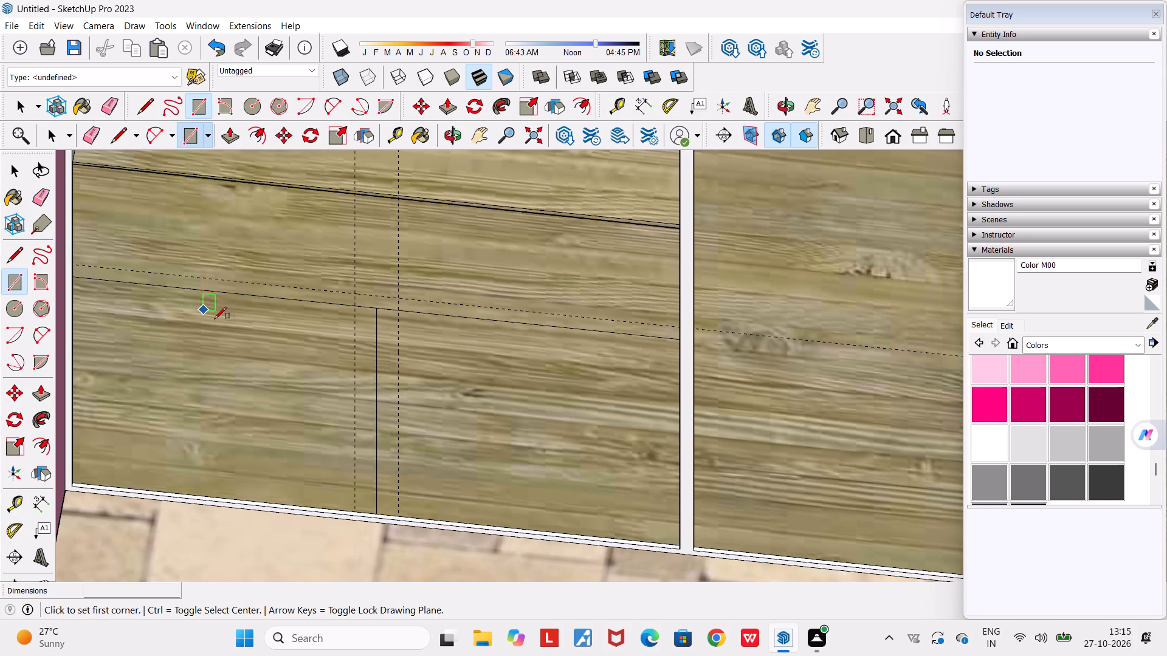
pyautogui.click(354, 304)
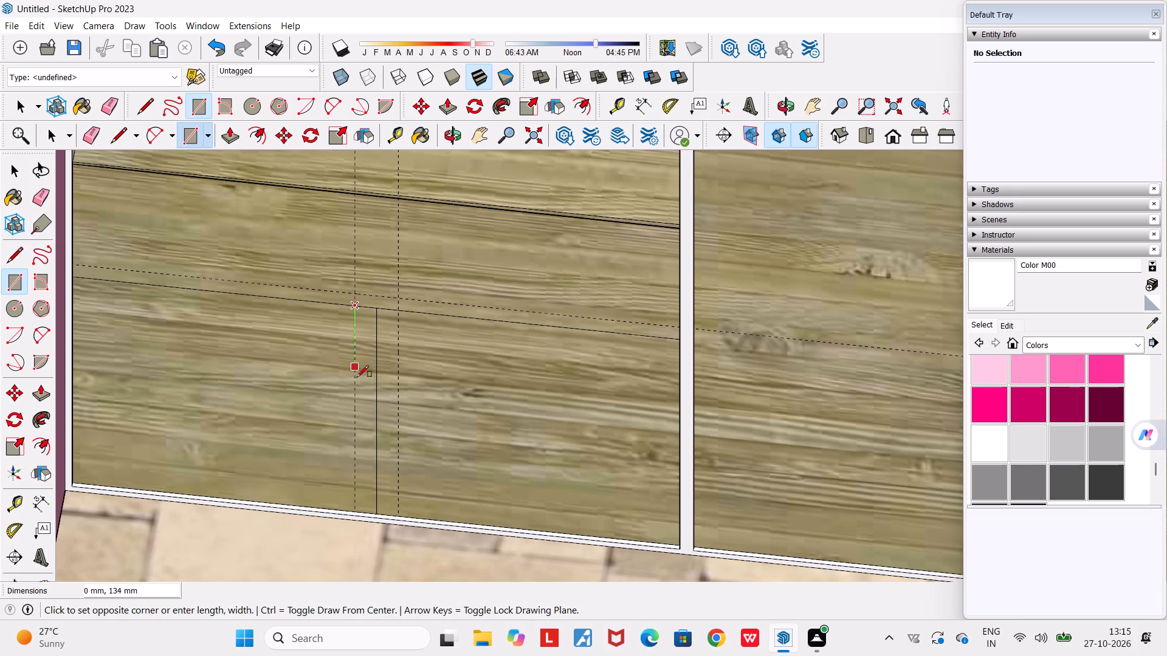
pyautogui.scroll(7, 373, 513)
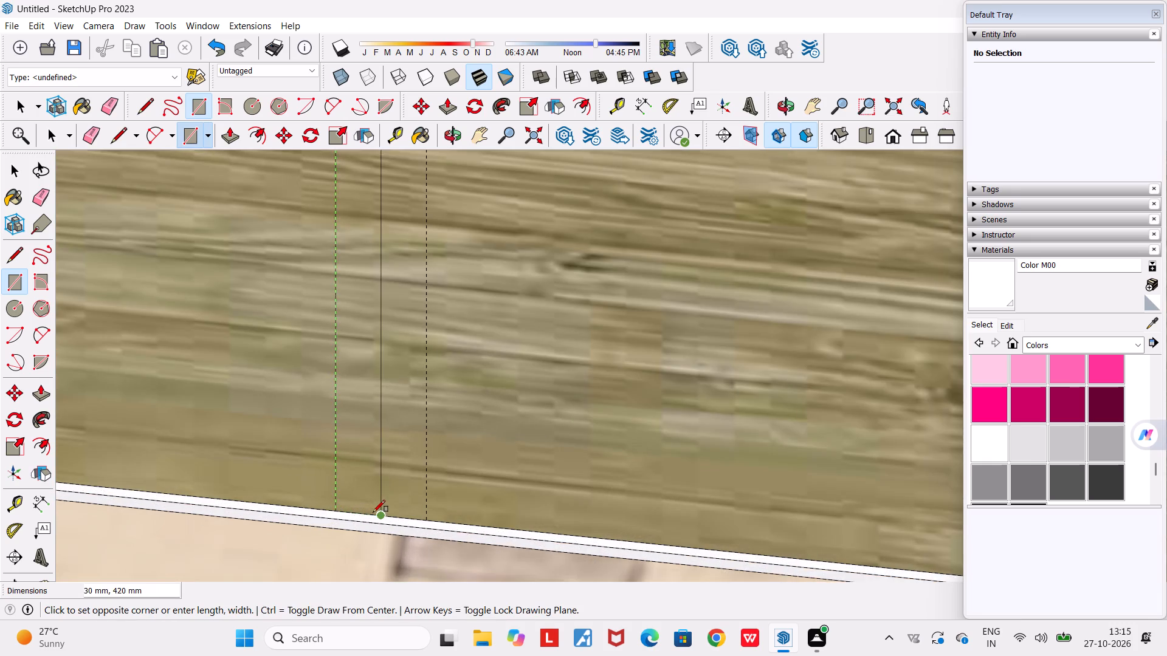
pyautogui.scroll(5, 373, 512)
pyautogui.click(384, 520)
# Draw a 30 × 420 mm rectangle between the vertical dividing line and the guide on its side nearer the second door.
pyautogui.scroll(-7, 369, 495)
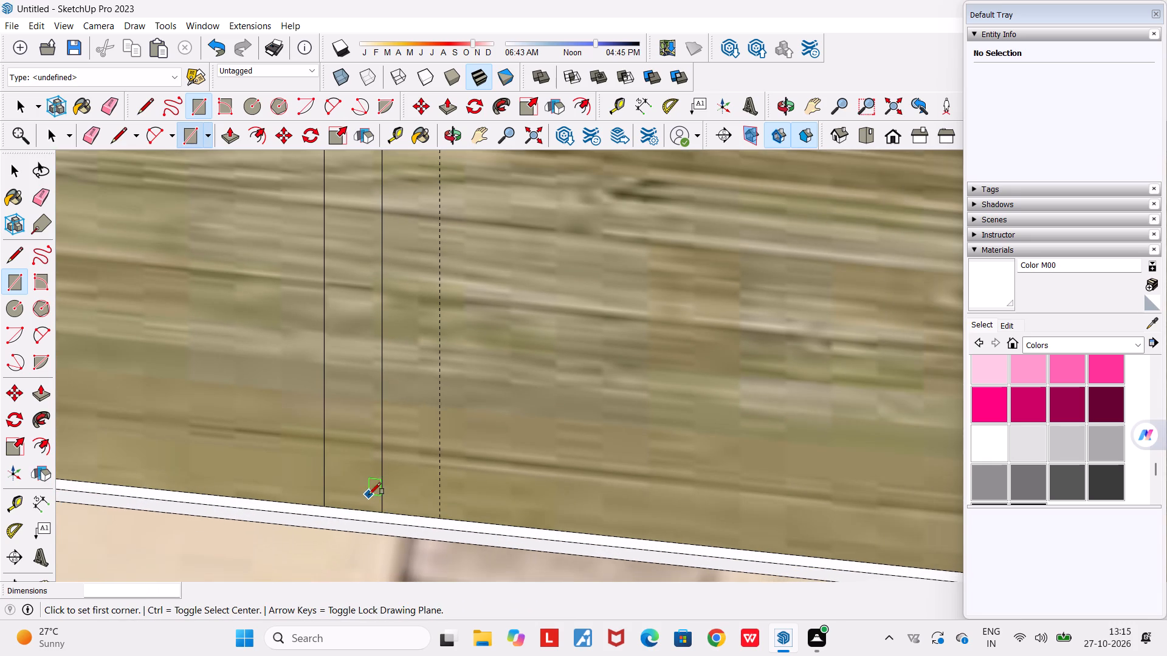
pyautogui.click(438, 516)
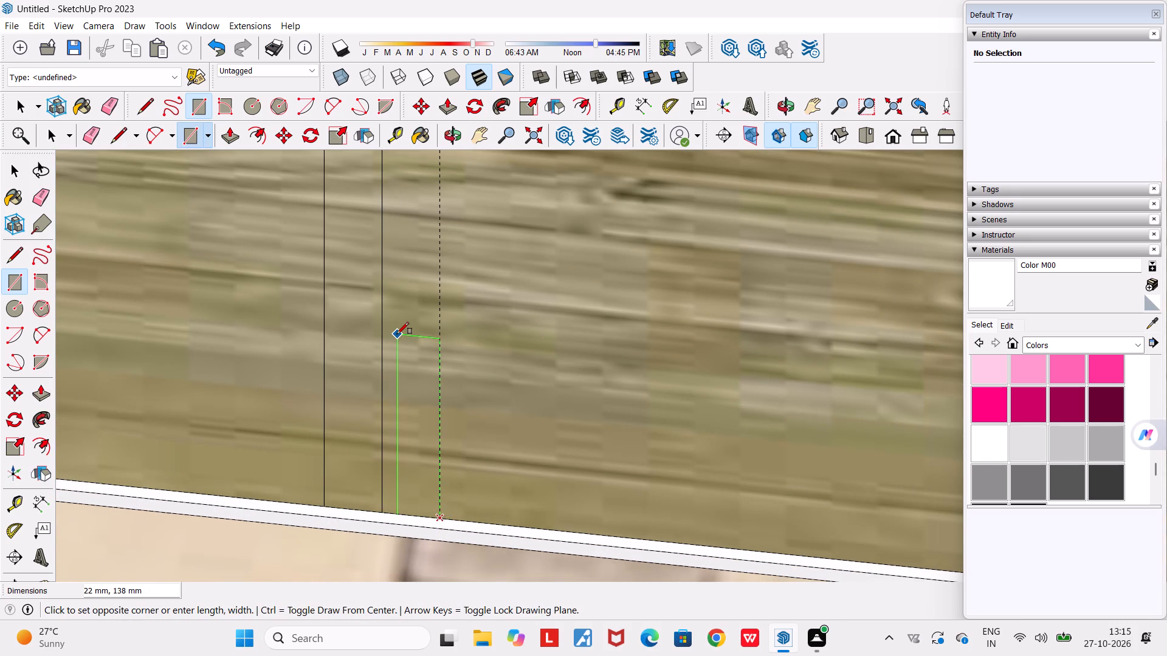
pyautogui.scroll(-11, 397, 334)
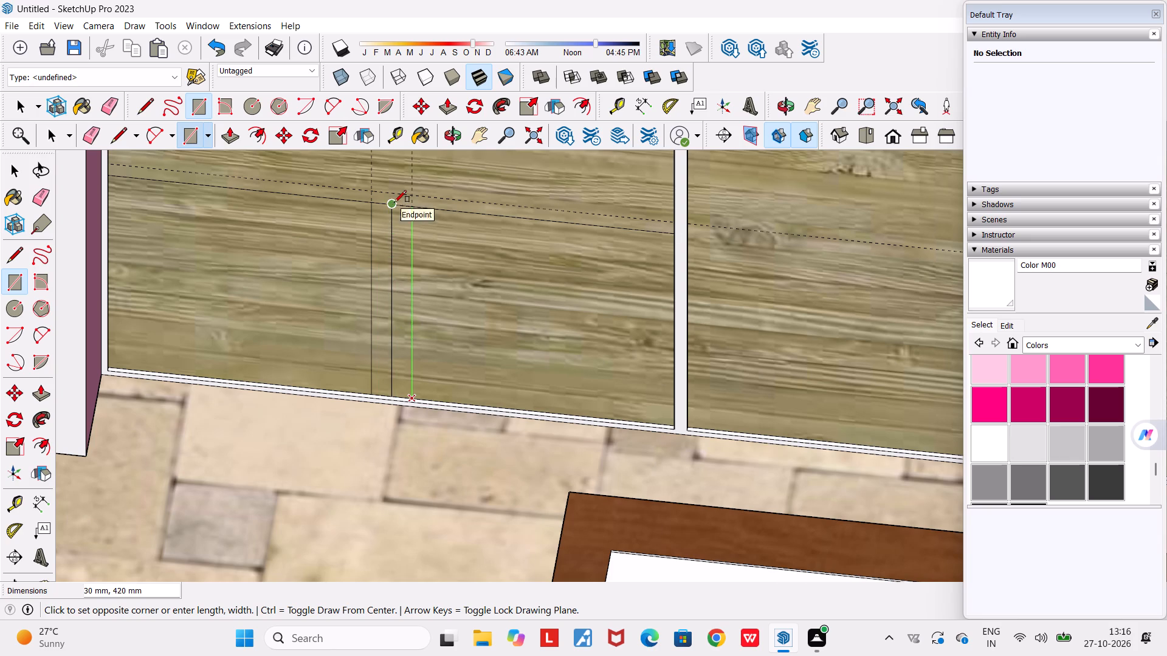
pyautogui.click(394, 202)
# Draw a rectangle about 25 × 839 mm across the lower panel, between the horizontal guide and the horizontal dividing line.
pyautogui.scroll(-6, 403, 246)
pyautogui.scroll(5, 237, 197)
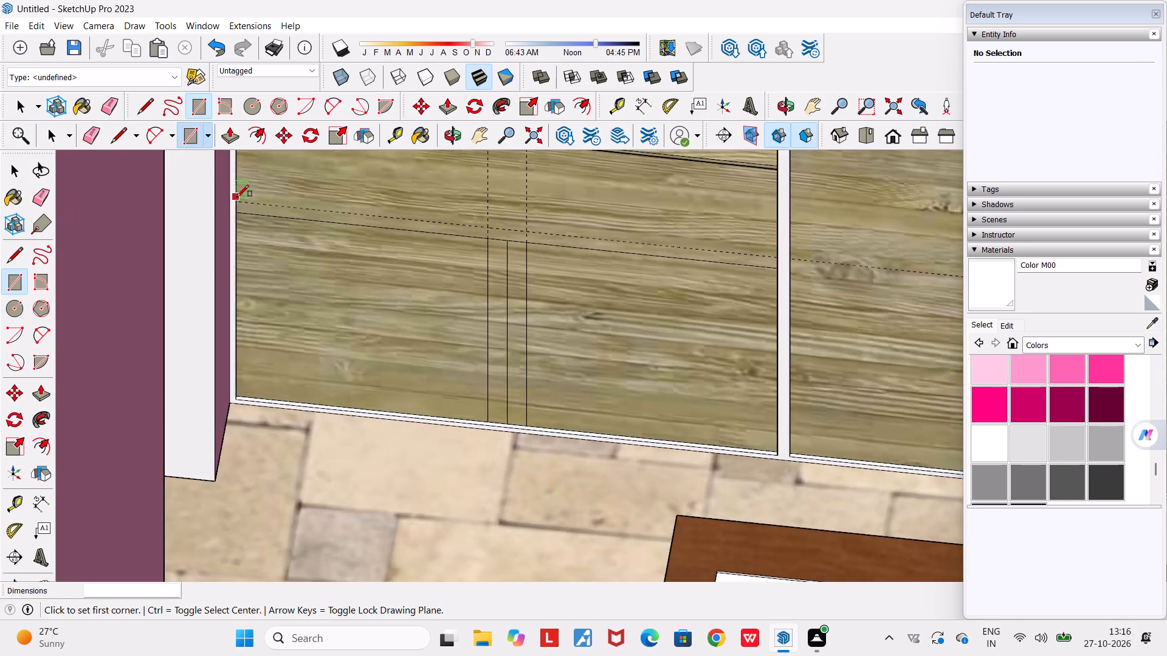
pyautogui.scroll(11, 237, 197)
pyautogui.scroll(12, 230, 211)
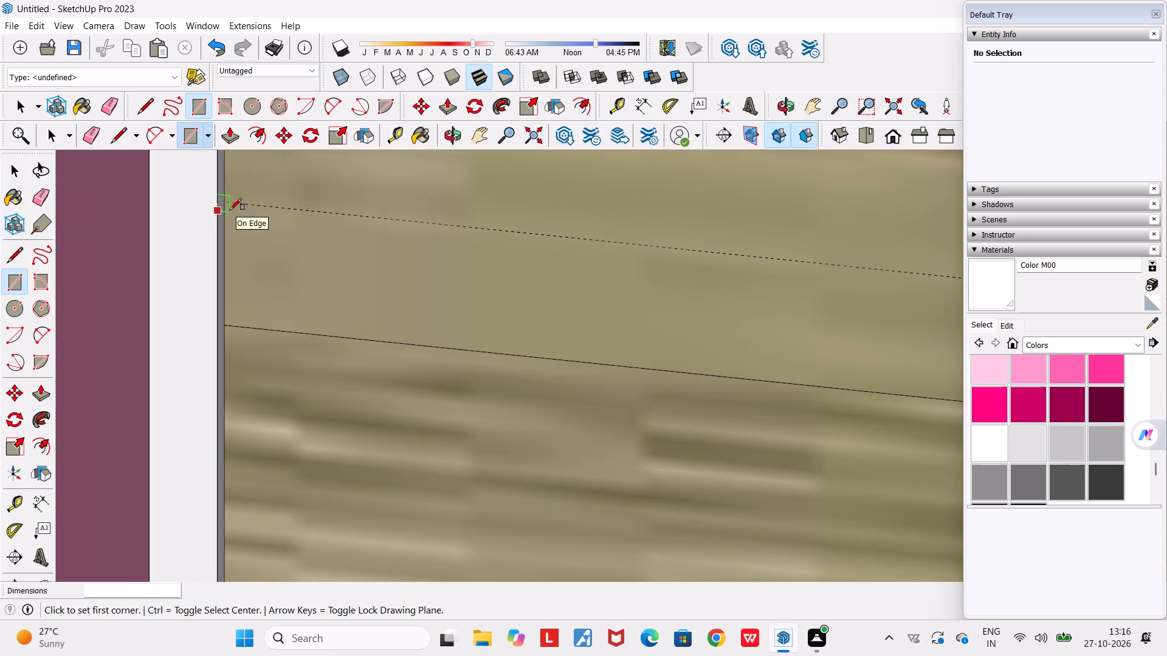
pyautogui.click(228, 202)
pyautogui.scroll(-19, 228, 202)
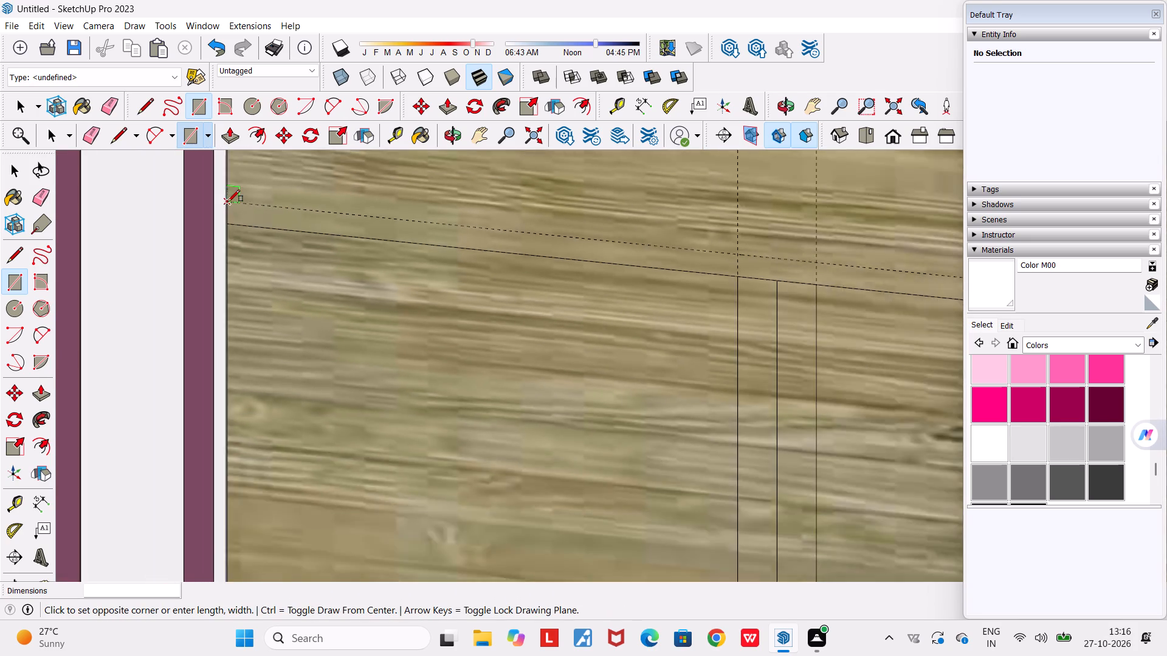
pyautogui.scroll(-4, 228, 202)
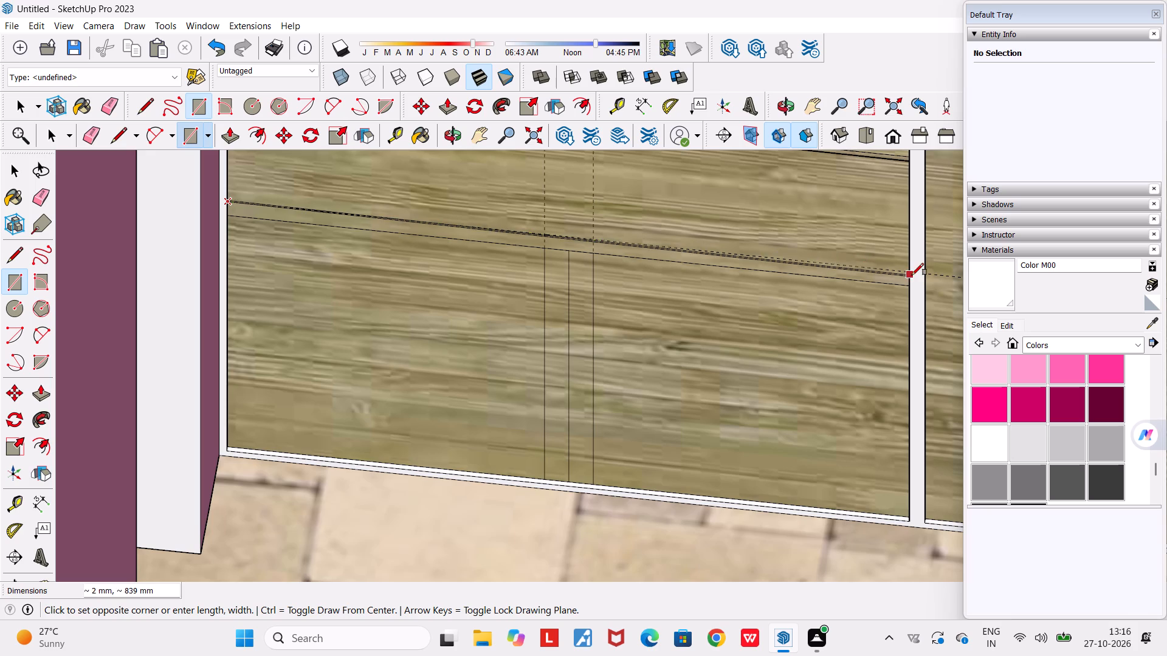
pyautogui.scroll(17, 912, 275)
pyautogui.moveTo(902, 285); pyautogui.dragTo(954, 292, button='middle')
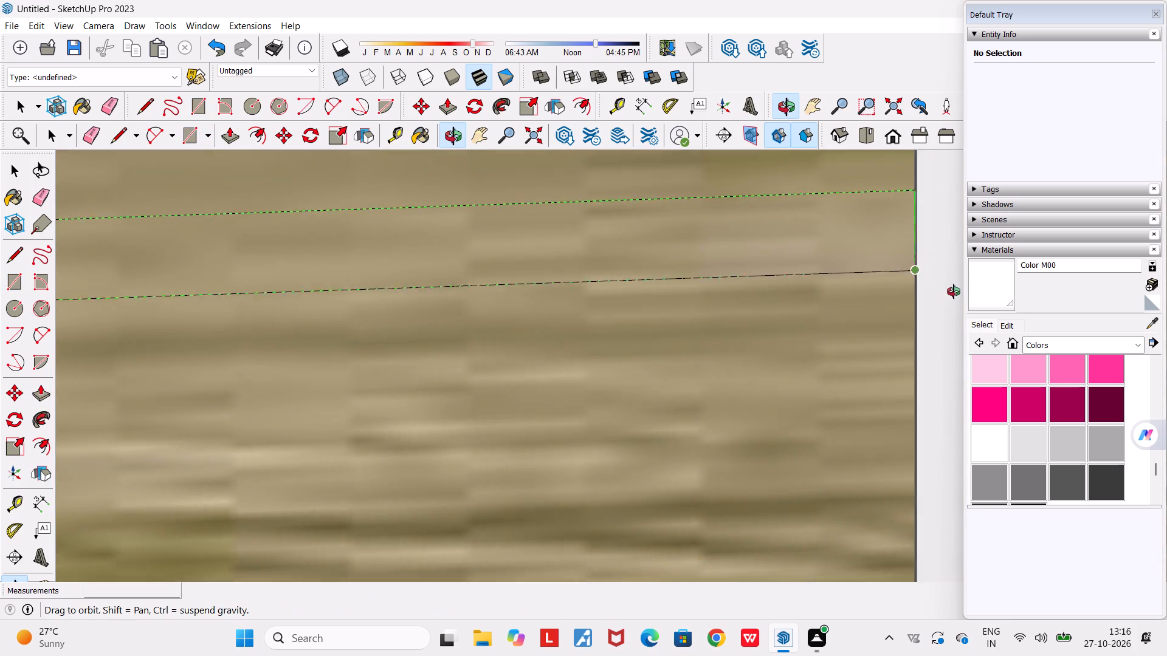
pyautogui.moveTo(954, 292); pyautogui.dragTo(980, 265, button='middle')
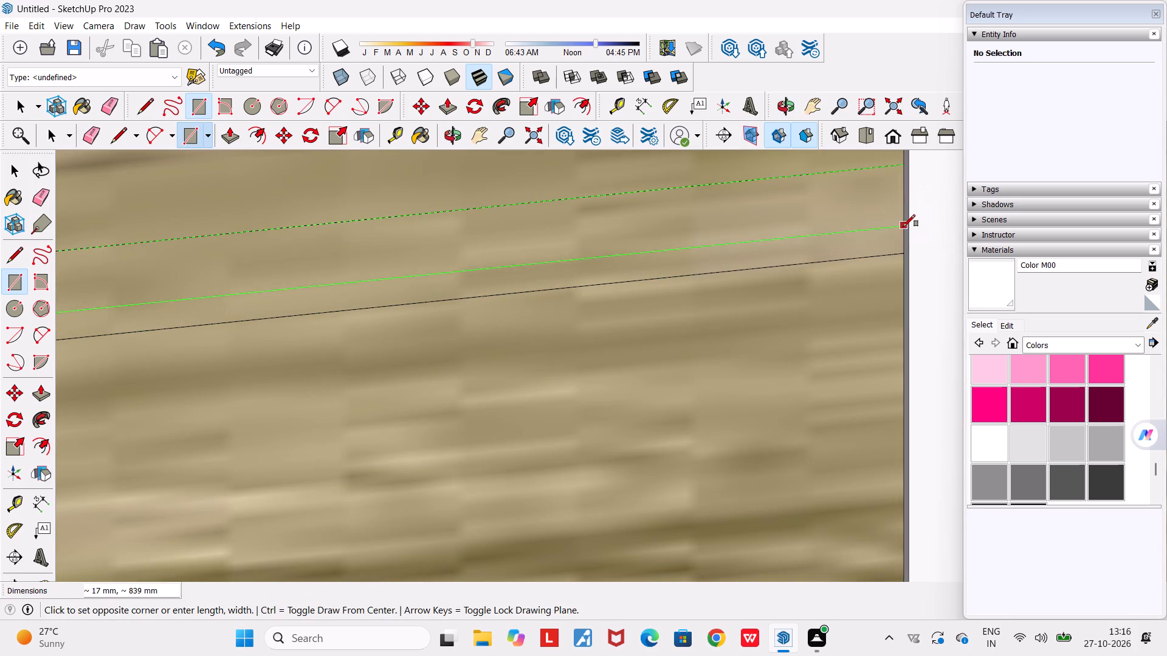
pyautogui.click(903, 250)
pyautogui.scroll(-12, 893, 253)
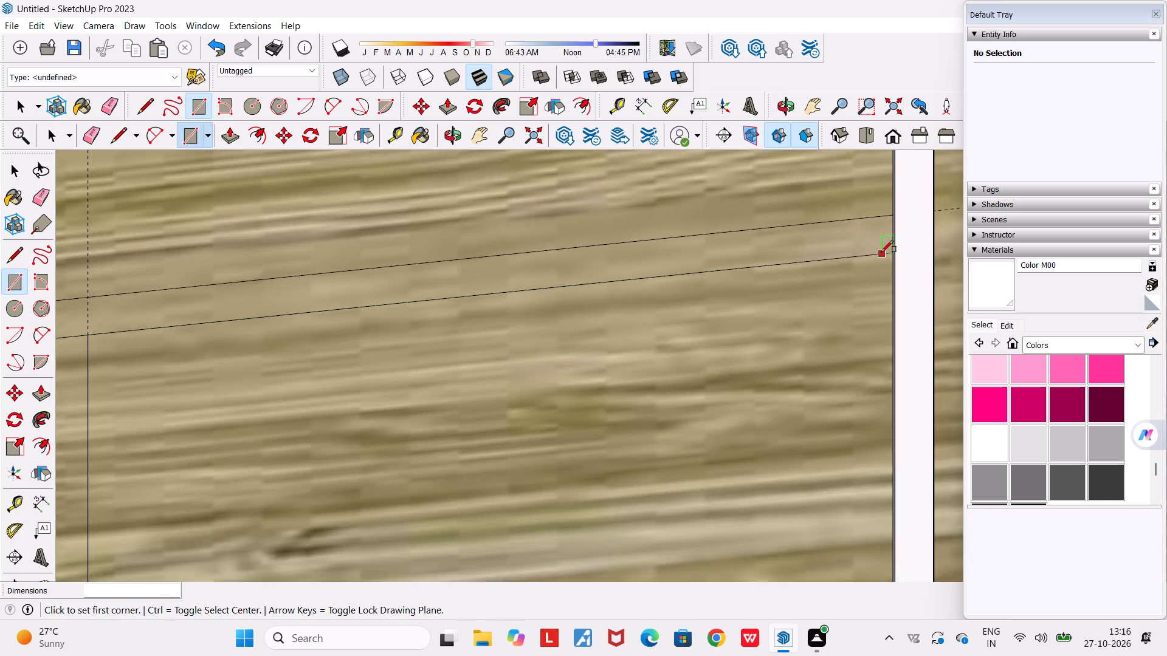
pyautogui.scroll(-10, 881, 252)
pyautogui.moveTo(796, 312); pyautogui.dragTo(657, 316, button='middle')
pyautogui.scroll(-3, 657, 316)
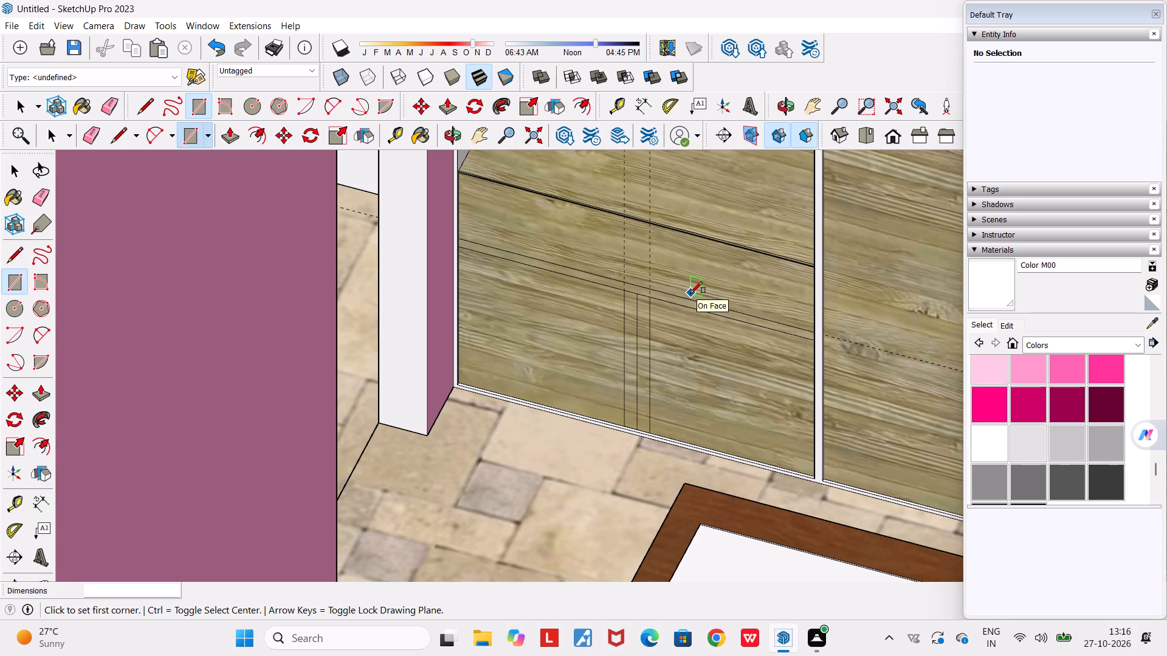
# Erase the two vertical guides and the horizontal guide crossing the wardrobe doors.
pyautogui.press('Delete')
pyautogui.press('Escape')
pyautogui.press('space')
pyautogui.scroll(2, 650, 262)
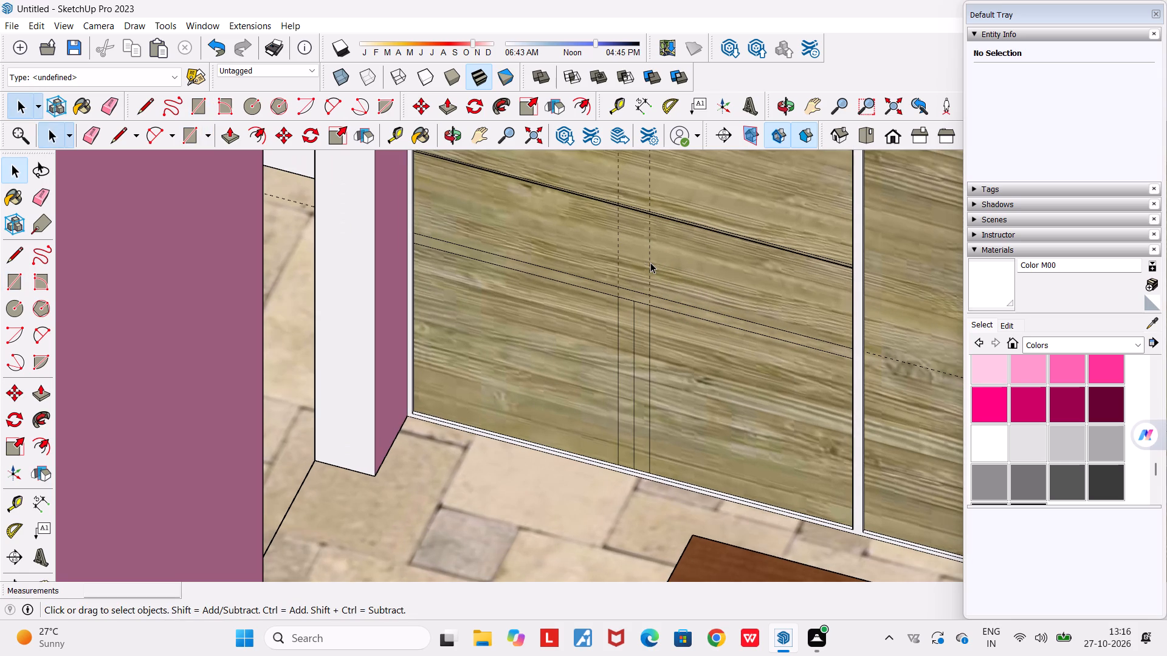
pyautogui.scroll(-4, 648, 243)
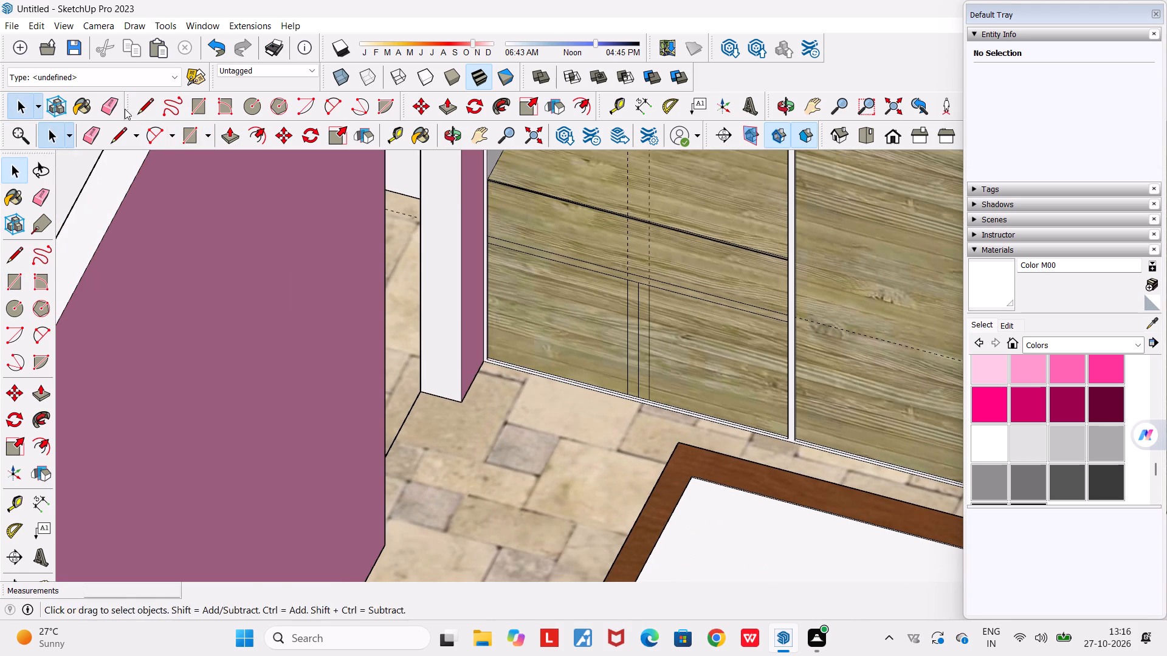
pyautogui.click(122, 108)
pyautogui.scroll(-17, 682, 337)
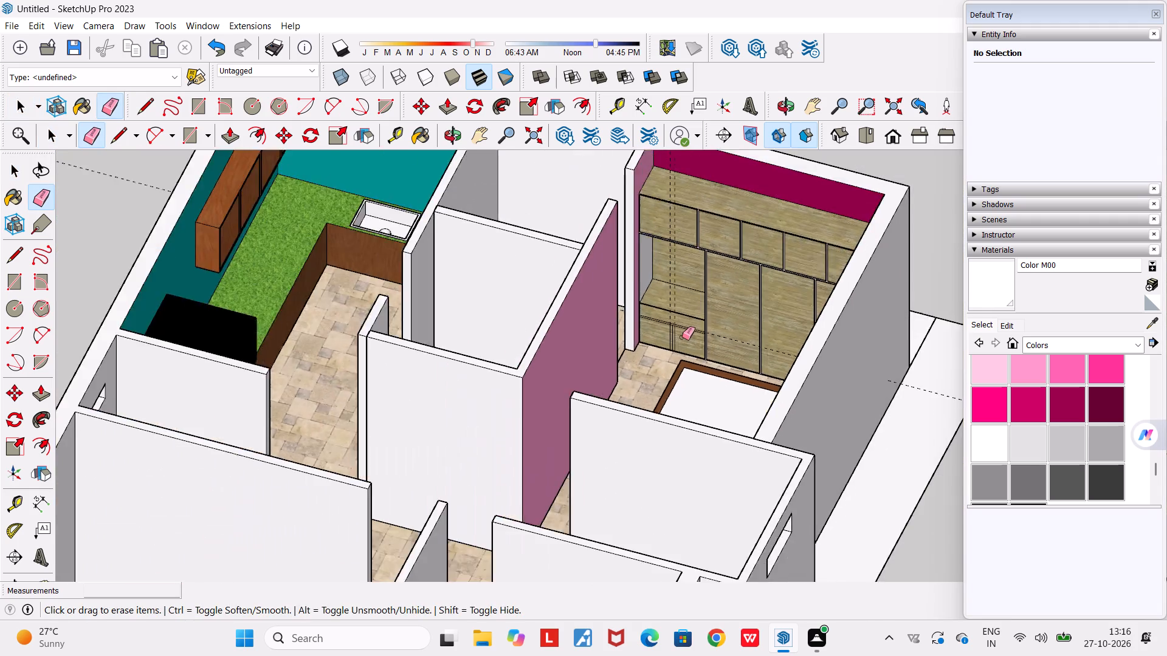
pyautogui.scroll(-9, 682, 337)
pyautogui.moveTo(681, 217); pyautogui.dragTo(673, 213)
pyautogui.moveTo(436, 233); pyautogui.dragTo(406, 292)
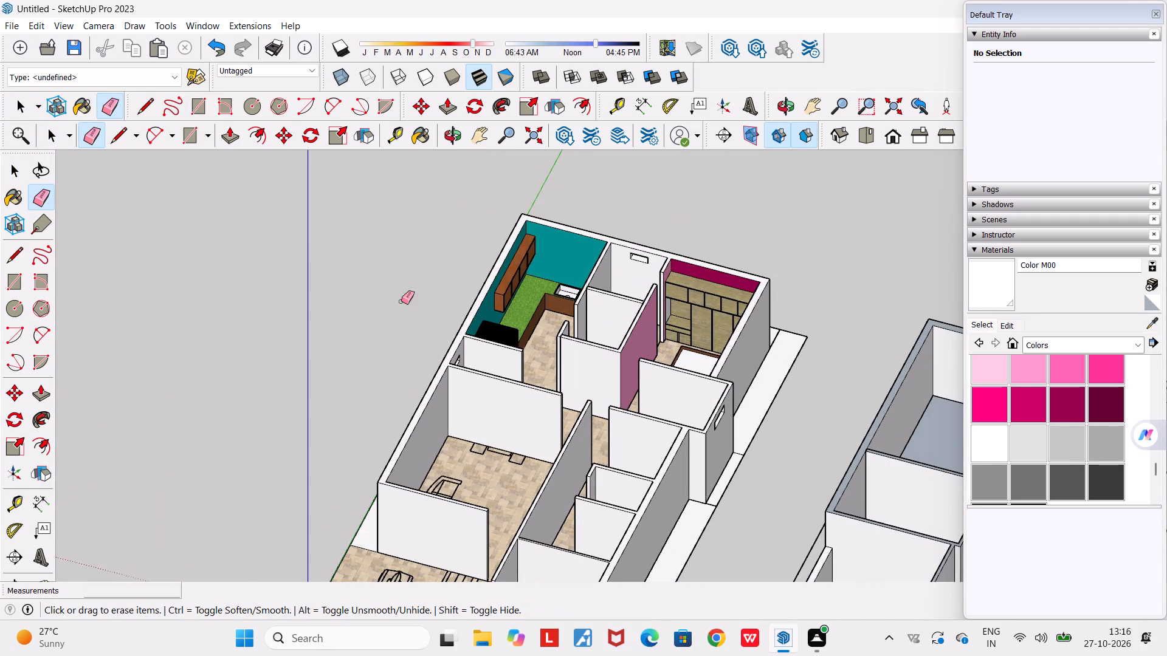
# Erase the middle vertical line and the short edges above it, merging the narrow strips into one T-shaped face.
pyautogui.scroll(18, 703, 330)
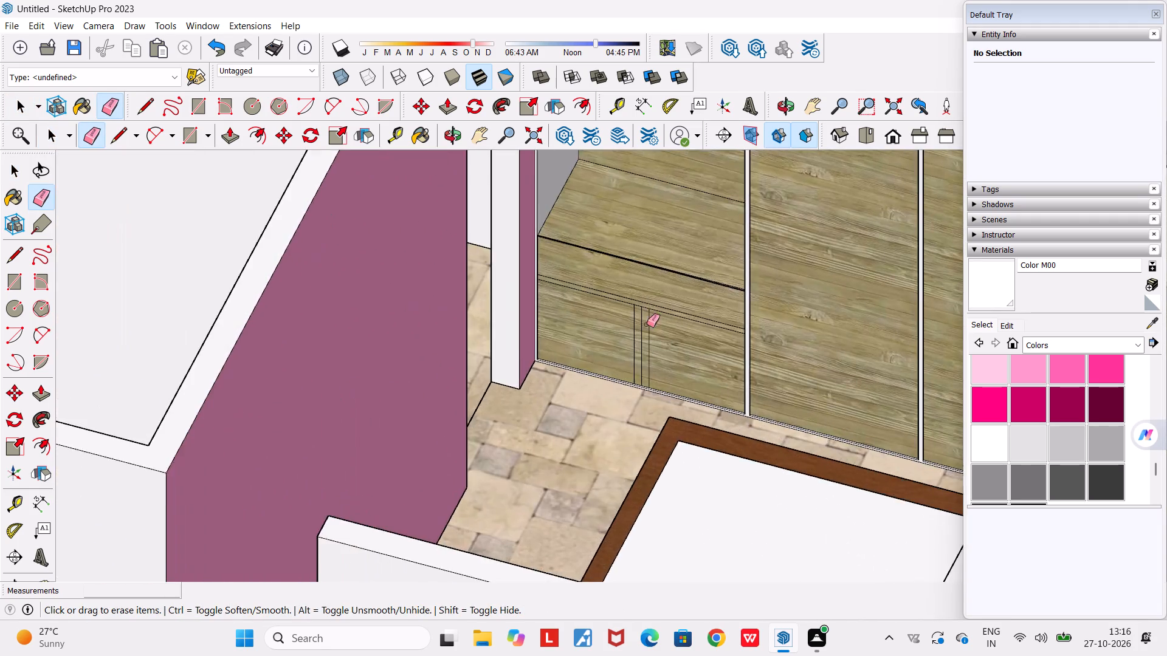
pyautogui.scroll(11, 647, 324)
pyautogui.moveTo(645, 306); pyautogui.dragTo(638, 312)
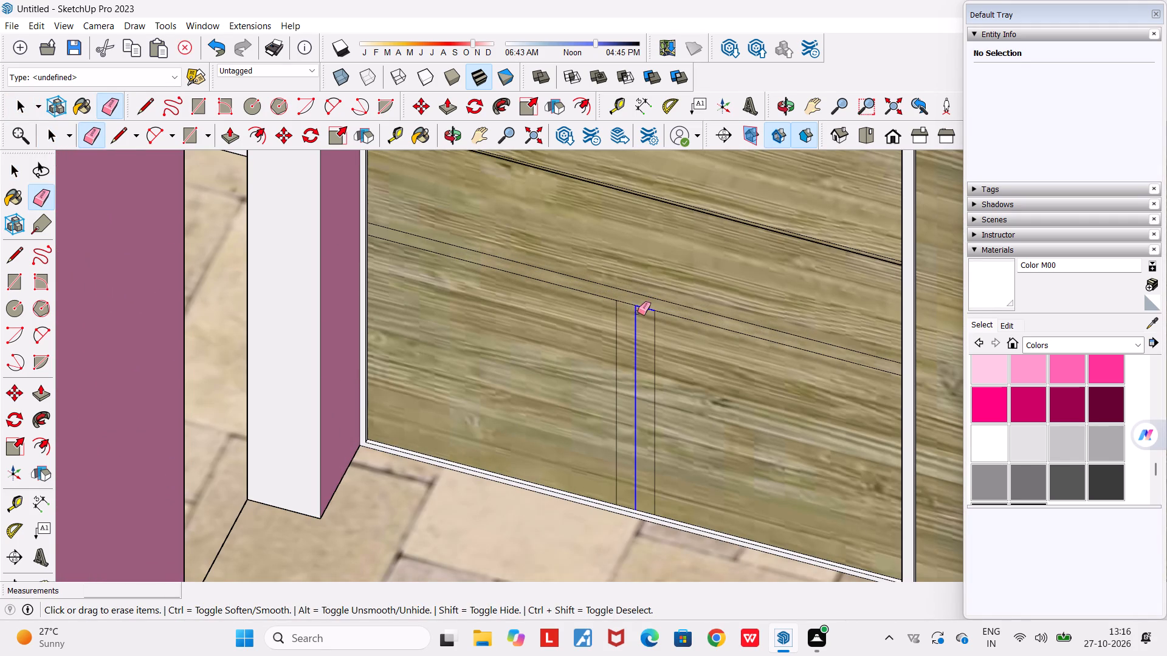
pyautogui.moveTo(638, 312); pyautogui.dragTo(630, 305)
pyautogui.scroll(-5, 639, 318)
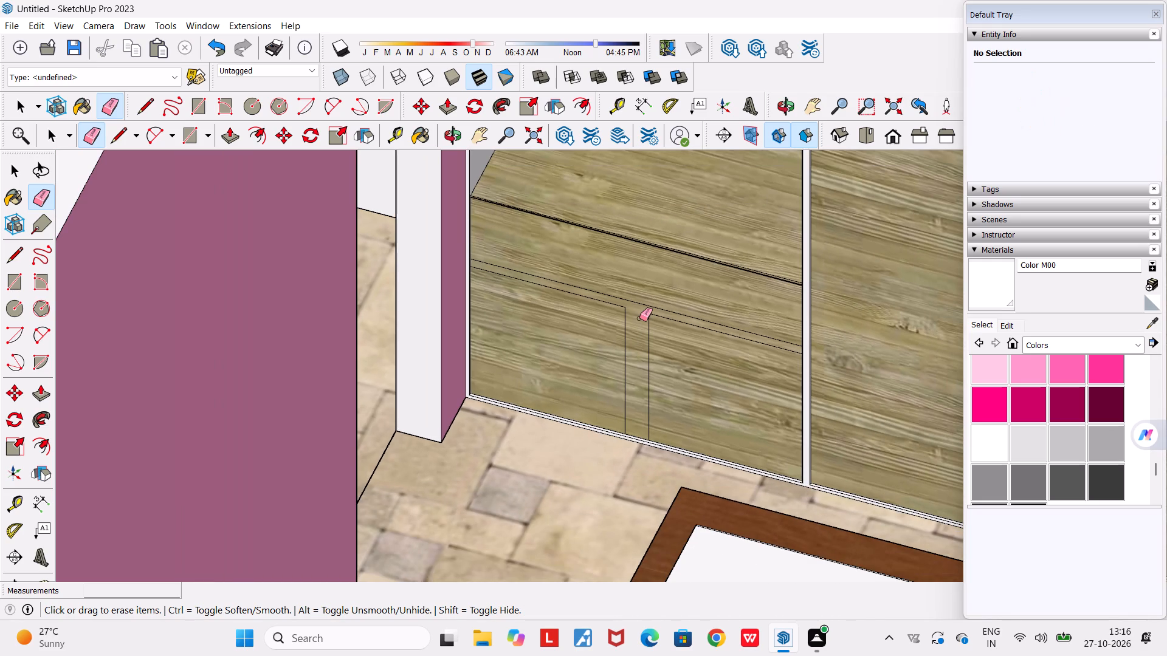
pyautogui.scroll(3, 636, 321)
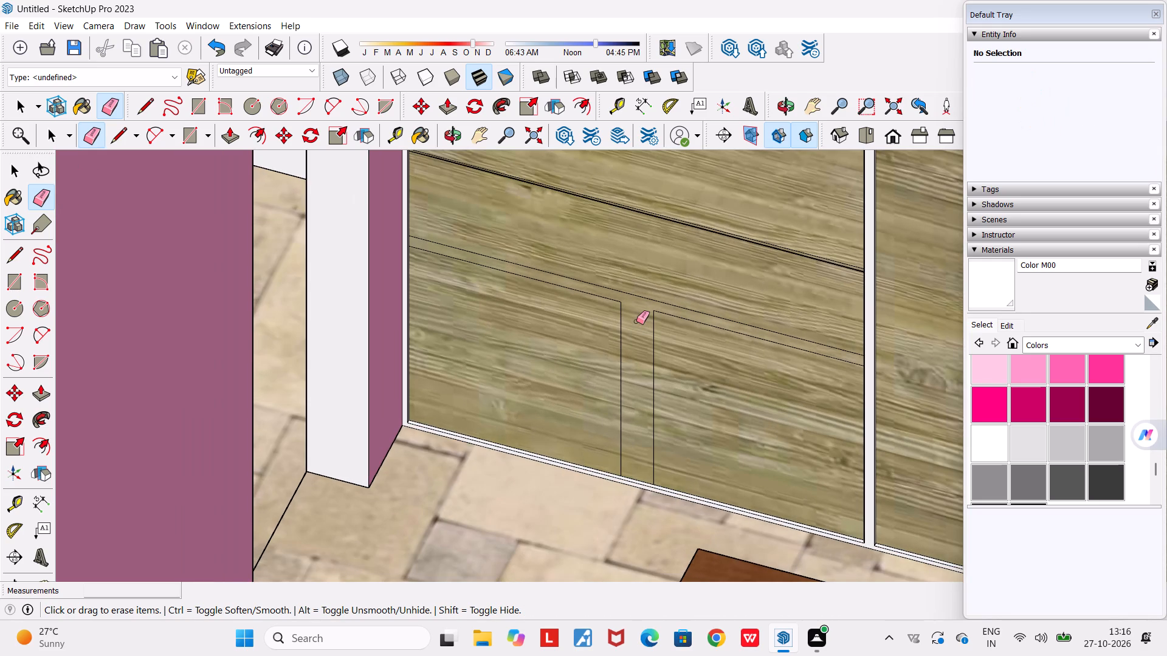
pyautogui.press('space')
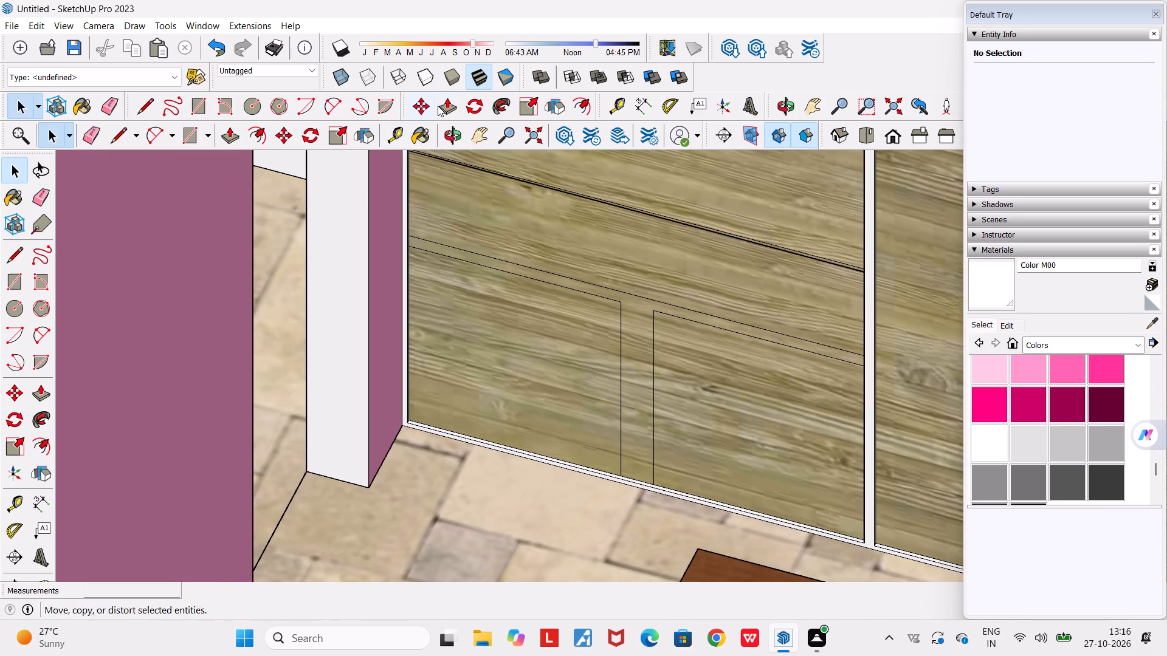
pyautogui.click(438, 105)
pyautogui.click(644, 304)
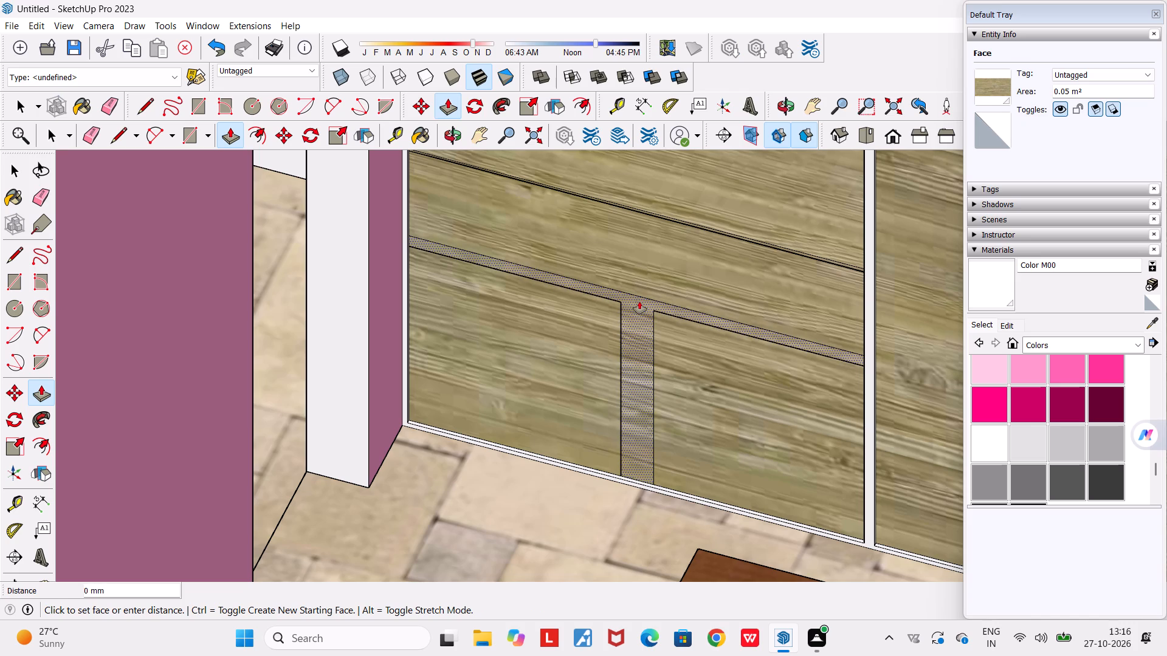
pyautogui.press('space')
# Paint the T-shaped strip on the first door's lower panel with the white Color M00.
pyautogui.scroll(4, 637, 319)
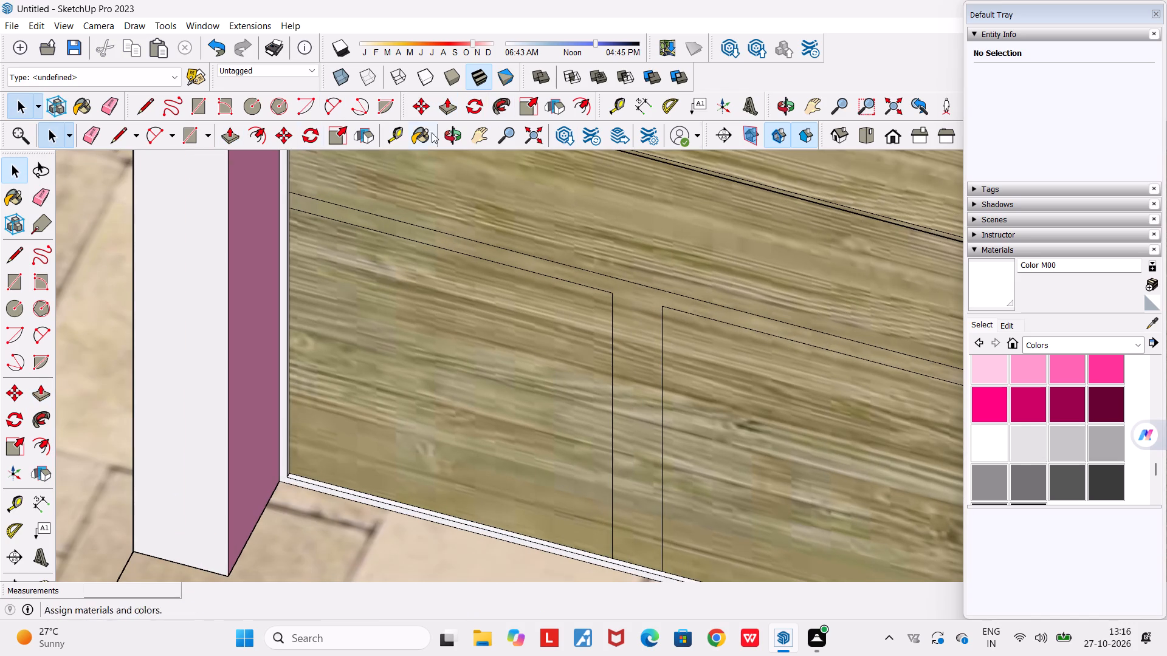
pyautogui.click(994, 434)
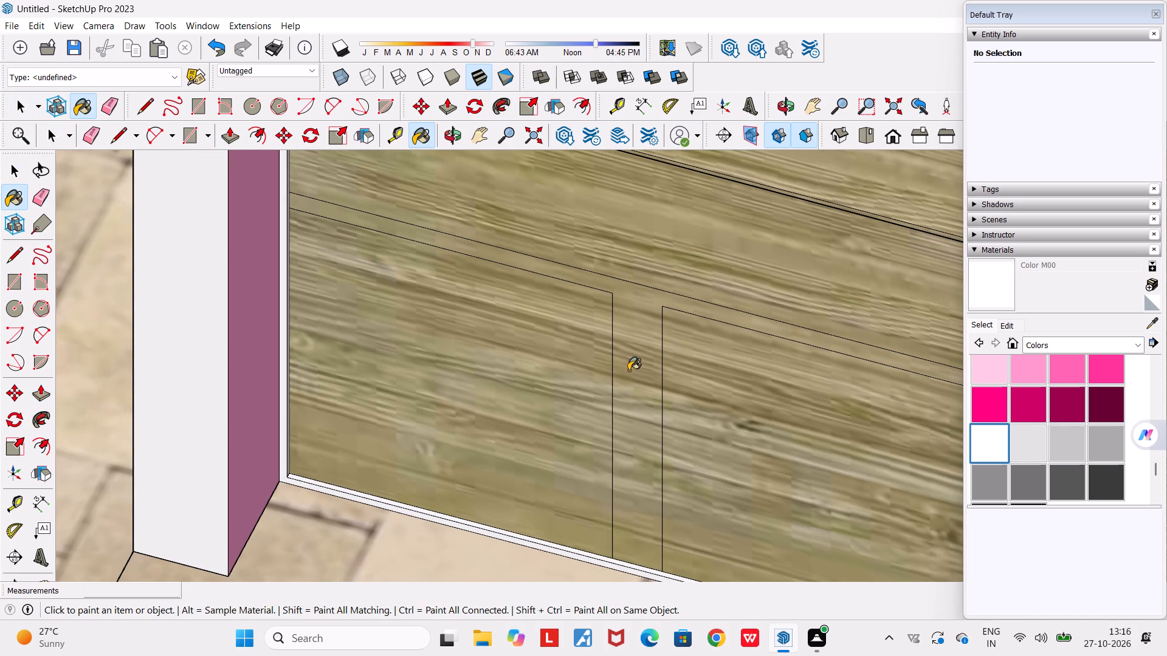
pyautogui.click(628, 369)
pyautogui.scroll(-5, 632, 363)
pyautogui.press('space')
pyautogui.scroll(-1, 632, 363)
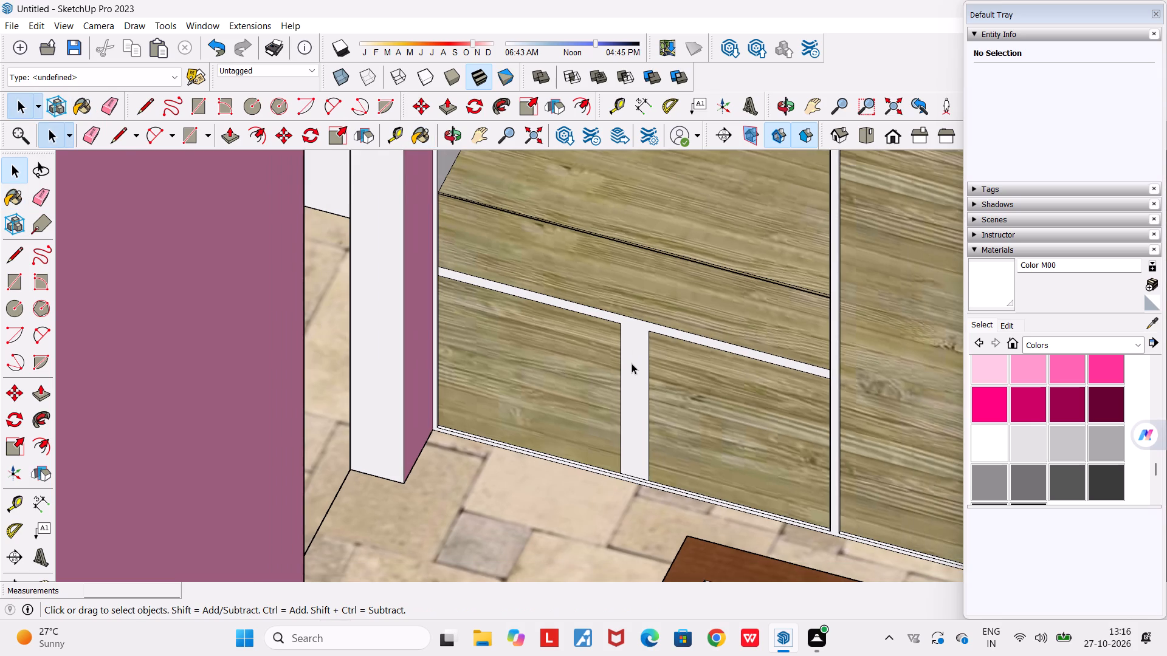
pyautogui.scroll(-3, 632, 363)
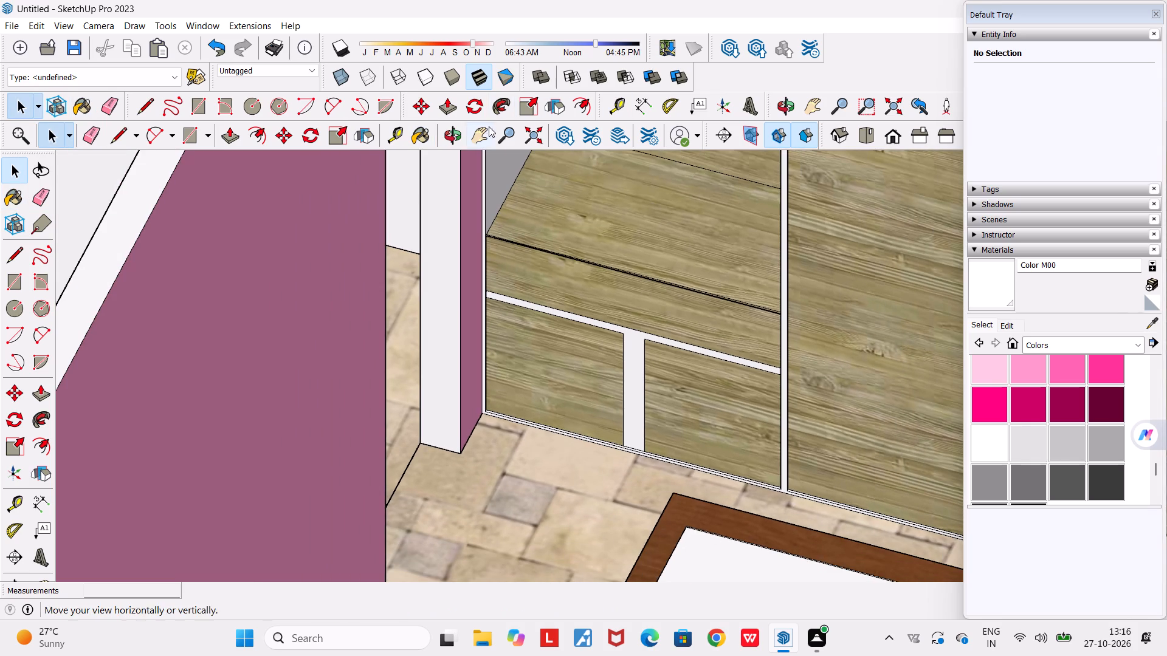
# Push/Pull the white T-shaped strip by about 7 mm.
pyautogui.click(446, 107)
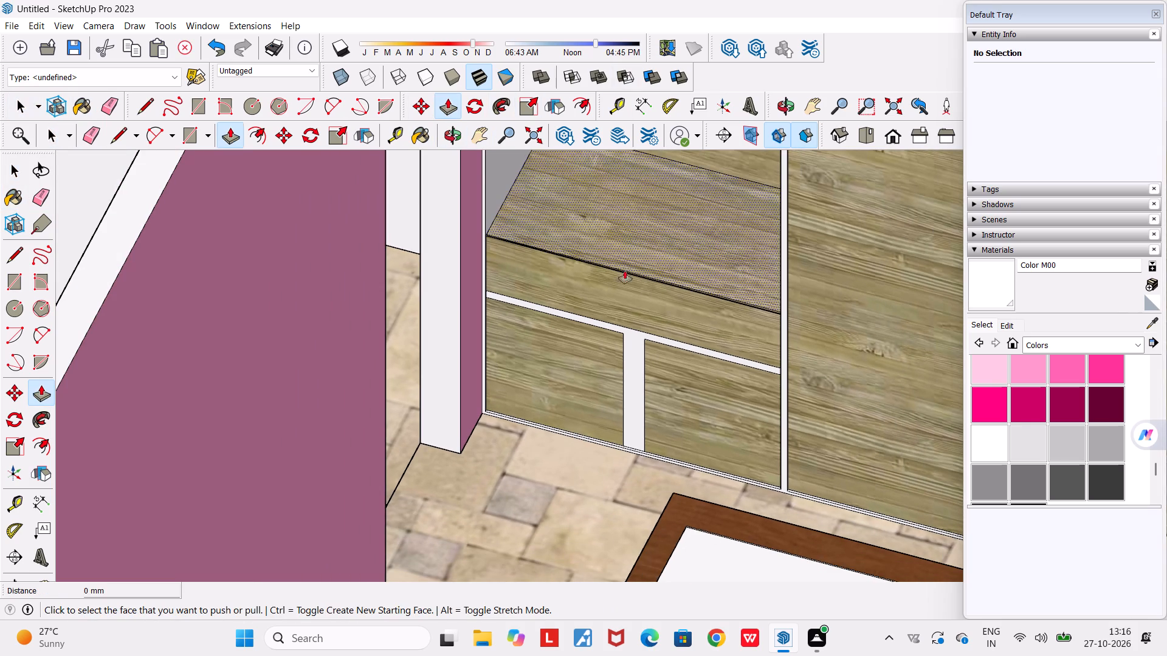
pyautogui.click(636, 344)
pyautogui.click(633, 347)
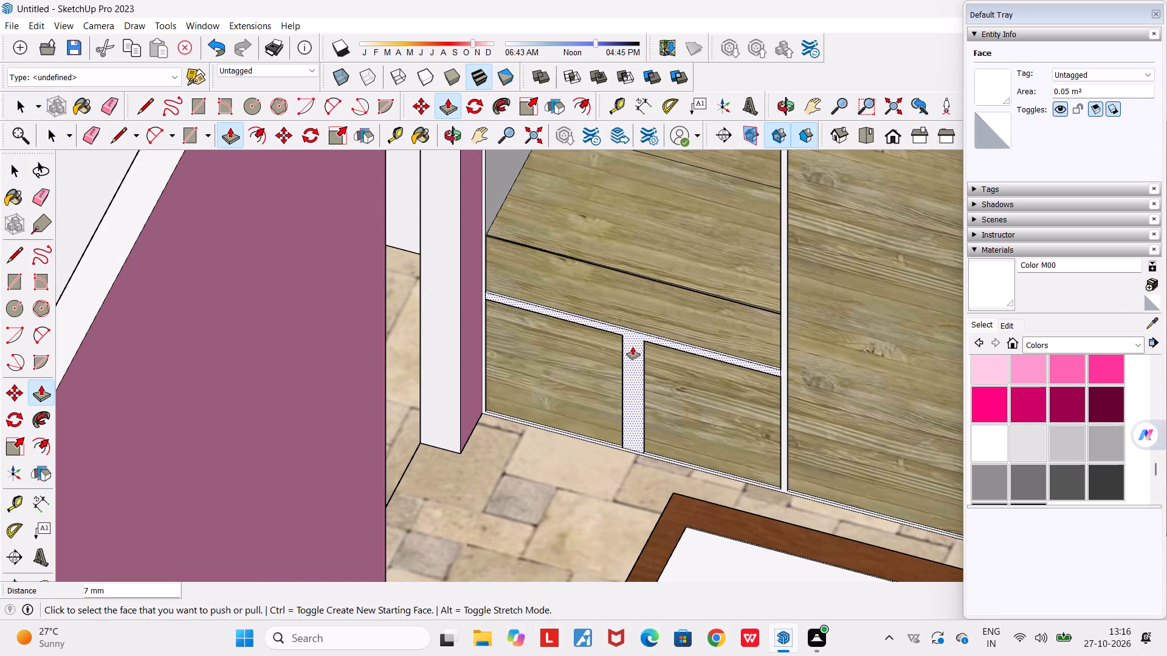
pyautogui.moveTo(651, 327); pyautogui.dragTo(741, 298, button='middle')
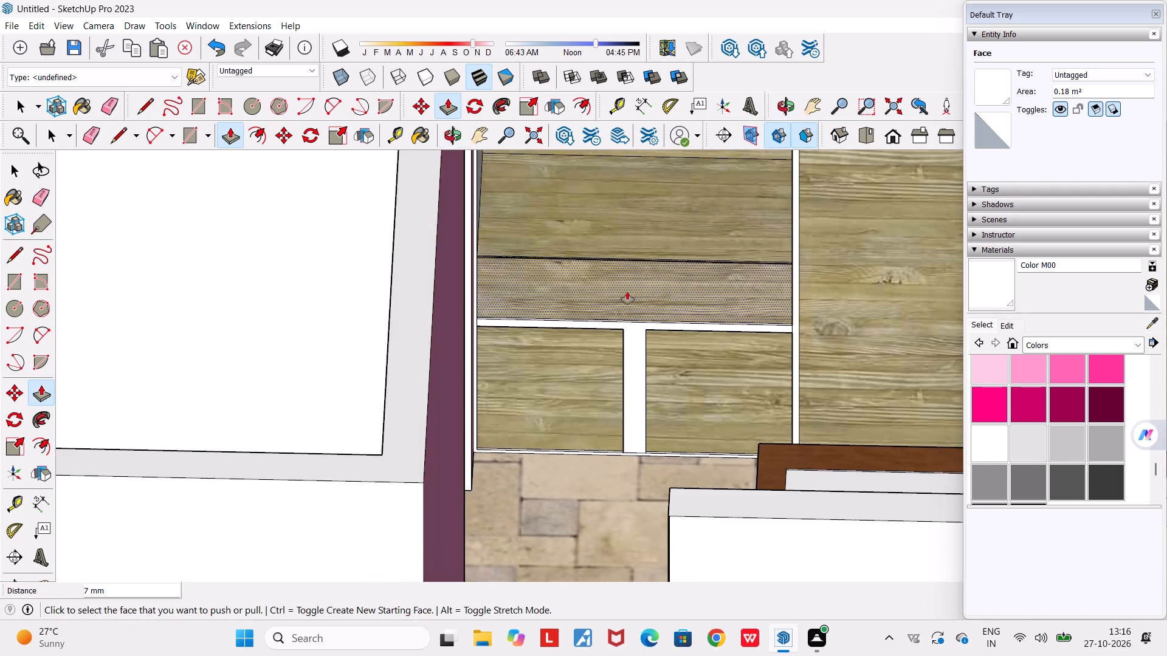
pyautogui.scroll(-6, 627, 292)
pyautogui.press('space')
# Examine the bedroom's wardrobe, bed and surrounding walls from several sides of the house model.
pyautogui.scroll(-5, 627, 292)
pyautogui.moveTo(628, 295); pyautogui.dragTo(511, 282, button='middle')
pyautogui.scroll(-4, 511, 282)
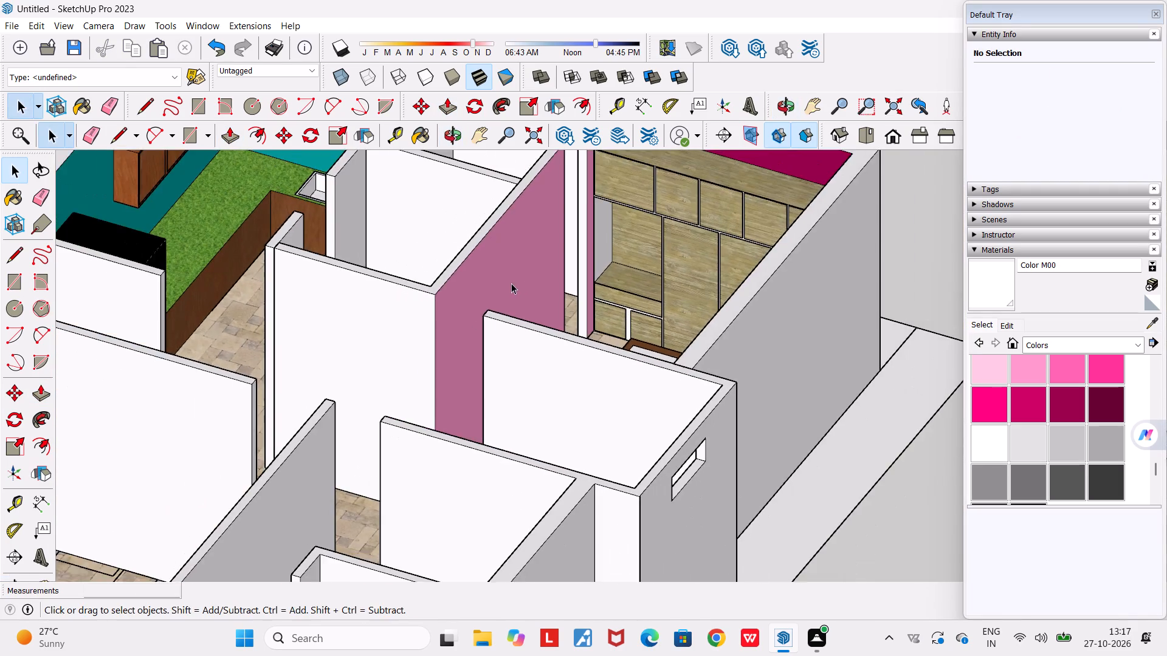
pyautogui.scroll(-9, 644, 284)
pyautogui.moveTo(641, 291); pyautogui.dragTo(918, 319, button='middle')
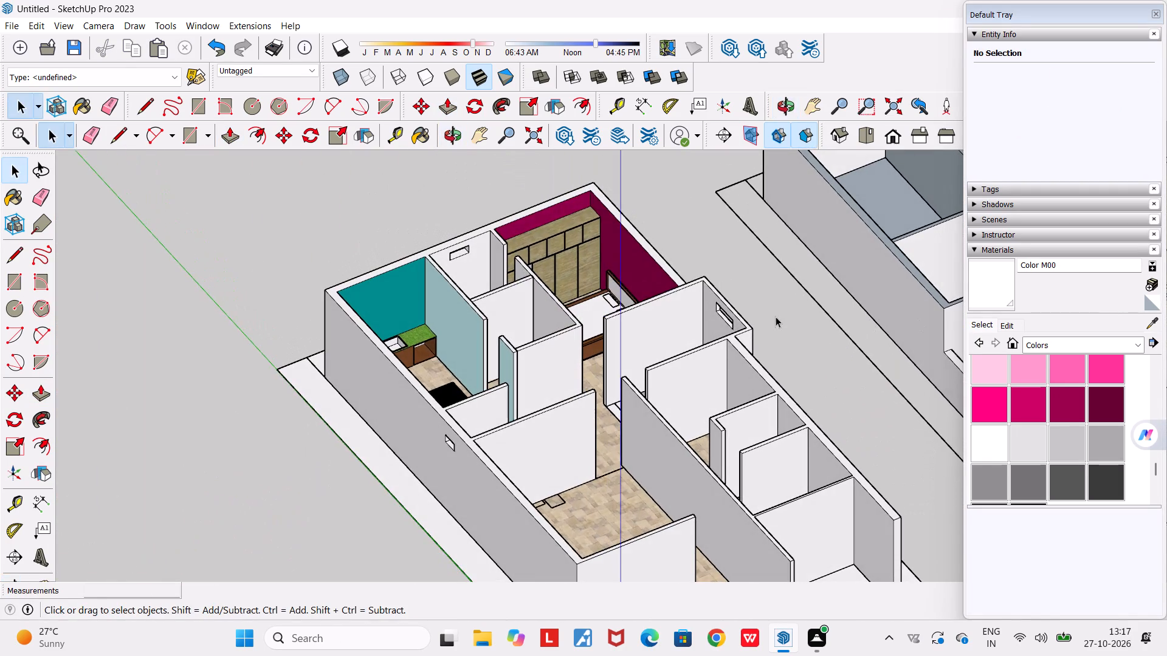
pyautogui.scroll(6, 646, 289)
pyautogui.moveTo(610, 315); pyautogui.dragTo(483, 336, button='middle')
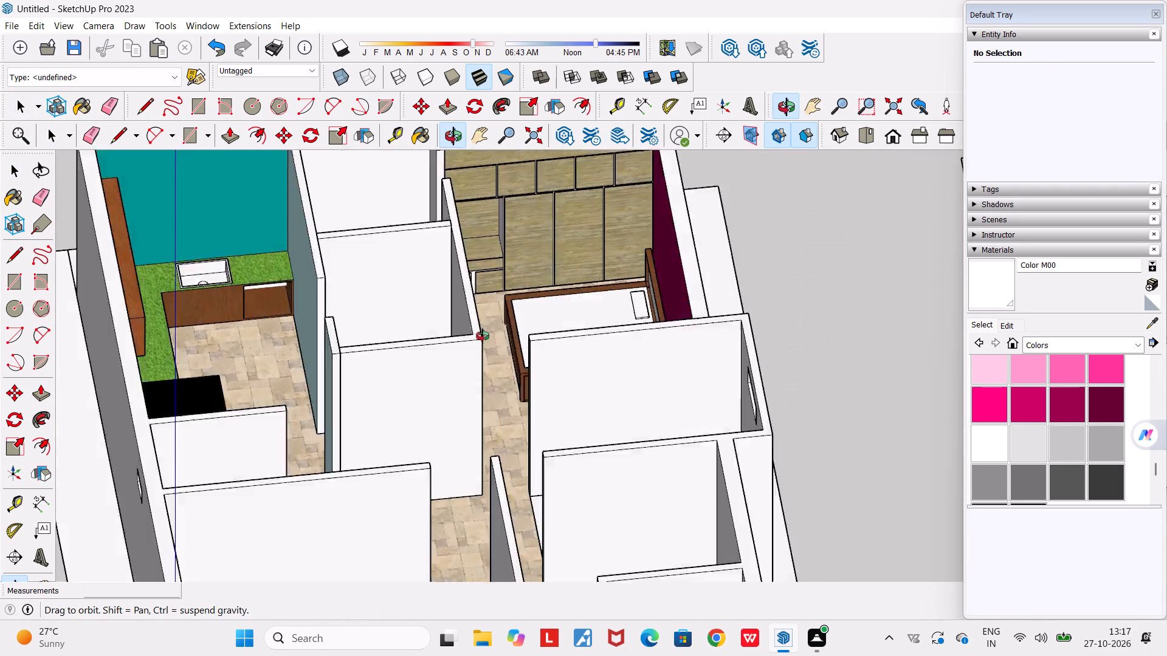
pyautogui.moveTo(483, 336); pyautogui.dragTo(437, 313, button='middle')
pyautogui.scroll(-9, 437, 313)
pyautogui.moveTo(484, 307); pyautogui.dragTo(1166, 366, button='middle')
pyautogui.scroll(9, 663, 435)
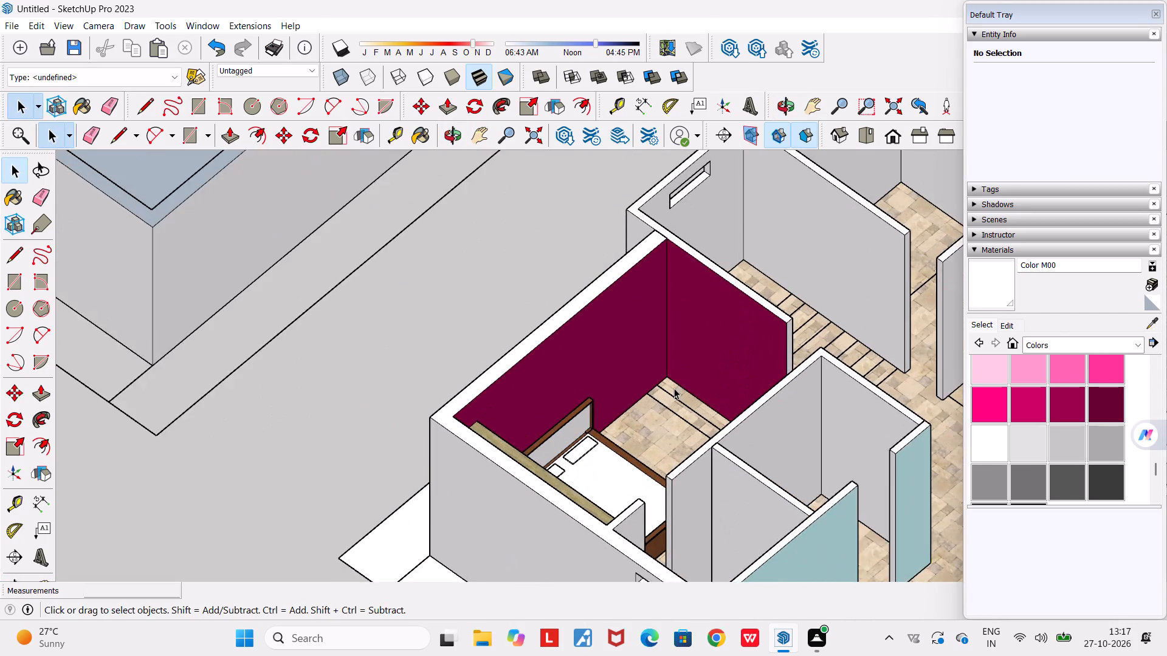
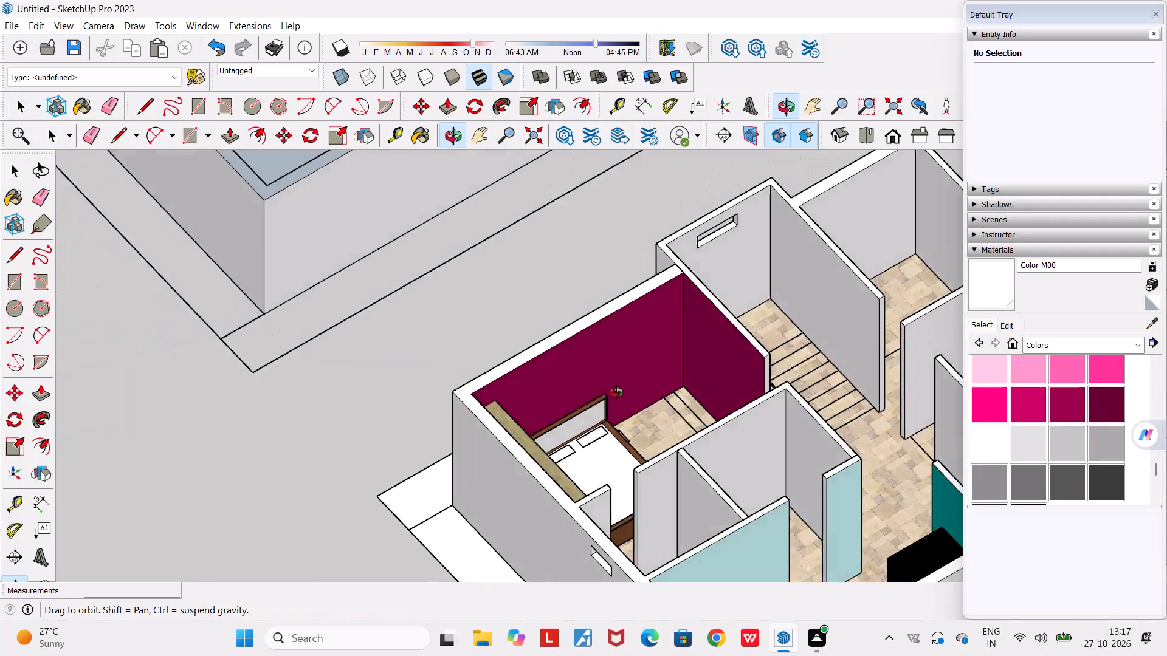
# Delete the two plain white faces covering the lowest treads of the staircase outline beside the bedroom.
pyautogui.scroll(-5, 472, 424)
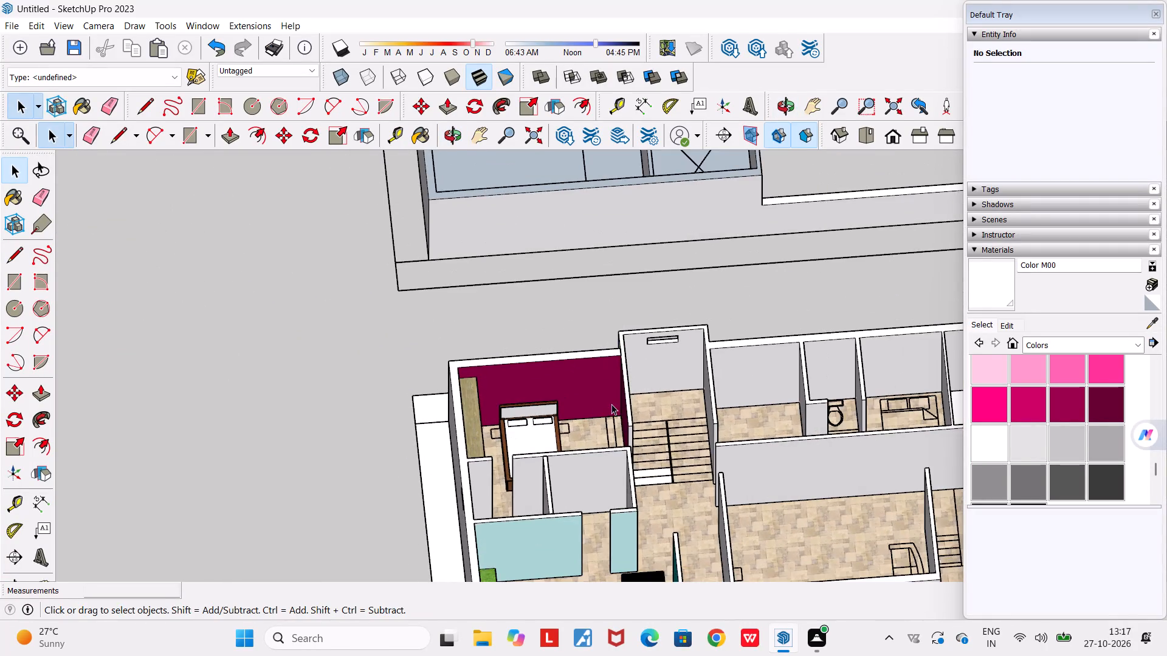
pyautogui.moveTo(611, 404); pyautogui.dragTo(687, 511, button='middle')
pyautogui.scroll(8, 684, 445)
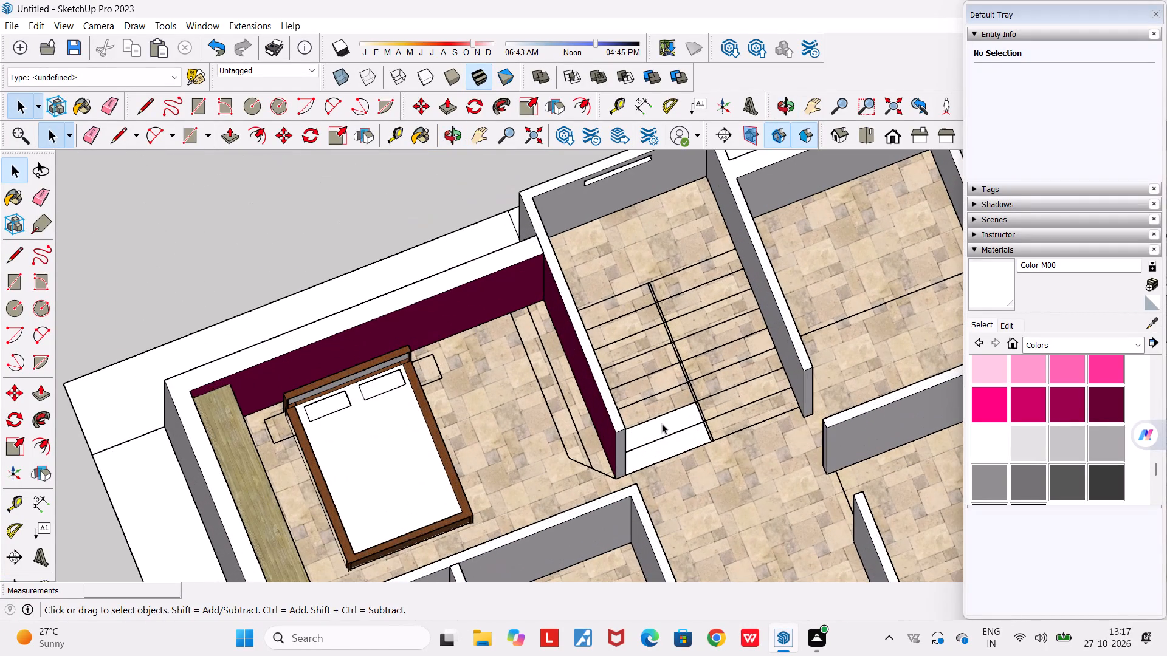
pyautogui.click(661, 422)
pyautogui.press('Delete')
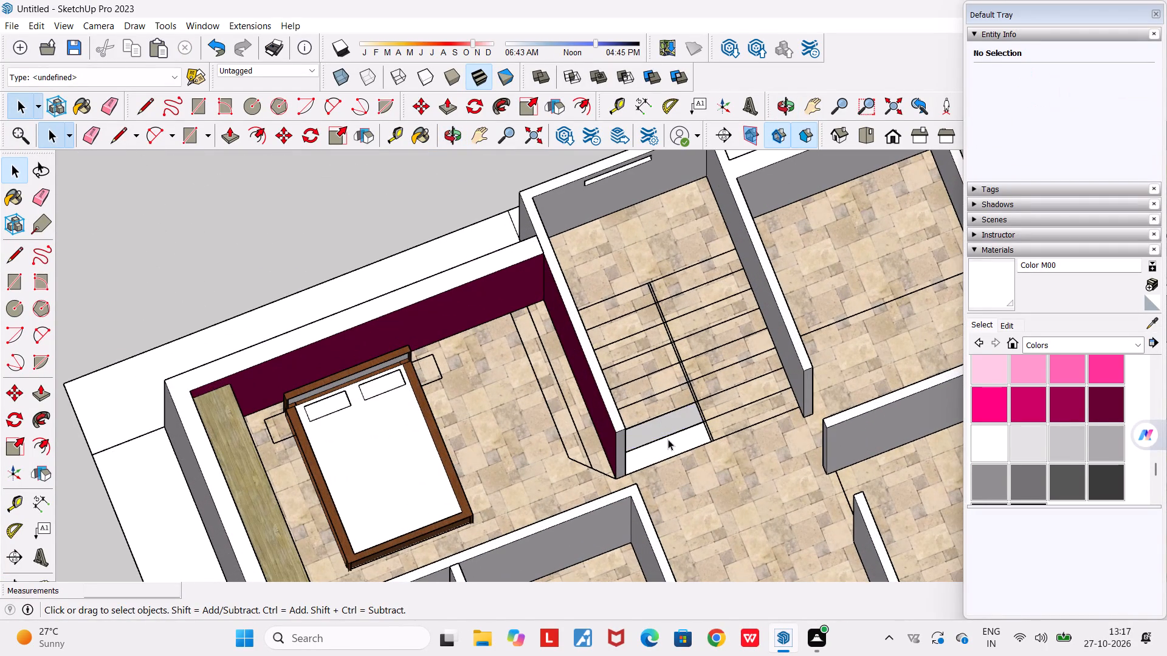
pyautogui.click(668, 439)
pyautogui.press('Delete')
pyautogui.scroll(5, 666, 415)
pyautogui.moveTo(659, 415); pyautogui.dragTo(591, 411, button='middle')
pyautogui.scroll(-5, 591, 411)
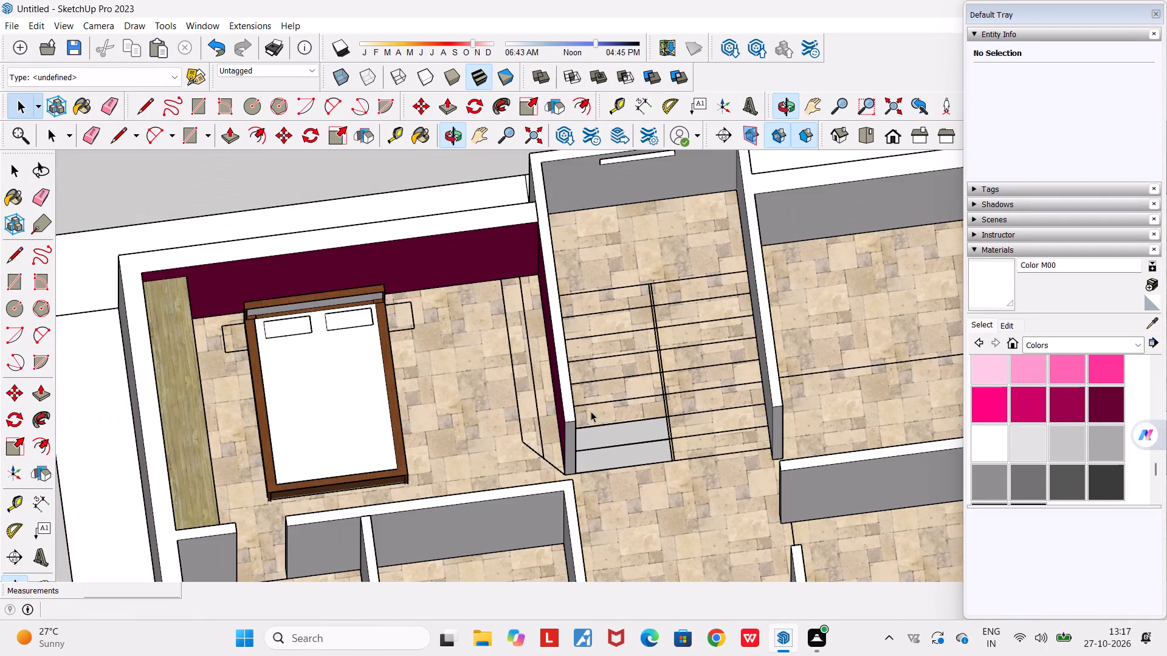
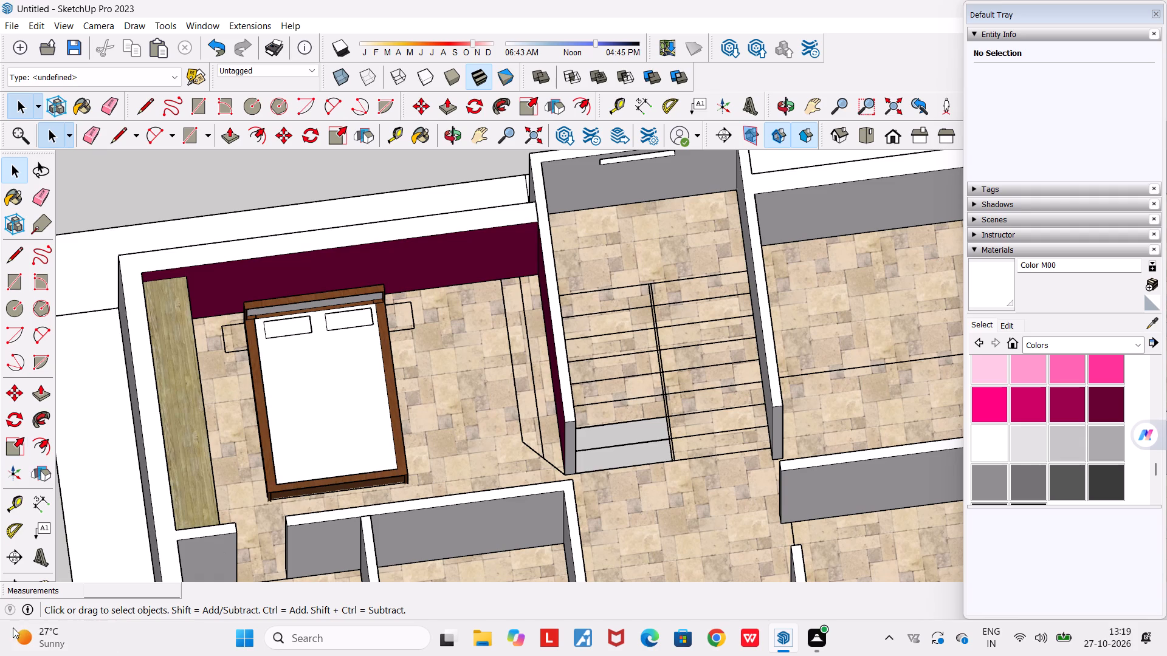
# Examine the overall floor plan around the bedroom, staircase, kitchen, living area and adjoining rooms.
pyautogui.scroll(-4, 530, 392)
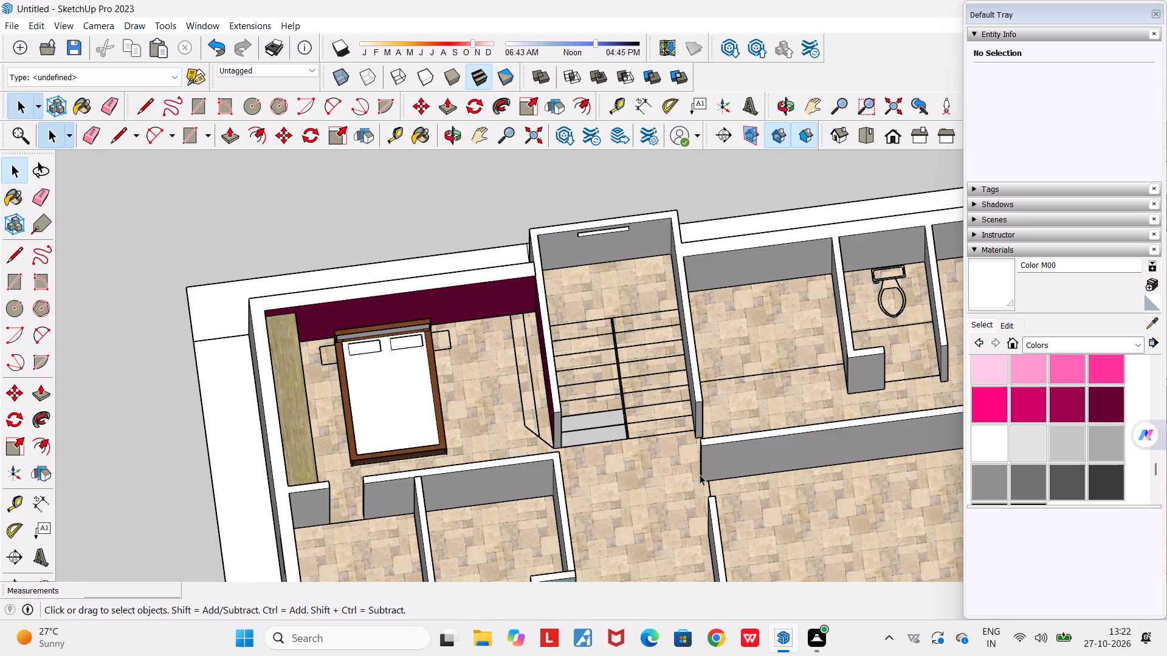
pyautogui.scroll(-3, 701, 475)
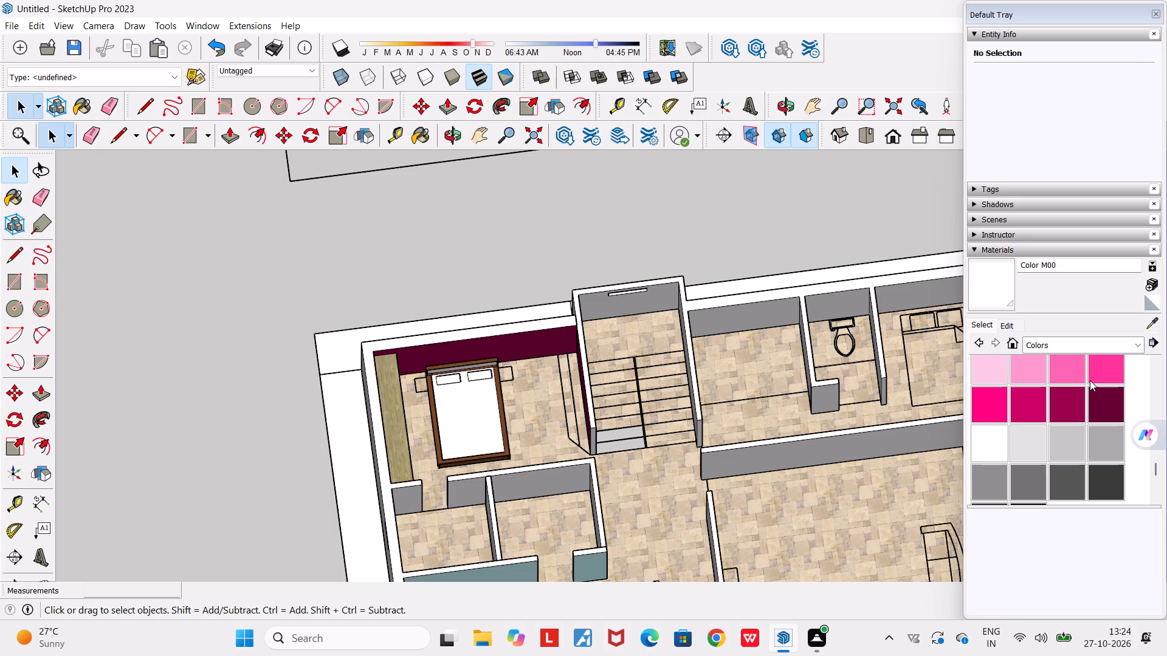
pyautogui.scroll(-4, 1090, 380)
pyautogui.scroll(3, 1090, 380)
pyautogui.scroll(-3, 568, 402)
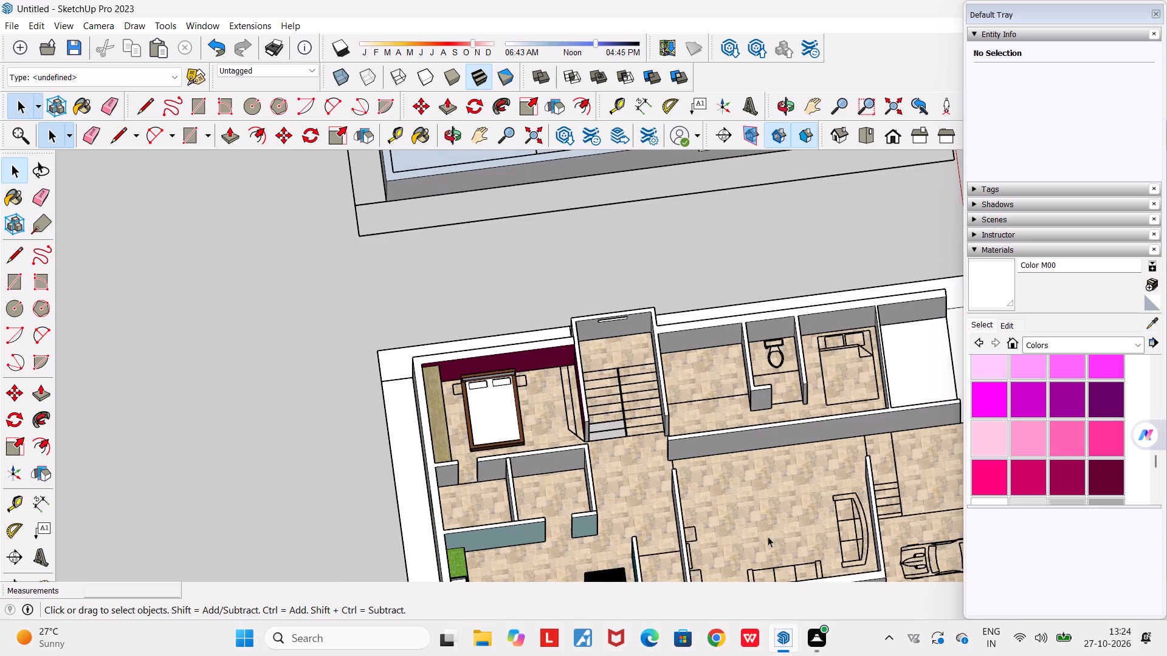
pyautogui.scroll(3, 763, 532)
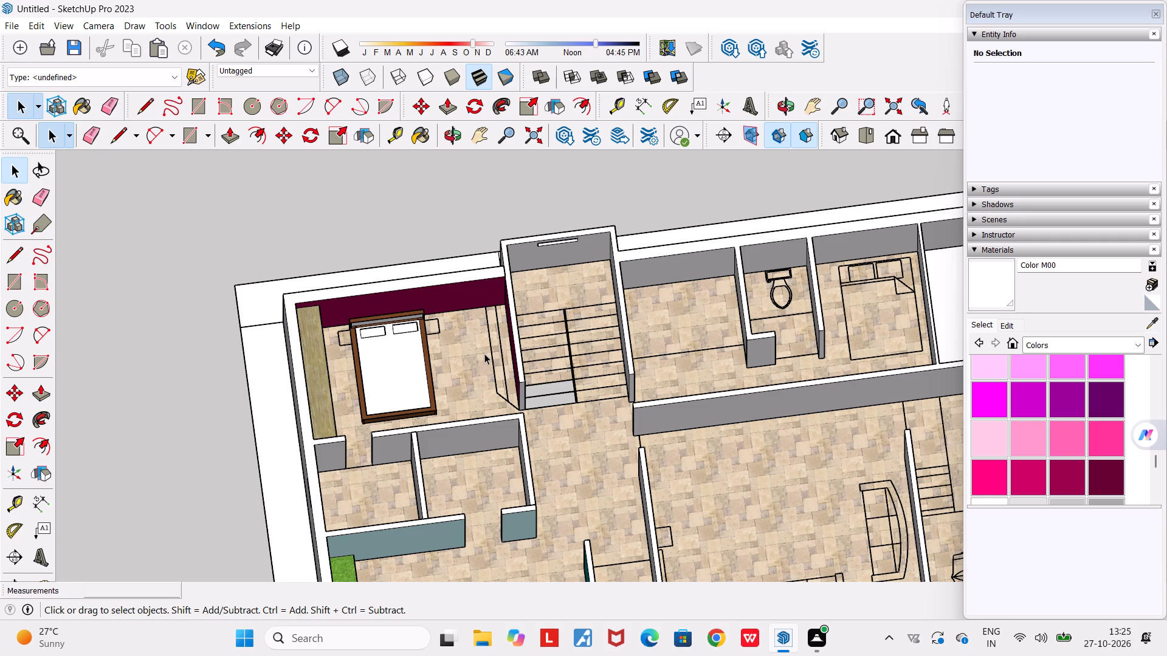
pyautogui.scroll(-2, 484, 354)
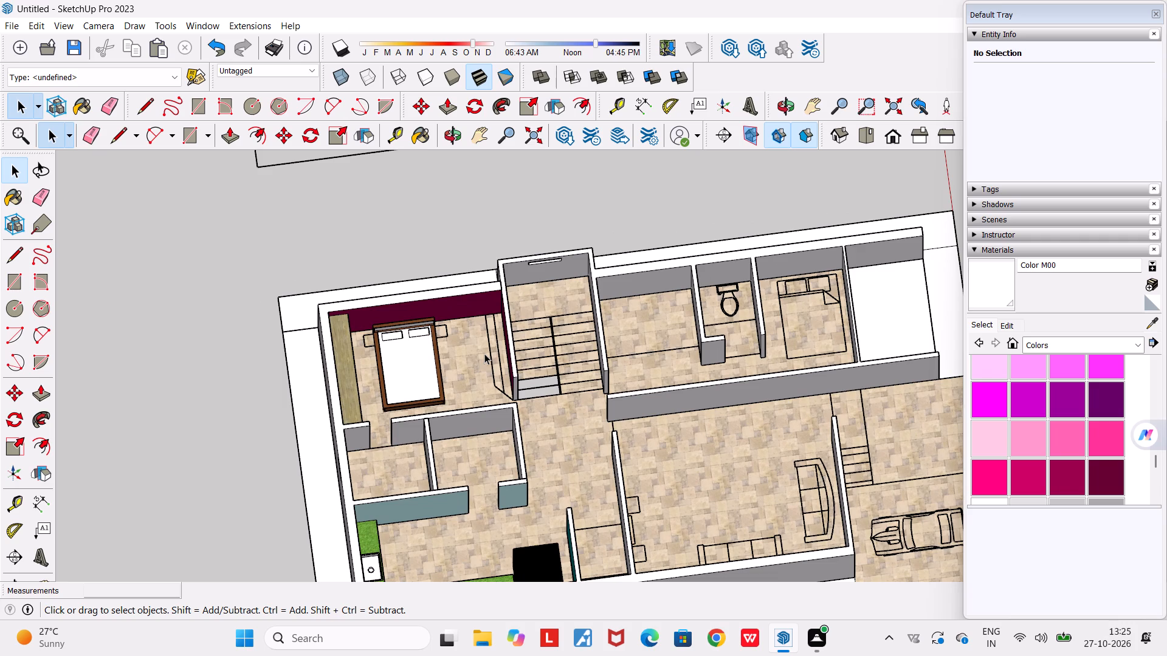
pyautogui.scroll(-2, 484, 354)
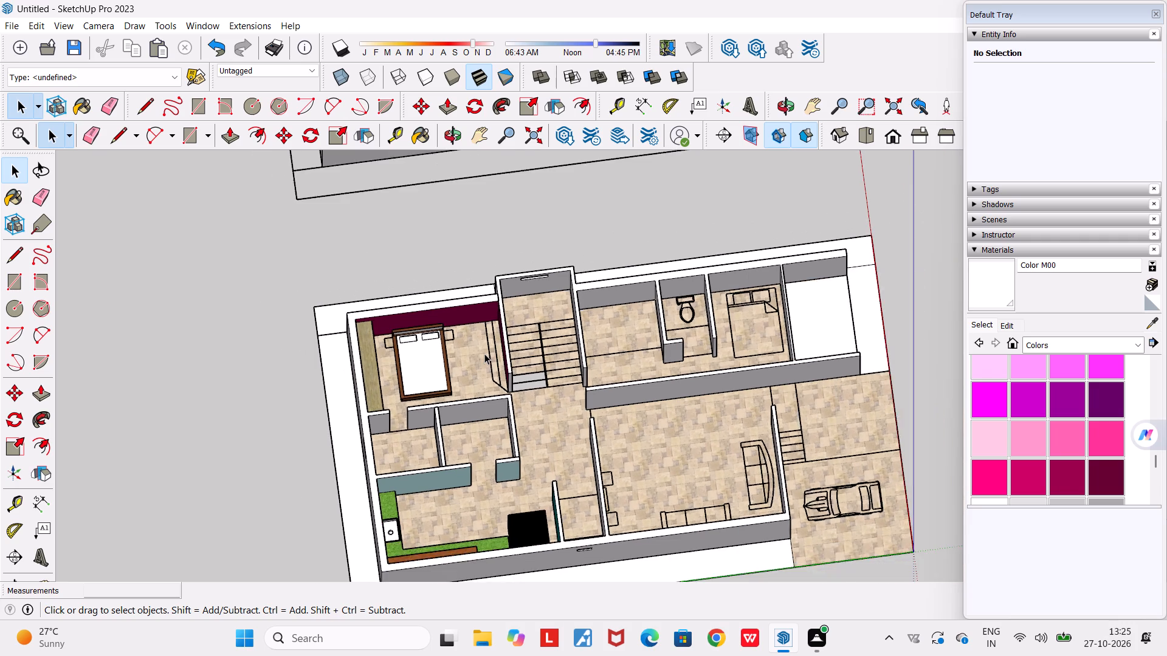
pyautogui.scroll(3, 484, 354)
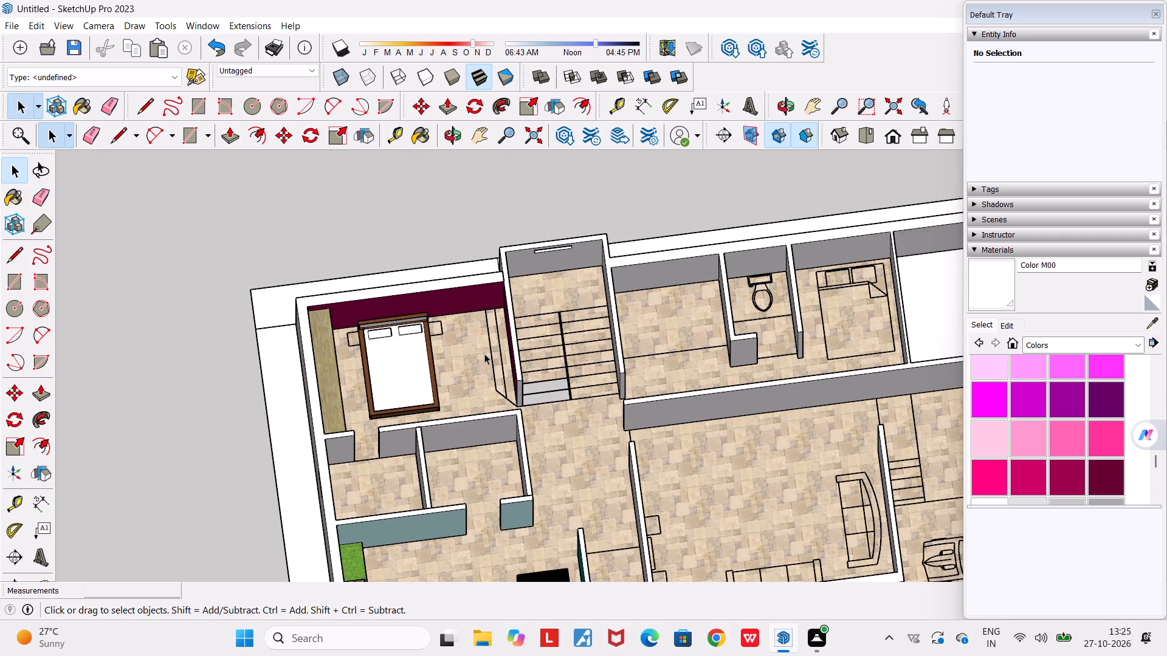
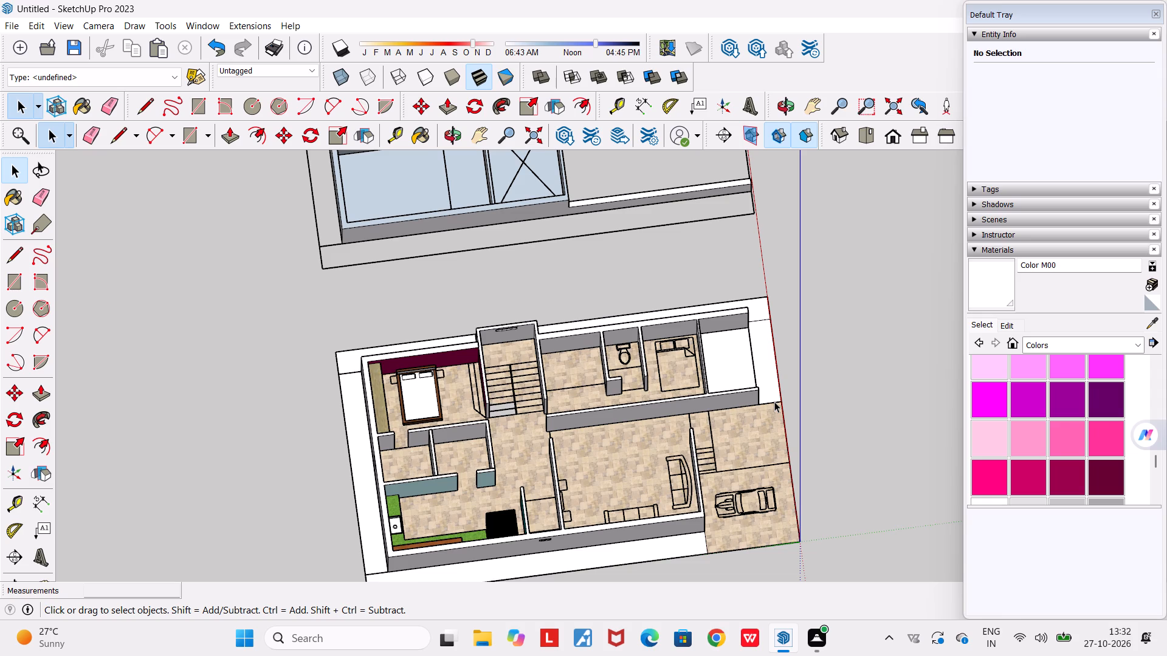
# Examine the furnished floor plan from above, focusing on the rooms between the staircase, toilet and second bedroom.
pyautogui.scroll(-4, 577, 380)
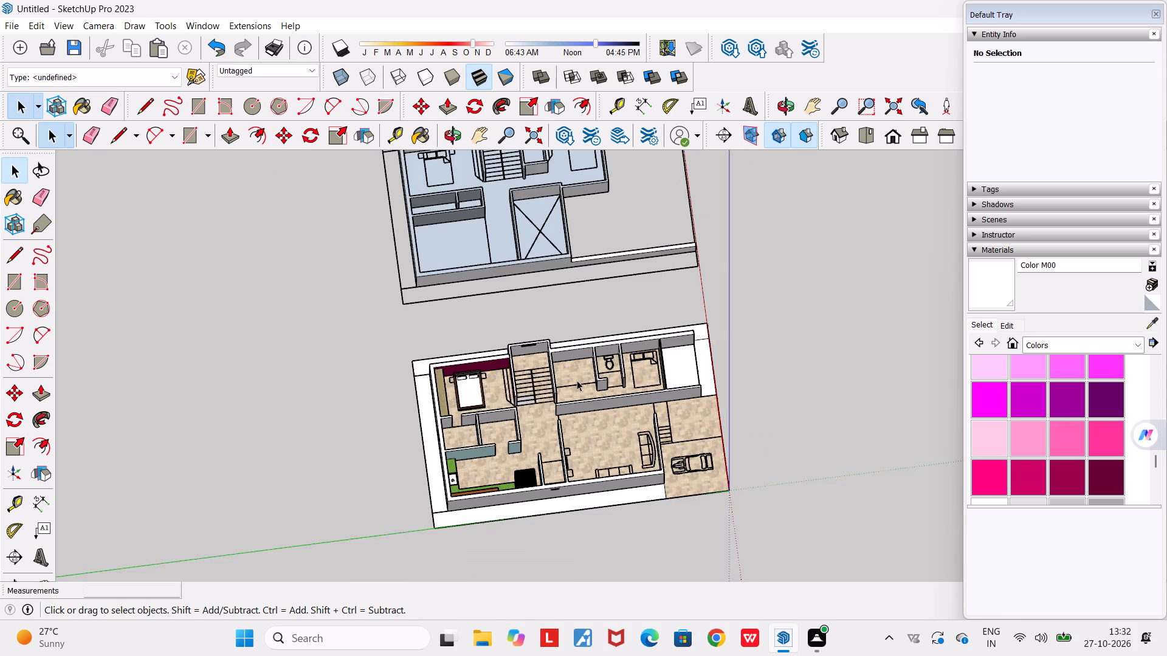
pyautogui.moveTo(598, 432); pyautogui.dragTo(565, 450, button='middle')
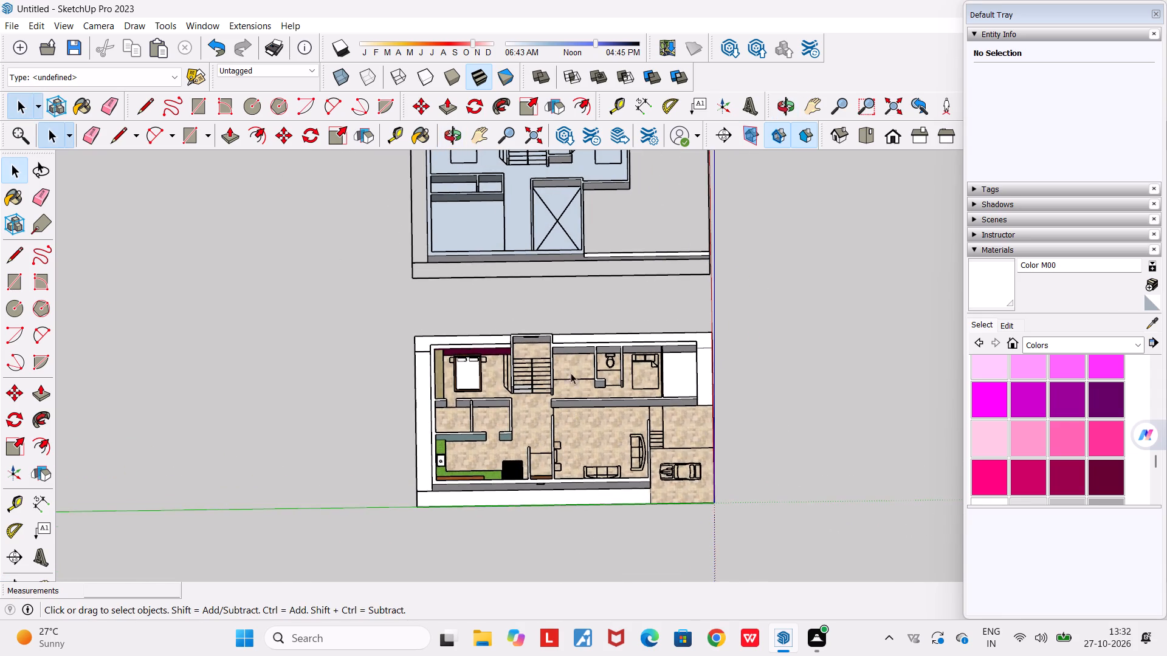
pyautogui.scroll(5, 571, 370)
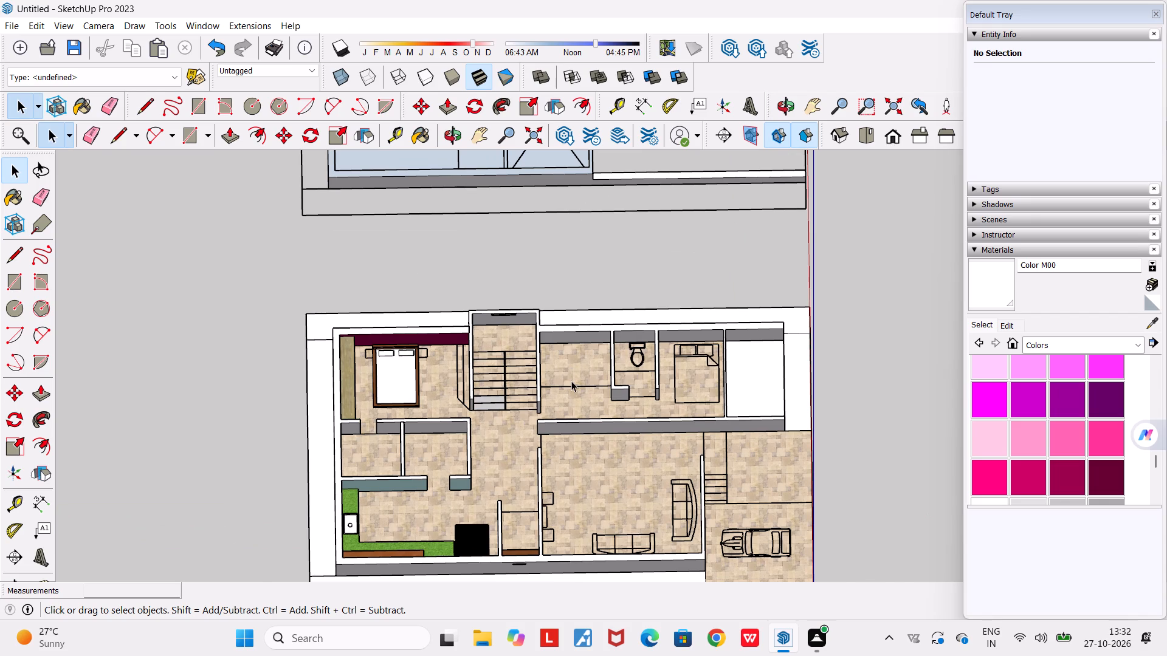
pyautogui.scroll(3, 571, 381)
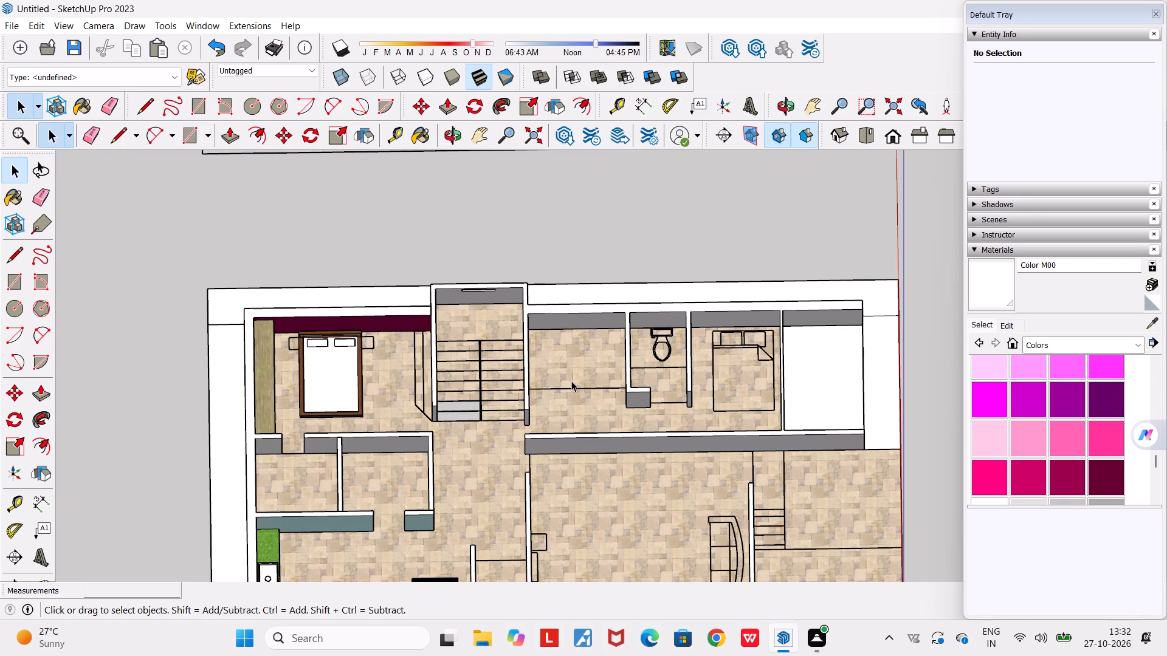
pyautogui.scroll(-2, 571, 381)
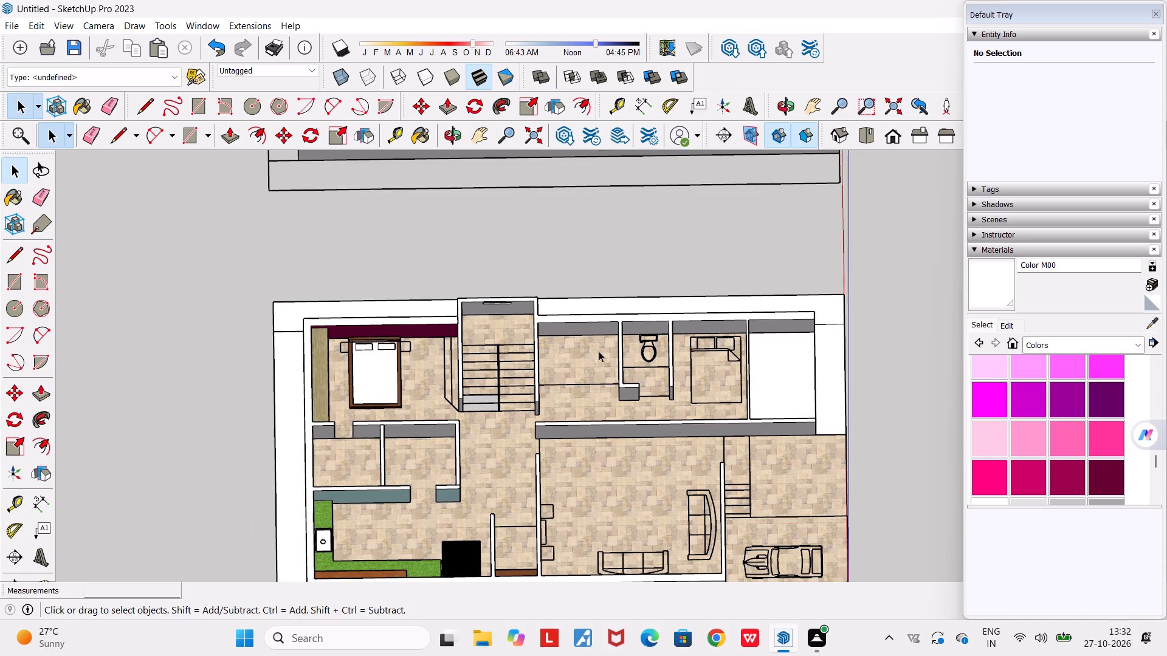
pyautogui.scroll(-2, 593, 370)
pyautogui.scroll(1, 593, 370)
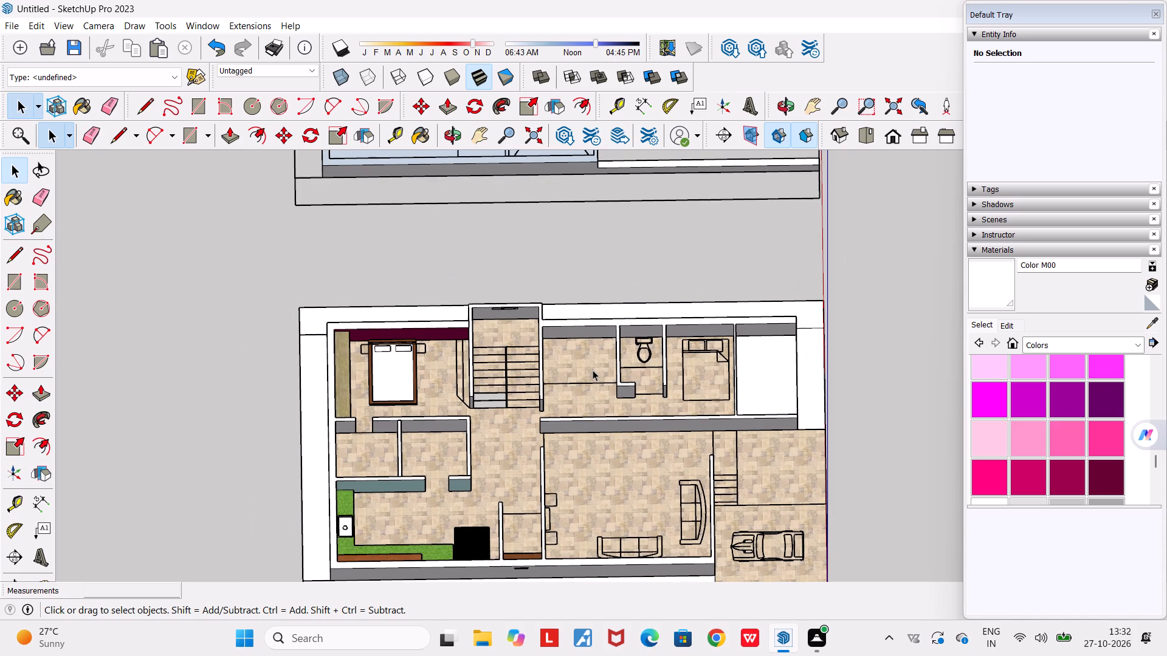
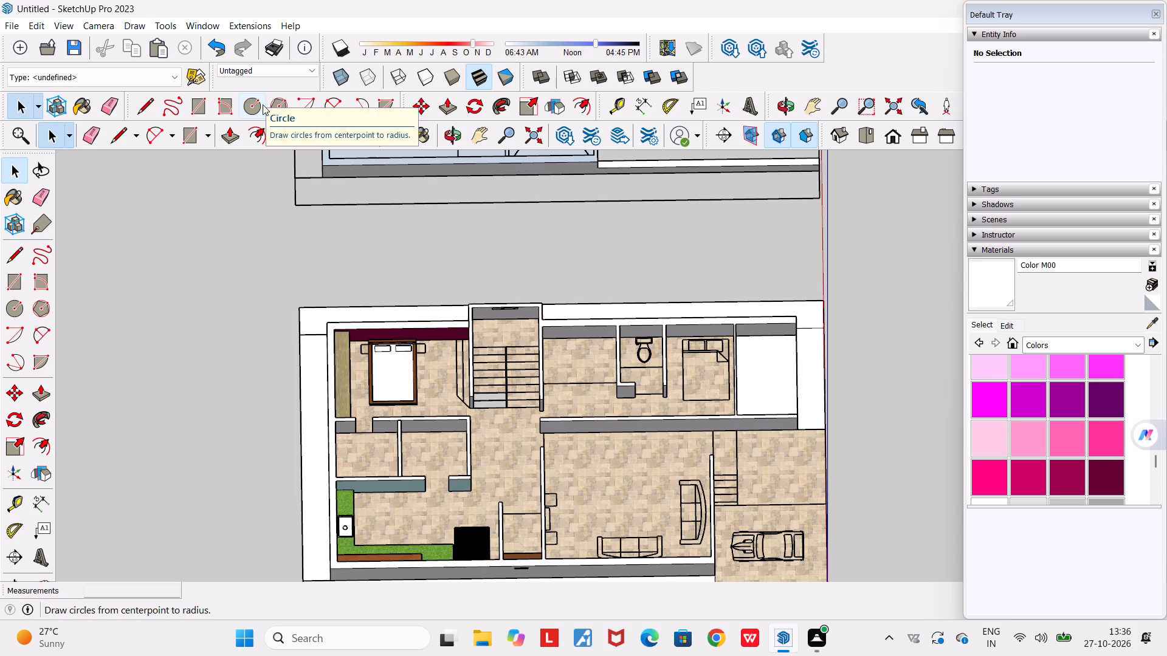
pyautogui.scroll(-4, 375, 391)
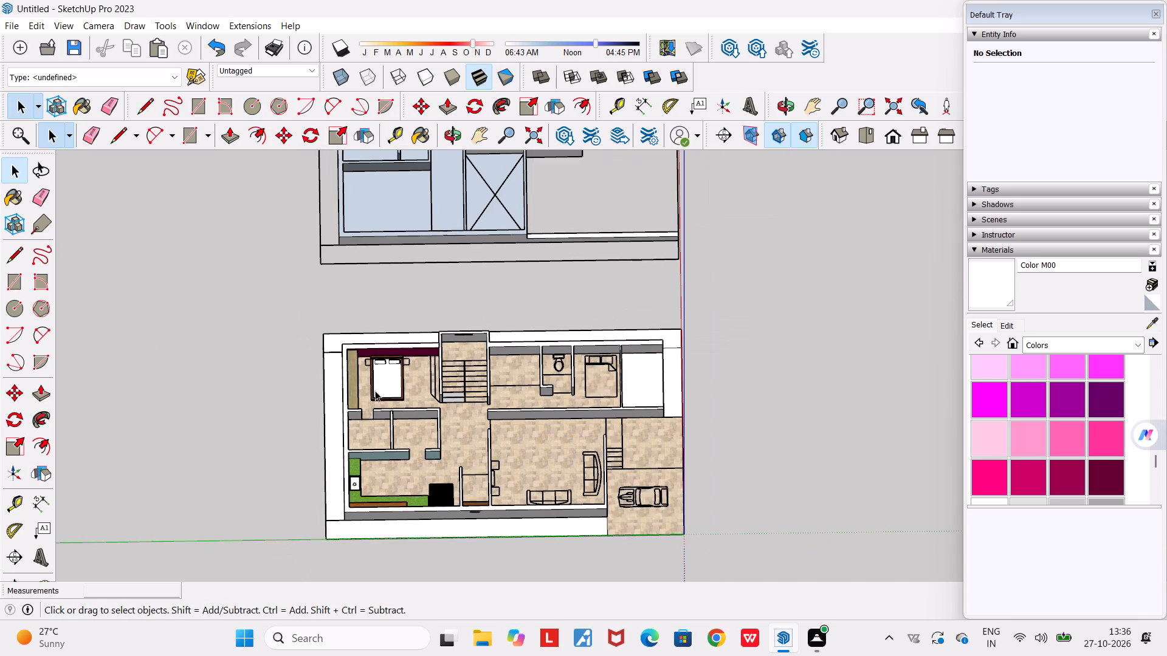
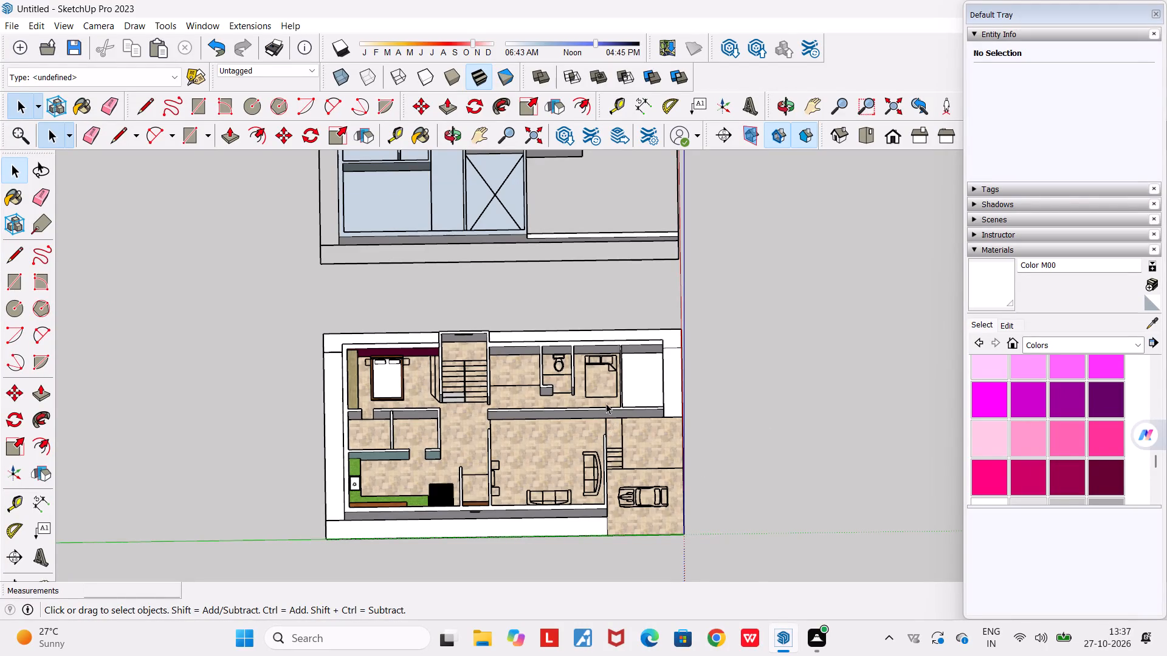
# Copy the wooden-framed bed from the furnished bedroom and paste it over the drawn bed outline in the bedroom beside the toilet.
pyautogui.scroll(6, 552, 408)
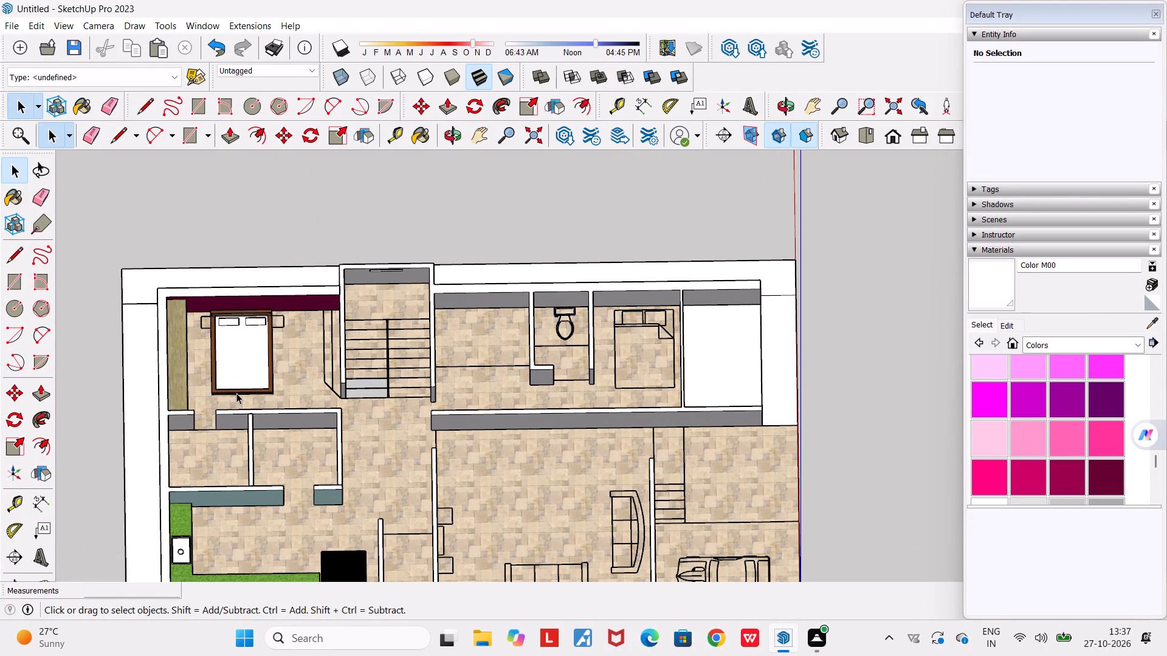
pyautogui.click(236, 393)
pyautogui.hotkey('ctrl', 'c')
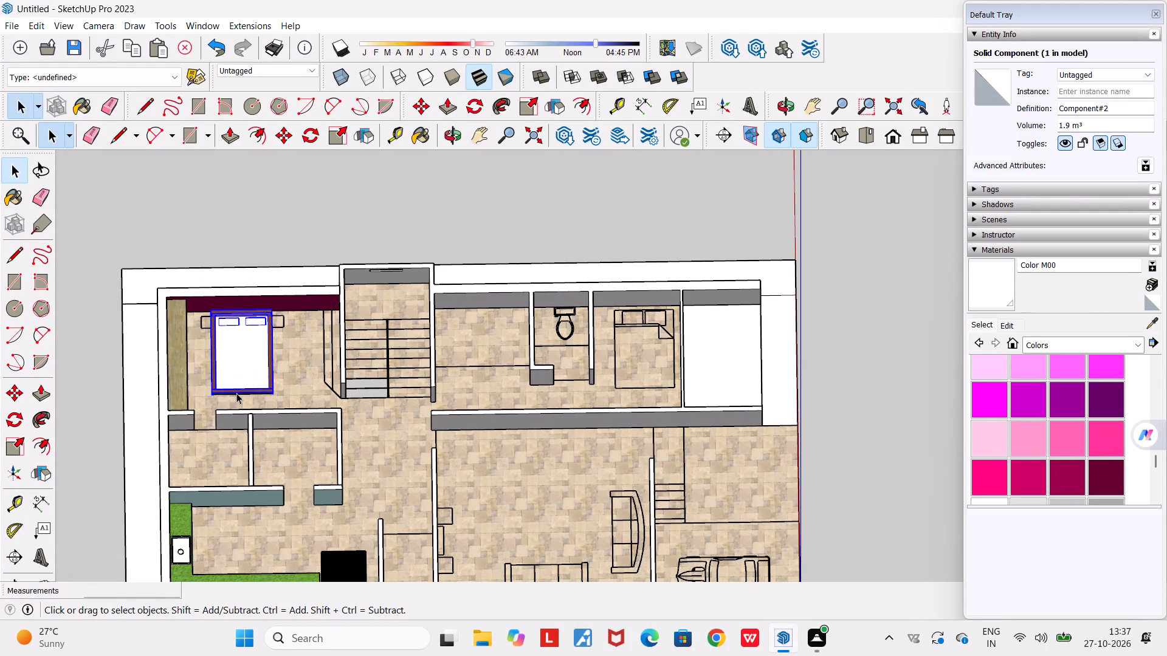
pyautogui.hotkey('ctrl', 'v')
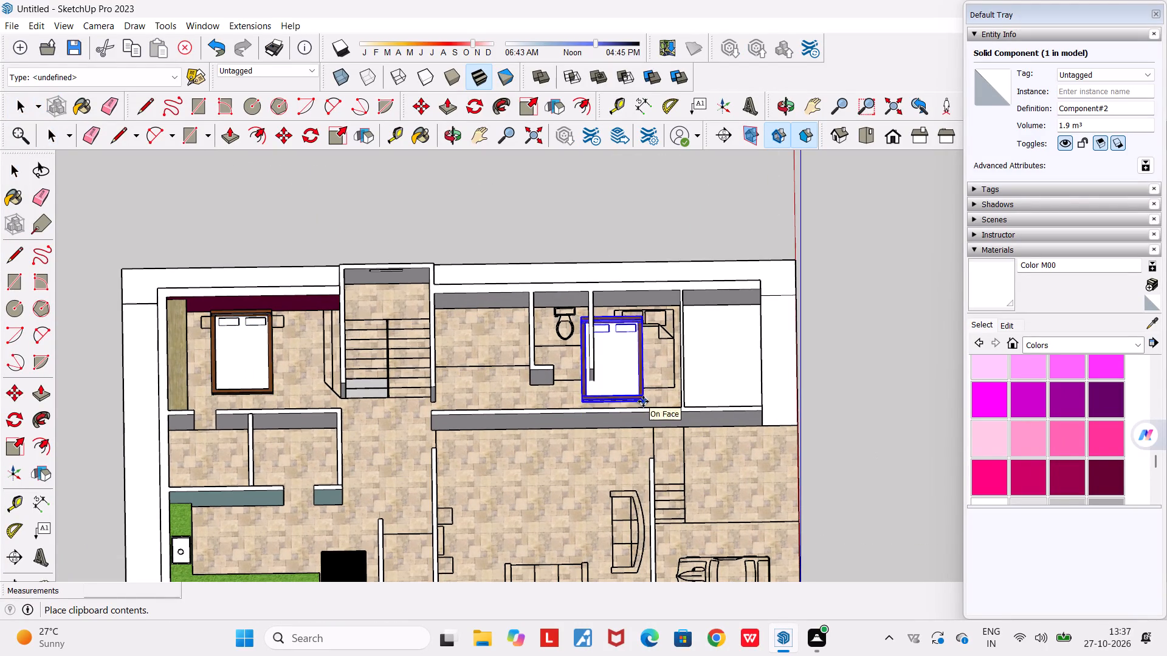
pyautogui.scroll(8, 667, 391)
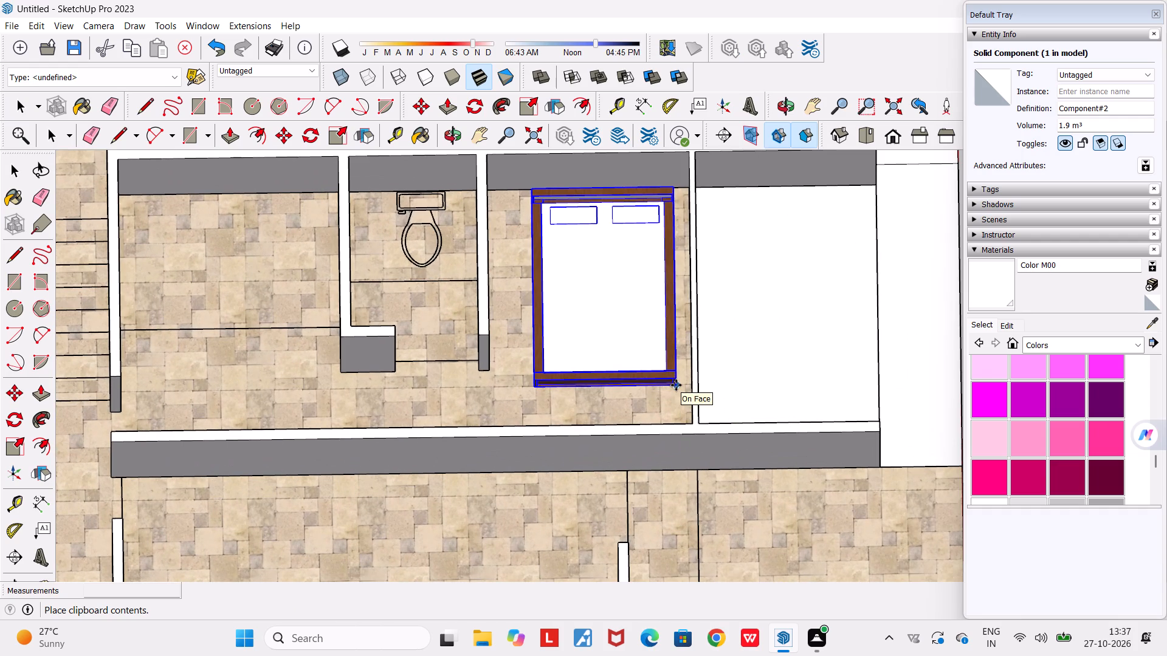
pyautogui.click(676, 385)
# Move the pasted bed about 46 mm toward the outer wall at its headboard end.
pyautogui.moveTo(661, 389); pyautogui.dragTo(984, 244, button='middle')
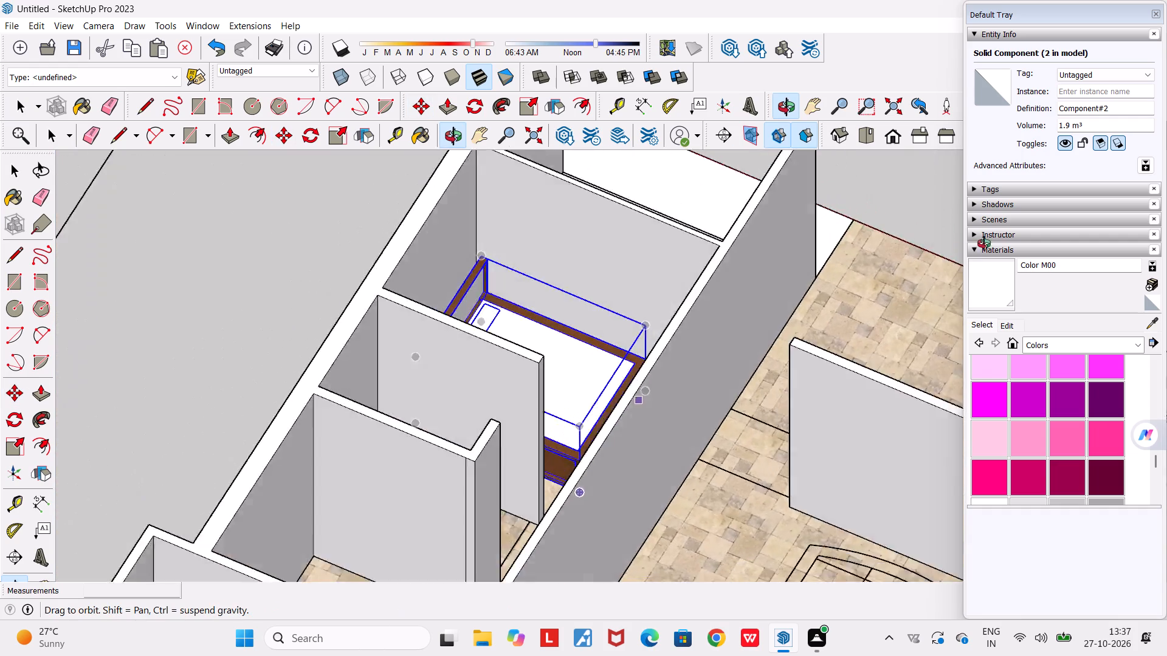
pyautogui.moveTo(984, 244); pyautogui.dragTo(1145, 299, button='middle')
pyautogui.moveTo(498, 404); pyautogui.dragTo(469, 475, button='middle')
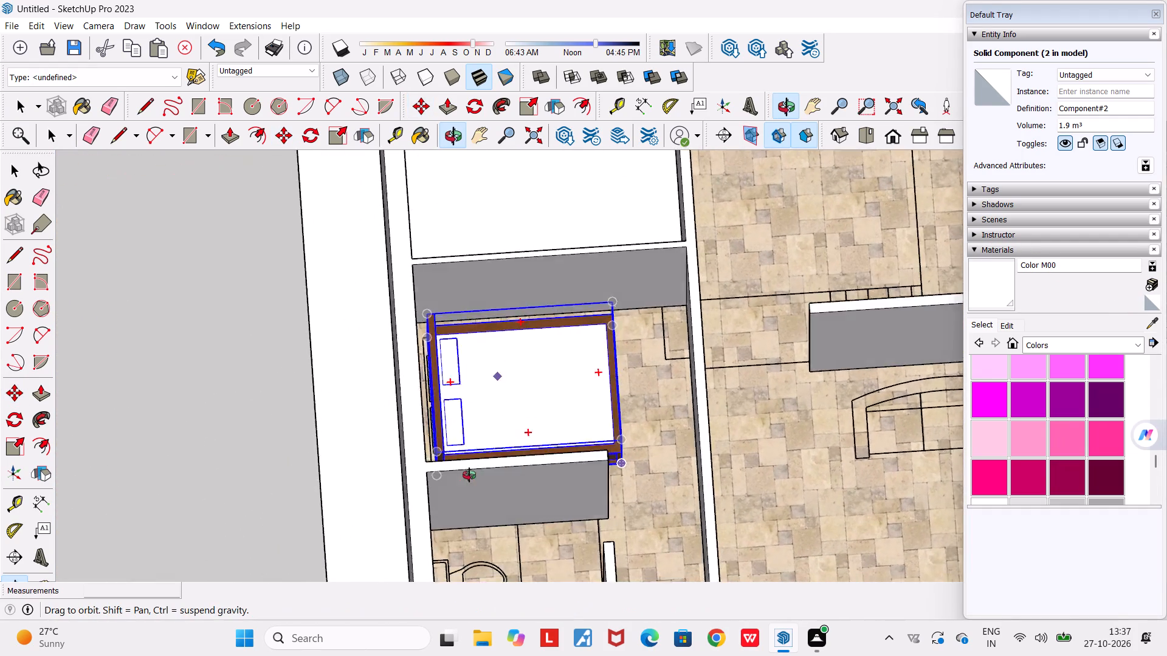
pyautogui.moveTo(469, 475); pyautogui.dragTo(450, 520, button='middle')
pyautogui.scroll(12, 435, 431)
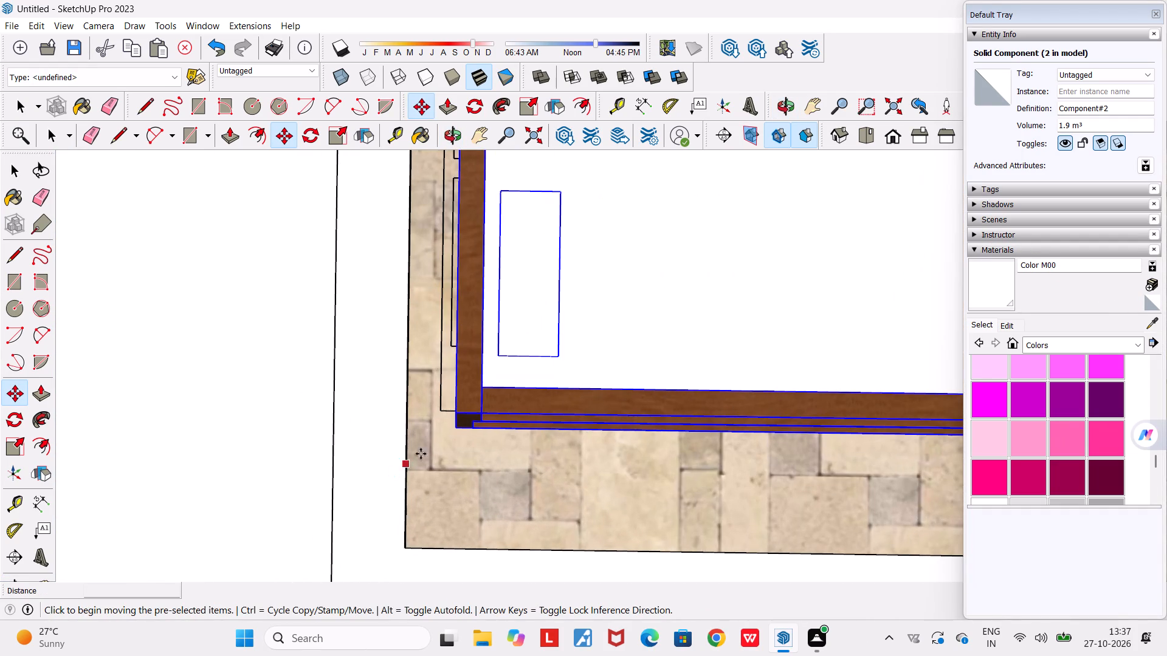
pyautogui.click(456, 427)
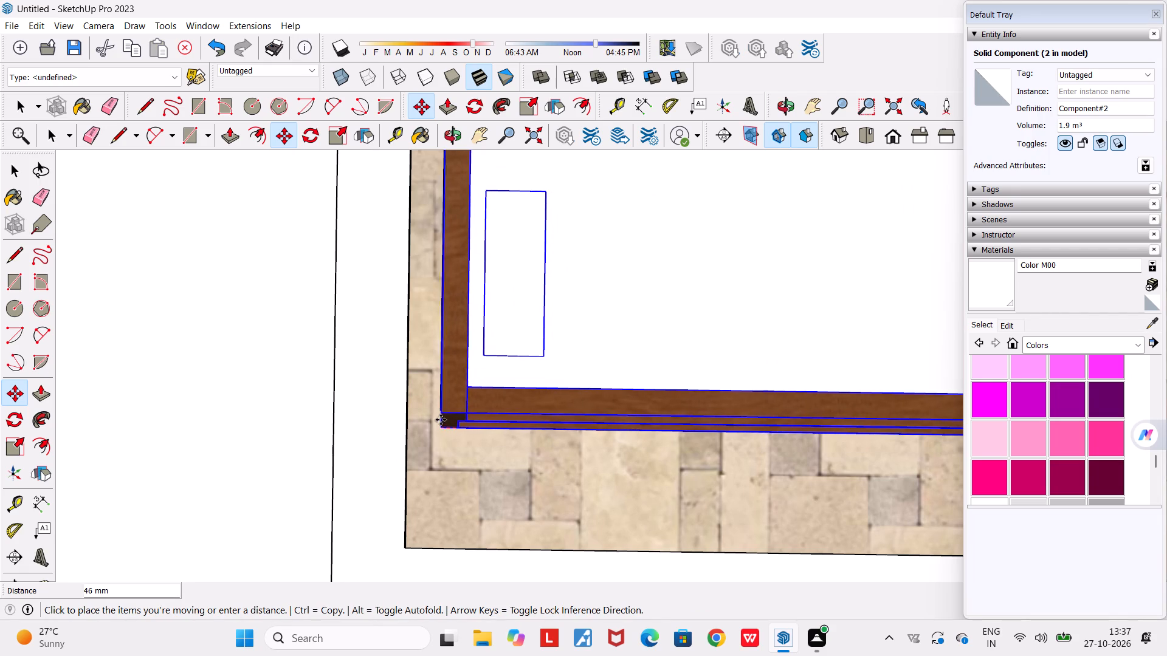
pyautogui.click(439, 420)
# Move the pasted bed about 99 mm further so its headboard meets the outer wall, and clear the selection.
pyautogui.scroll(-10, 441, 431)
pyautogui.moveTo(623, 423); pyautogui.dragTo(591, 404, button='middle')
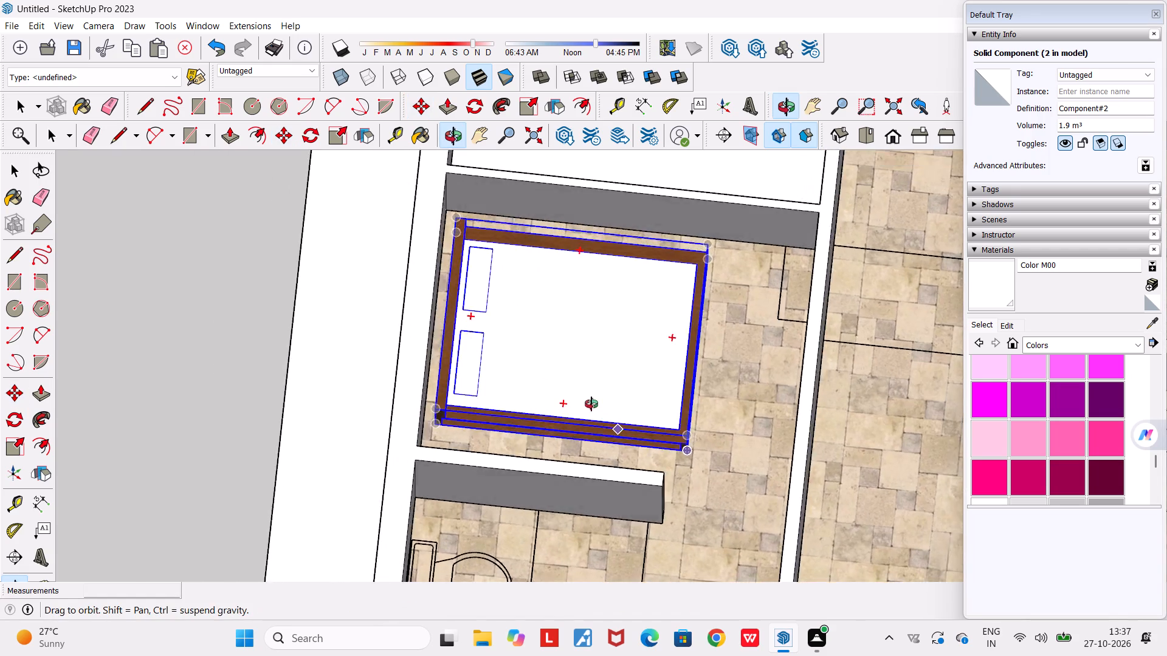
pyautogui.moveTo(591, 404); pyautogui.dragTo(410, 326, button='middle')
pyautogui.scroll(-4, 410, 326)
pyautogui.moveTo(562, 408); pyautogui.dragTo(318, 389, button='middle')
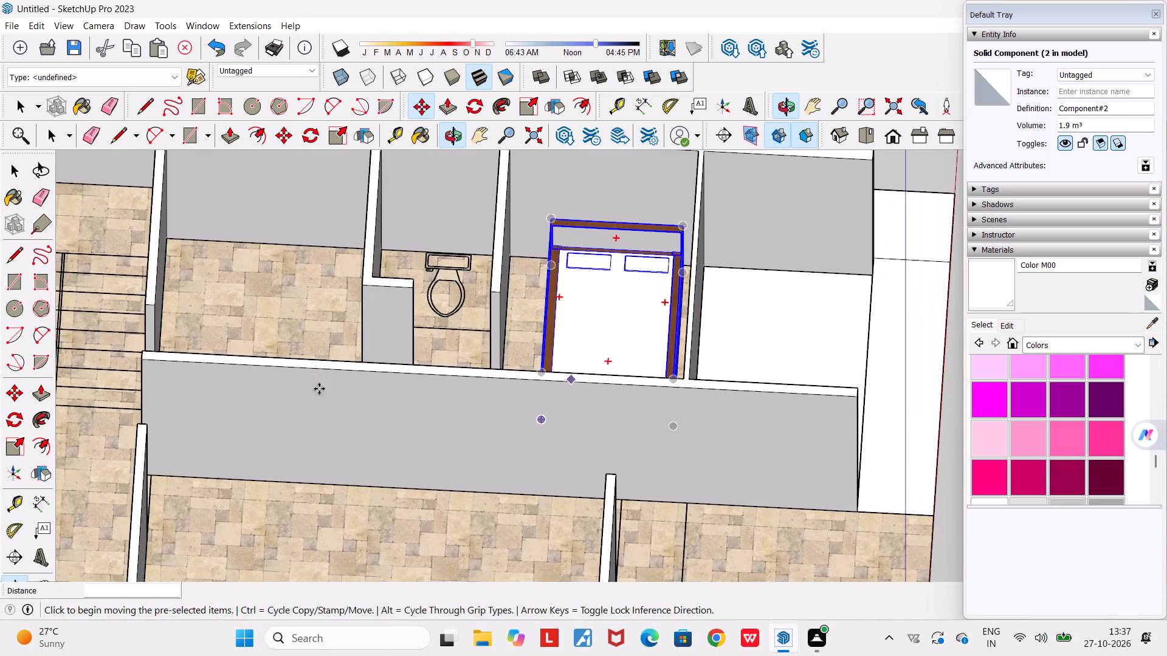
pyautogui.scroll(5, 510, 297)
pyautogui.scroll(-5, 510, 297)
pyautogui.moveTo(510, 297); pyautogui.dragTo(776, 307, button='middle')
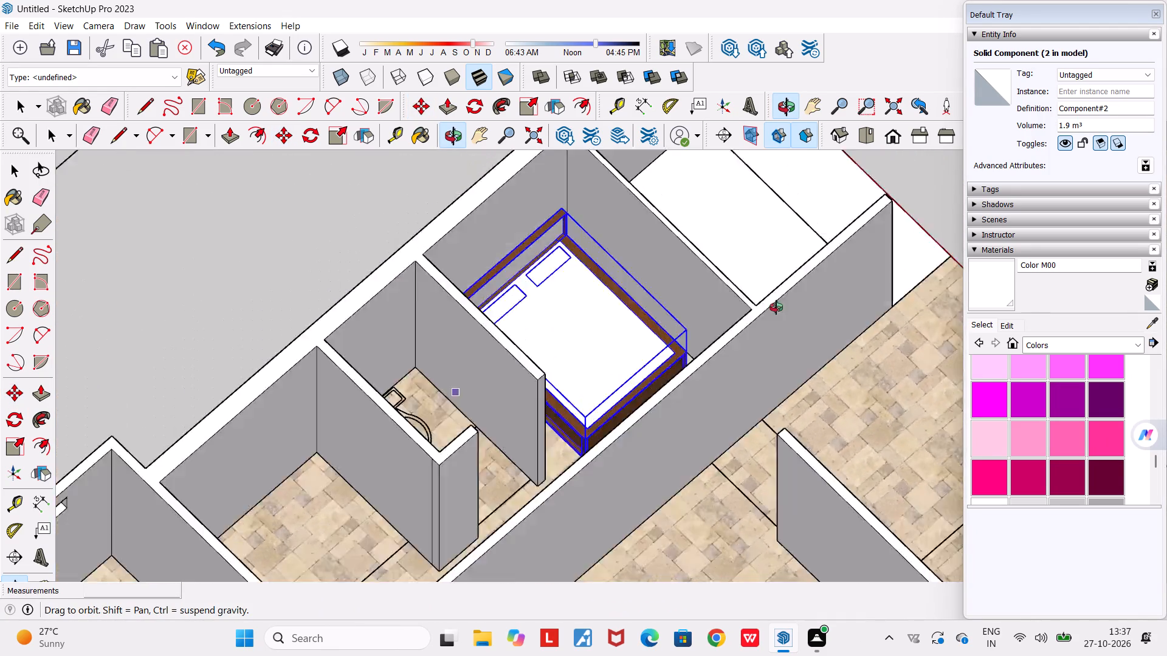
pyautogui.moveTo(776, 307); pyautogui.dragTo(940, 384, button='middle')
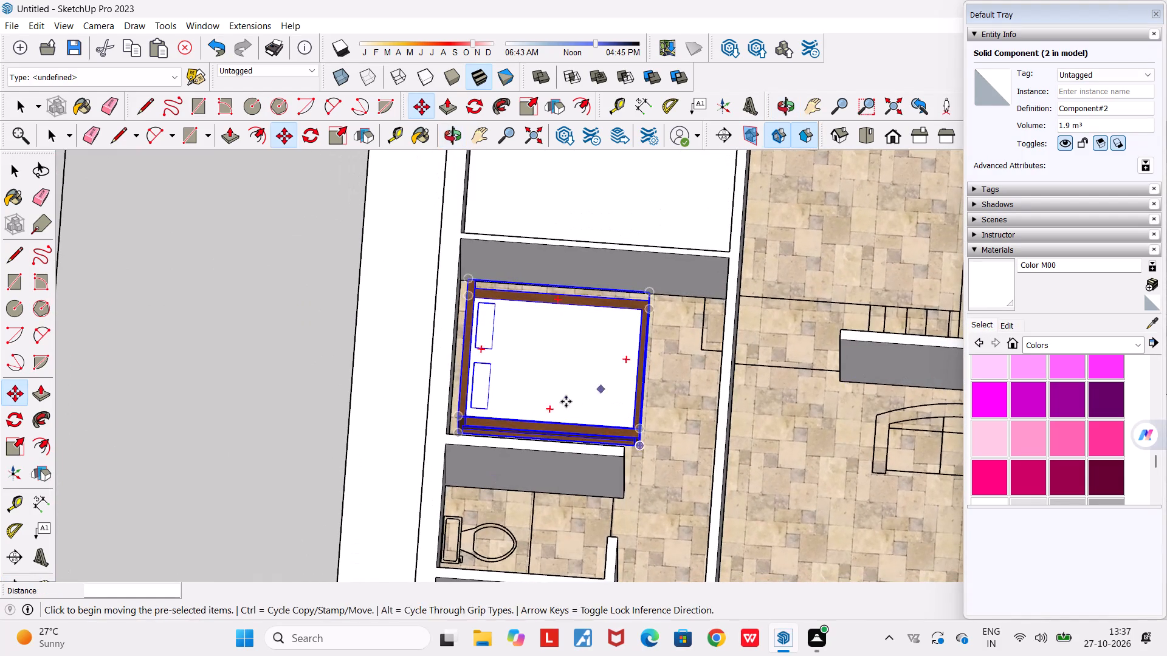
pyautogui.scroll(8, 446, 437)
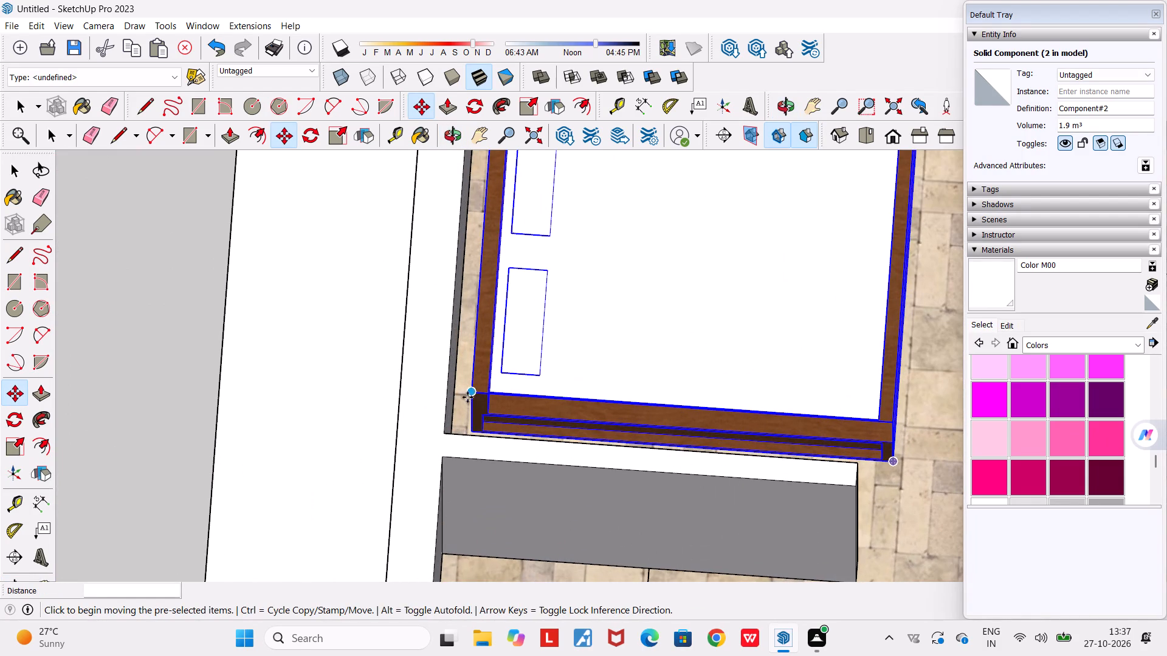
pyautogui.click(467, 394)
pyautogui.click(452, 392)
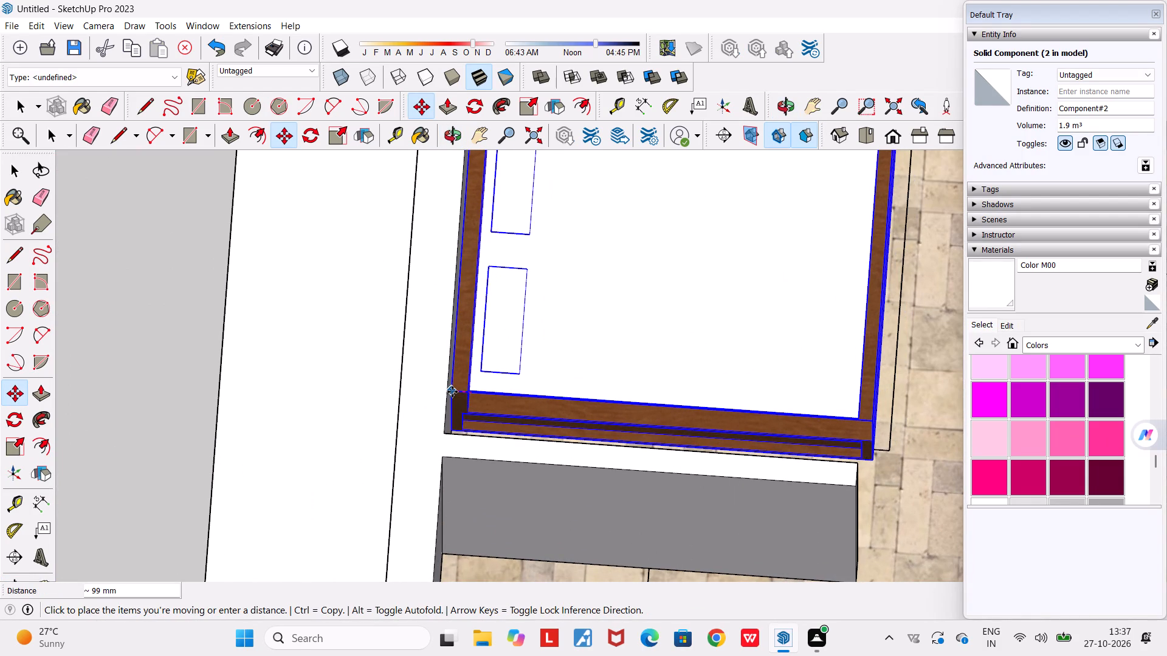
pyautogui.scroll(-4, 466, 402)
pyautogui.moveTo(544, 396); pyautogui.dragTo(393, 386, button='middle')
pyautogui.scroll(-4, 393, 386)
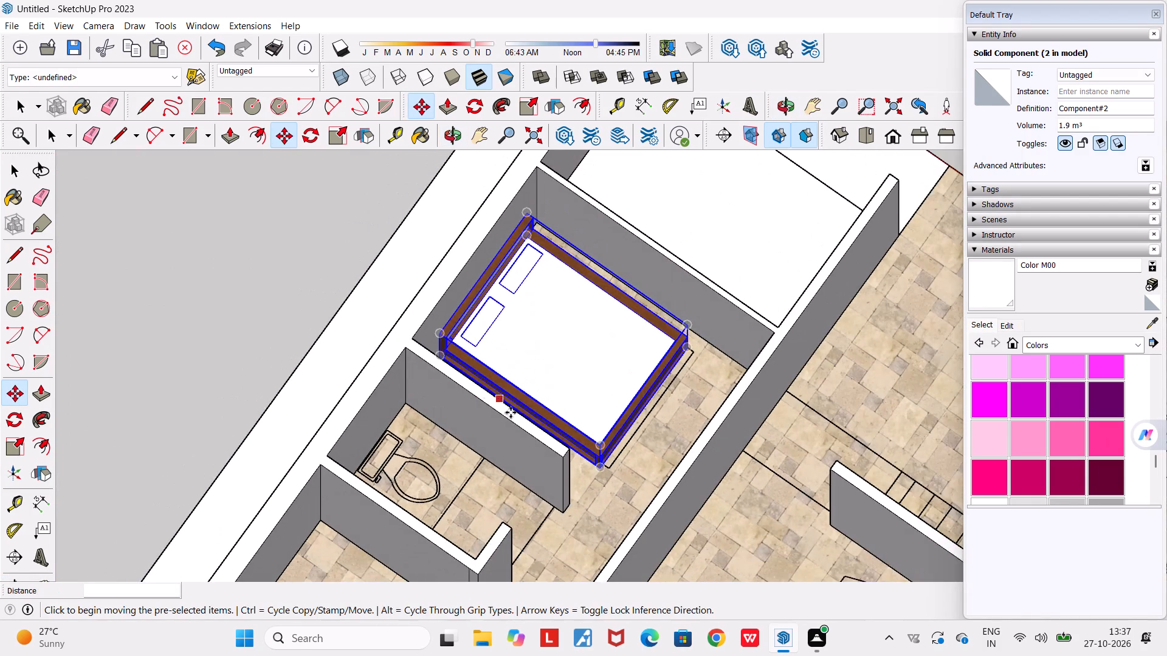
pyautogui.scroll(5, 561, 422)
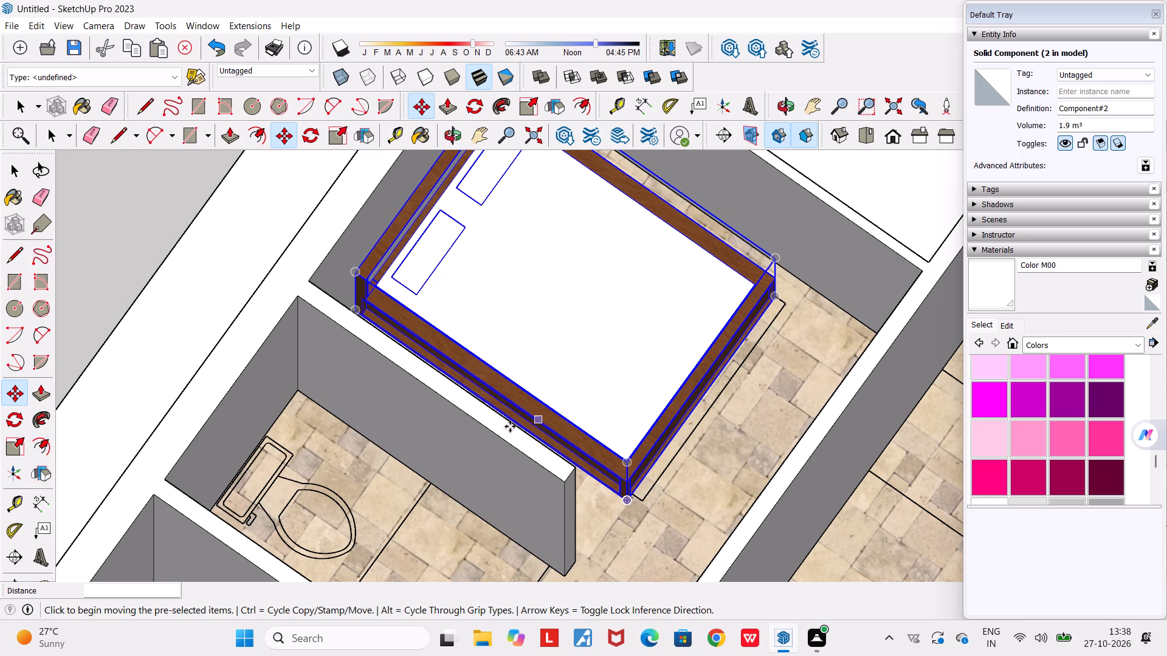
pyautogui.scroll(-4, 559, 426)
pyautogui.press('space')
pyautogui.click(247, 183)
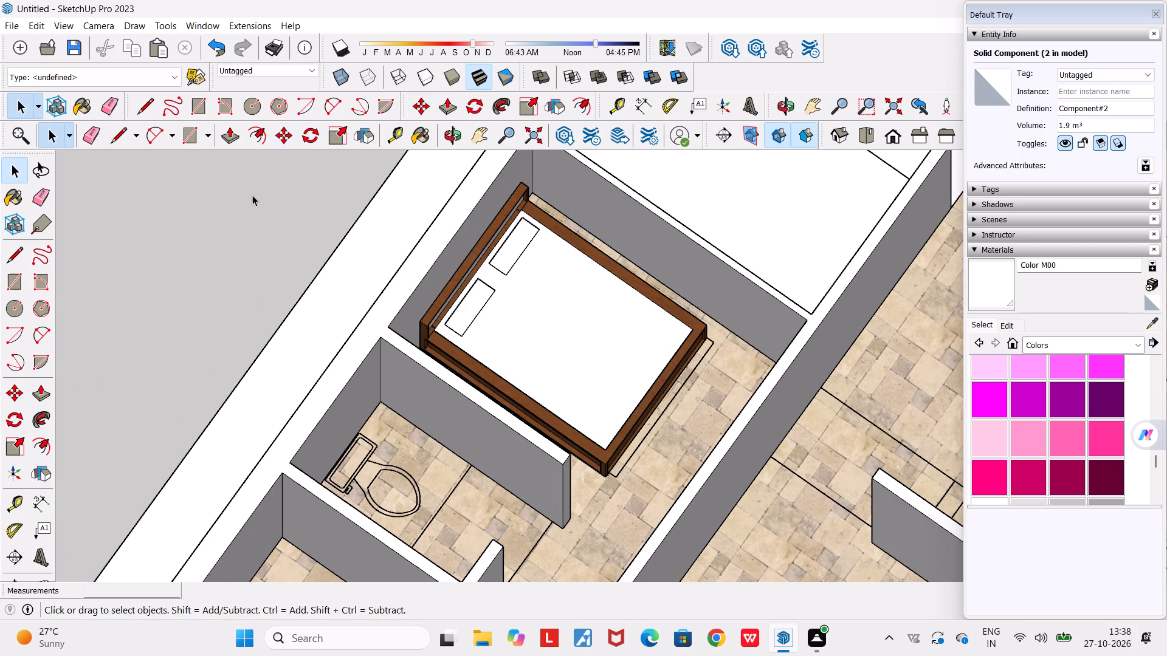
pyautogui.press('space')
# Examine the furnished floor's rooms from several angles, checking the copied bed against the surrounding walls, toilet and living area.
pyautogui.scroll(-4, 362, 357)
pyautogui.moveTo(535, 403); pyautogui.dragTo(507, 385, button='middle')
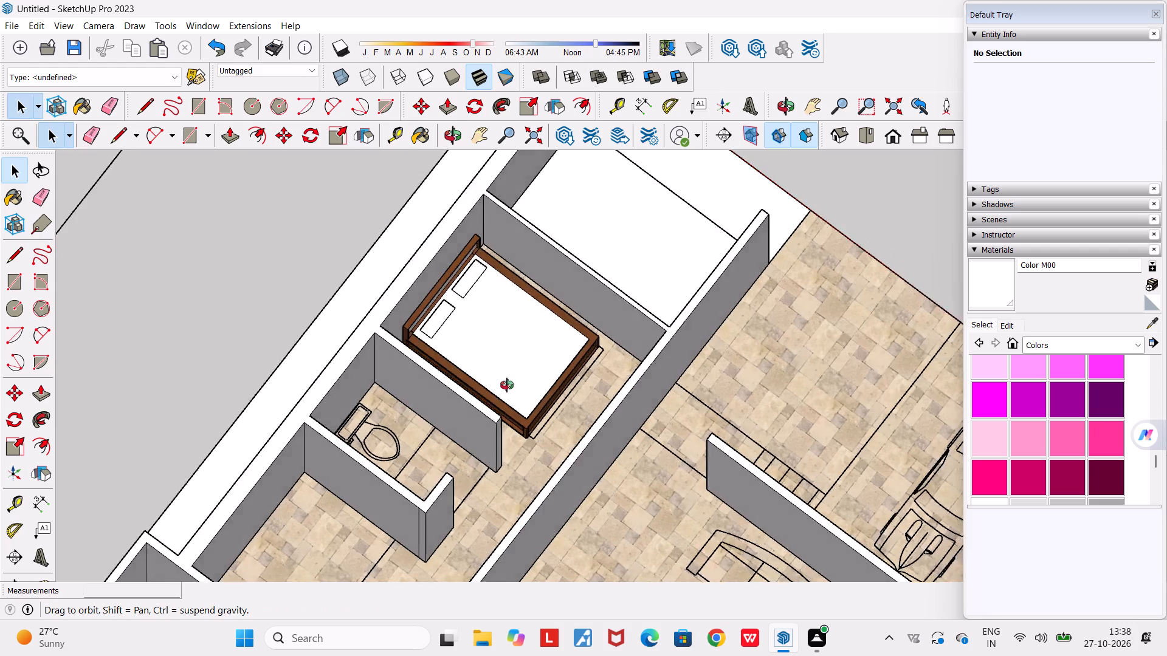
pyautogui.moveTo(507, 385); pyautogui.dragTo(362, 300, button='middle')
pyautogui.scroll(-11, 362, 300)
pyautogui.moveTo(477, 422); pyautogui.dragTo(432, 507, button='middle')
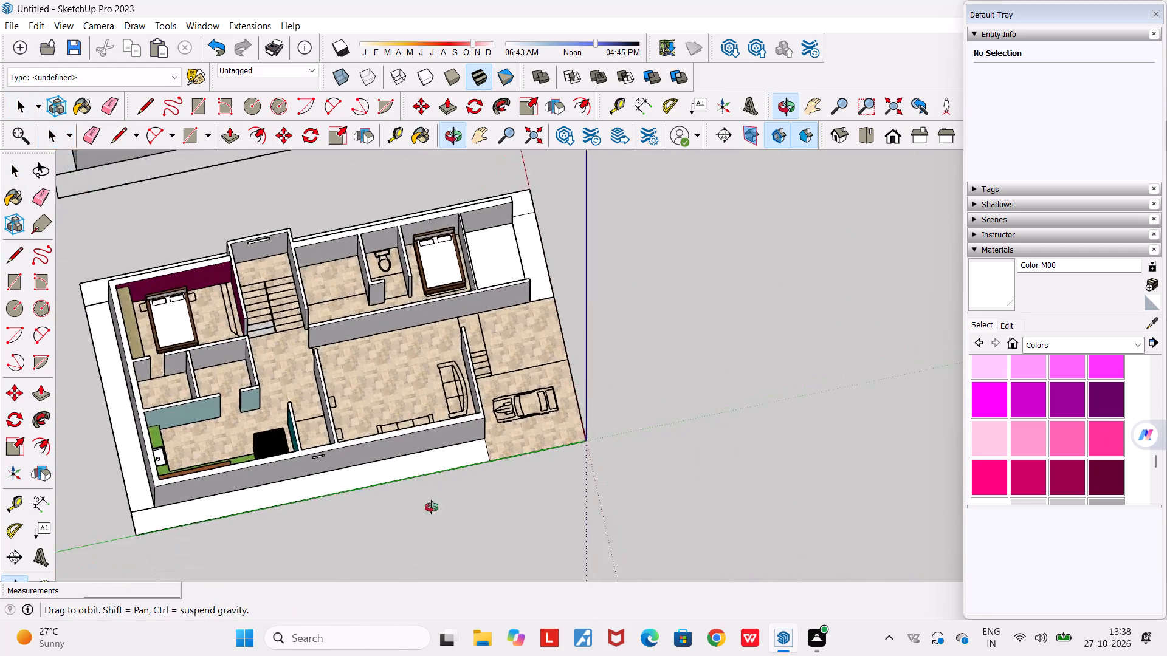
pyautogui.moveTo(432, 507); pyautogui.dragTo(336, 518, button='middle')
pyautogui.scroll(5, 356, 265)
pyautogui.moveTo(356, 265); pyautogui.dragTo(689, 392, button='middle')
pyautogui.scroll(-5, 689, 392)
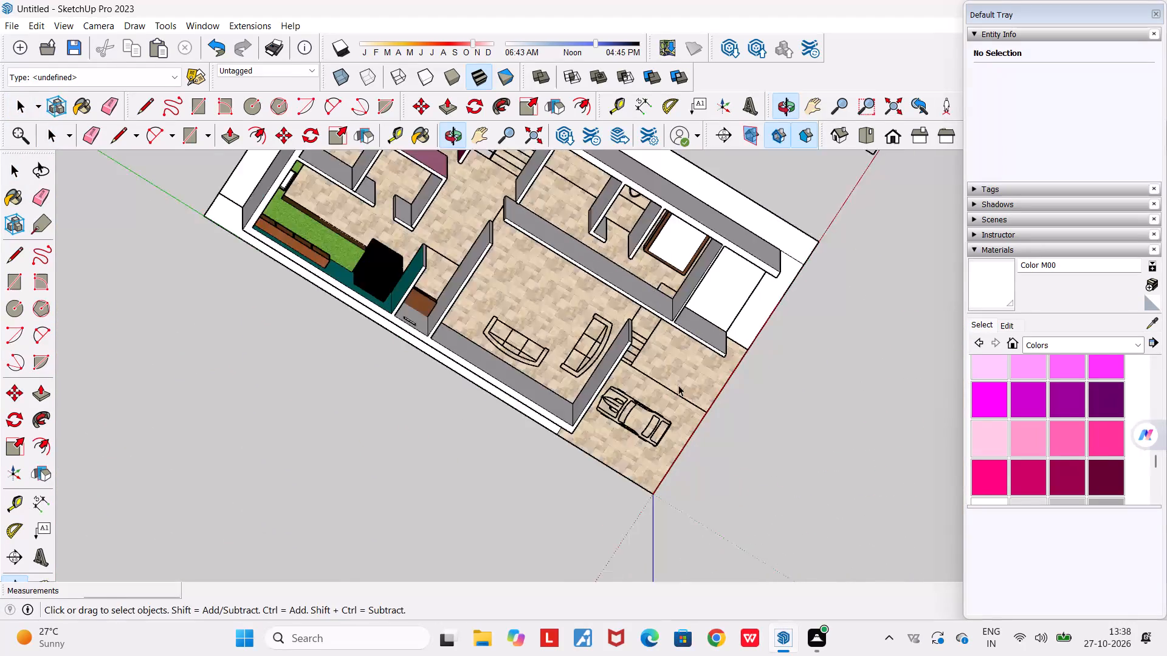
pyautogui.scroll(-6, 656, 371)
pyautogui.scroll(12, 656, 315)
pyautogui.moveTo(596, 281); pyautogui.dragTo(579, 270, button='middle')
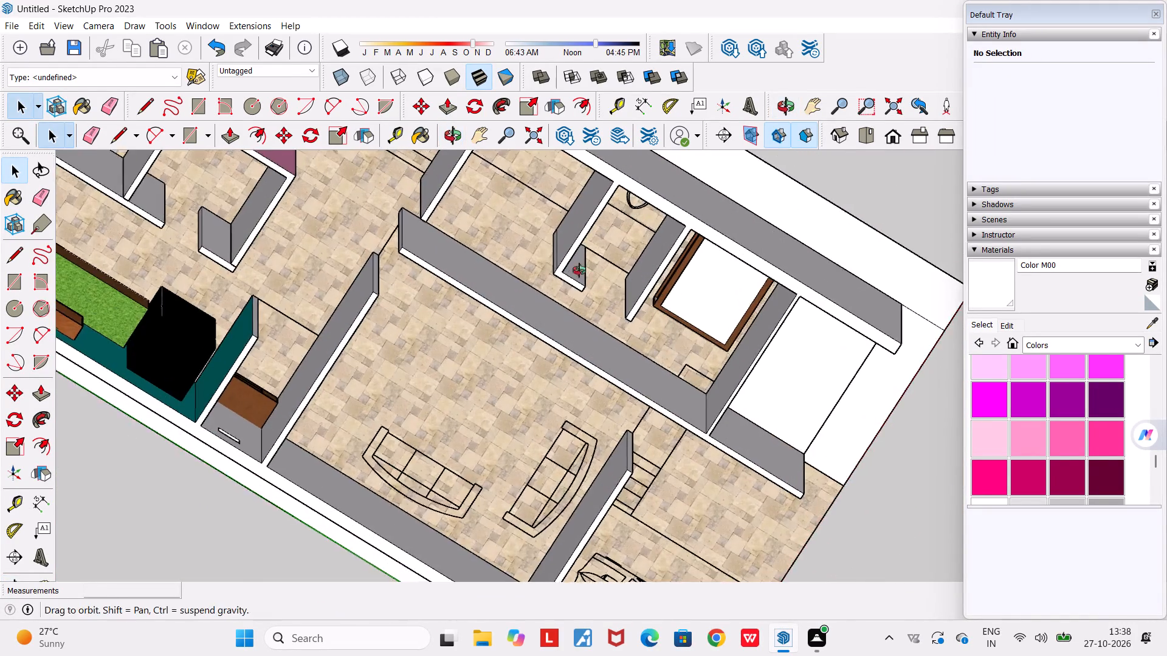
pyautogui.moveTo(579, 270); pyautogui.dragTo(603, 94, button='middle')
pyautogui.scroll(-4, 604, 94)
pyautogui.moveTo(330, 453); pyautogui.dragTo(442, 313, button='middle')
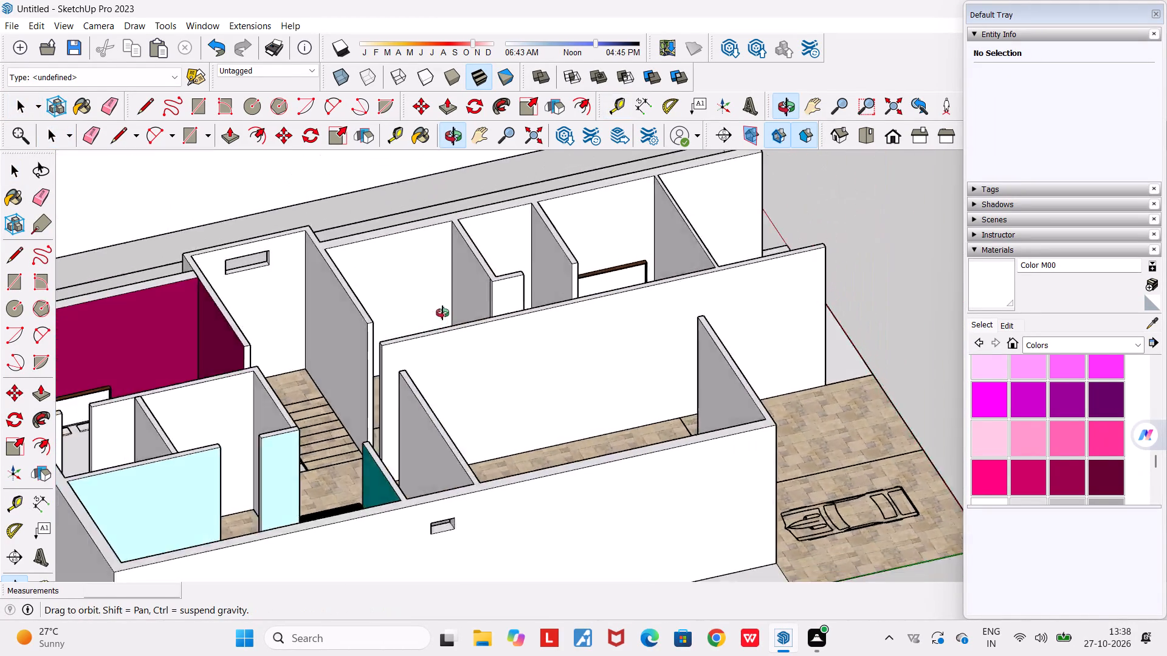
pyautogui.moveTo(442, 313); pyautogui.dragTo(1069, 437, button='middle')
pyautogui.scroll(-6, 1069, 437)
pyautogui.scroll(-7, 730, 367)
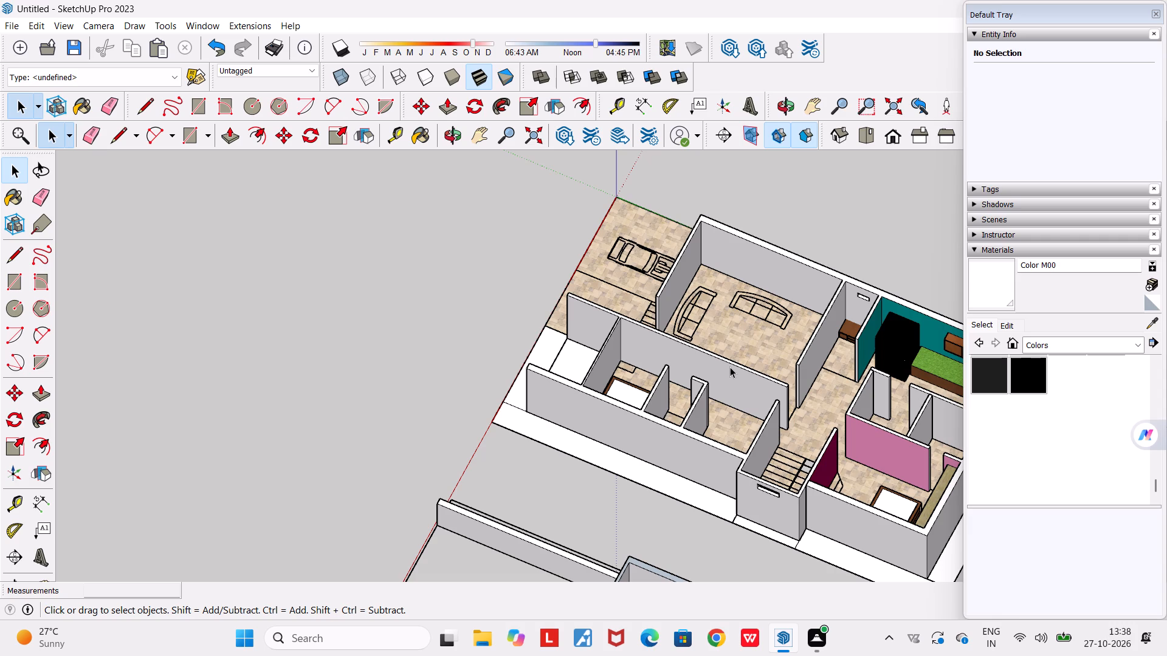
pyautogui.scroll(-2, 721, 293)
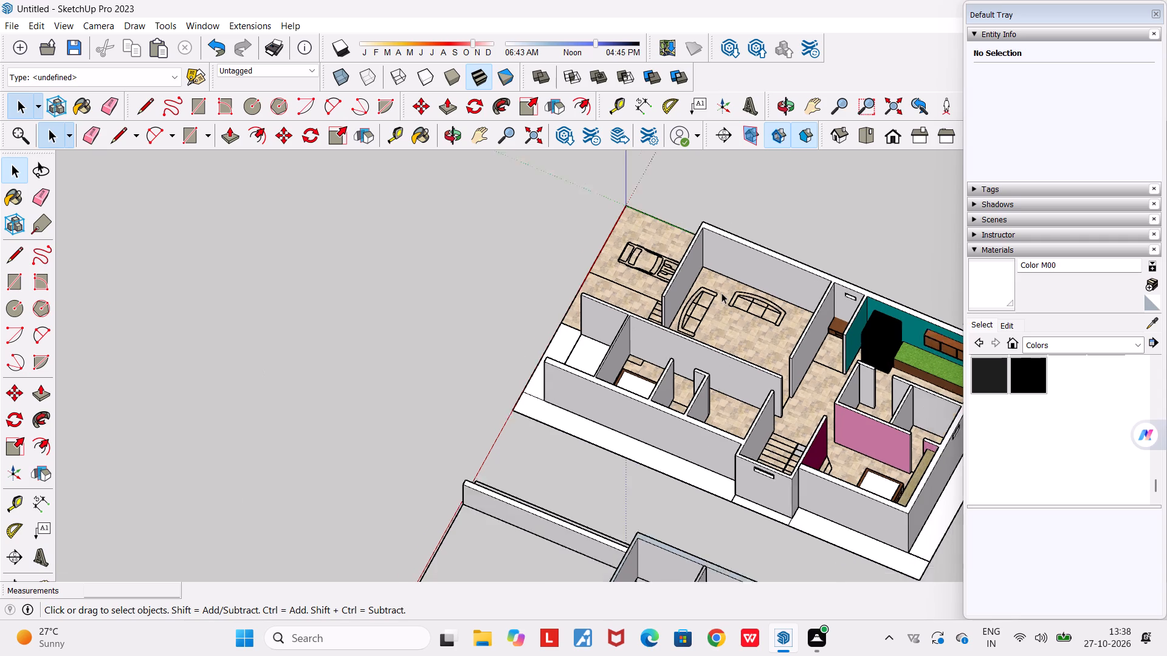
pyautogui.scroll(-1, 721, 293)
pyautogui.scroll(1, 649, 366)
pyautogui.moveTo(649, 366); pyautogui.dragTo(811, 504, button='middle')
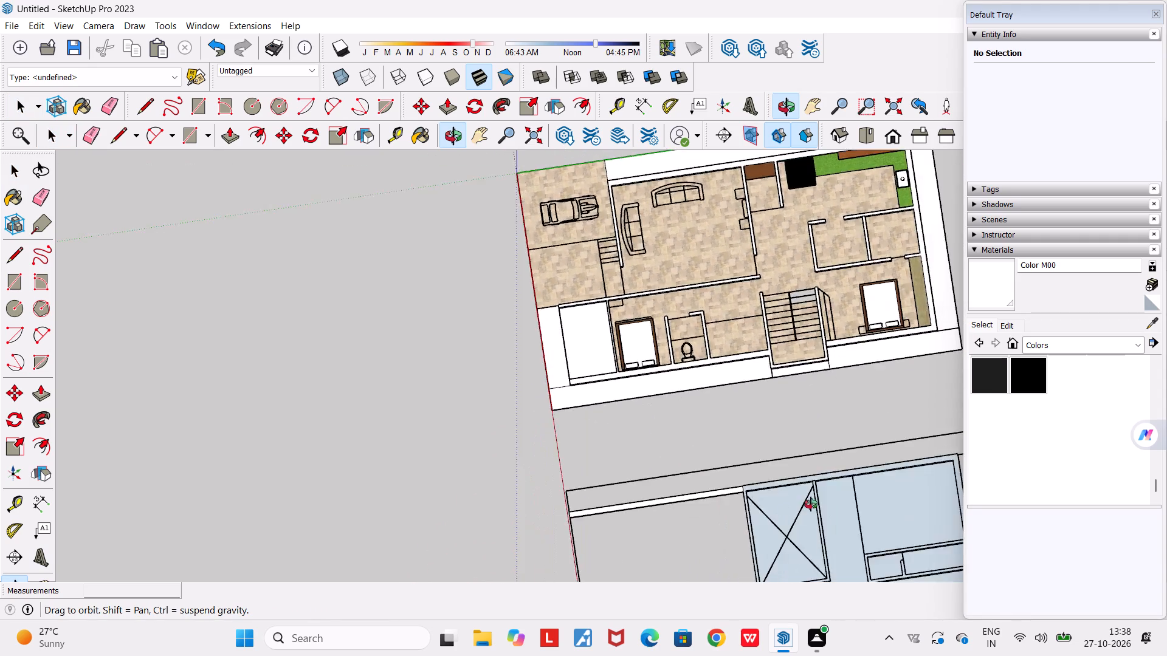
pyautogui.moveTo(811, 504); pyautogui.dragTo(918, 504, button='middle')
pyautogui.scroll(-1, 908, 497)
pyautogui.scroll(9, 684, 278)
pyautogui.moveTo(681, 366); pyautogui.dragTo(700, 366, button='middle')
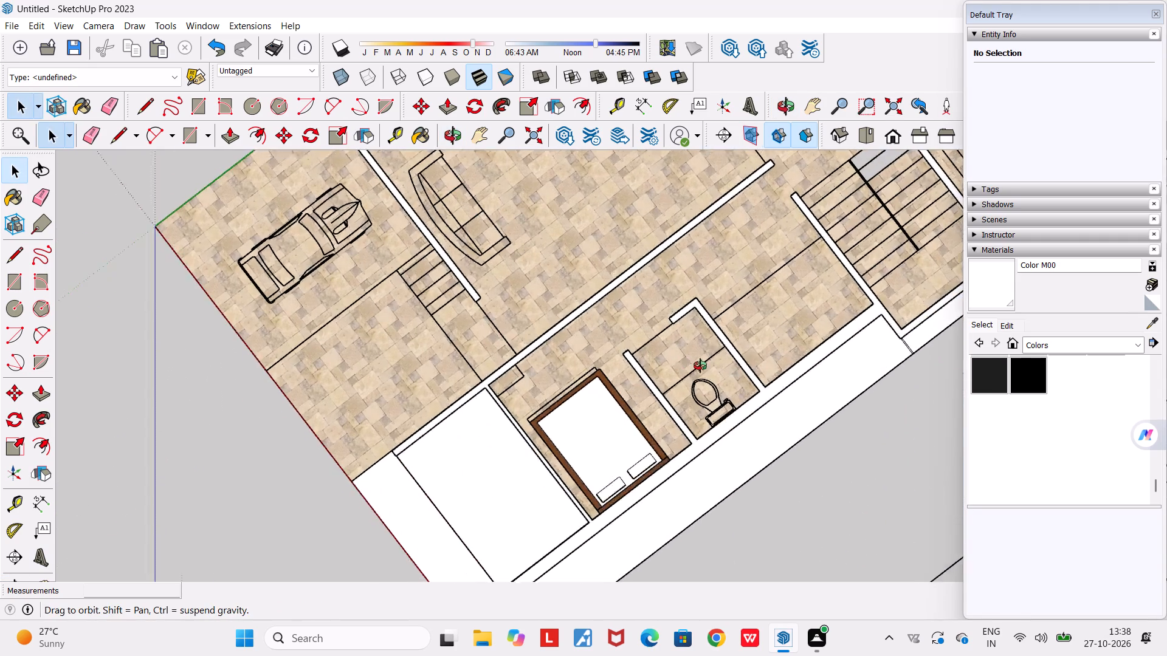
pyautogui.moveTo(700, 366); pyautogui.dragTo(860, 262, button='middle')
# Review the whole house model, looking over the furnished floor alongside the two other floor layouts.
pyautogui.scroll(-2, 860, 262)
pyautogui.scroll(-5, 762, 273)
pyautogui.moveTo(706, 301); pyautogui.dragTo(166, 338, button='middle')
pyautogui.scroll(-9, 166, 338)
pyautogui.moveTo(292, 412); pyautogui.dragTo(167, 408, button='middle')
pyautogui.scroll(-4, 167, 408)
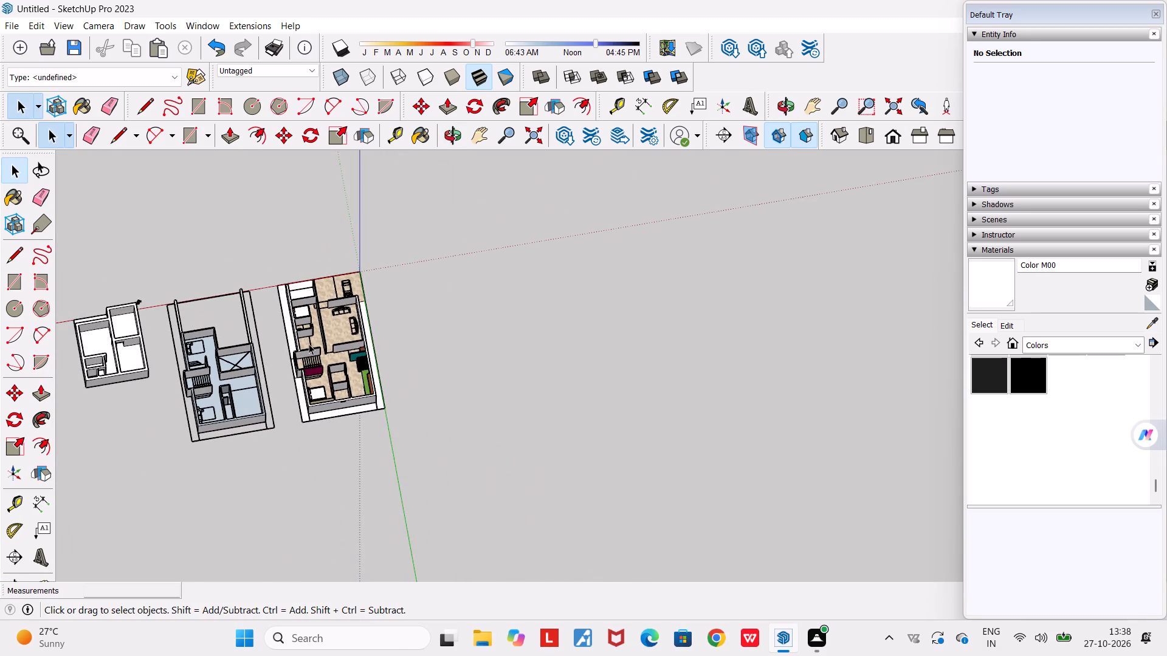
pyautogui.scroll(11, 309, 344)
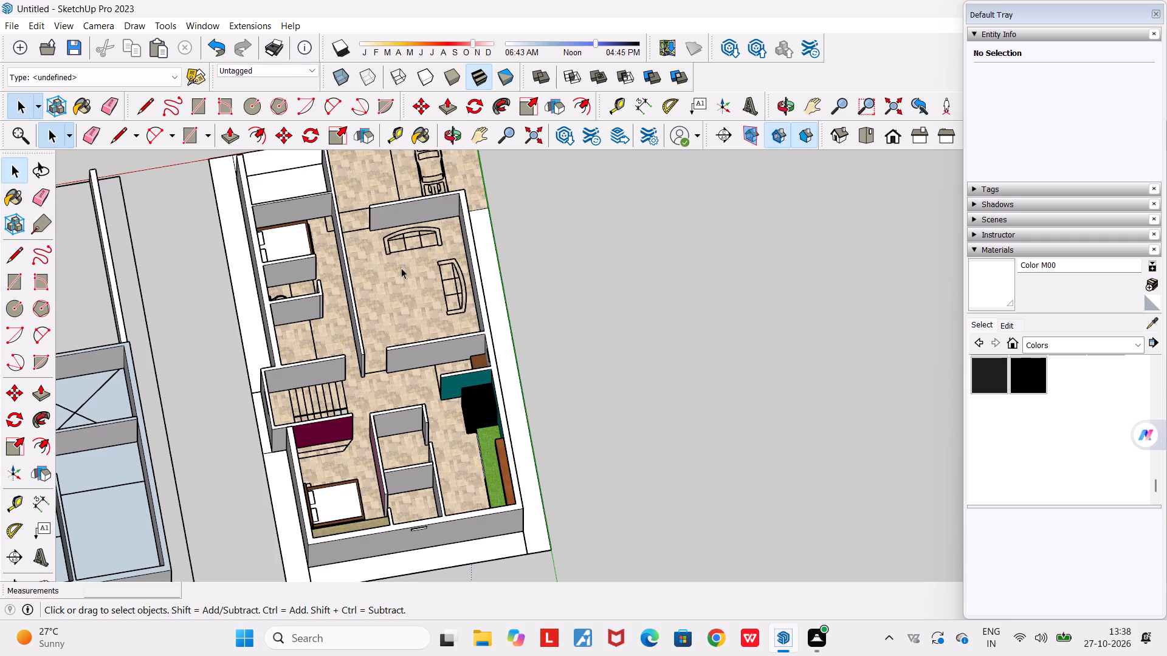
pyautogui.scroll(-3, 401, 268)
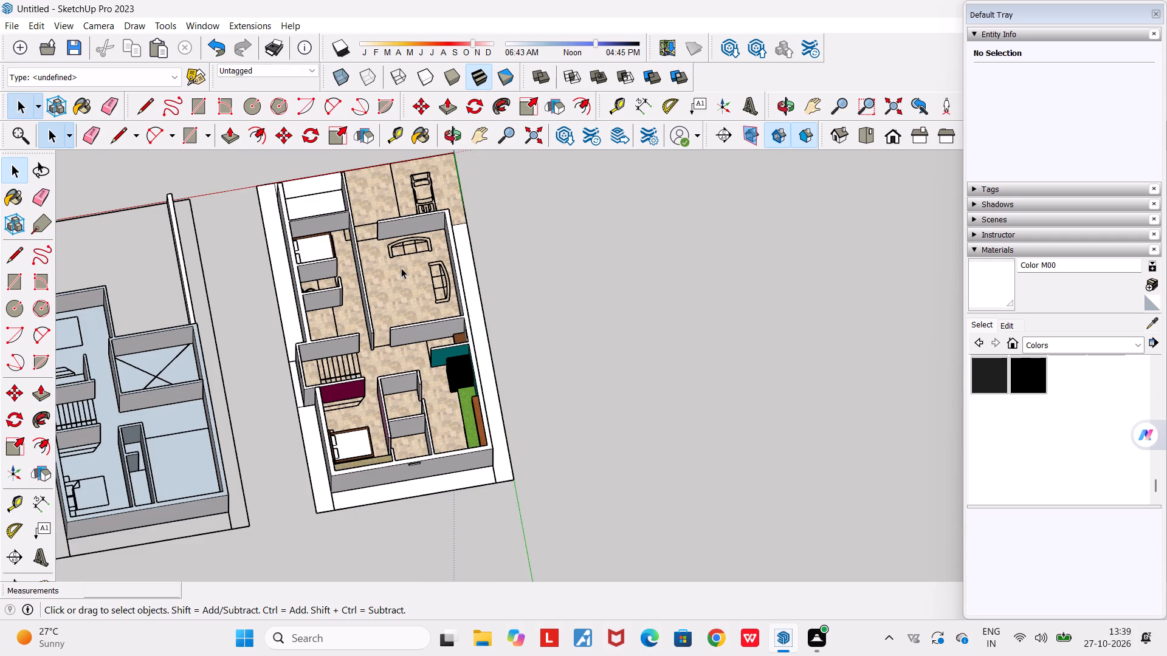
pyautogui.scroll(-3, 421, 236)
pyautogui.scroll(5, 391, 252)
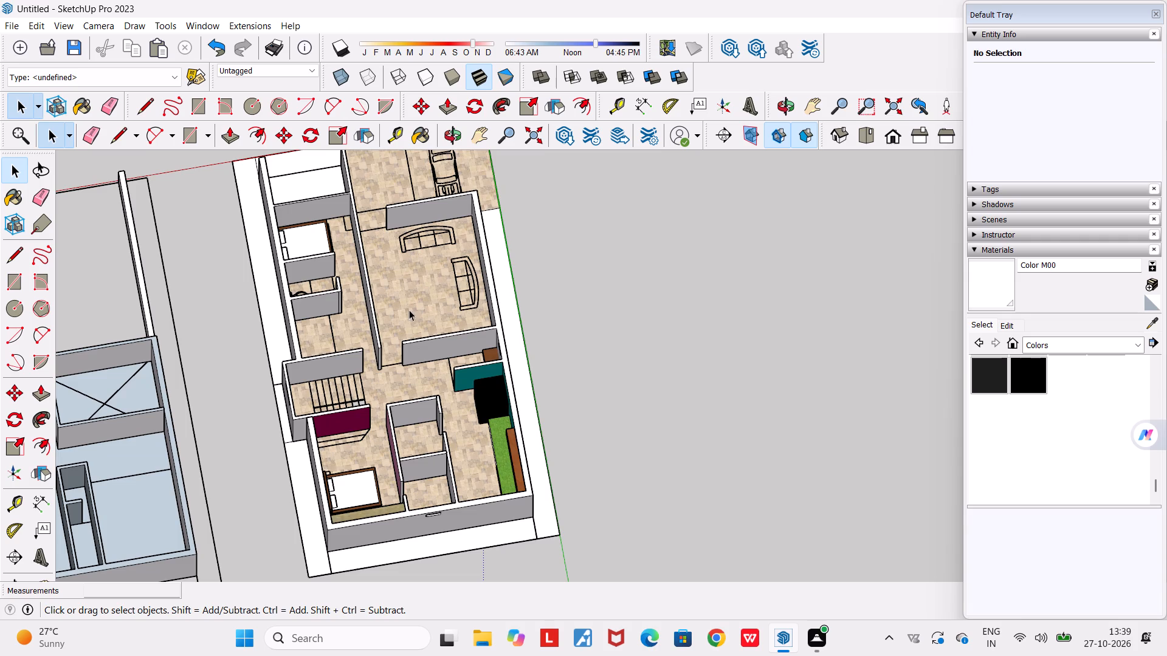
pyautogui.moveTo(356, 371); pyautogui.dragTo(303, 372, button='middle')
pyautogui.scroll(-3, 303, 372)
pyautogui.scroll(5, 429, 193)
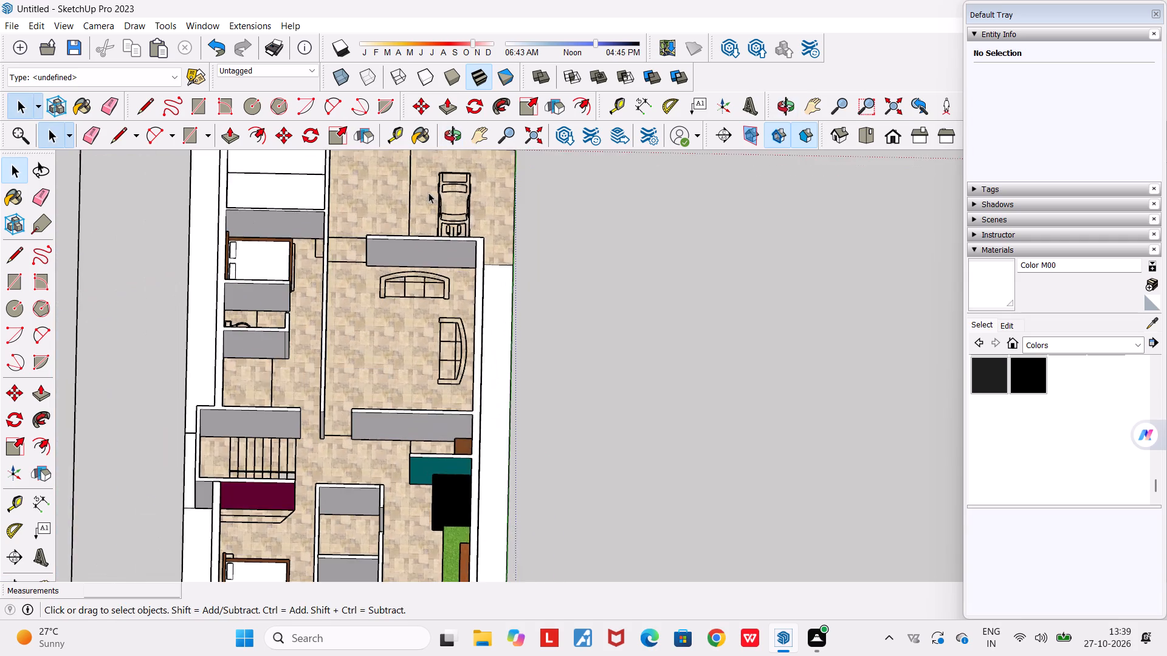
pyautogui.scroll(-4, 429, 193)
pyautogui.moveTo(408, 327); pyautogui.dragTo(655, 287, button='middle')
pyautogui.scroll(-9, 655, 286)
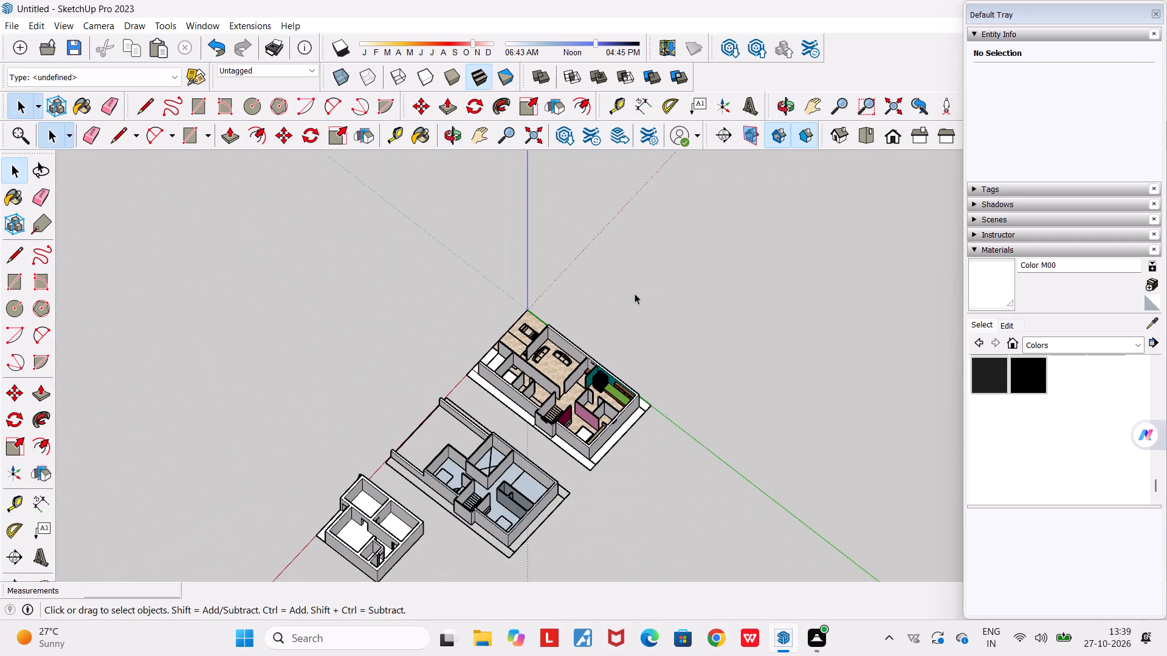
pyautogui.moveTo(557, 395); pyautogui.dragTo(787, 490, button='middle')
pyautogui.scroll(5, 757, 475)
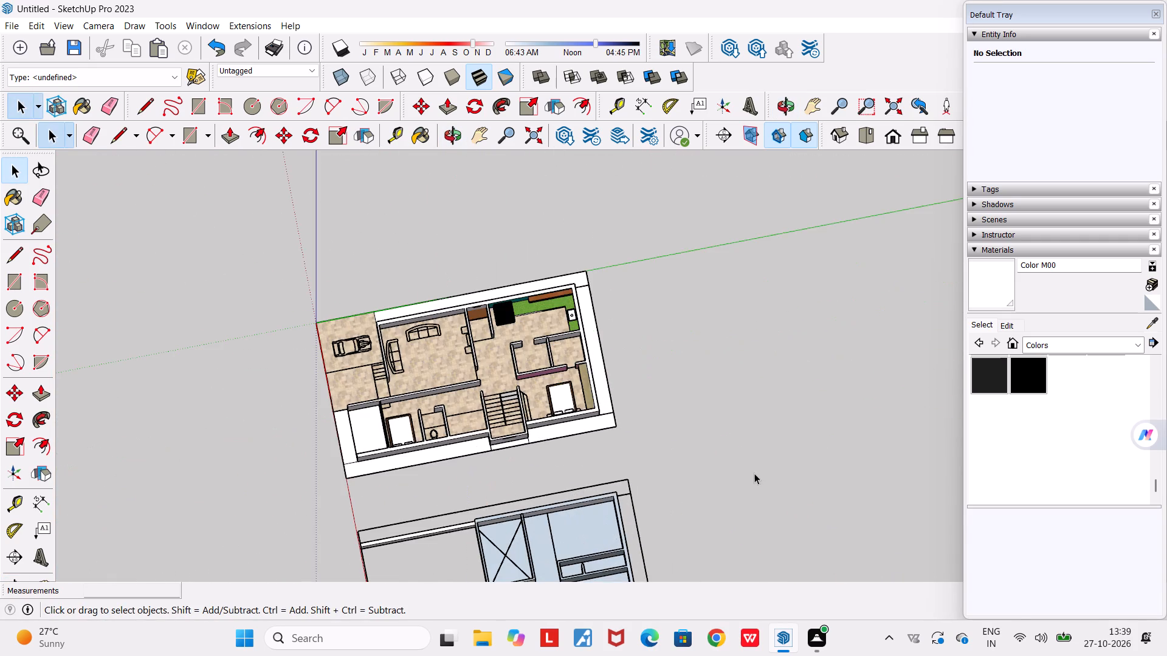
pyautogui.moveTo(569, 475); pyautogui.dragTo(731, 400, button='middle')
pyautogui.scroll(-1, 718, 411)
pyautogui.scroll(6, 617, 447)
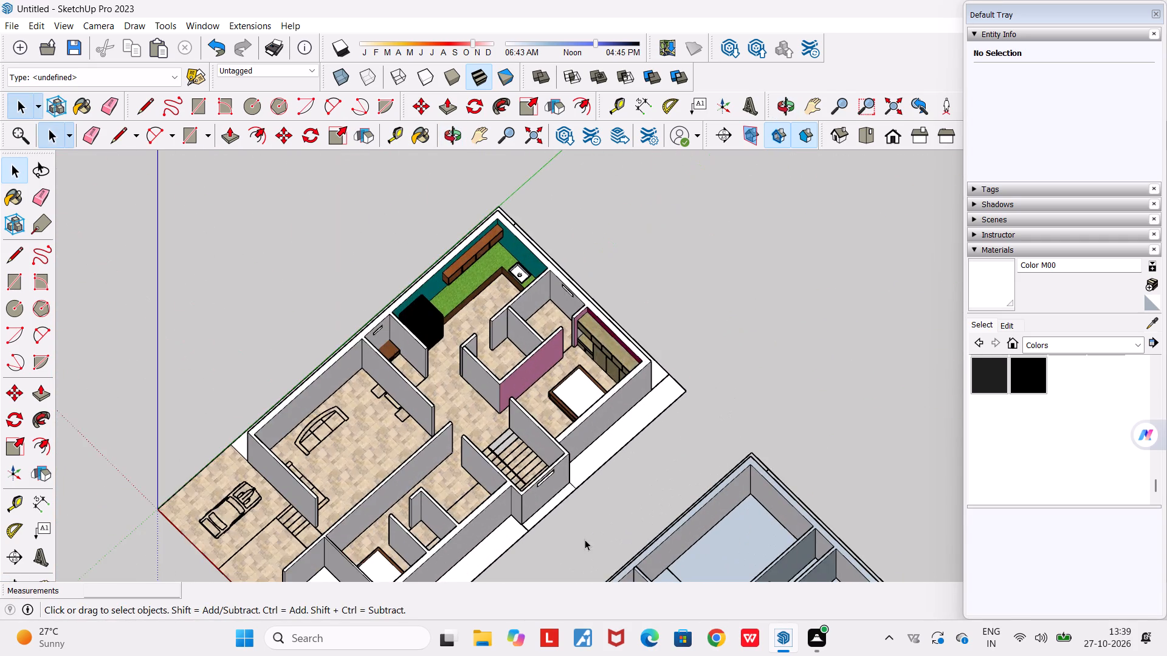
pyautogui.moveTo(585, 539); pyautogui.dragTo(580, 596, button='middle')
pyautogui.scroll(-2, 579, 595)
pyautogui.scroll(-7, 566, 490)
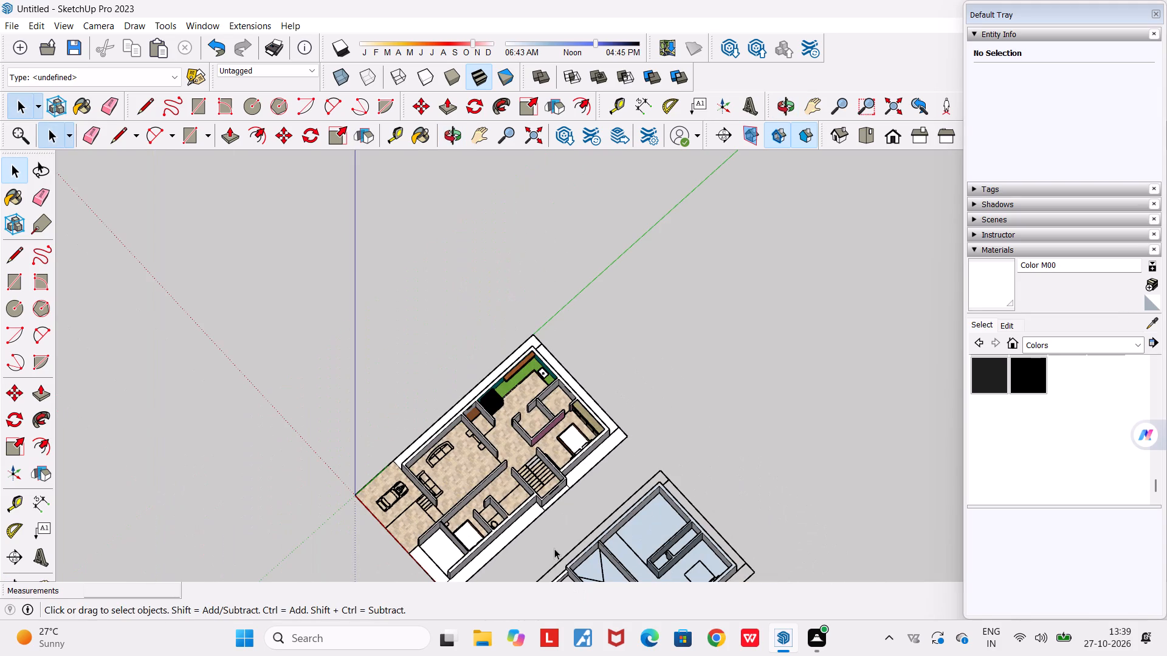
pyautogui.scroll(6, 554, 548)
pyautogui.moveTo(540, 541); pyautogui.dragTo(225, 482, button='middle')
pyautogui.scroll(-6, 225, 482)
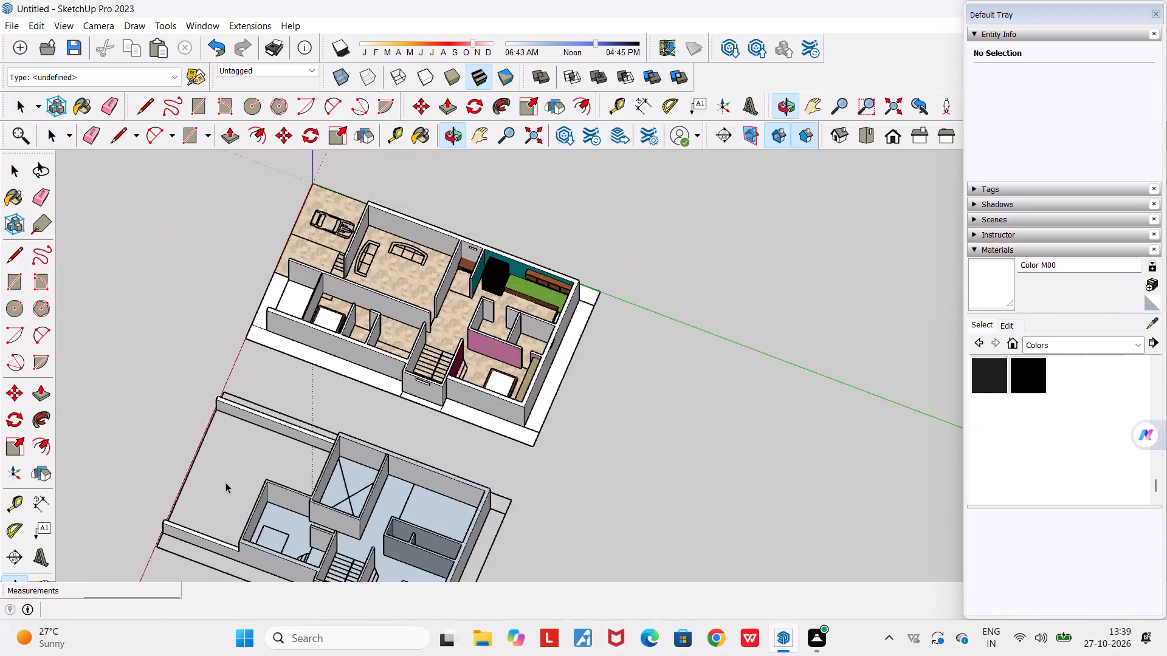
pyautogui.scroll(-4, 225, 482)
pyautogui.moveTo(485, 465); pyautogui.dragTo(302, 457, button='middle')
pyautogui.scroll(-11, 302, 457)
pyautogui.scroll(5, 401, 403)
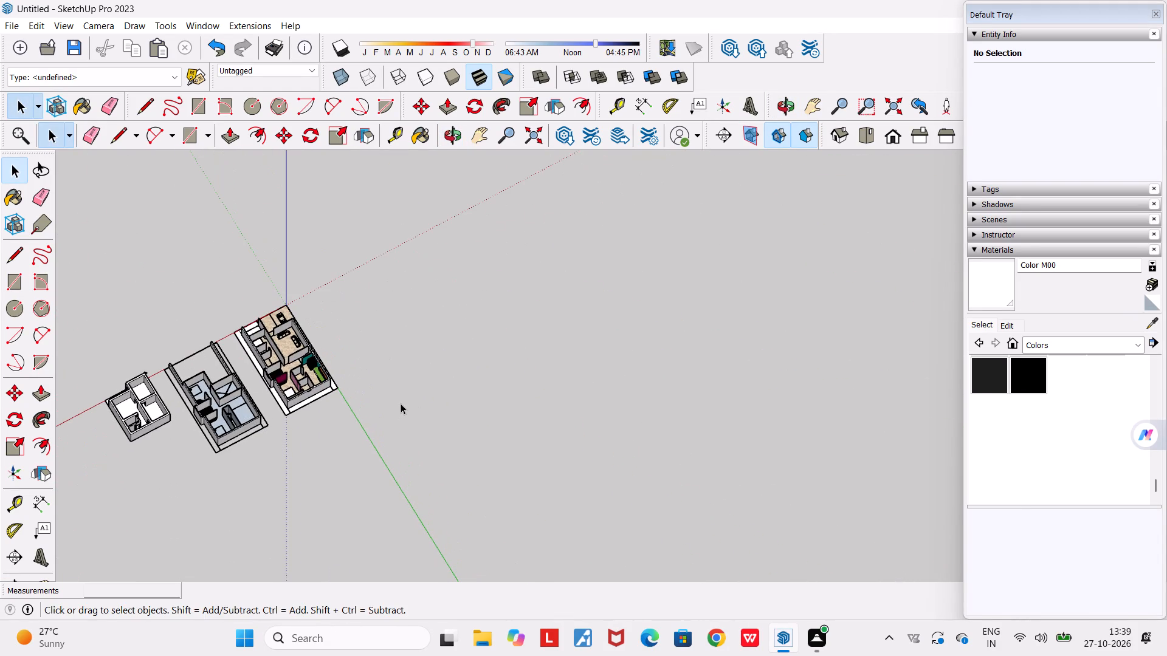
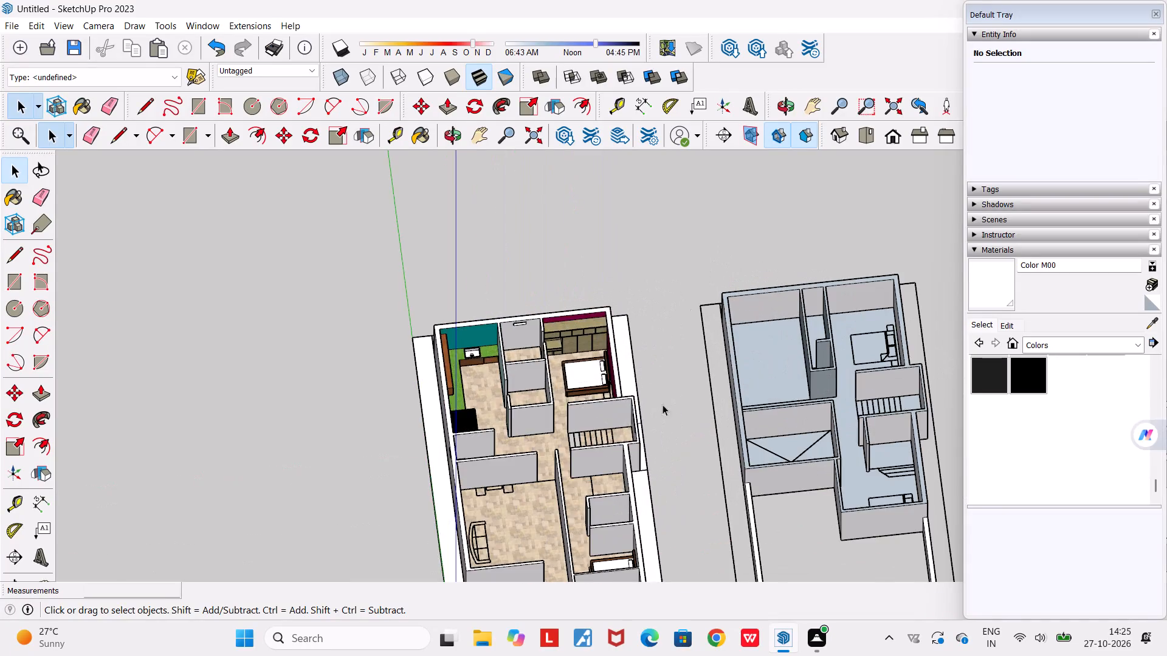
# Examine the magenta-walled bedroom and its wooden wardrobe up close from several angles, especially the open niche beside the tall doors.
pyautogui.moveTo(664, 426); pyautogui.dragTo(841, 296, button='middle')
pyautogui.scroll(7, 555, 431)
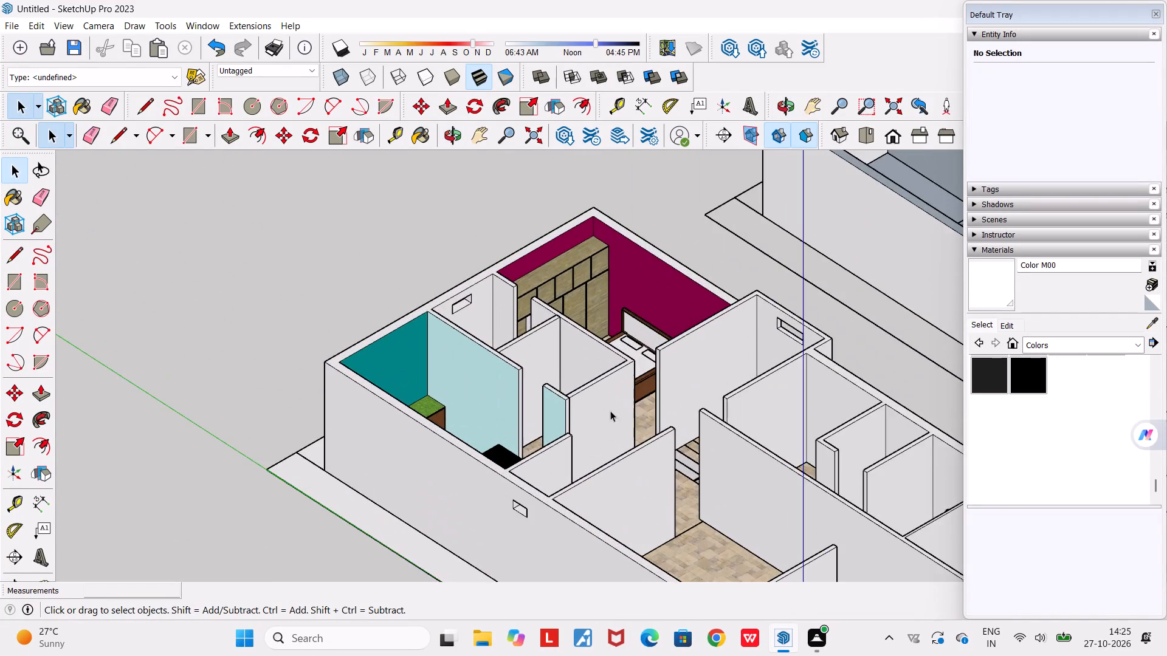
pyautogui.moveTo(616, 460); pyautogui.dragTo(773, 450, button='middle')
pyautogui.scroll(-2, 773, 451)
pyautogui.scroll(9, 754, 354)
pyautogui.moveTo(713, 428); pyautogui.dragTo(510, 461, button='middle')
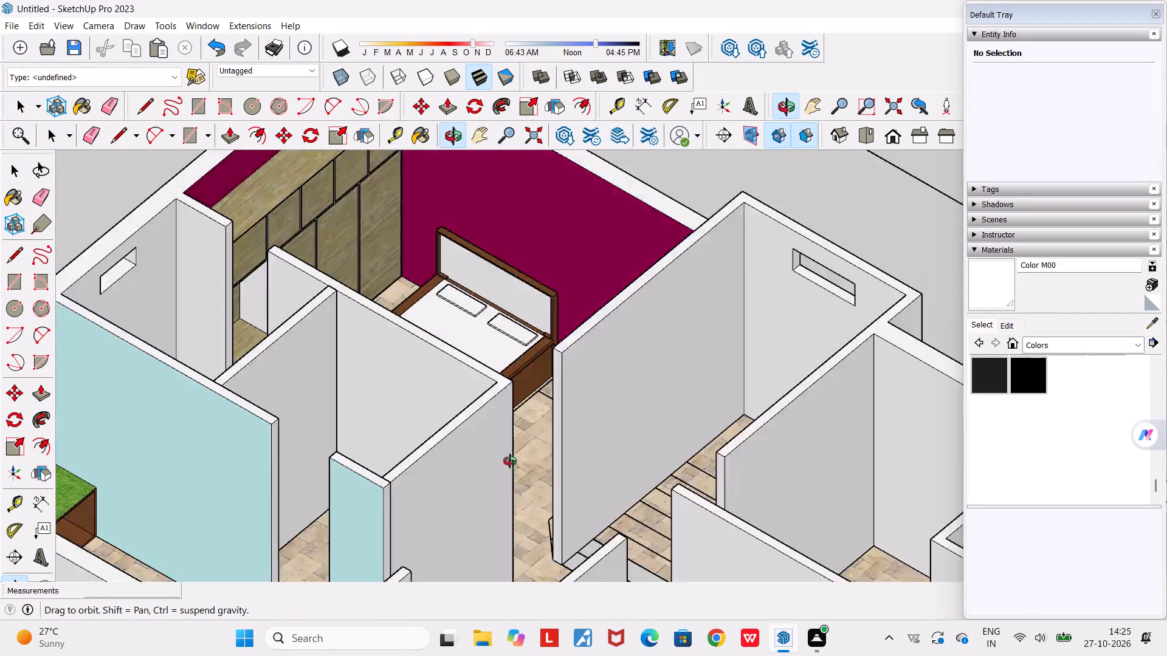
pyautogui.moveTo(510, 461); pyautogui.dragTo(308, 401, button='middle')
pyautogui.scroll(-12, 307, 401)
pyautogui.scroll(12, 369, 276)
pyautogui.moveTo(364, 389); pyautogui.dragTo(401, 480, button='middle')
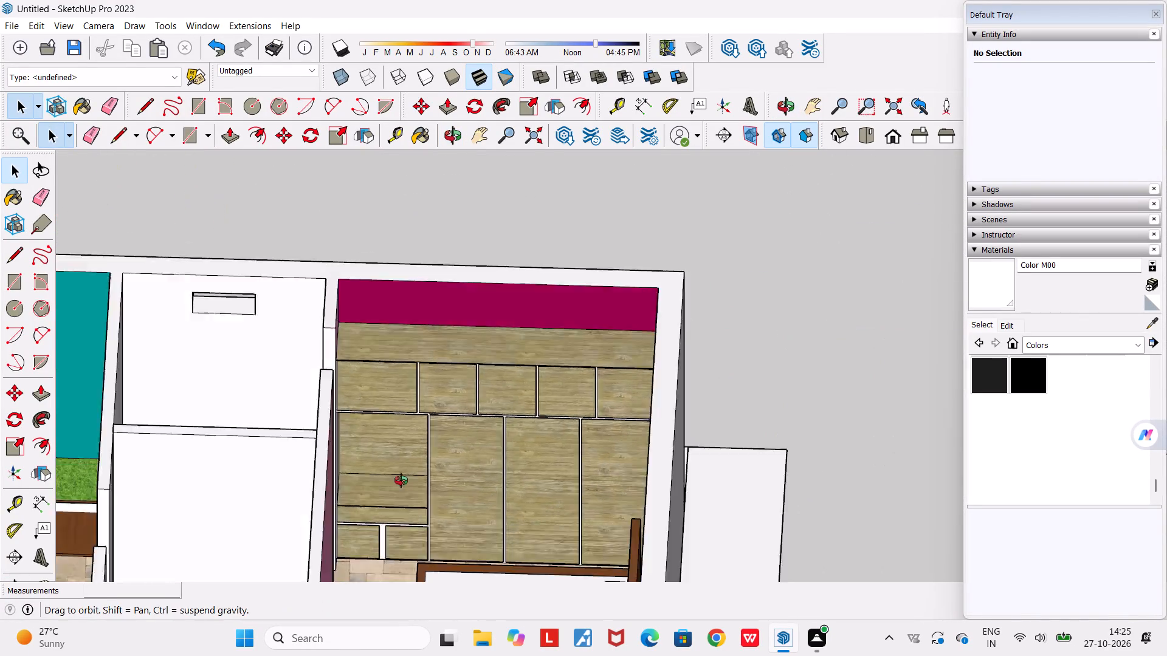
pyautogui.moveTo(401, 480); pyautogui.dragTo(417, 507, button='middle')
pyautogui.scroll(5, 405, 501)
pyautogui.moveTo(397, 489); pyautogui.dragTo(349, 460, button='middle')
pyautogui.scroll(4, 382, 369)
pyautogui.moveTo(382, 369); pyautogui.dragTo(382, 367, button='middle')
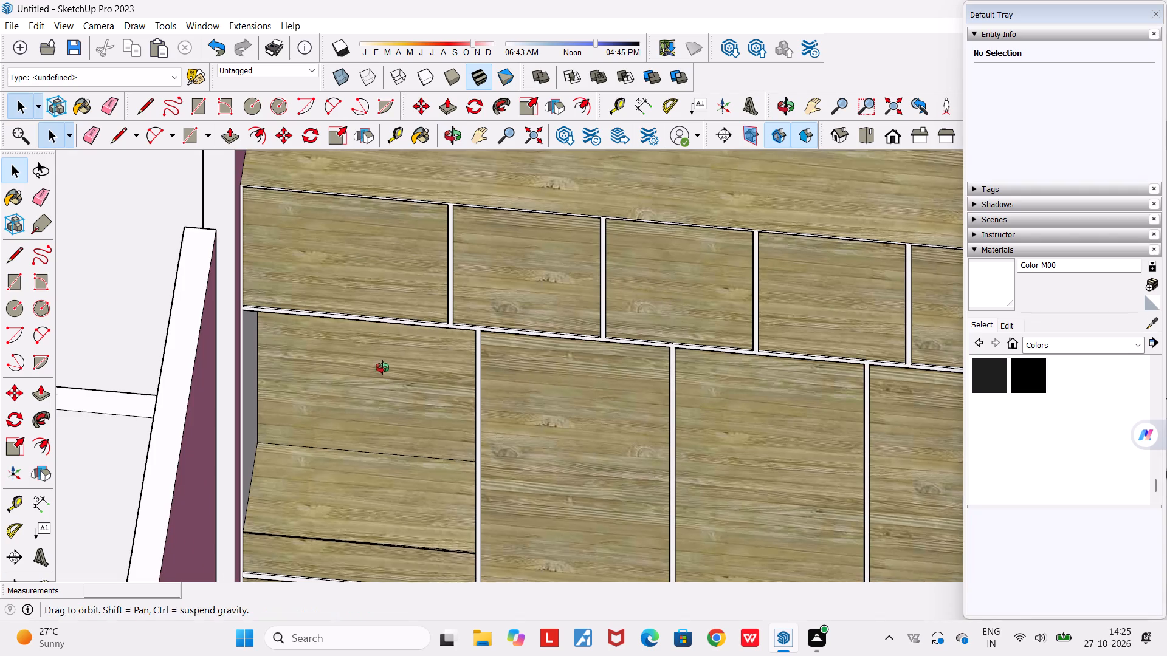
pyautogui.moveTo(382, 367); pyautogui.dragTo(390, 321, button='middle')
pyautogui.scroll(-5, 390, 321)
pyautogui.scroll(3, 380, 398)
pyautogui.moveTo(380, 408); pyautogui.dragTo(423, 381, button='middle')
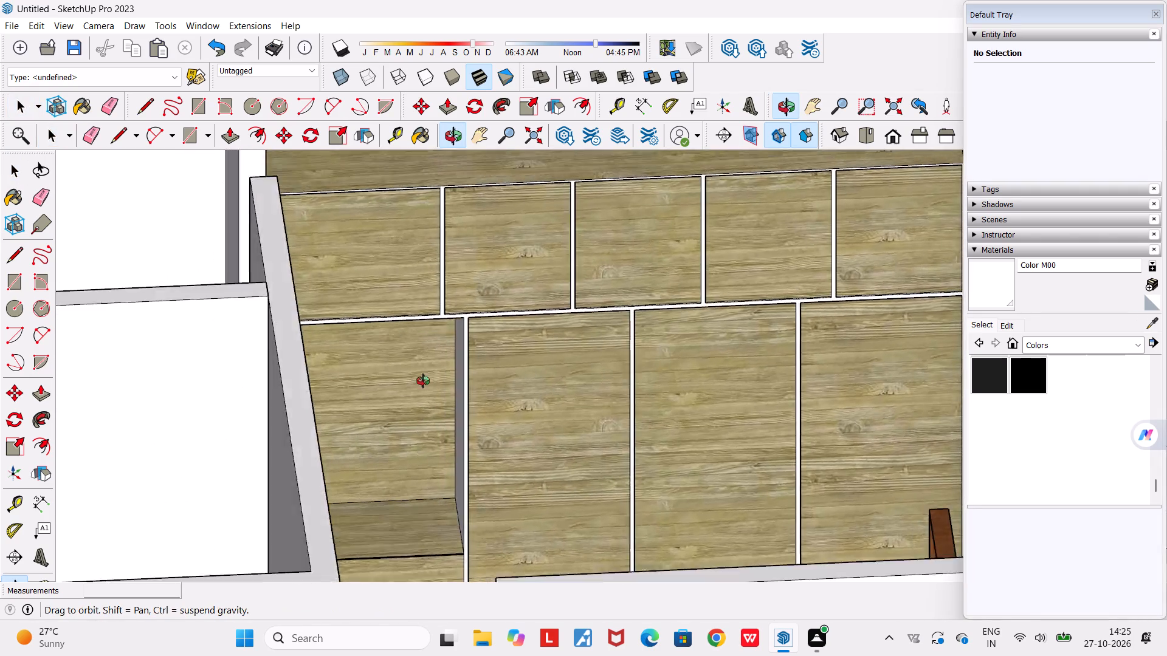
pyautogui.moveTo(423, 381); pyautogui.dragTo(367, 369, button='middle')
pyautogui.scroll(6, 368, 369)
pyautogui.moveTo(382, 431); pyautogui.dragTo(394, 459, button='middle')
pyautogui.scroll(-3, 394, 459)
pyautogui.moveTo(394, 460); pyautogui.dragTo(404, 415, button='middle')
pyautogui.scroll(-2, 404, 415)
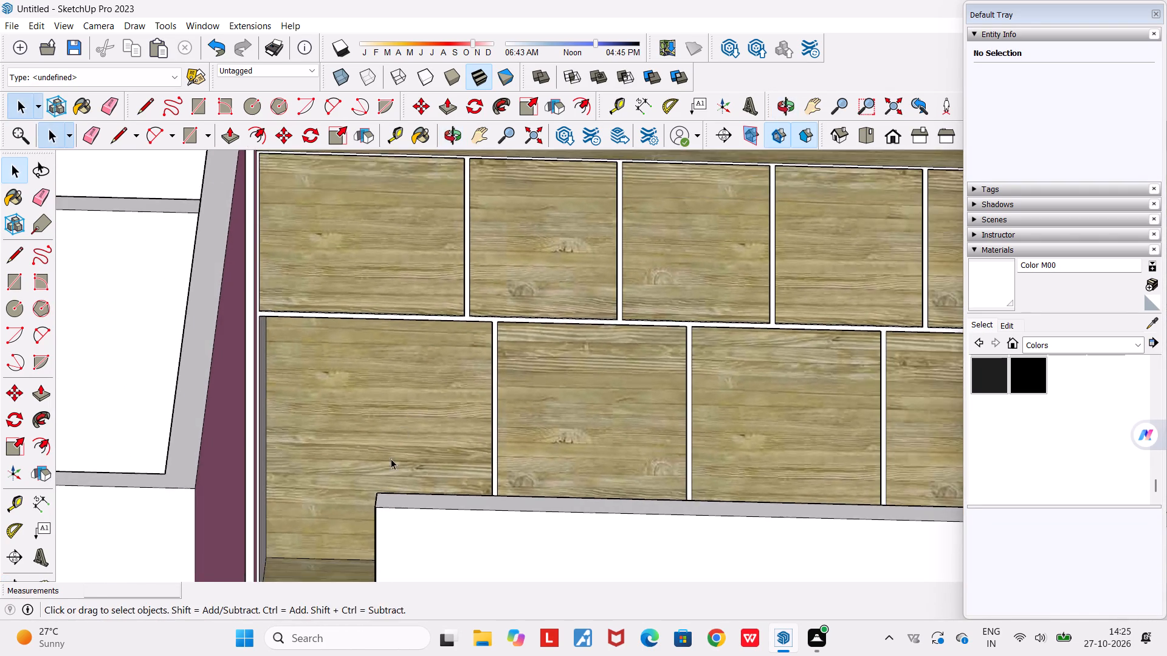
pyautogui.scroll(4, 387, 476)
pyautogui.moveTo(387, 476); pyautogui.dragTo(387, 534, button='middle')
pyautogui.scroll(-15, 387, 534)
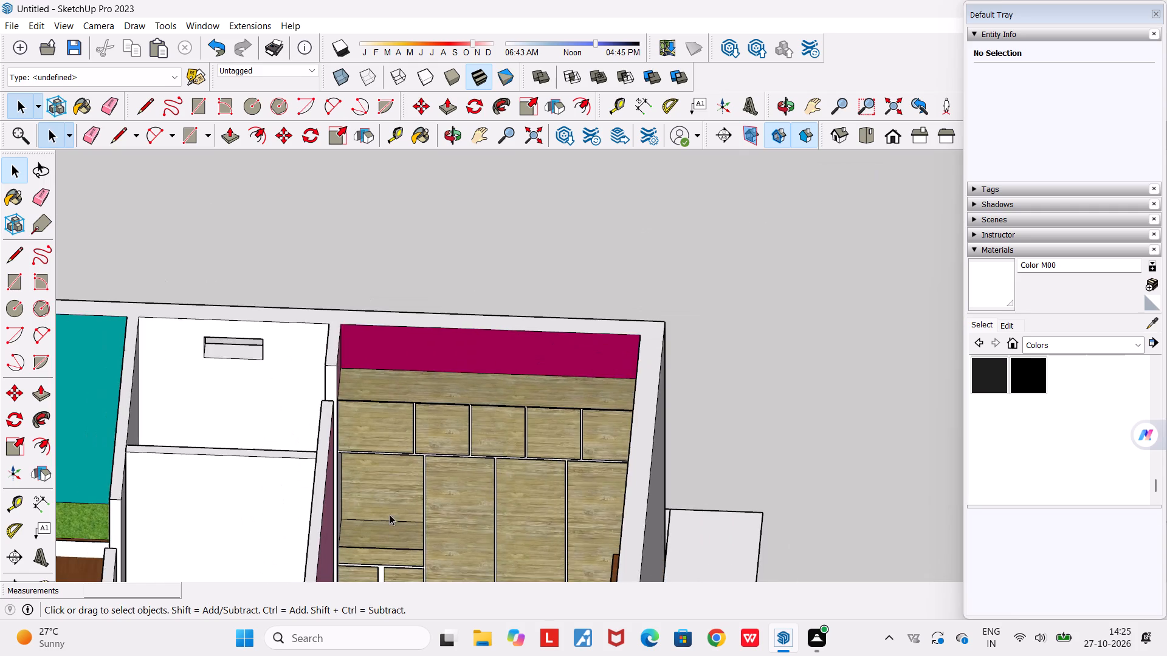
pyautogui.moveTo(402, 496); pyautogui.dragTo(329, 503, button='middle')
pyautogui.scroll(5, 363, 456)
pyautogui.scroll(-3, 363, 456)
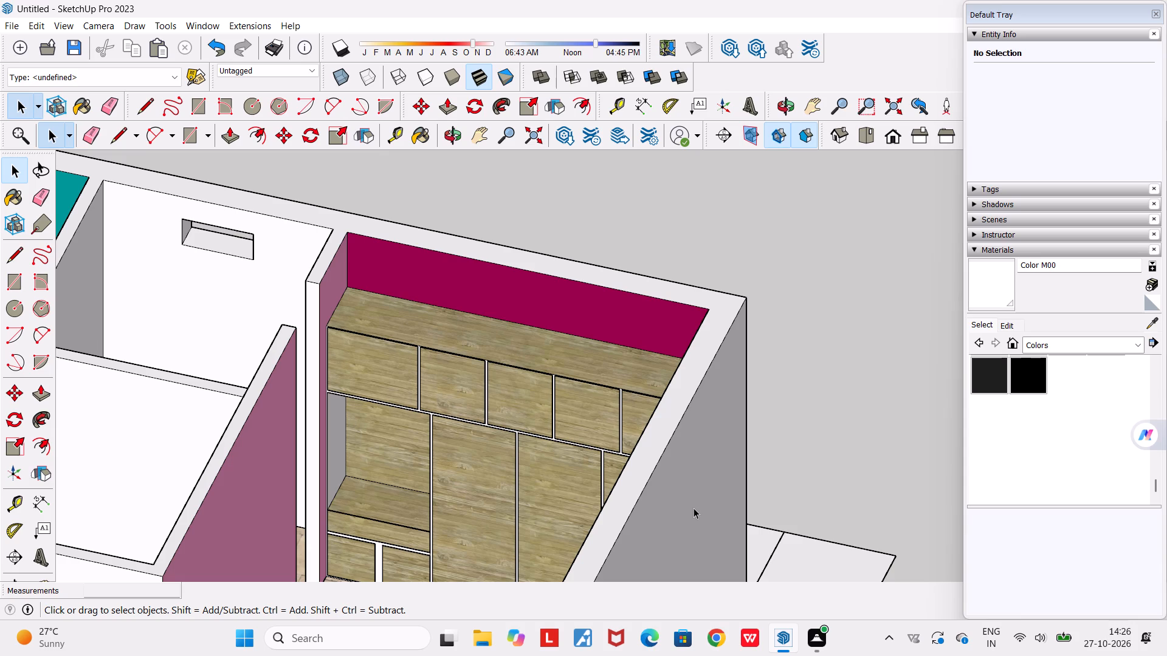
# Delete the wood-textured back face of the wardrobe's open niche.
pyautogui.scroll(-4, 461, 517)
pyautogui.moveTo(469, 538); pyautogui.dragTo(530, 610, button='middle')
pyautogui.scroll(-2, 527, 612)
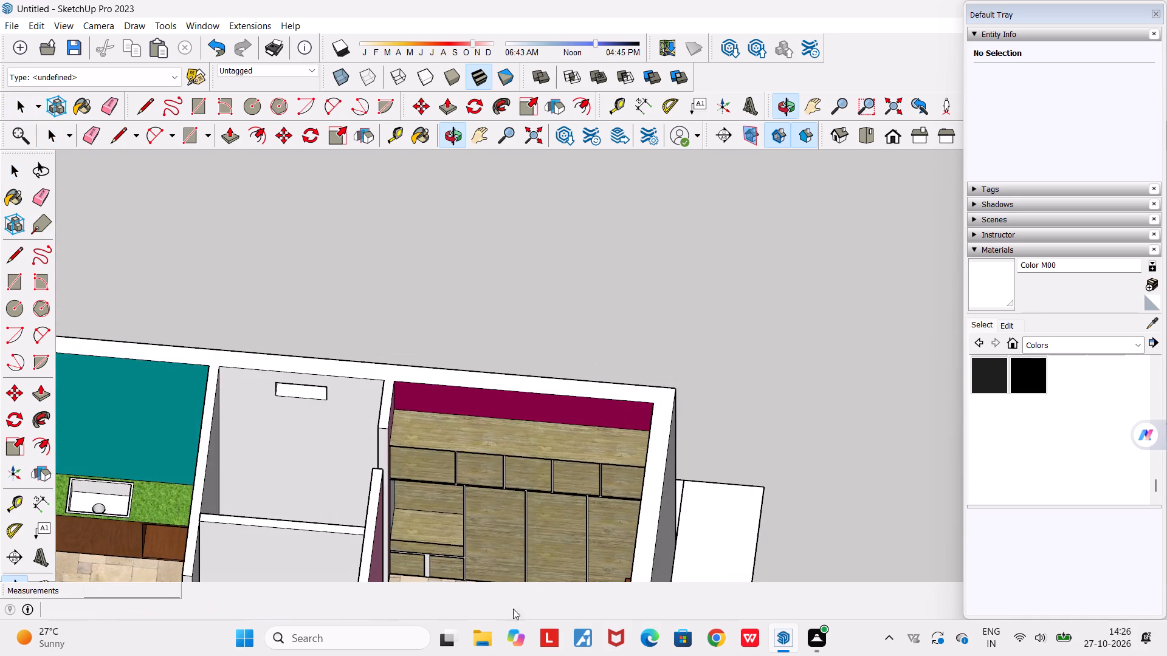
pyautogui.scroll(-1, 513, 609)
pyautogui.scroll(9, 437, 538)
pyautogui.click(433, 443)
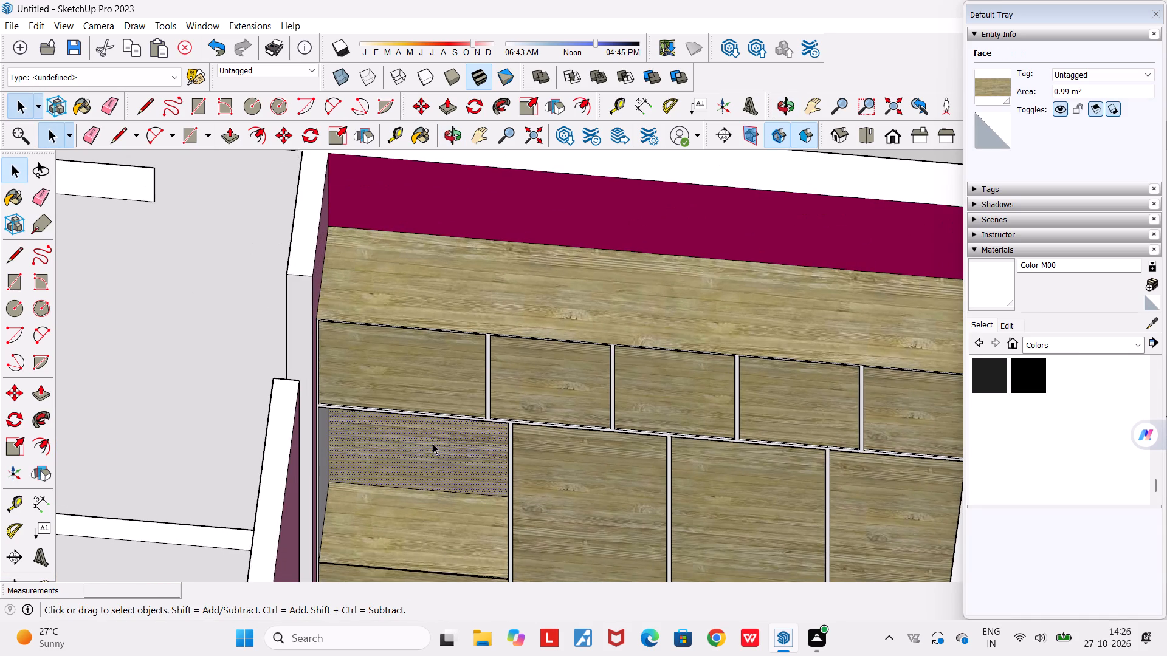
pyautogui.press('BackSpace')
pyautogui.press('Delete')
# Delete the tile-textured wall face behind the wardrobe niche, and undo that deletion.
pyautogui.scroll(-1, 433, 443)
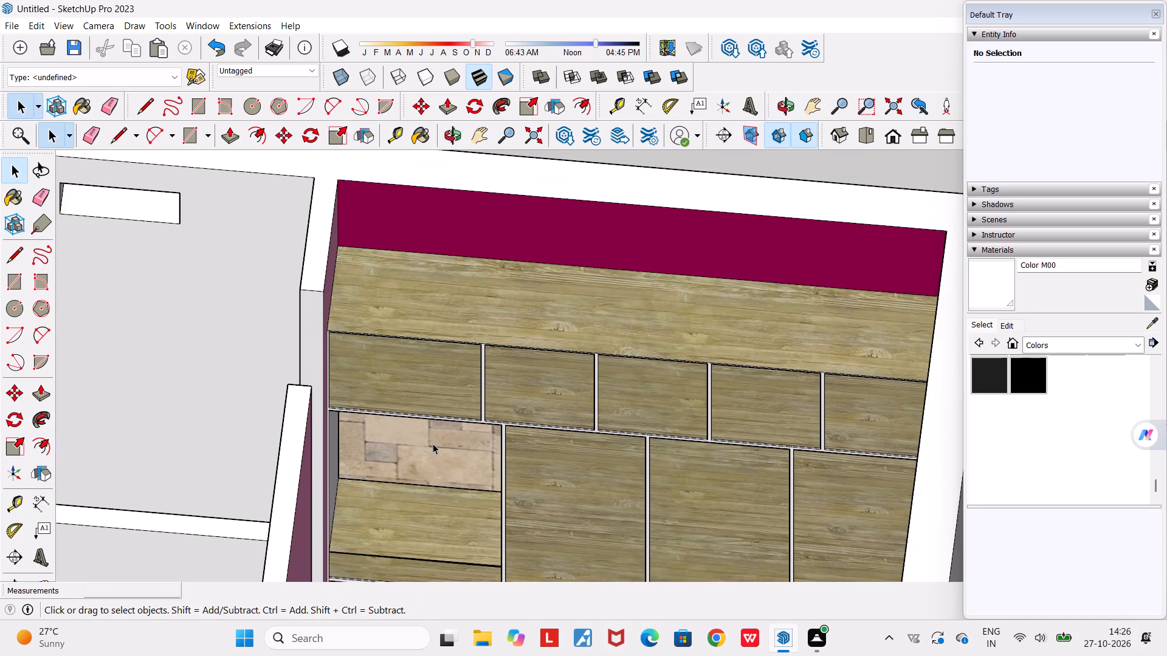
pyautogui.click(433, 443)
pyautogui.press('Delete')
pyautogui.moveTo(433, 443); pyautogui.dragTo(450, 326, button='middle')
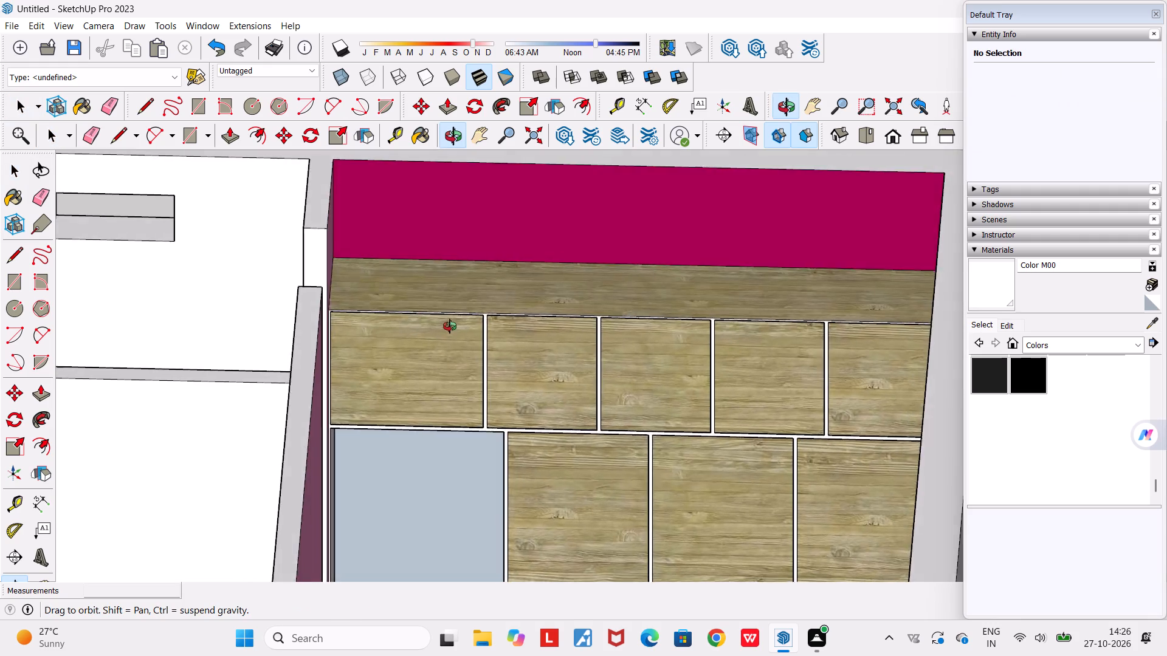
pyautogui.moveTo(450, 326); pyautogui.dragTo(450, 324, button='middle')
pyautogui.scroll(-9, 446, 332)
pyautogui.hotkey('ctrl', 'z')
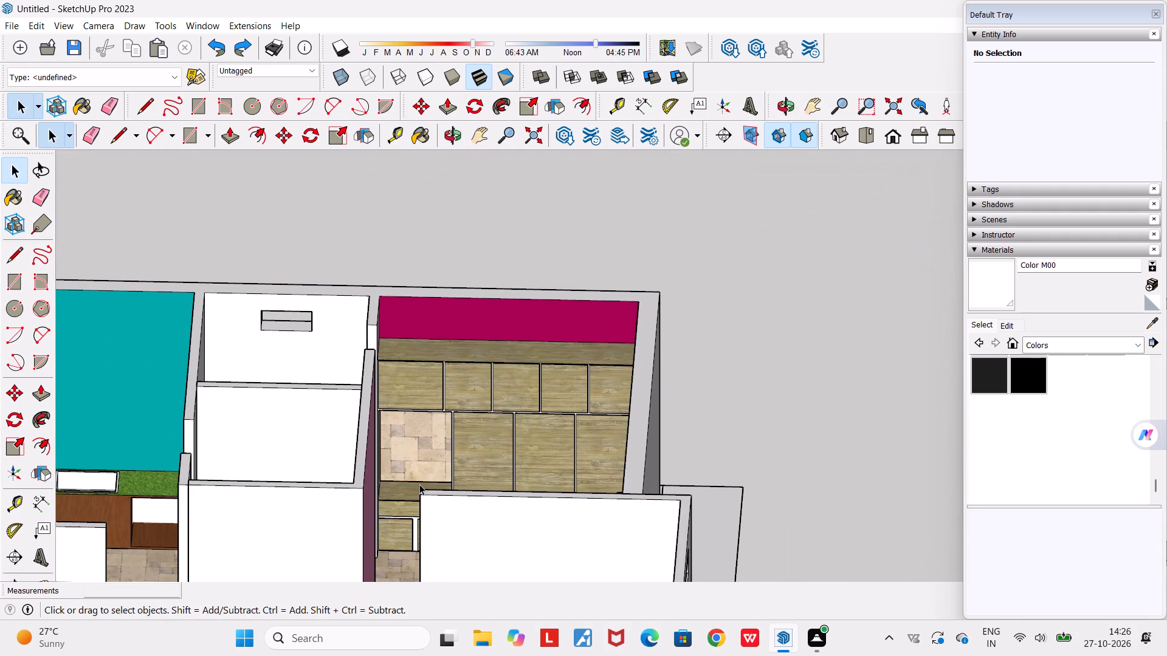
# Paint the tile-textured wall face behind the wardrobe niche with the white Color M00.
pyautogui.scroll(4, 1037, 364)
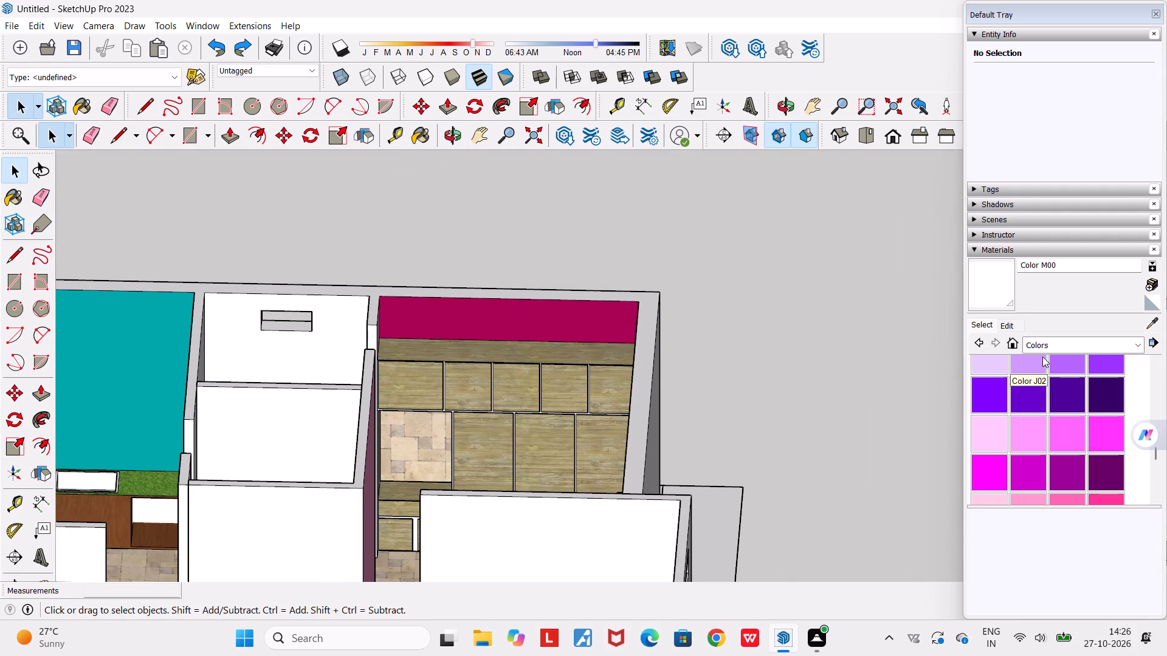
pyautogui.scroll(-3, 1004, 465)
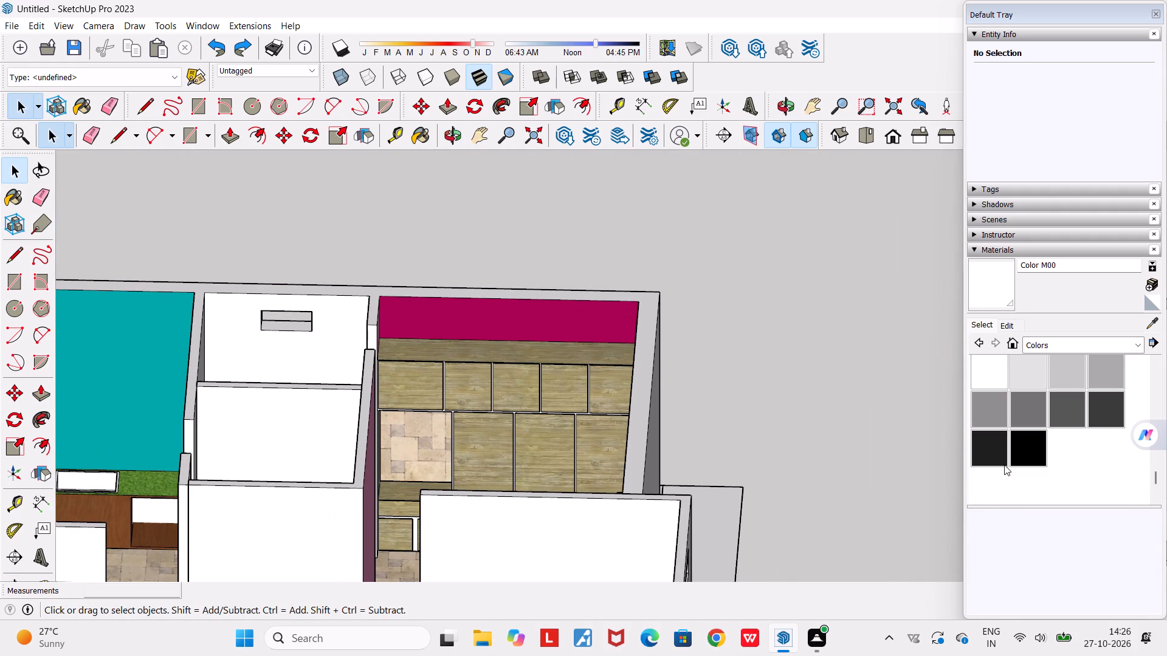
pyautogui.scroll(2, 1004, 465)
pyautogui.scroll(-2, 1006, 456)
pyautogui.click(996, 367)
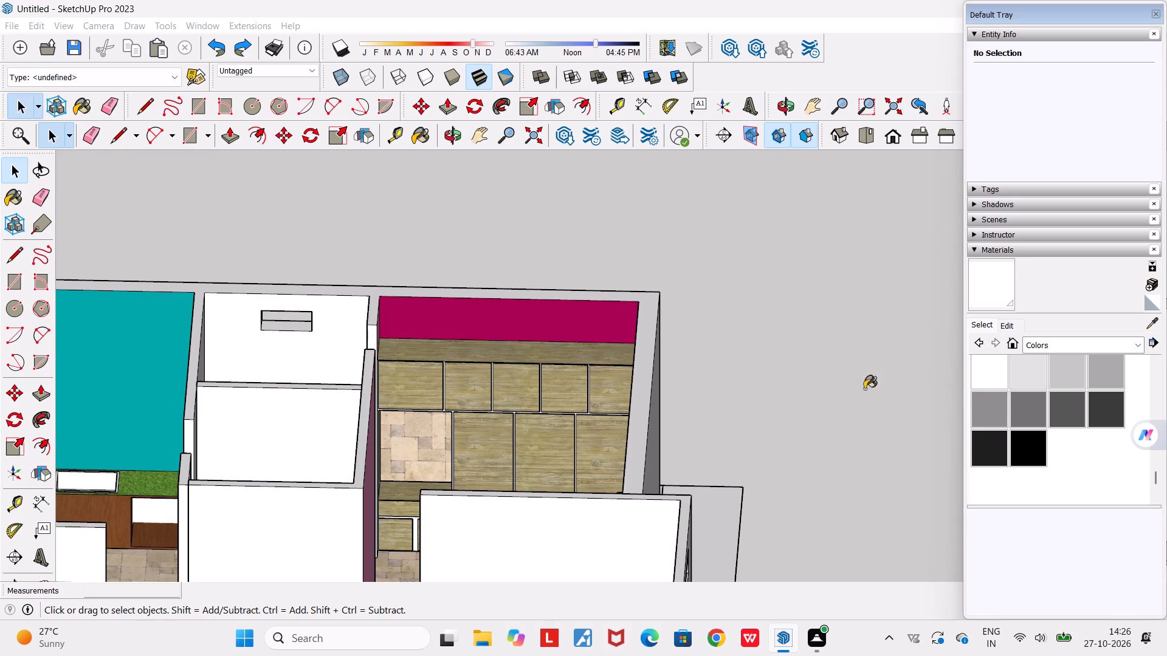
pyautogui.click(429, 439)
pyautogui.press('space')
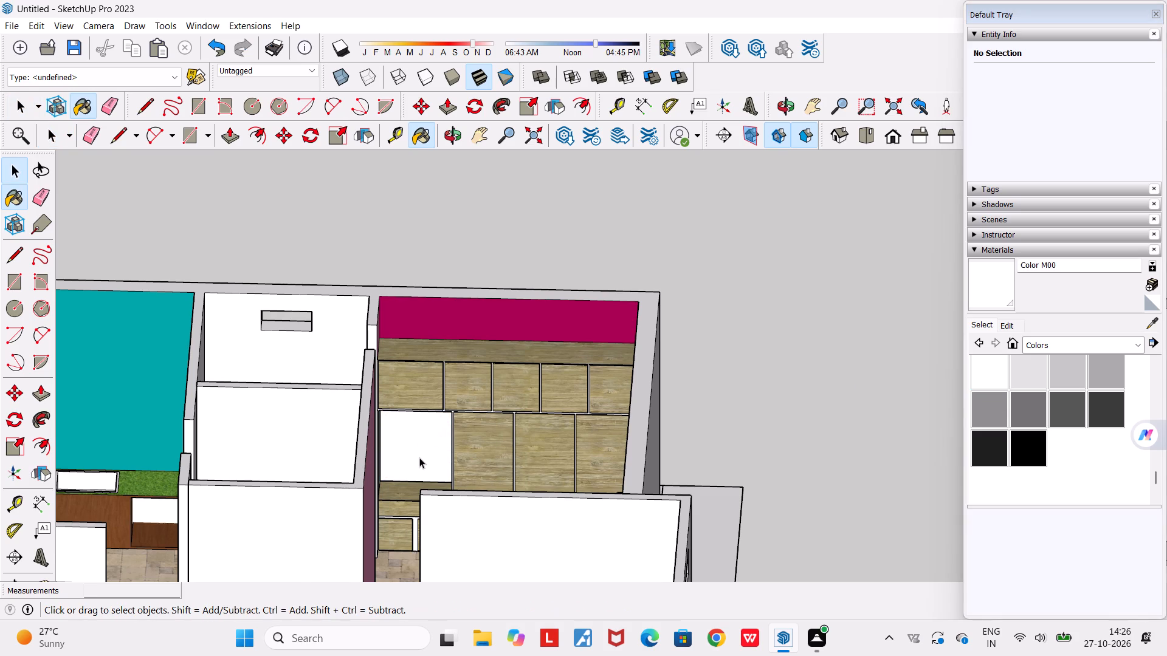
# Examine the repainted wardrobe niche from several angles, both close up and within the furnished floor.
pyautogui.scroll(-3, 419, 457)
pyautogui.moveTo(419, 457); pyautogui.dragTo(301, 457, button='middle')
pyautogui.scroll(-4, 301, 457)
pyautogui.moveTo(344, 485); pyautogui.dragTo(382, 509, button='middle')
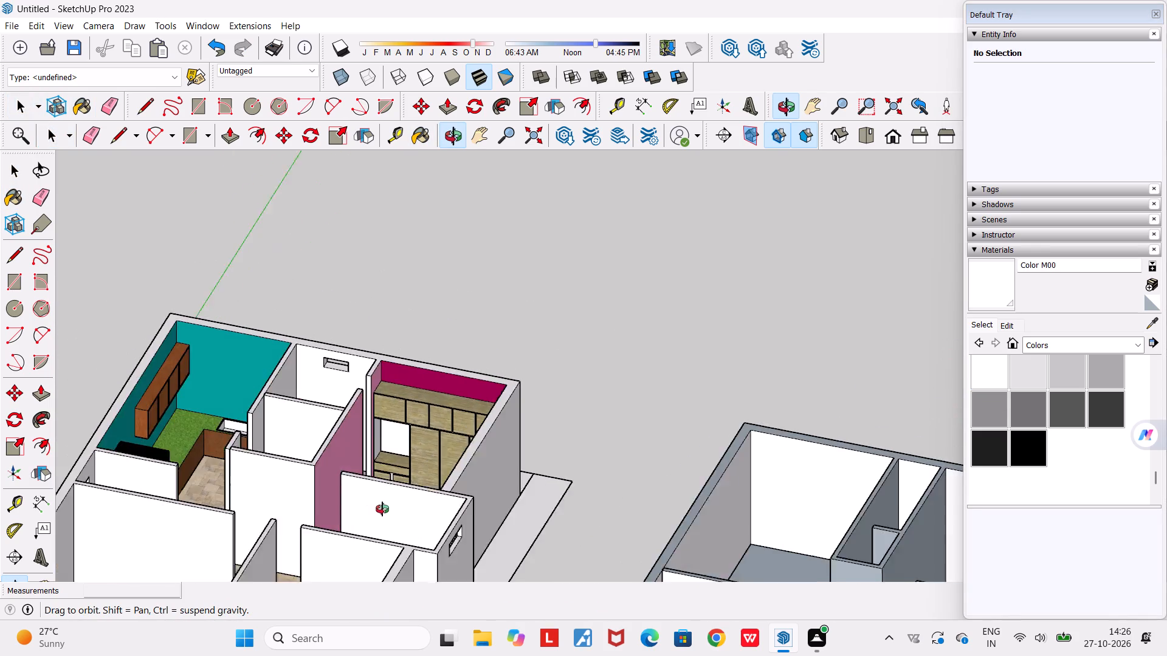
pyautogui.moveTo(382, 509); pyautogui.dragTo(510, 535, button='middle')
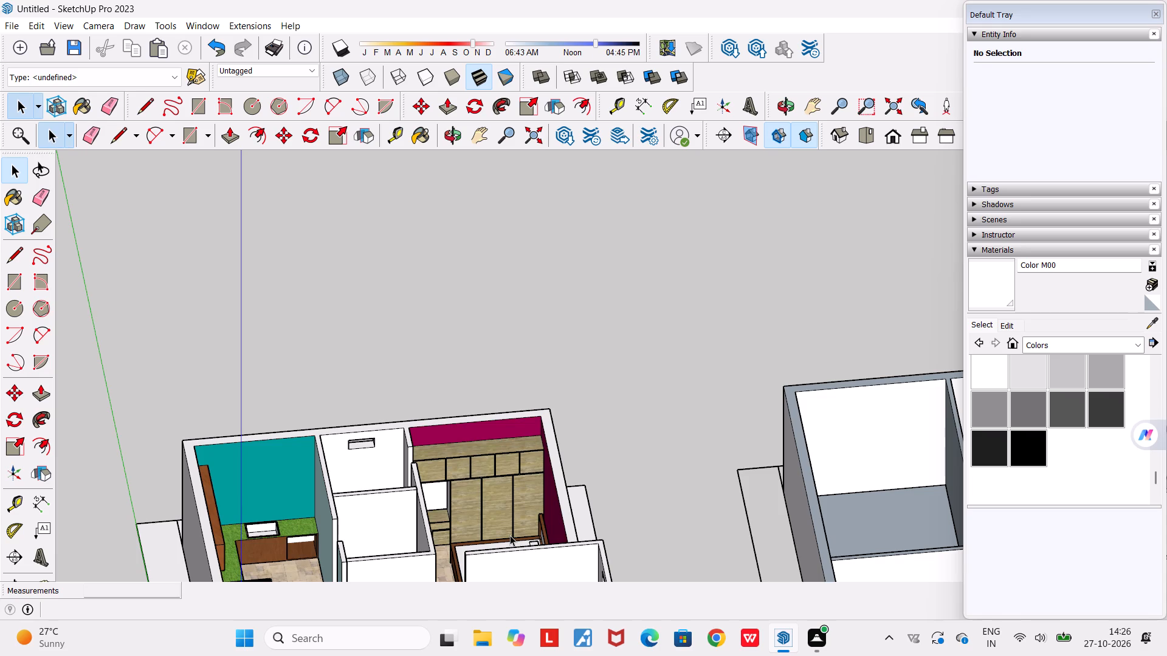
pyautogui.scroll(2, 478, 522)
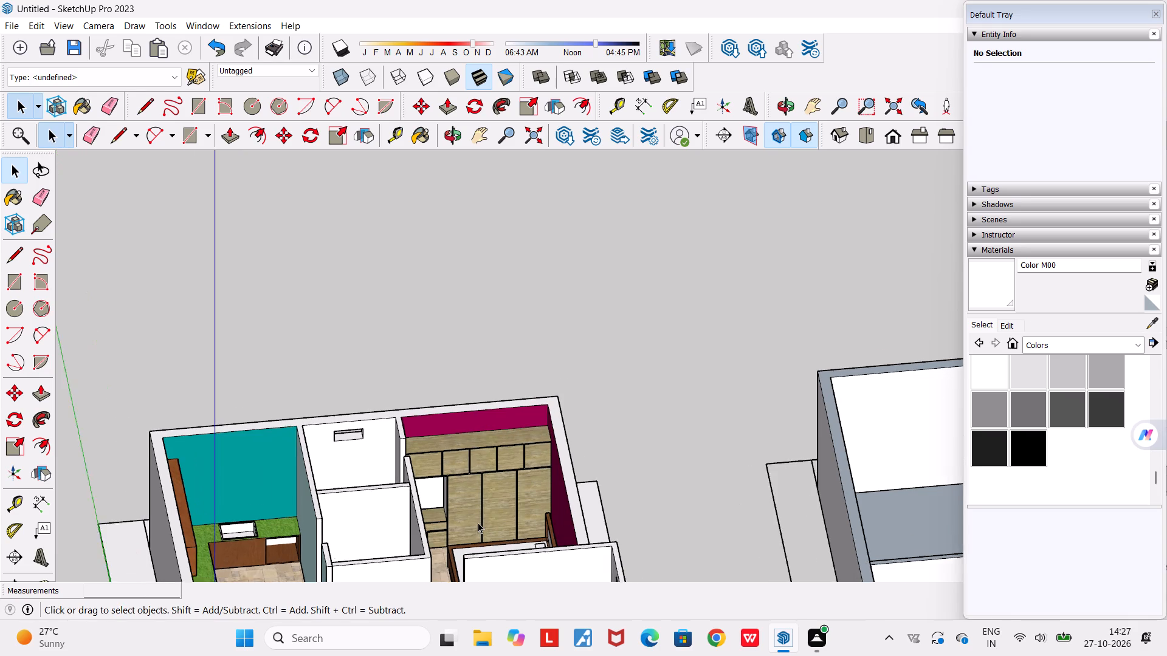
pyautogui.scroll(1, 451, 519)
pyautogui.moveTo(451, 519); pyautogui.dragTo(430, 525, button='middle')
pyautogui.scroll(-4, 430, 525)
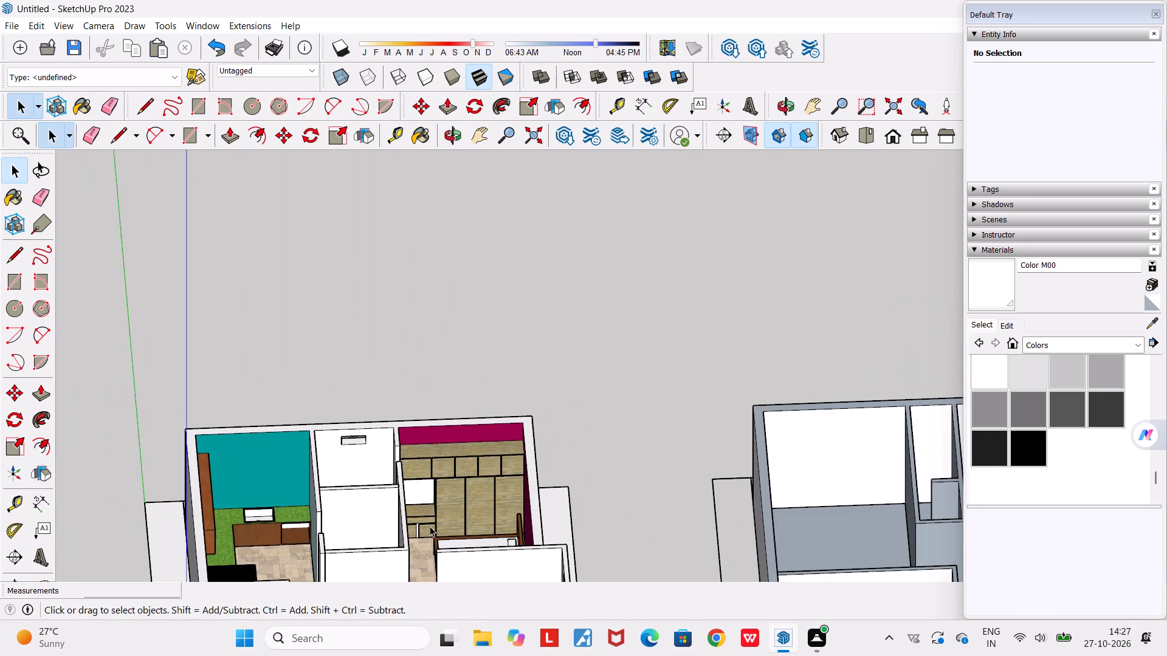
pyautogui.scroll(-4, 456, 540)
pyautogui.moveTo(453, 524); pyautogui.dragTo(380, 516, button='middle')
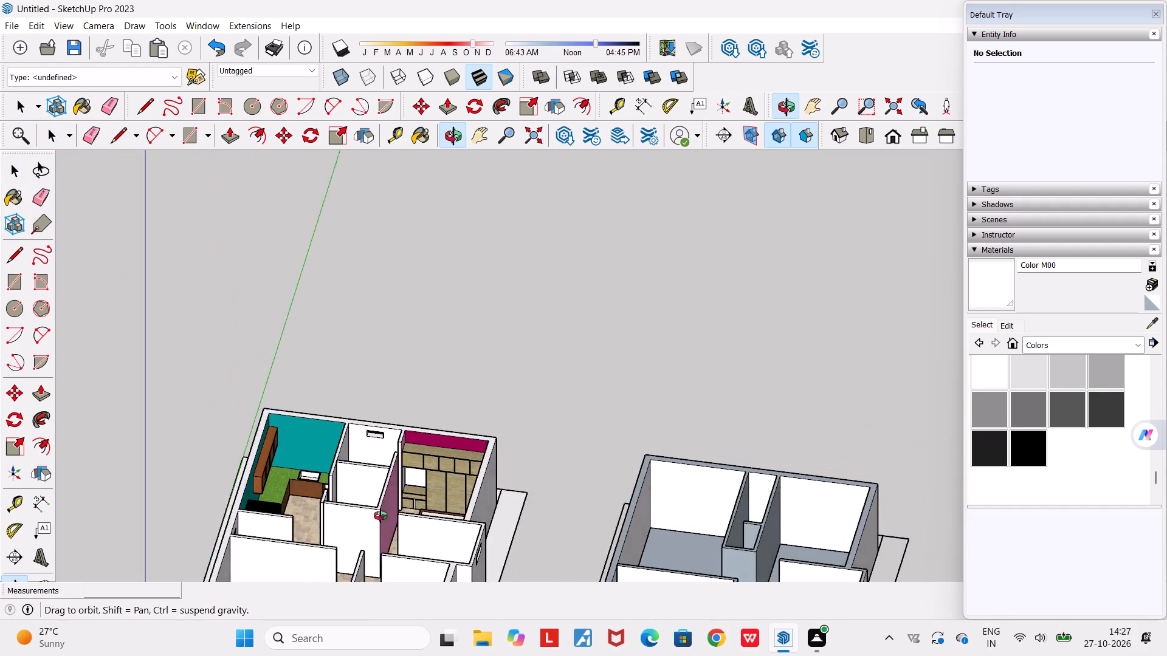
pyautogui.moveTo(380, 516); pyautogui.dragTo(372, 520, button='middle')
pyautogui.scroll(16, 389, 470)
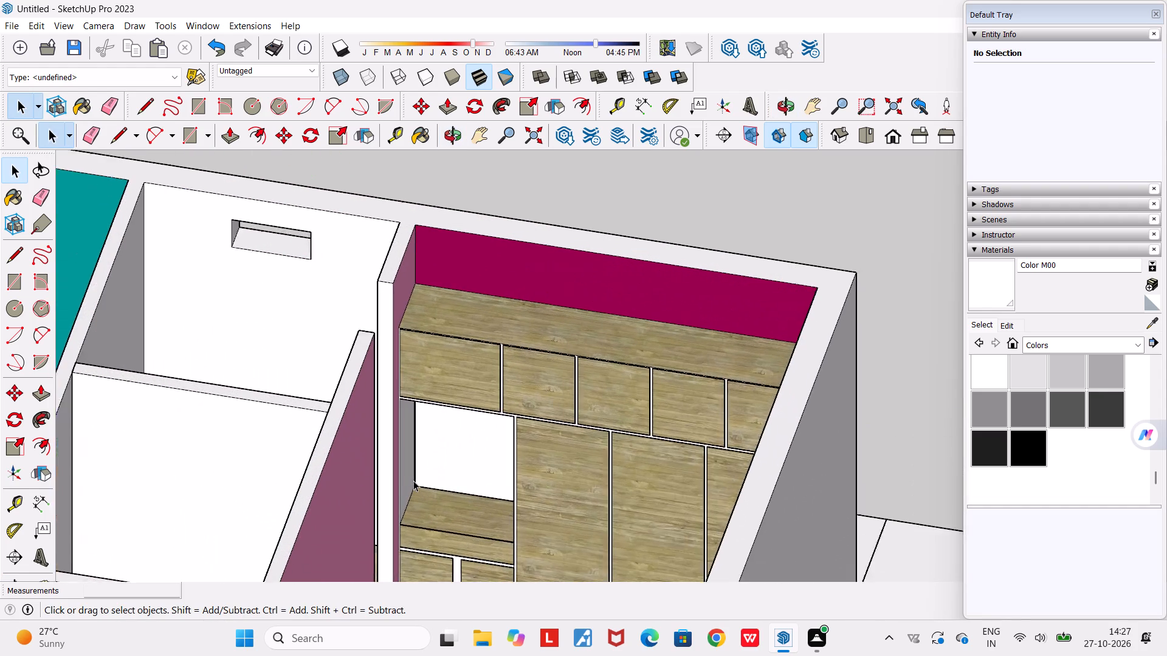
pyautogui.scroll(4, 413, 480)
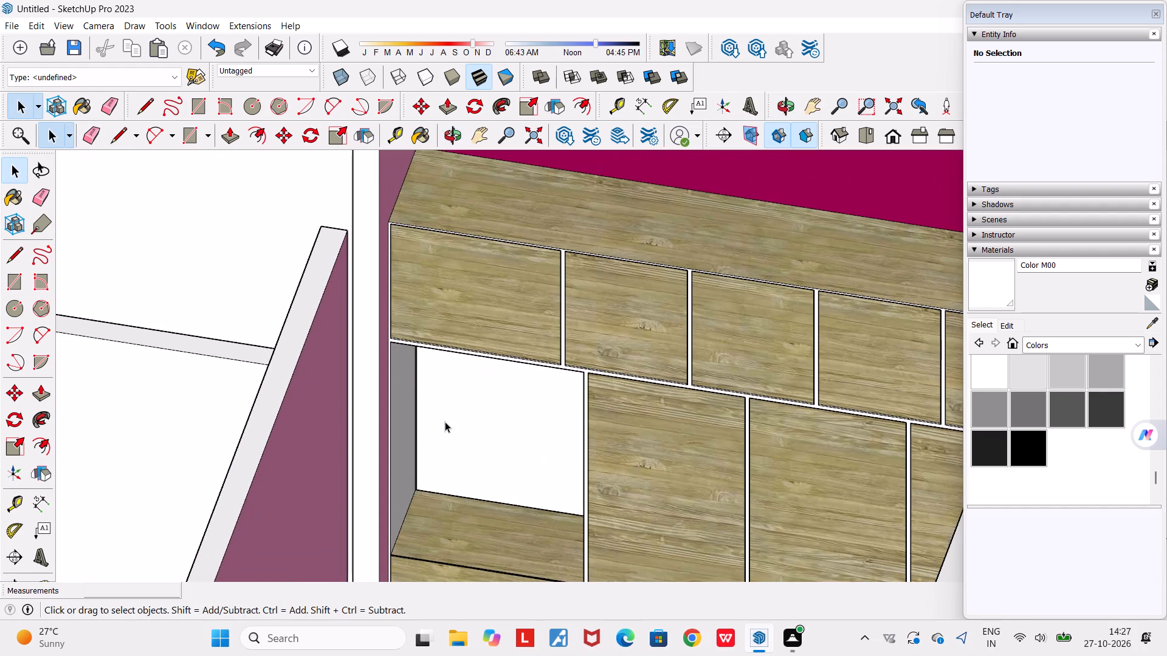
pyautogui.moveTo(445, 422); pyautogui.dragTo(453, 483, button='middle')
pyautogui.scroll(-4, 453, 483)
pyautogui.moveTo(438, 476); pyautogui.dragTo(364, 456, button='middle')
pyautogui.scroll(-4, 364, 456)
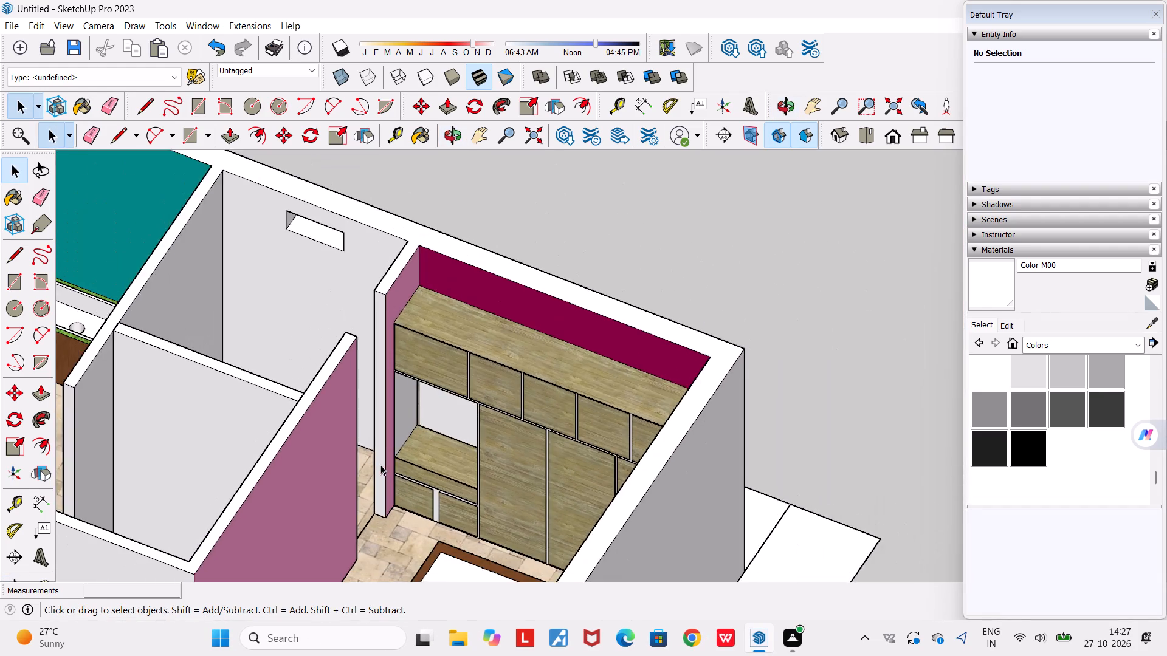
# Paint the narrow tile-textured strip at the niche's inner back corner with Color M00, and clear the selection.
pyautogui.scroll(3, 385, 467)
pyautogui.scroll(9, 418, 401)
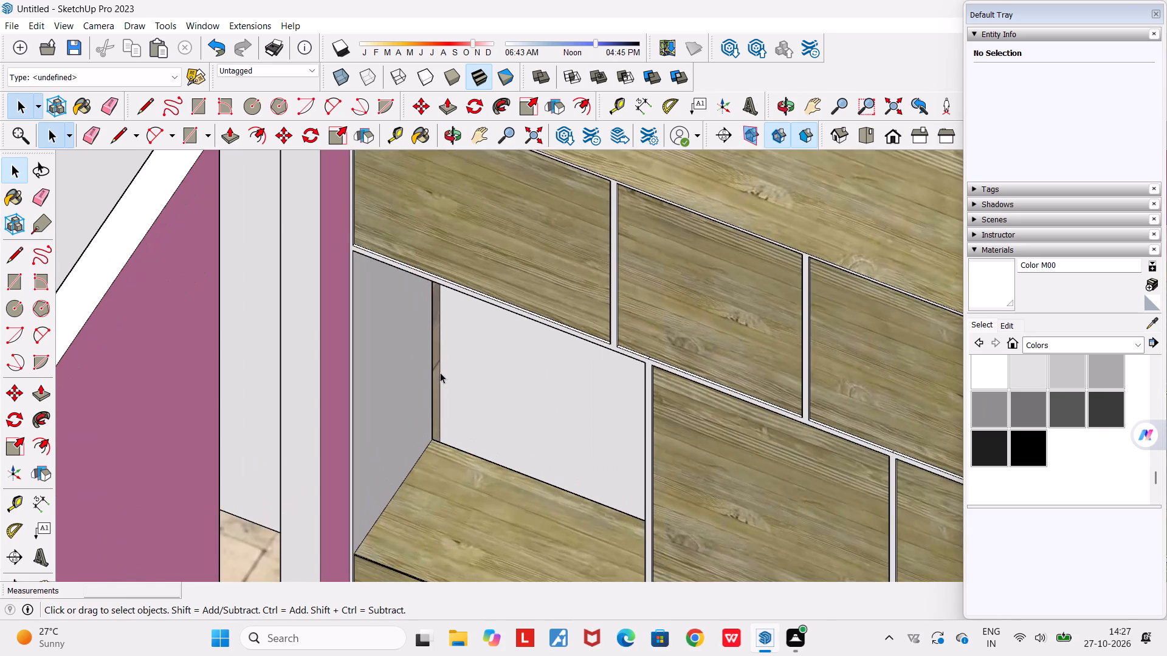
pyautogui.scroll(6, 437, 371)
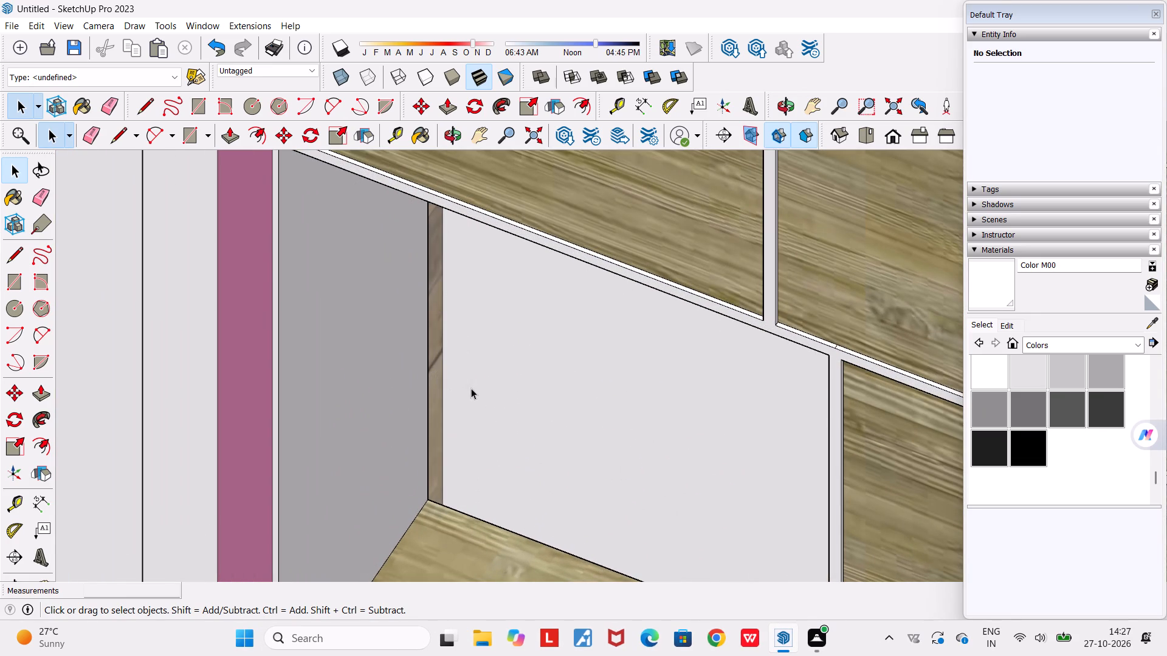
pyautogui.click(506, 388)
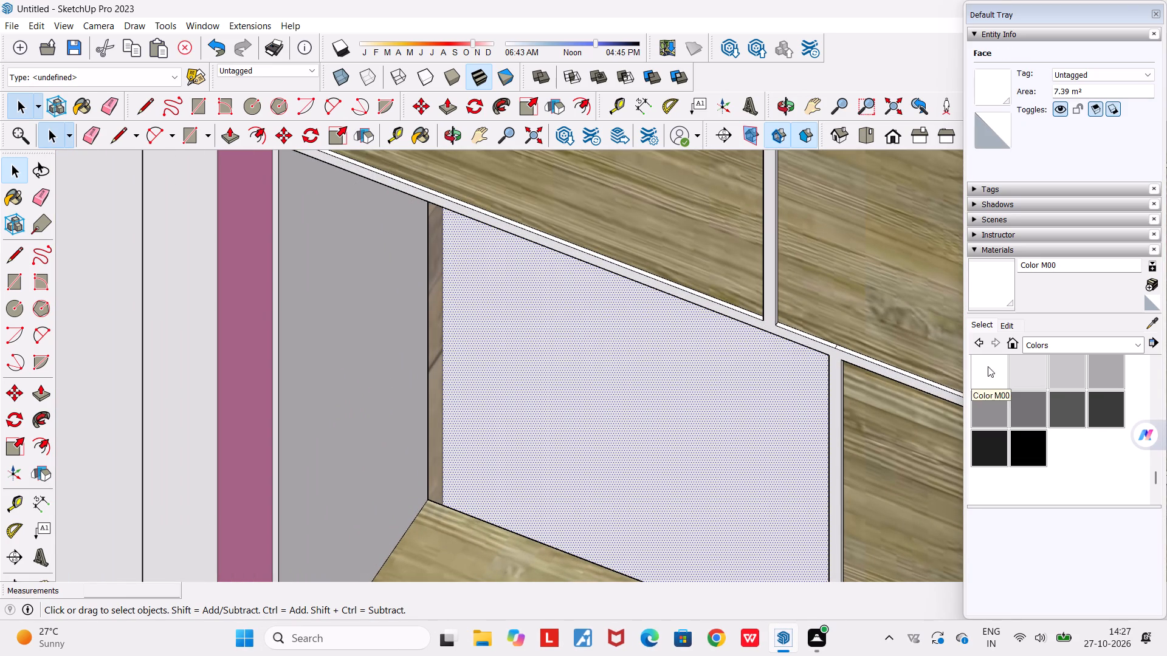
pyautogui.click(990, 364)
pyautogui.click(433, 307)
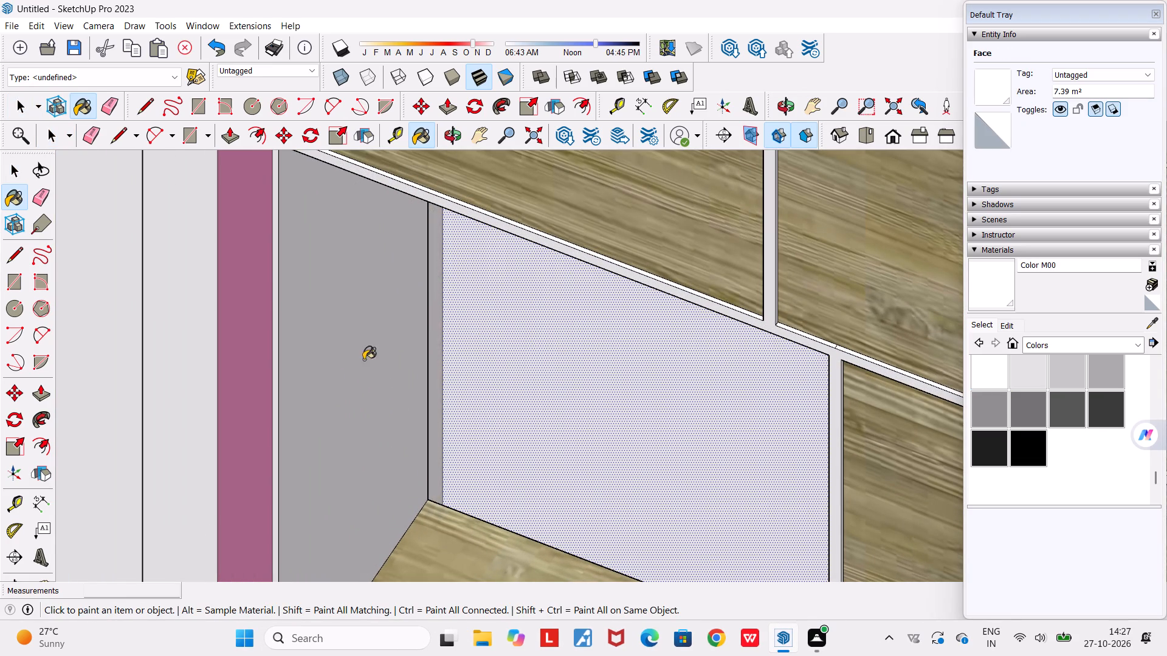
pyautogui.scroll(-10, 328, 372)
pyautogui.moveTo(345, 414); pyautogui.dragTo(534, 439, button='middle')
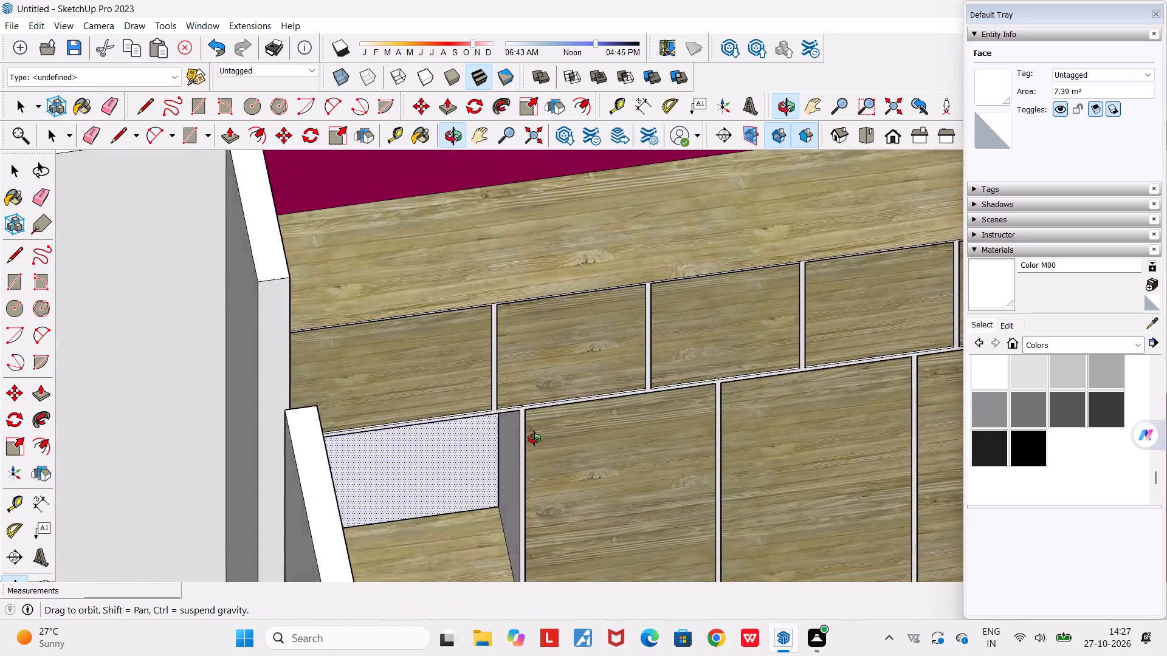
pyautogui.moveTo(534, 439); pyautogui.dragTo(610, 440, button='middle')
pyautogui.scroll(-8, 596, 439)
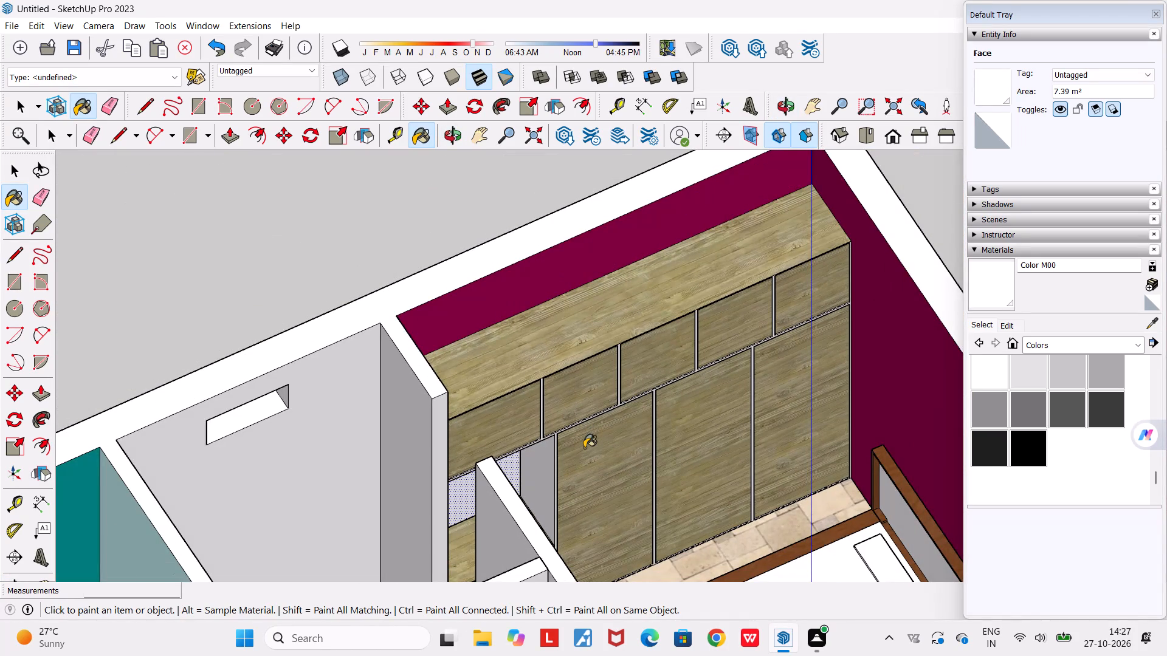
pyautogui.press('space')
pyautogui.press('Escape')
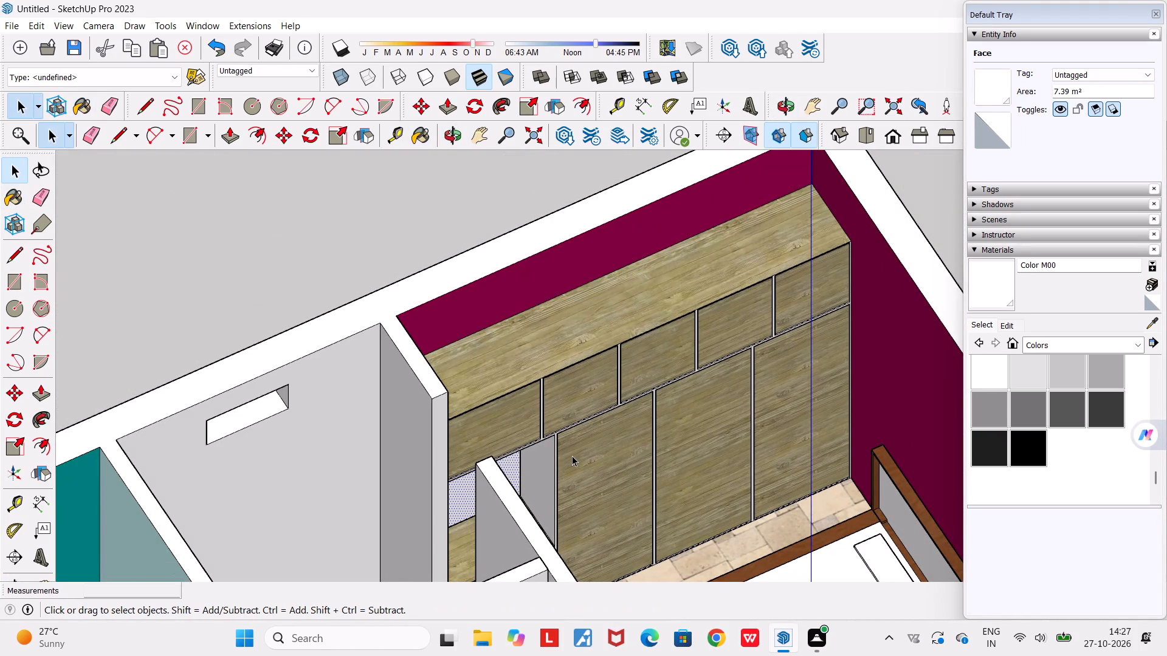
pyautogui.scroll(-3, 572, 456)
pyautogui.click(465, 176)
# Review the wardrobe with its white-backed niche alongside the bed, kitchen and neighbouring rooms from different angles.
pyautogui.moveTo(585, 445); pyautogui.dragTo(471, 429, button='middle')
pyautogui.scroll(-3, 471, 429)
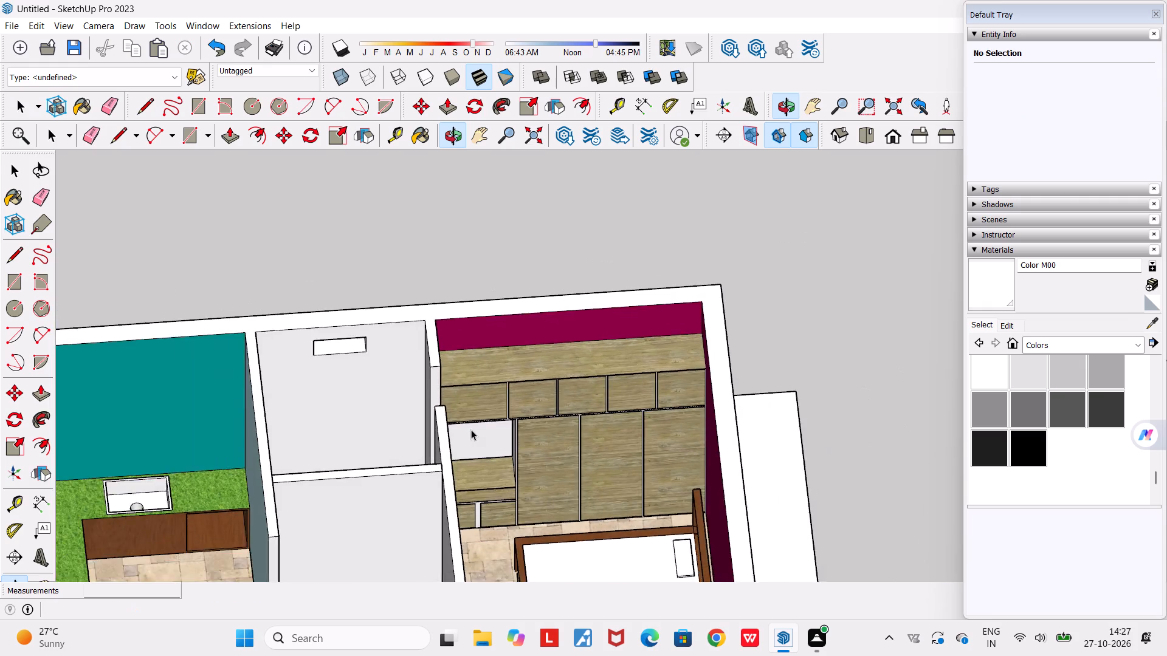
pyautogui.scroll(-4, 471, 429)
pyautogui.moveTo(503, 485); pyautogui.dragTo(426, 460, button='middle')
pyautogui.scroll(-1, 426, 460)
pyautogui.scroll(6, 447, 438)
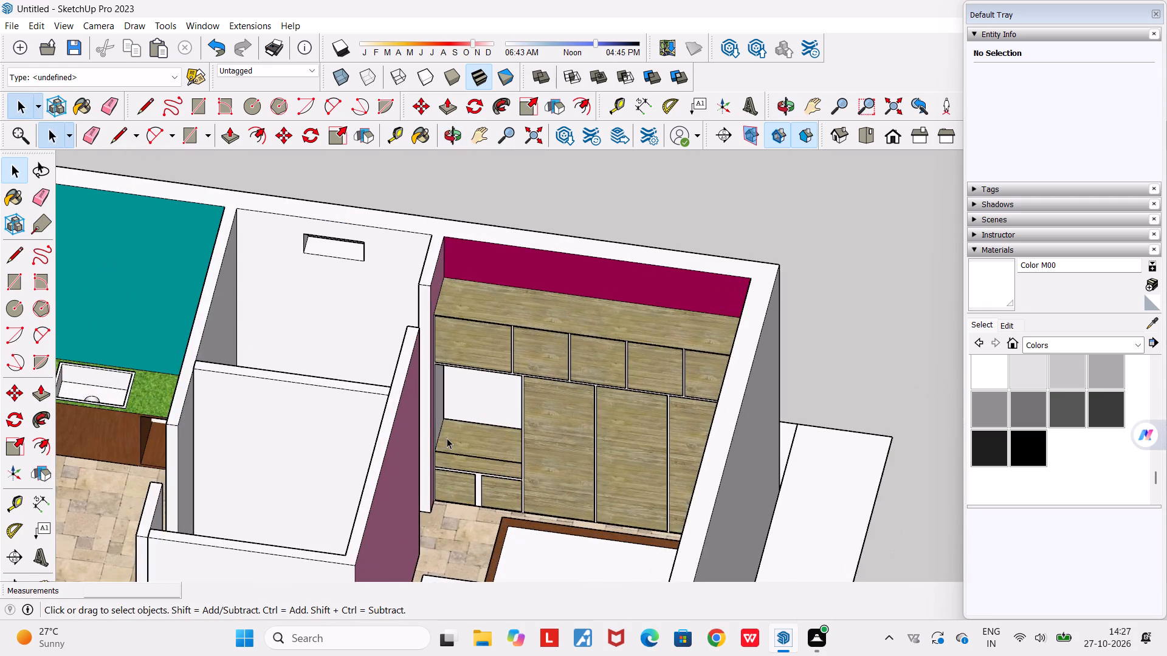
pyautogui.scroll(-5, 447, 438)
pyautogui.moveTo(391, 457); pyautogui.dragTo(436, 583, button='middle')
pyautogui.scroll(-5, 438, 581)
pyautogui.scroll(5, 384, 501)
pyautogui.scroll(-5, 384, 501)
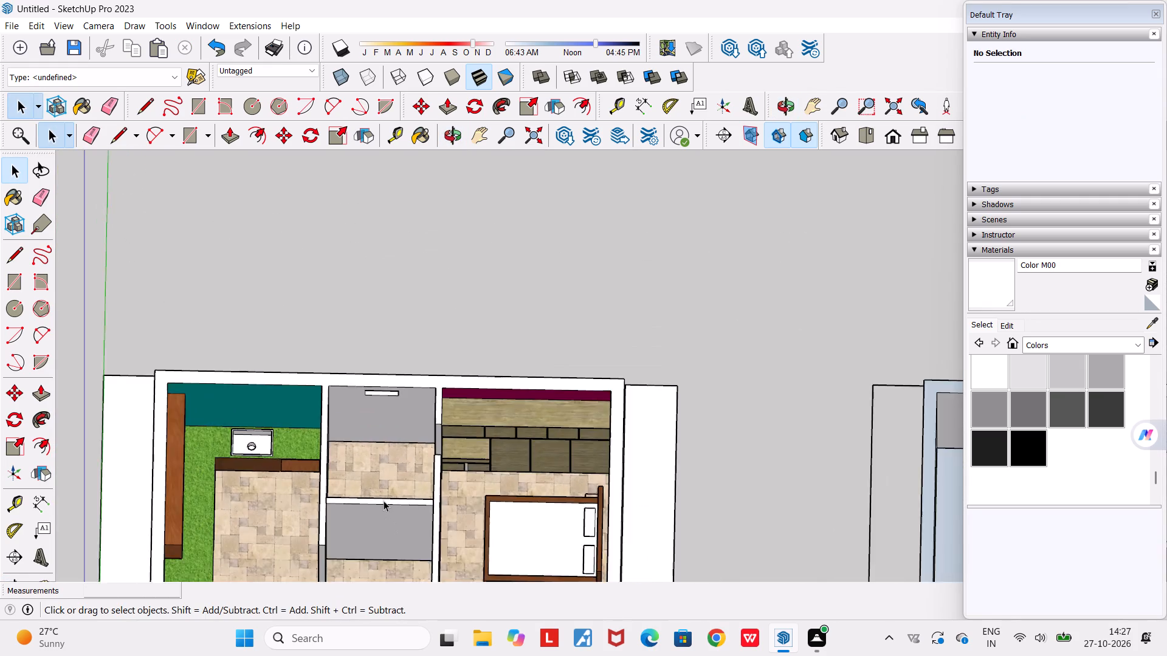
# Examine the furnished floor and the neighbouring floor models together from several angles.
pyautogui.scroll(-5, 384, 501)
pyautogui.moveTo(368, 491); pyautogui.dragTo(243, 309, button='middle')
pyautogui.scroll(-4, 243, 309)
pyautogui.scroll(6, 277, 375)
pyautogui.moveTo(268, 426); pyautogui.dragTo(397, 505, button='middle')
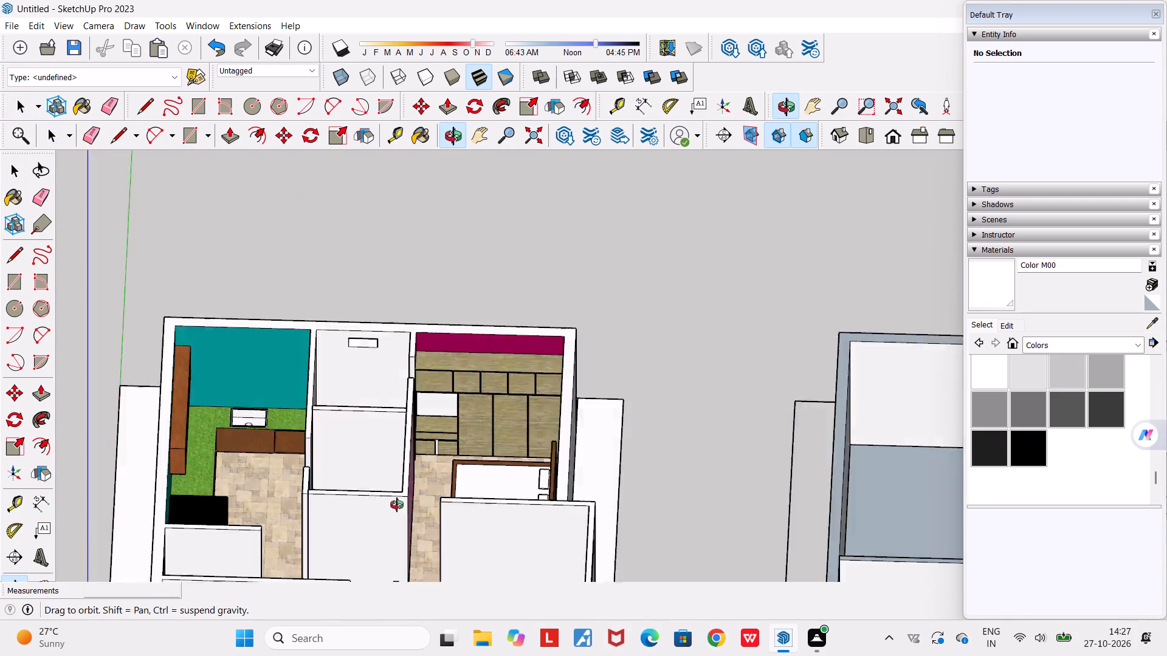
pyautogui.moveTo(397, 505); pyautogui.dragTo(576, 545, button='middle')
pyautogui.scroll(-19, 576, 545)
pyautogui.moveTo(538, 576); pyautogui.dragTo(591, 607, button='middle')
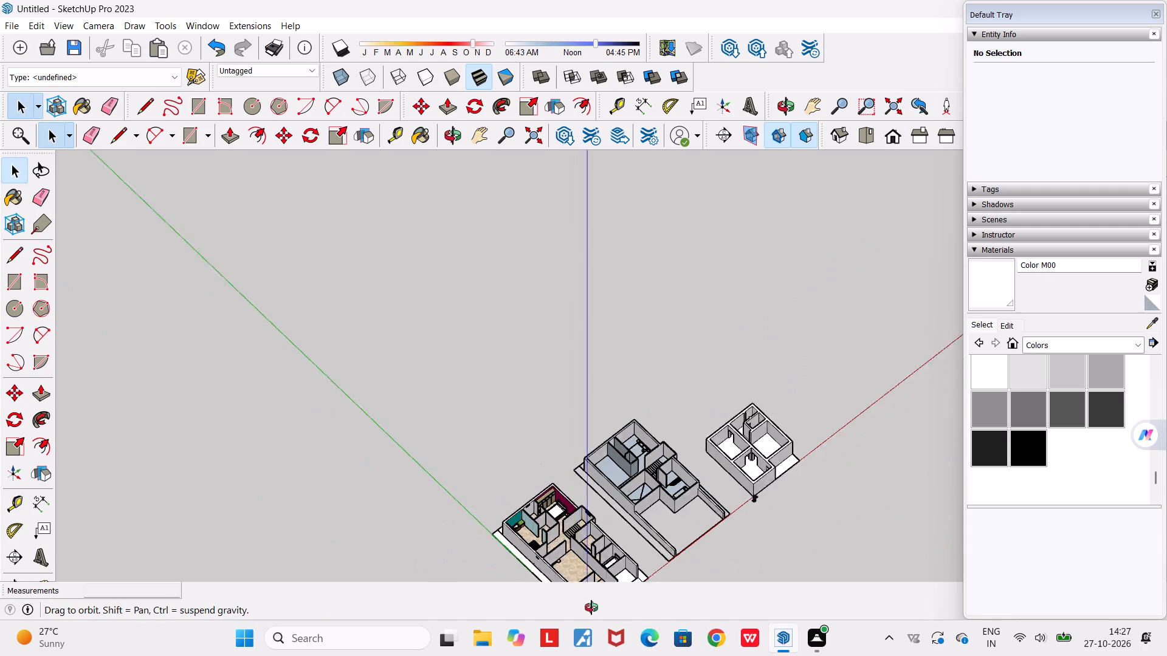
pyautogui.moveTo(591, 607); pyautogui.dragTo(778, 629, button='middle')
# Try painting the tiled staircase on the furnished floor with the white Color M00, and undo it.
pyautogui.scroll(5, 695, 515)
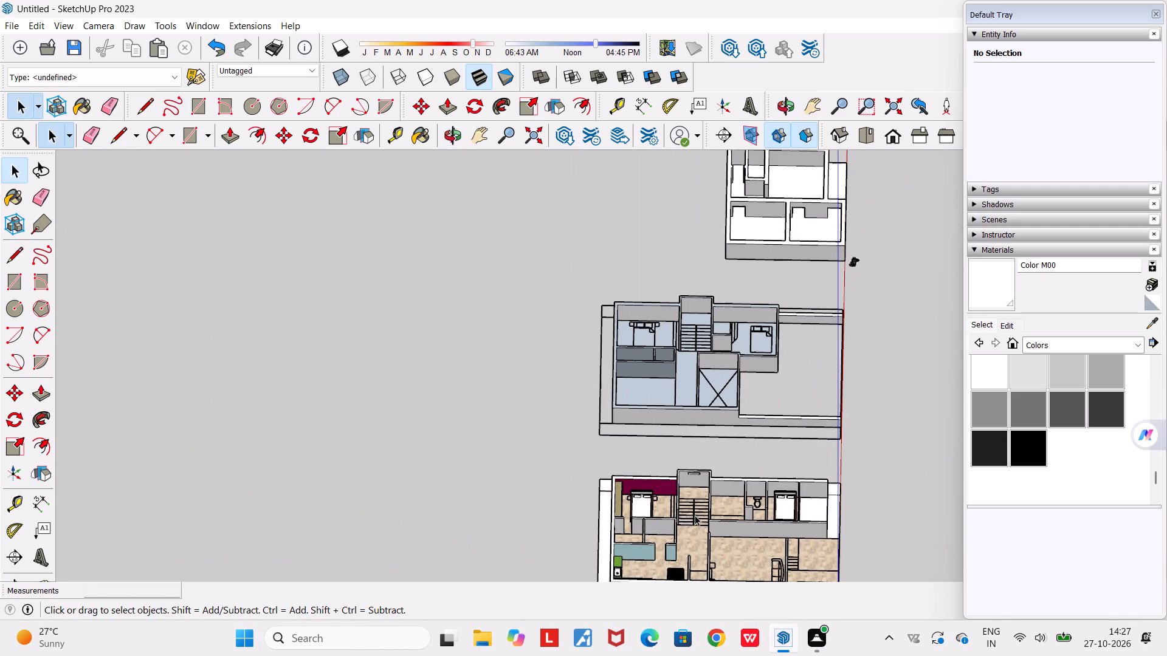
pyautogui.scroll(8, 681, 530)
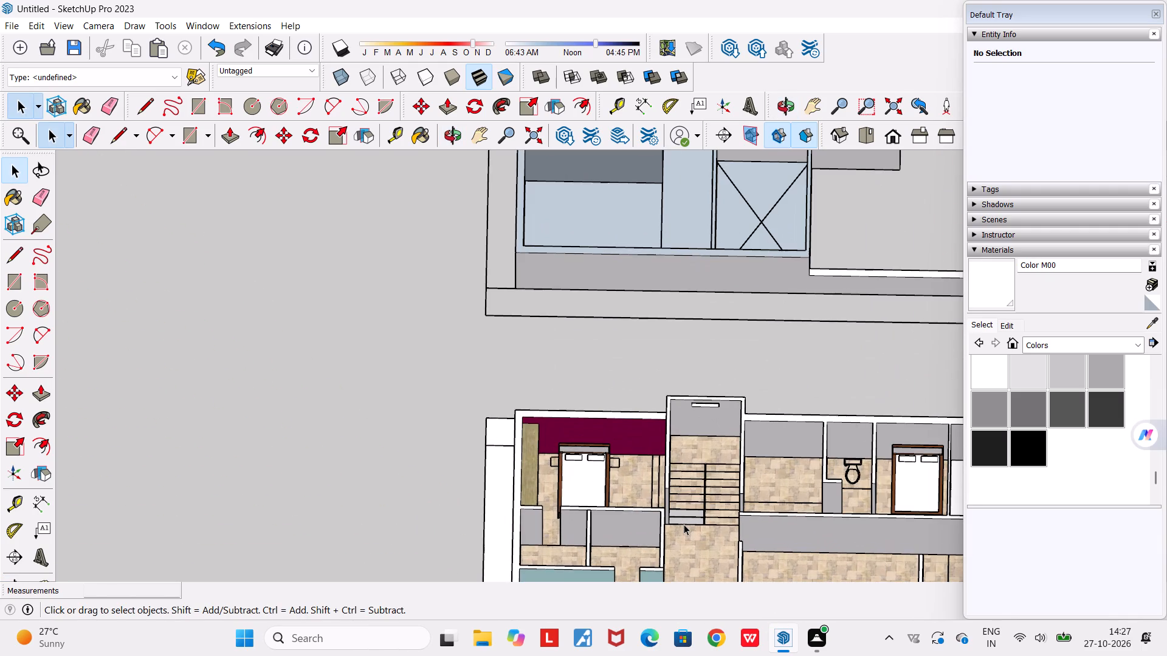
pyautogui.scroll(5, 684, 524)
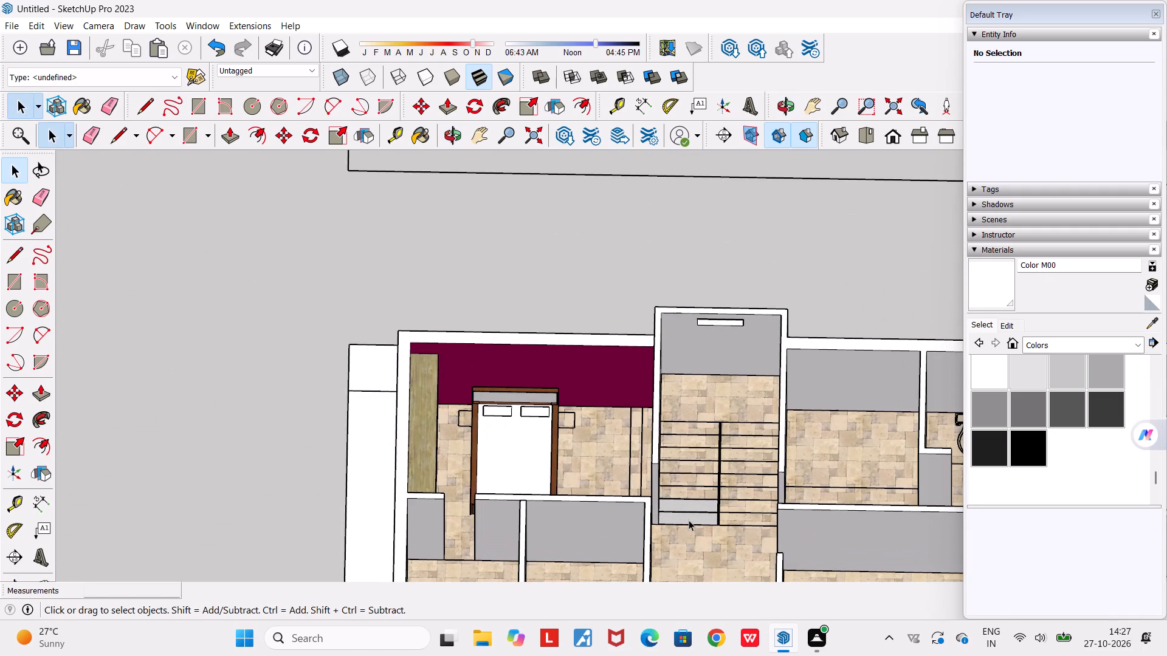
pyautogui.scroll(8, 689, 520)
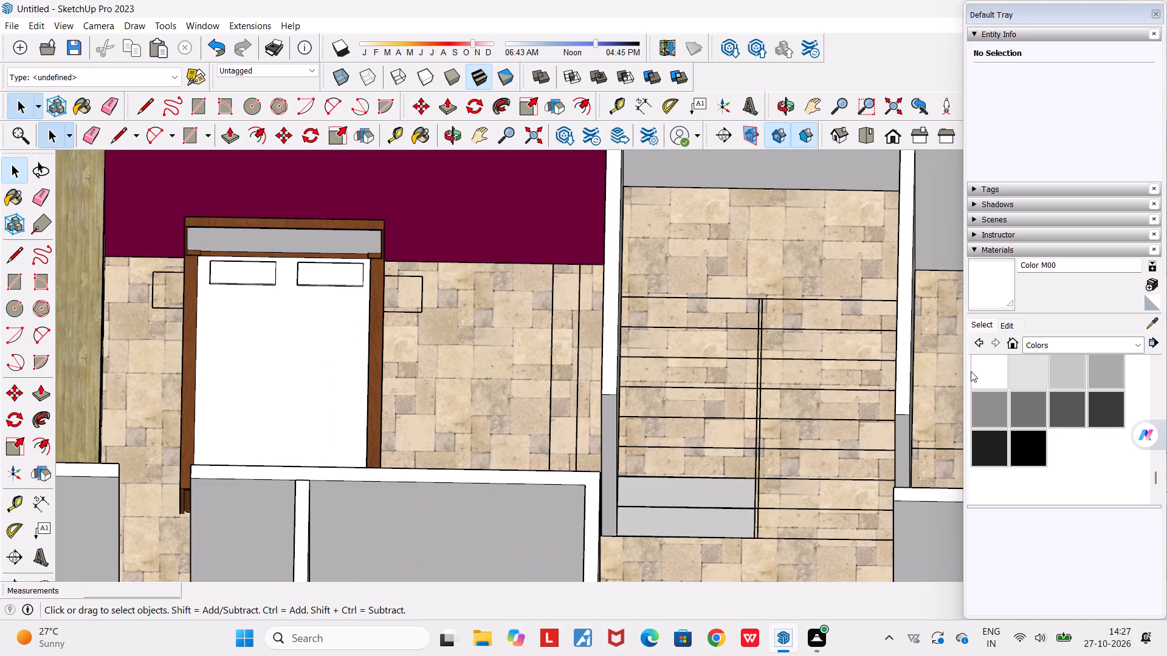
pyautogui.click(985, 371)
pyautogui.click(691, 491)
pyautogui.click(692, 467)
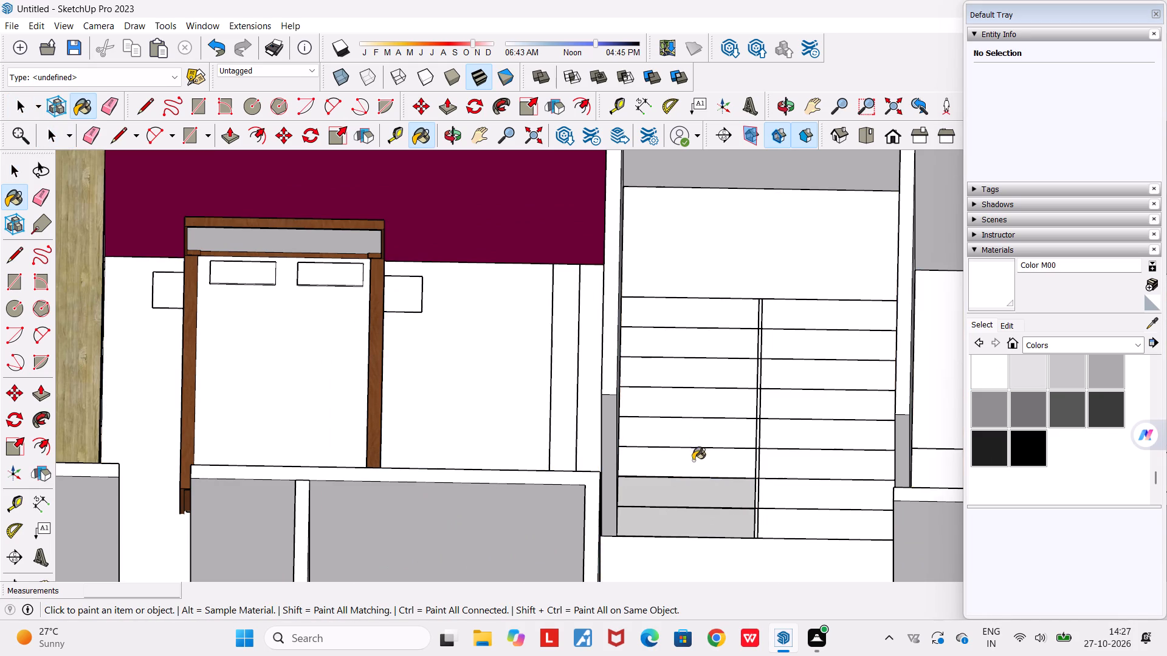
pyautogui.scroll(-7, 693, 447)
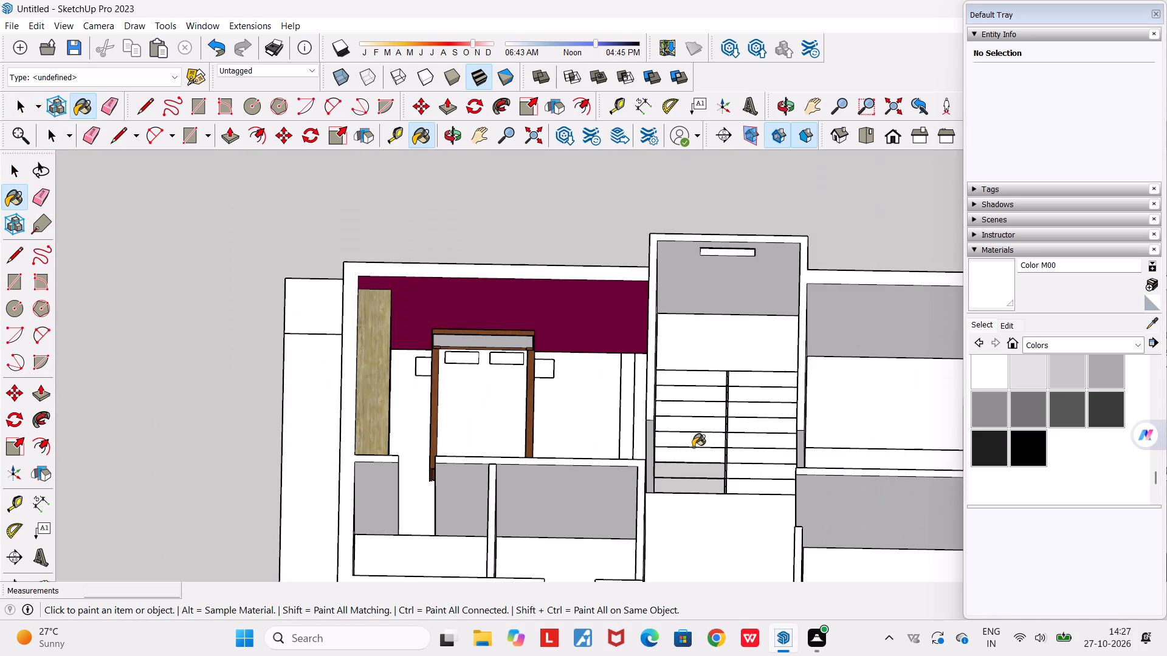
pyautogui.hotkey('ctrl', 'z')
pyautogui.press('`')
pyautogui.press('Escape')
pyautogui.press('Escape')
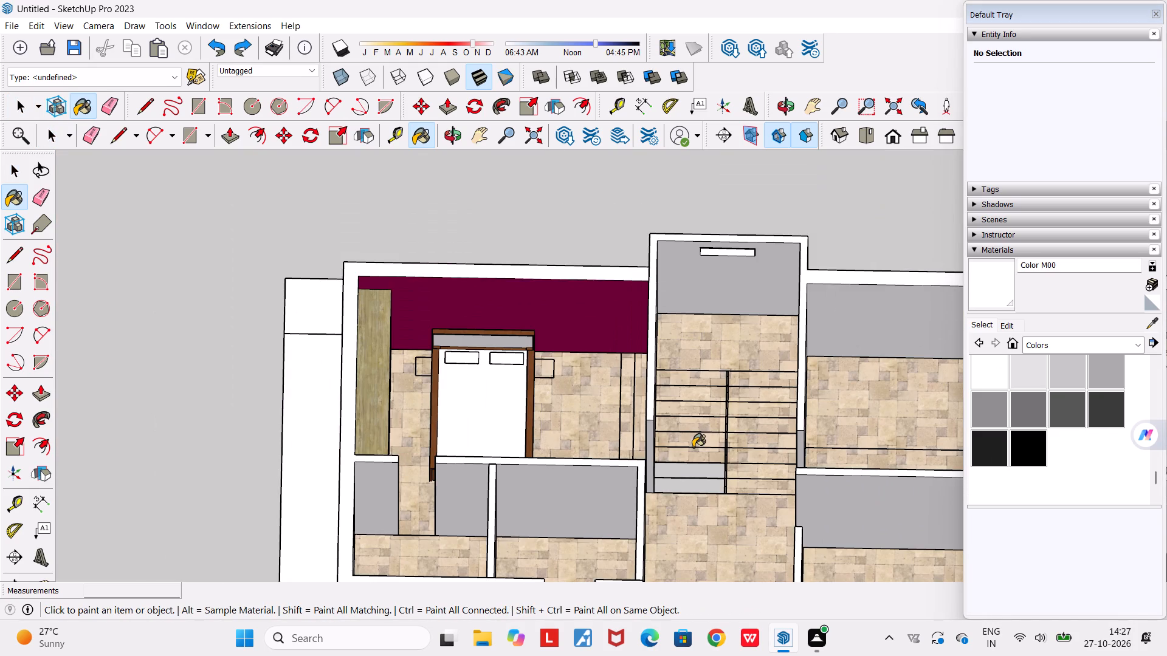
# Review the furnished floor's rooms, staircase and parking area from several angles, along with the other two floor models.
pyautogui.scroll(-3, 693, 447)
pyautogui.moveTo(692, 517); pyautogui.dragTo(622, 502, button='middle')
pyautogui.scroll(-5, 622, 502)
pyautogui.moveTo(625, 502); pyautogui.dragTo(650, 367, button='middle')
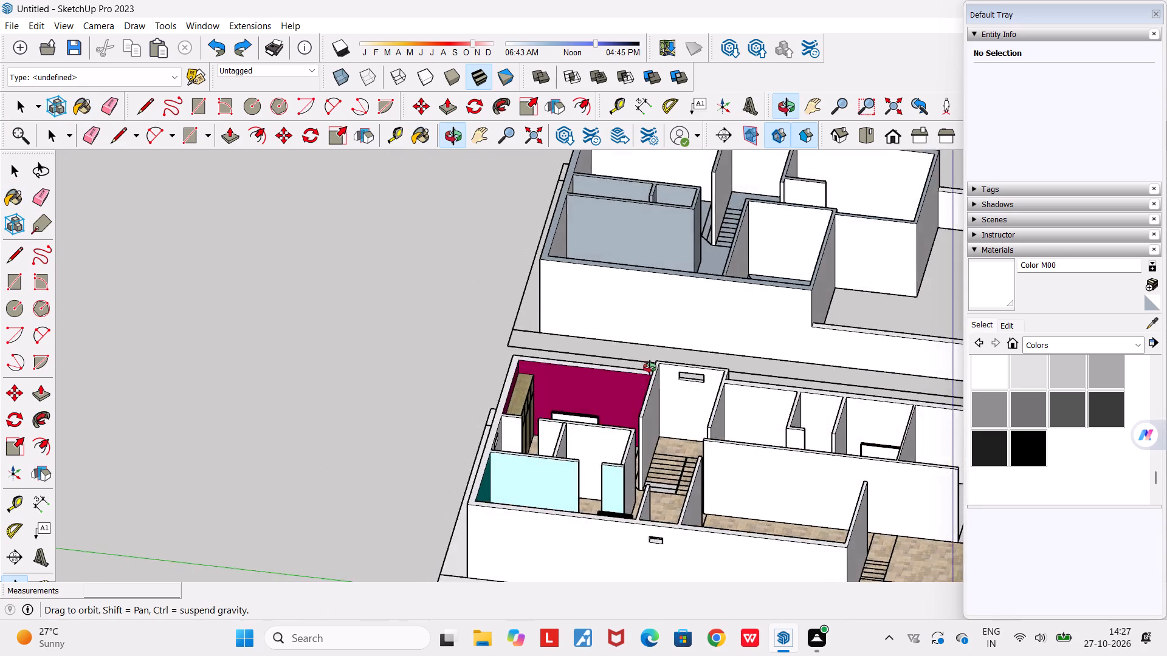
pyautogui.moveTo(650, 367); pyautogui.dragTo(650, 367, button='middle')
pyautogui.scroll(-9, 650, 367)
pyautogui.press('space')
pyautogui.scroll(-5, 652, 411)
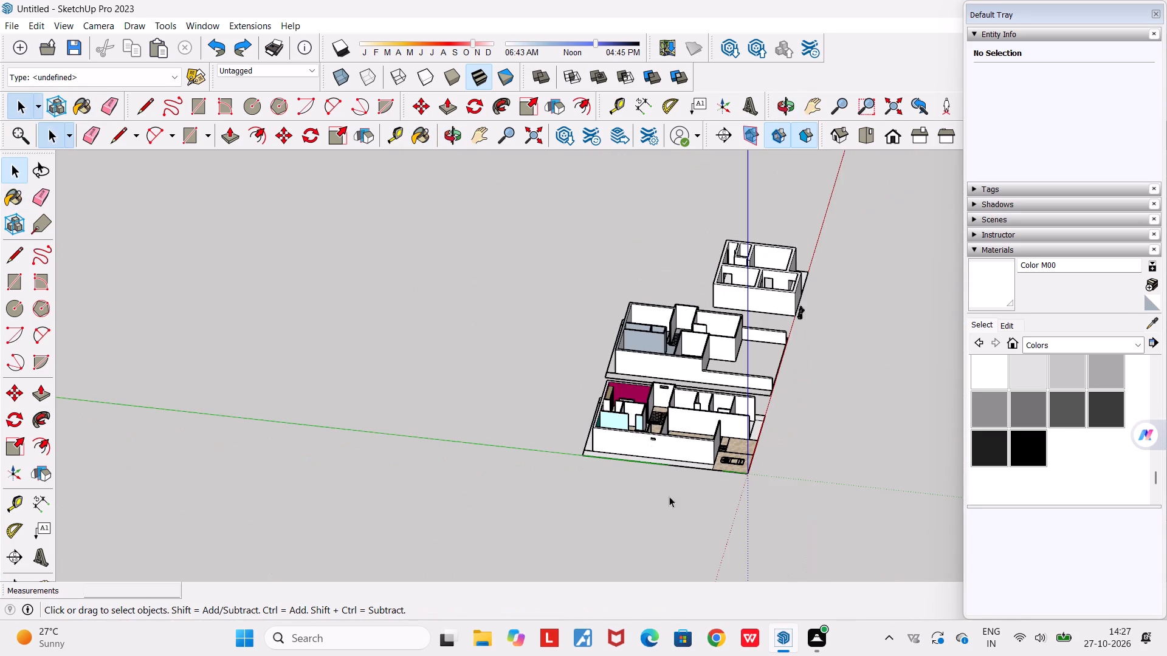
pyautogui.scroll(6, 756, 502)
pyautogui.moveTo(732, 478); pyautogui.dragTo(720, 573, button='middle')
pyautogui.scroll(3, 686, 475)
pyautogui.moveTo(686, 475); pyautogui.dragTo(657, 508, button='middle')
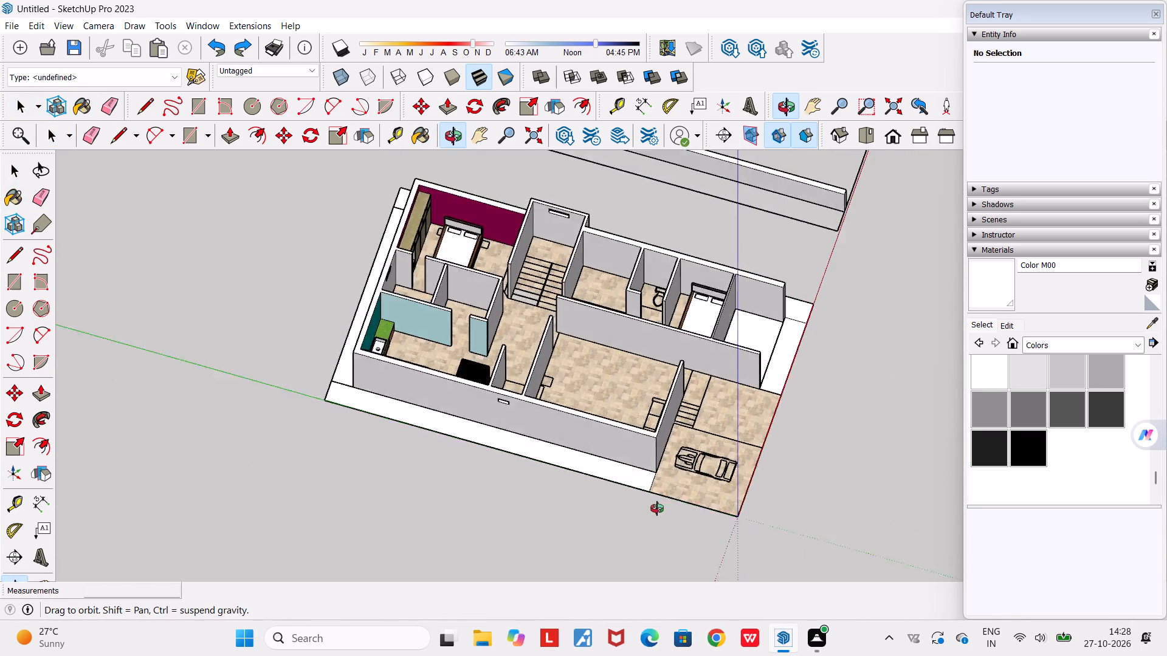
pyautogui.moveTo(657, 508); pyautogui.dragTo(340, 504, button='middle')
pyautogui.moveTo(526, 404); pyautogui.dragTo(370, 384, button='middle')
pyautogui.scroll(-5, 370, 384)
pyautogui.moveTo(652, 422); pyautogui.dragTo(608, 411, button='middle')
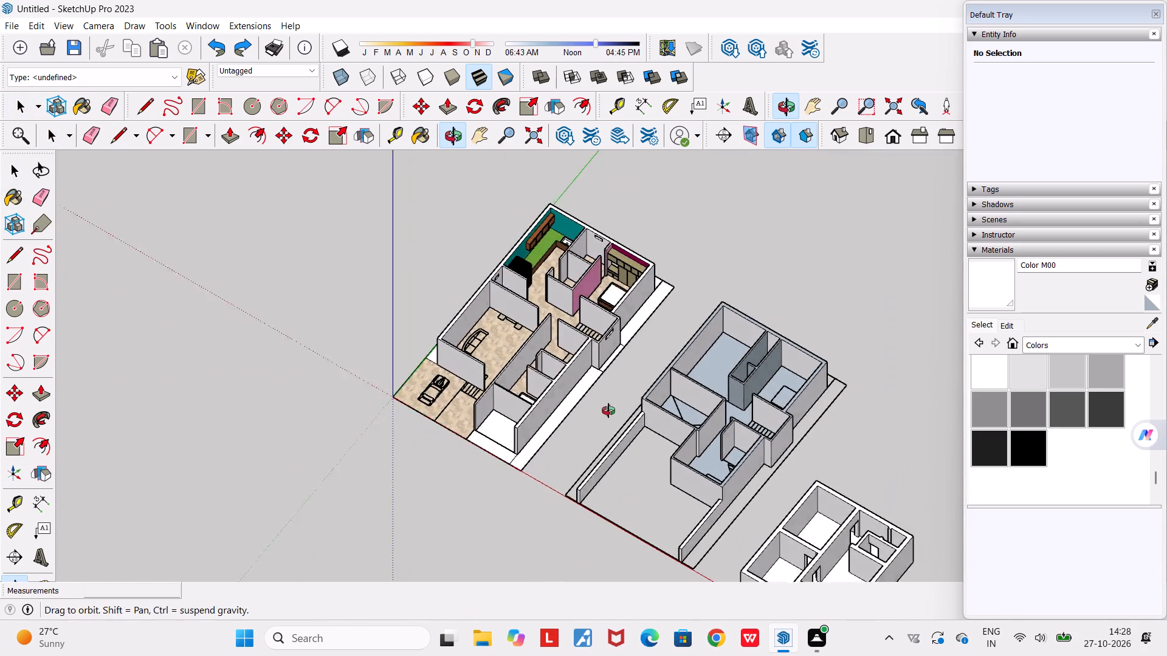
pyautogui.moveTo(608, 411); pyautogui.dragTo(596, 409, button='middle')
pyautogui.scroll(-11, 596, 409)
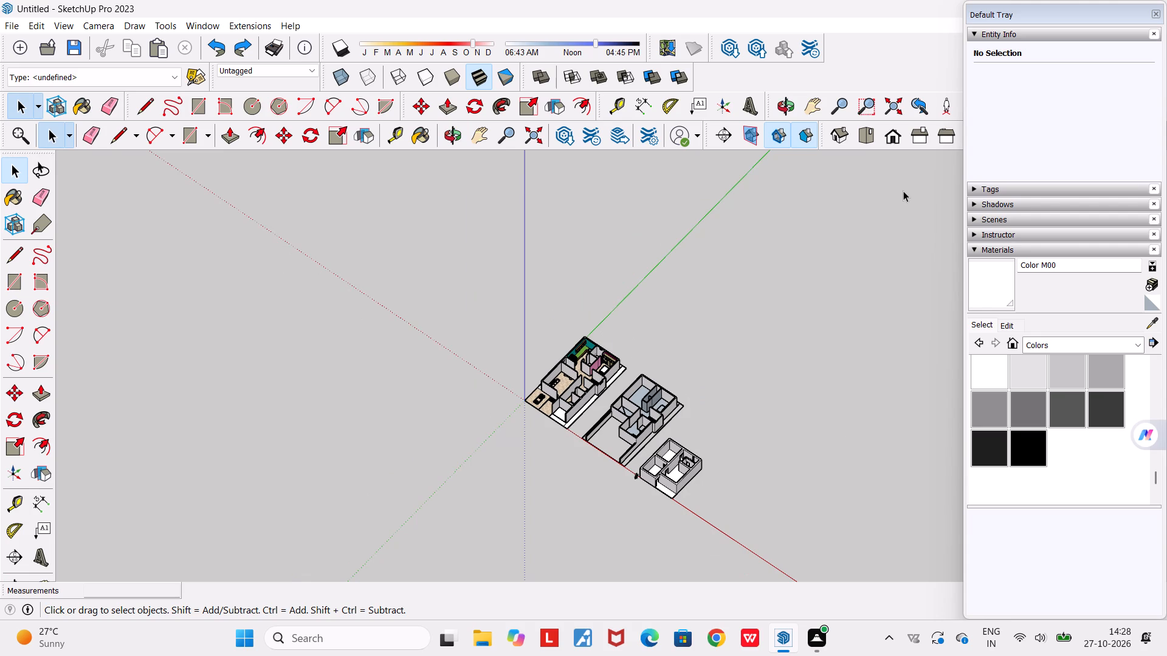
# In the top view, draw a rectangle about 4.5 m by 1.5 m on the empty ground beside the smallest floor model.
pyautogui.click(858, 138)
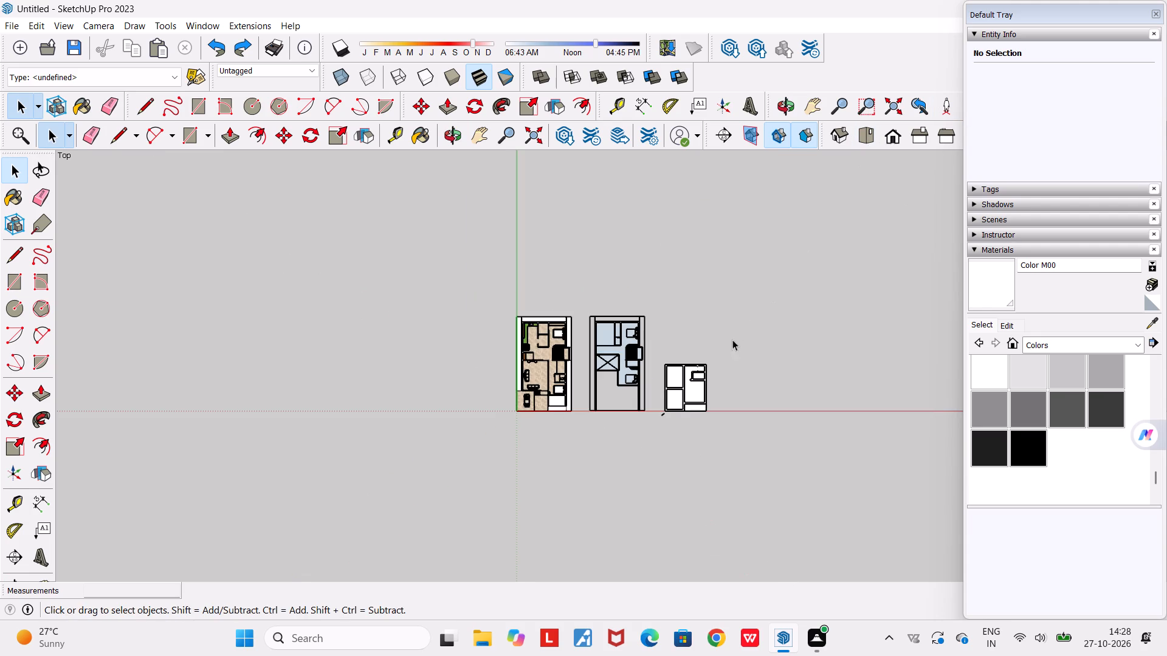
pyautogui.scroll(12, 749, 375)
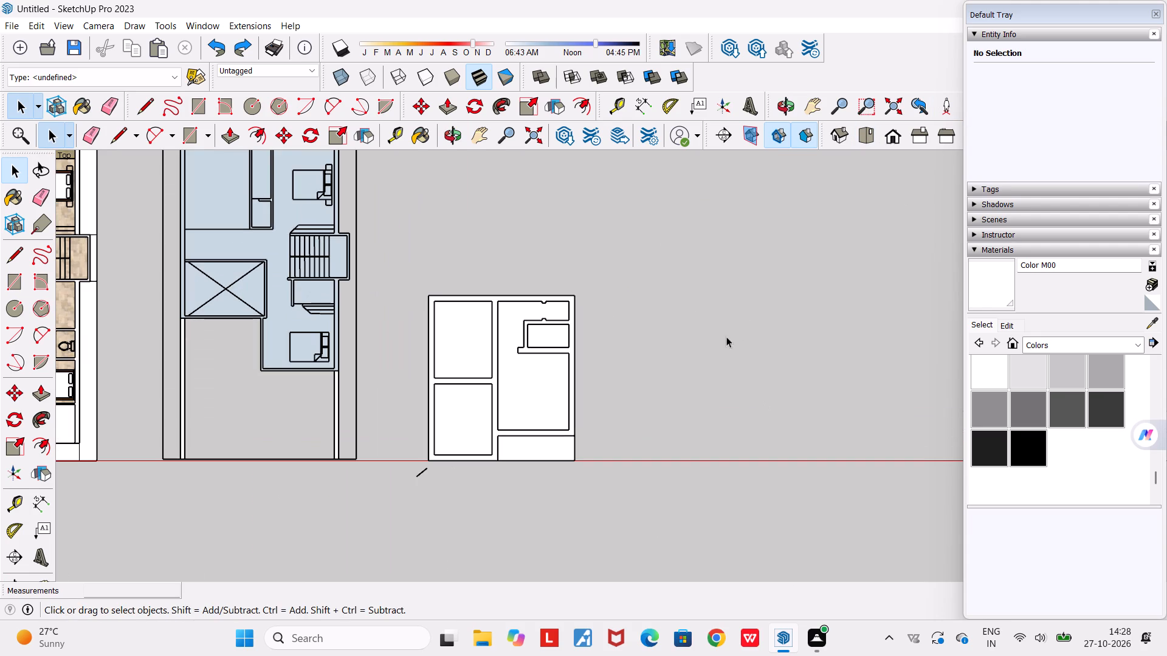
pyautogui.click(198, 98)
pyautogui.click(641, 370)
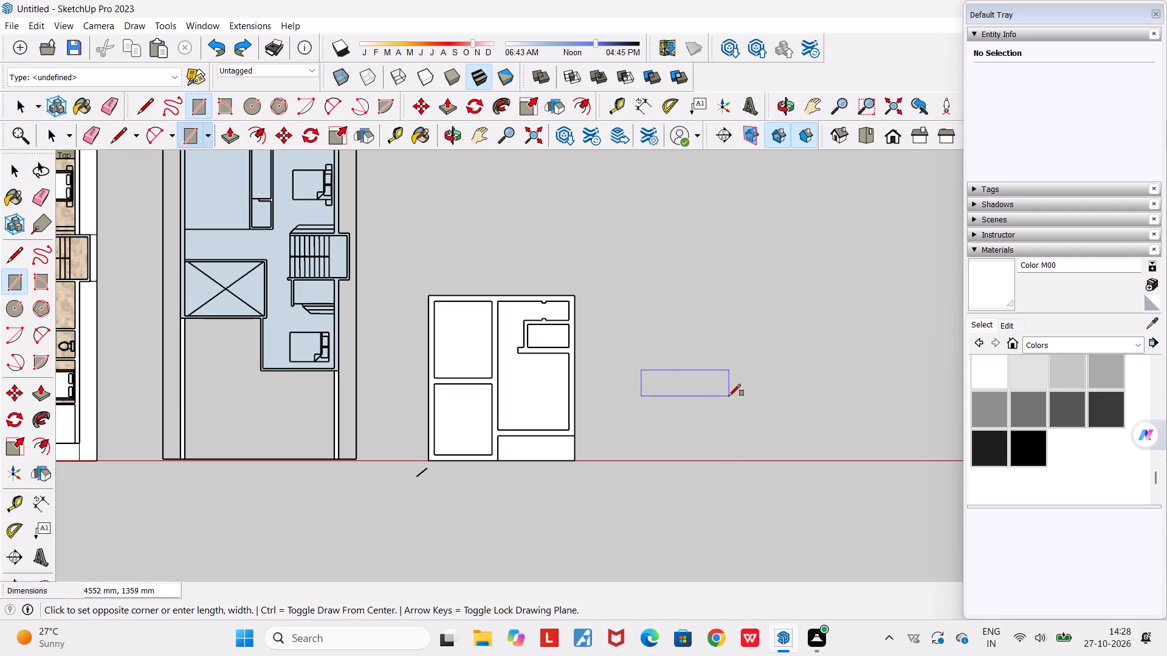
pyautogui.click(727, 400)
pyautogui.scroll(4, 707, 403)
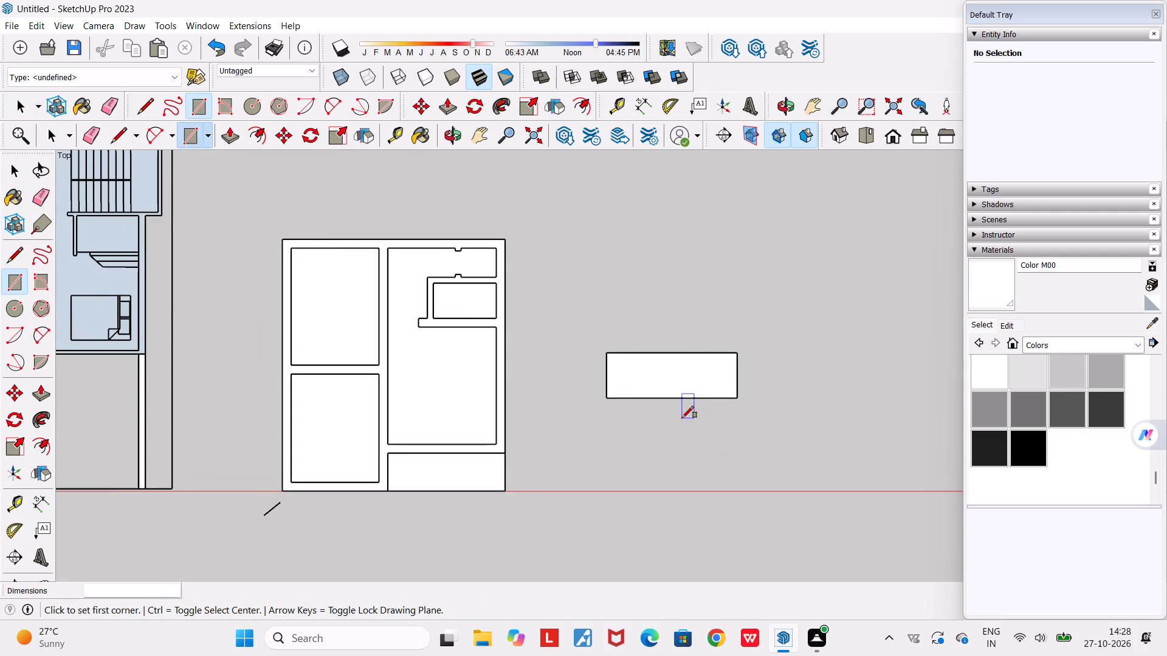
pyautogui.moveTo(682, 418); pyautogui.dragTo(670, 234, button='middle')
pyautogui.scroll(-6, 670, 234)
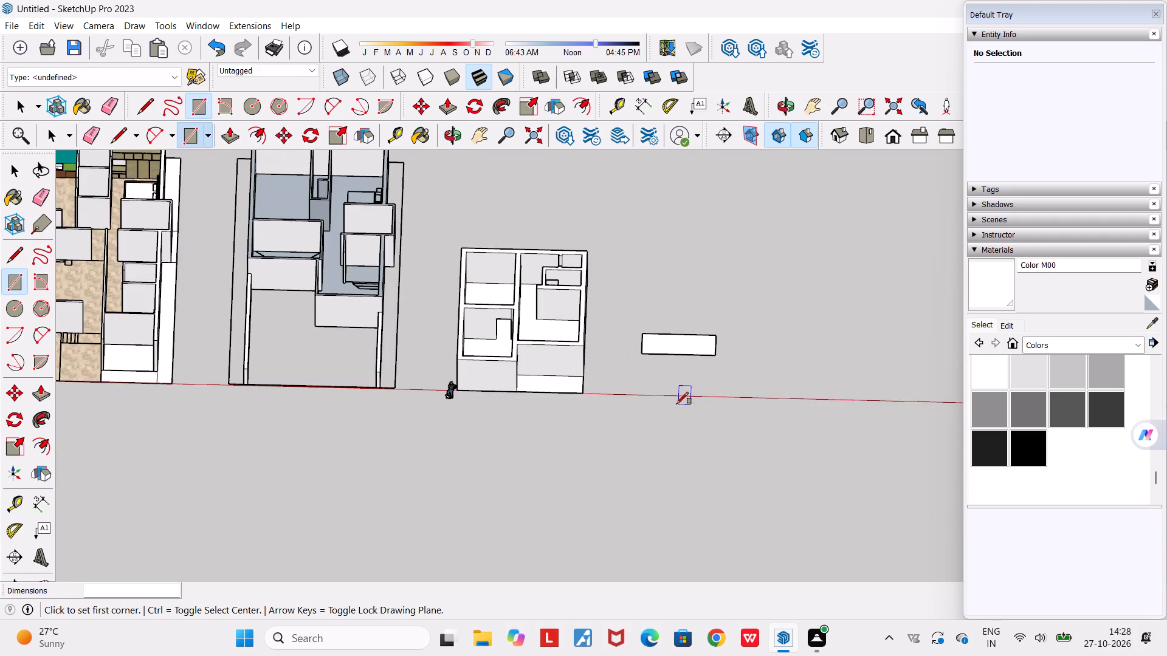
pyautogui.moveTo(664, 397); pyautogui.dragTo(454, 262, button='middle')
pyautogui.scroll(8, 633, 309)
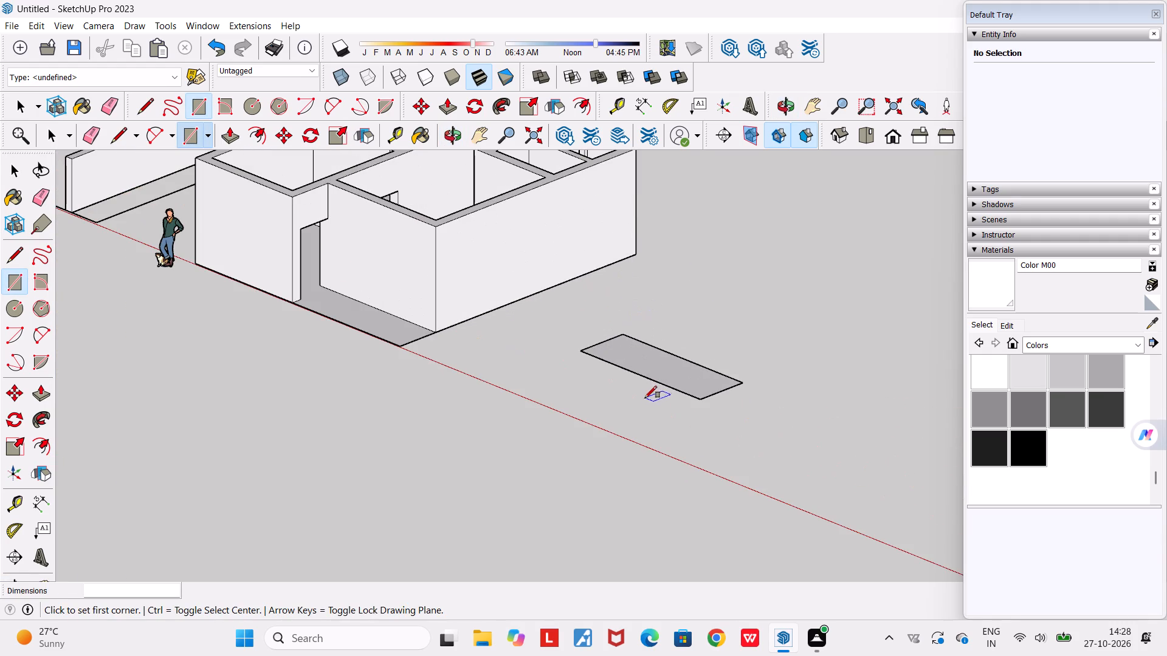
pyautogui.press('space')
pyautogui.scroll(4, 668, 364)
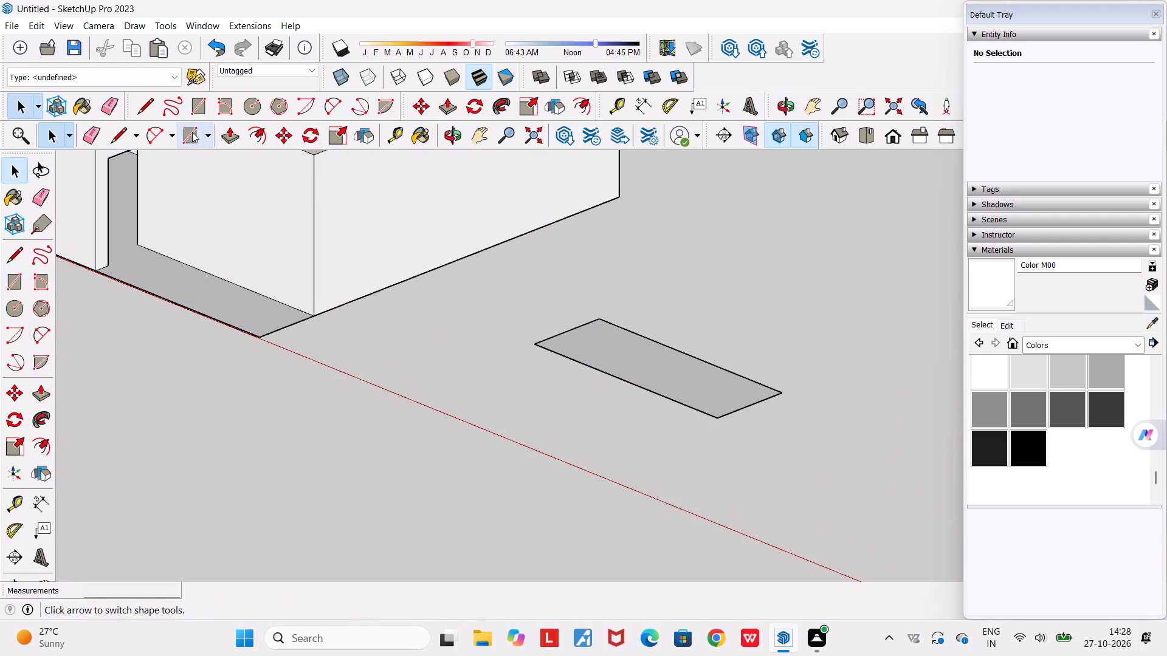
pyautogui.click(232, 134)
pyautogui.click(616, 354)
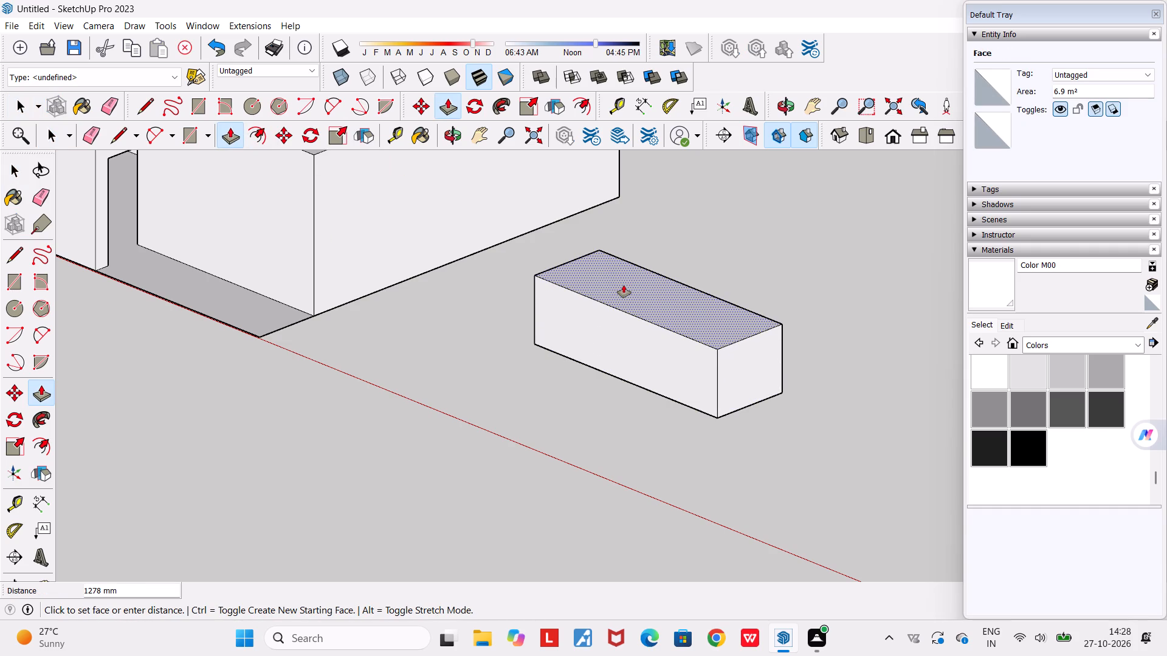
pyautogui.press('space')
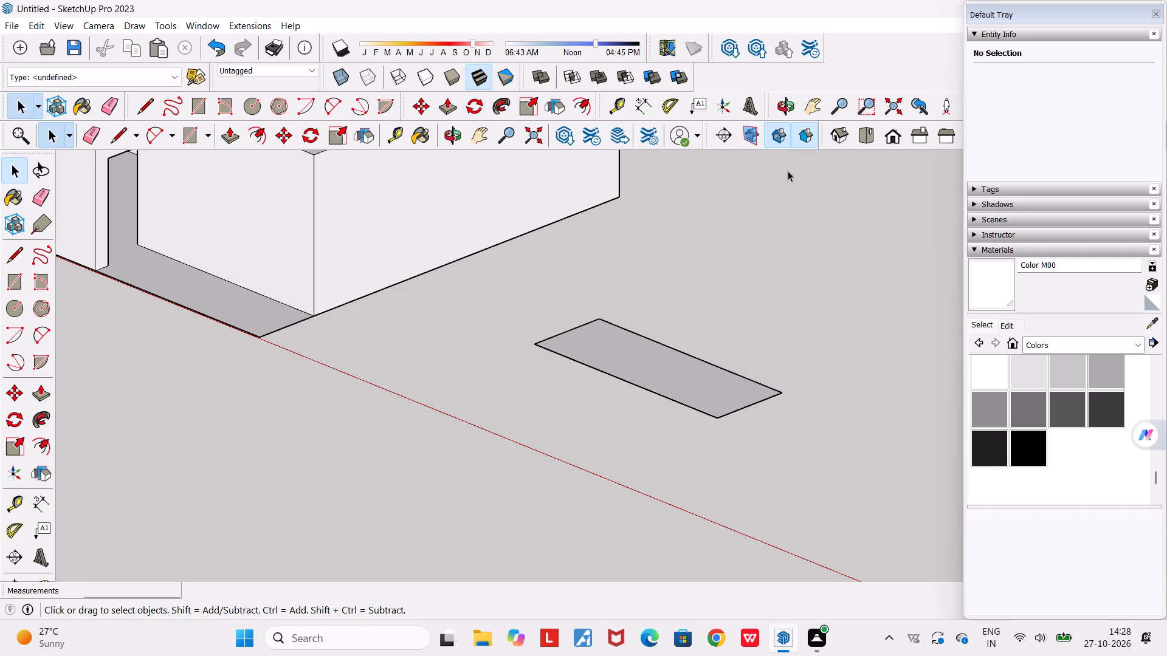
# In the top view, add a strip rectangle about 4462 mm by 267 mm along the outside of the new rectangle's rear long edge.
pyautogui.click(868, 138)
pyautogui.scroll(-5, 814, 344)
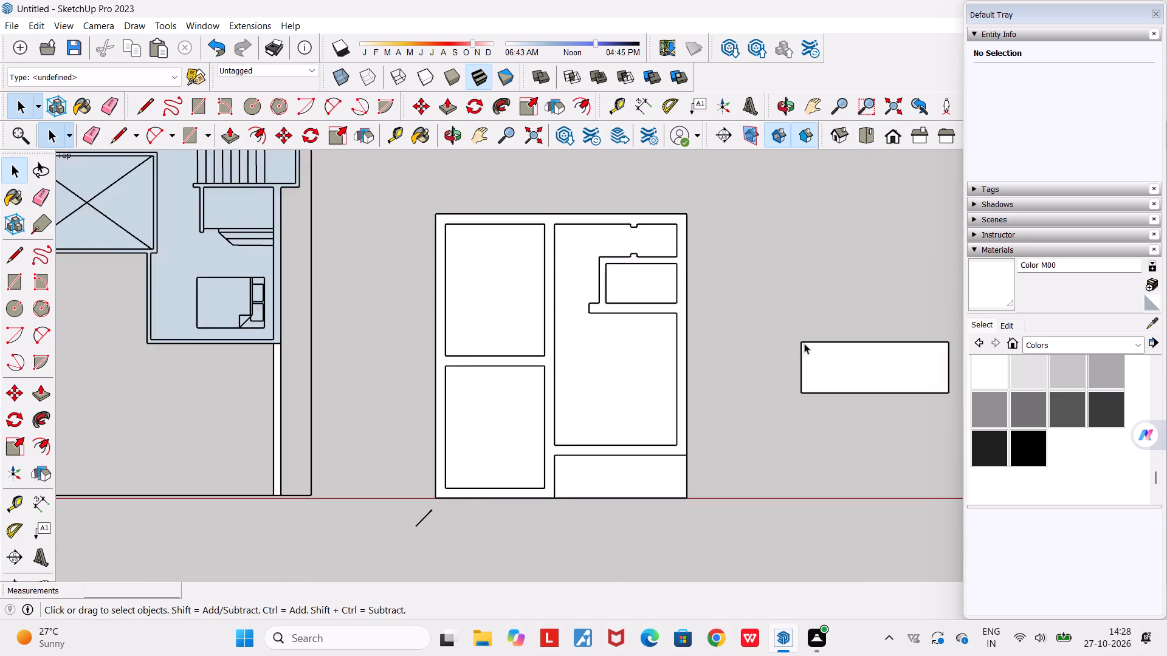
pyautogui.scroll(-6, 804, 343)
pyautogui.scroll(6, 890, 337)
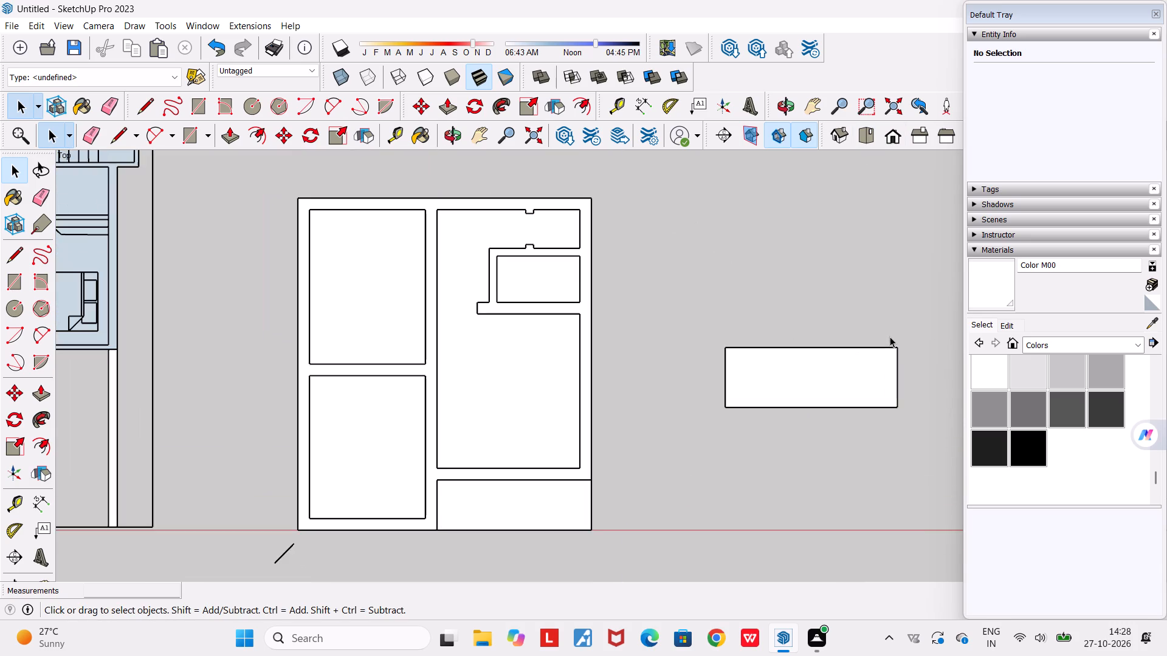
pyautogui.scroll(2, 890, 337)
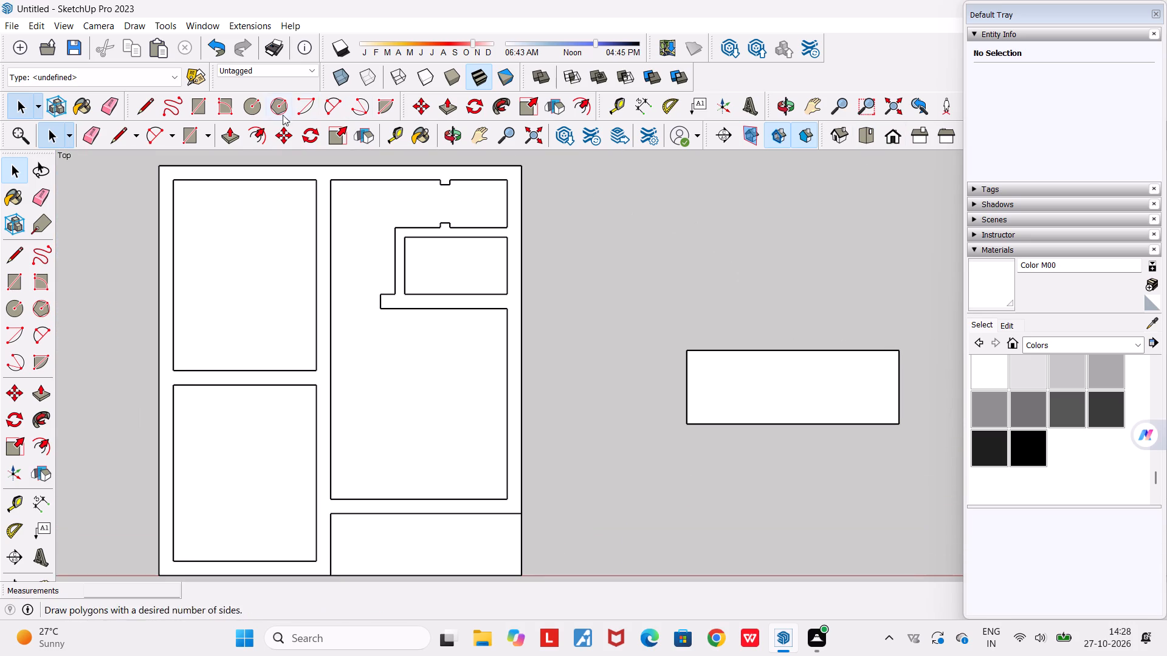
pyautogui.click(201, 105)
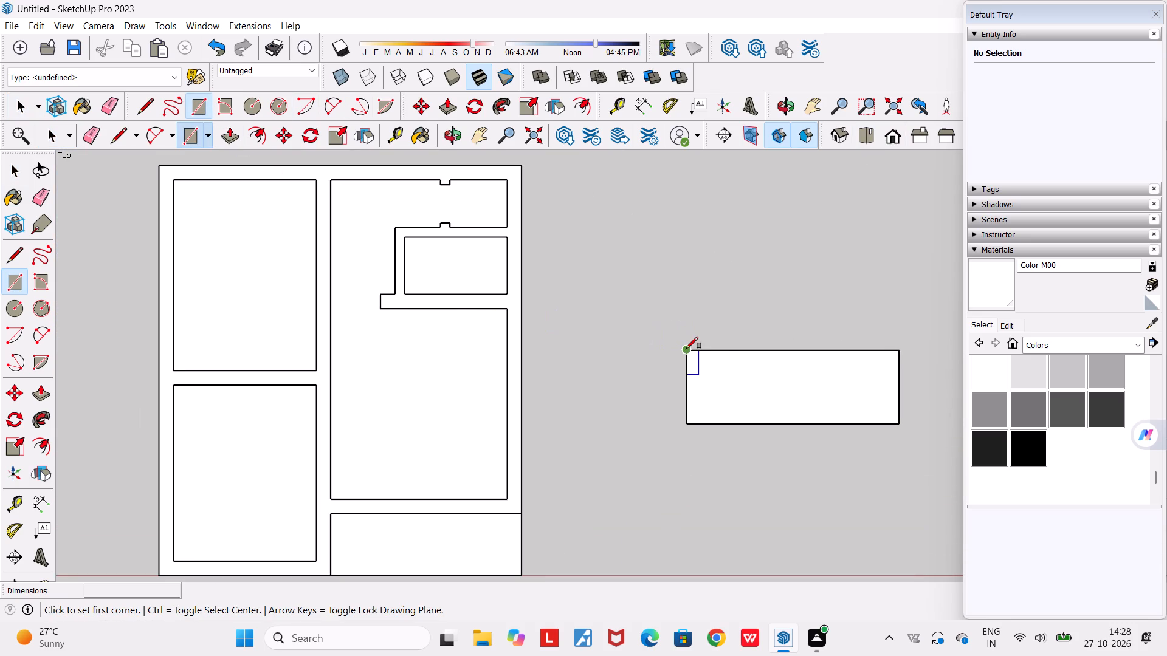
pyautogui.click(689, 349)
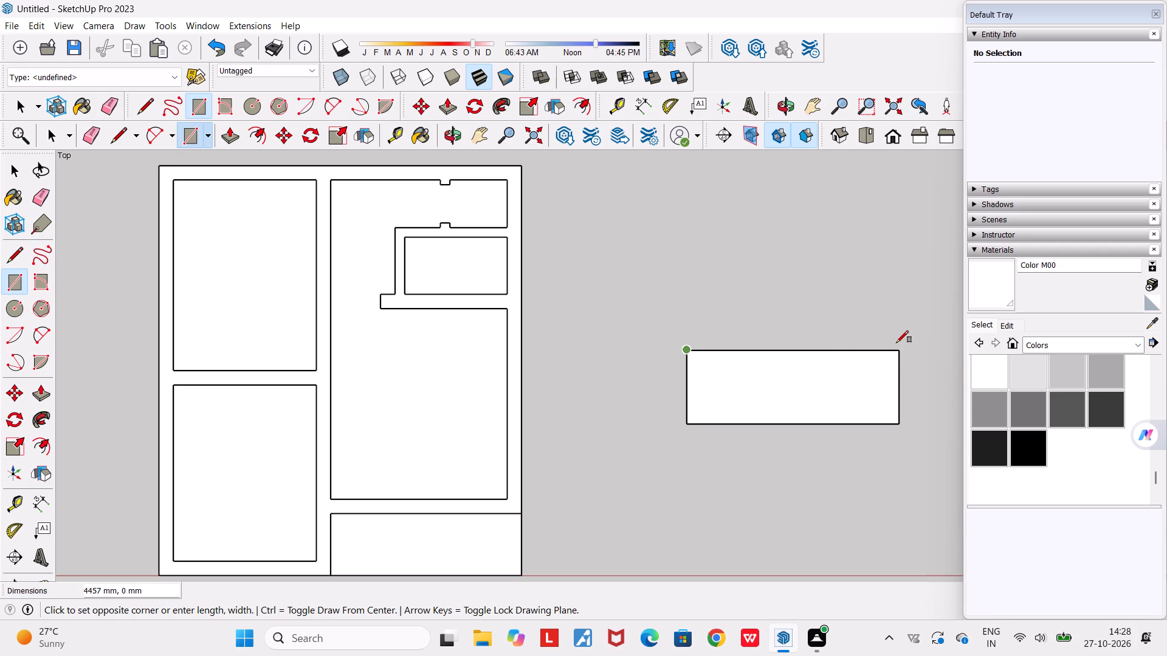
pyautogui.scroll(11, 903, 338)
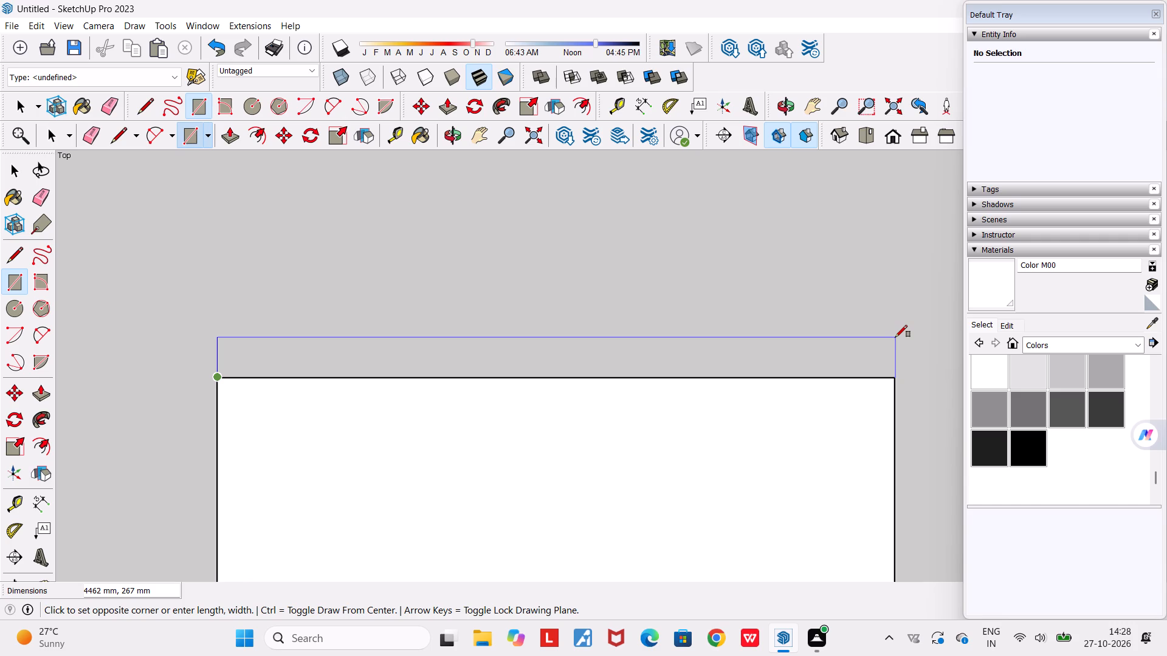
pyautogui.click(895, 337)
pyautogui.scroll(-3, 827, 369)
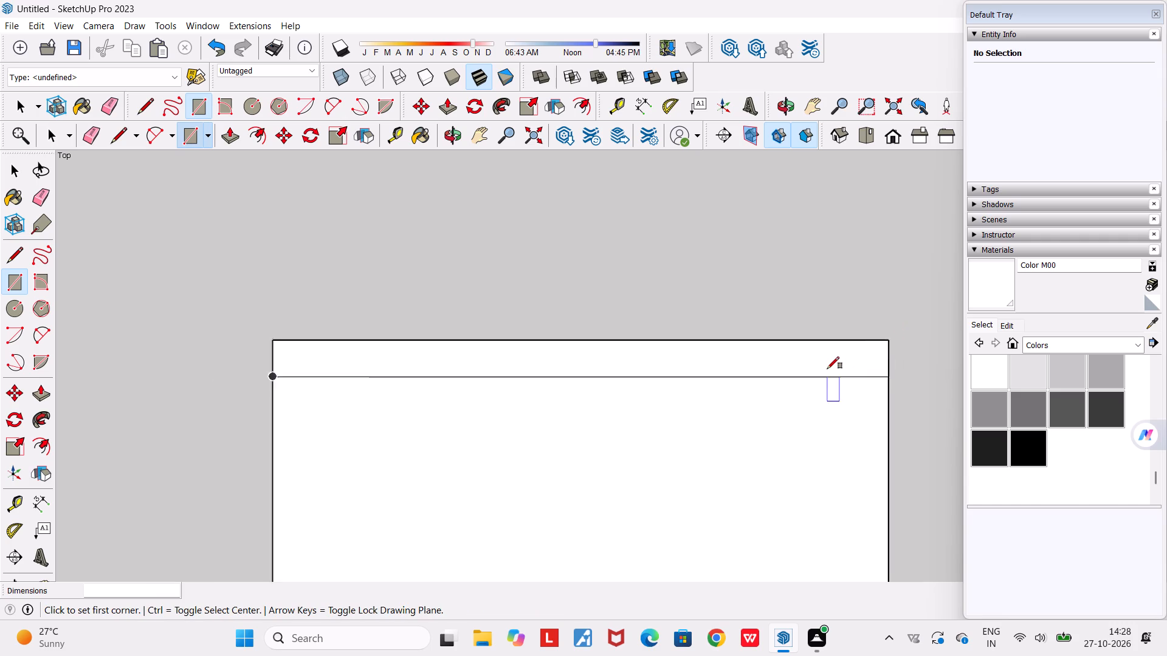
pyautogui.scroll(-4, 827, 369)
pyautogui.press('space')
pyautogui.scroll(-3, 728, 410)
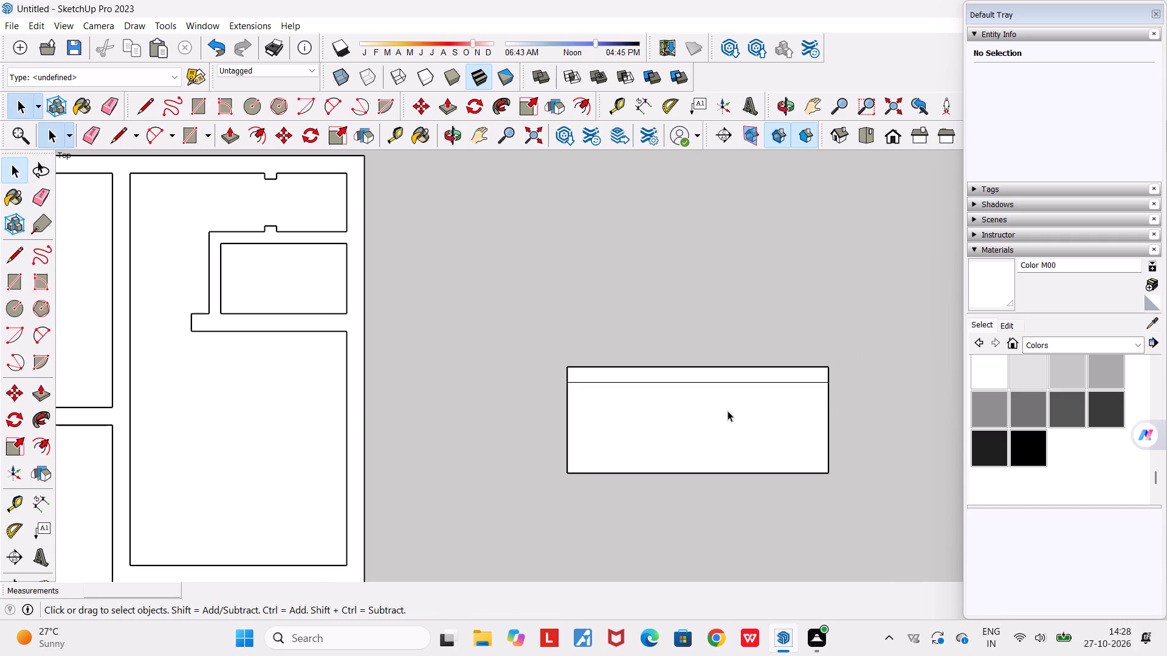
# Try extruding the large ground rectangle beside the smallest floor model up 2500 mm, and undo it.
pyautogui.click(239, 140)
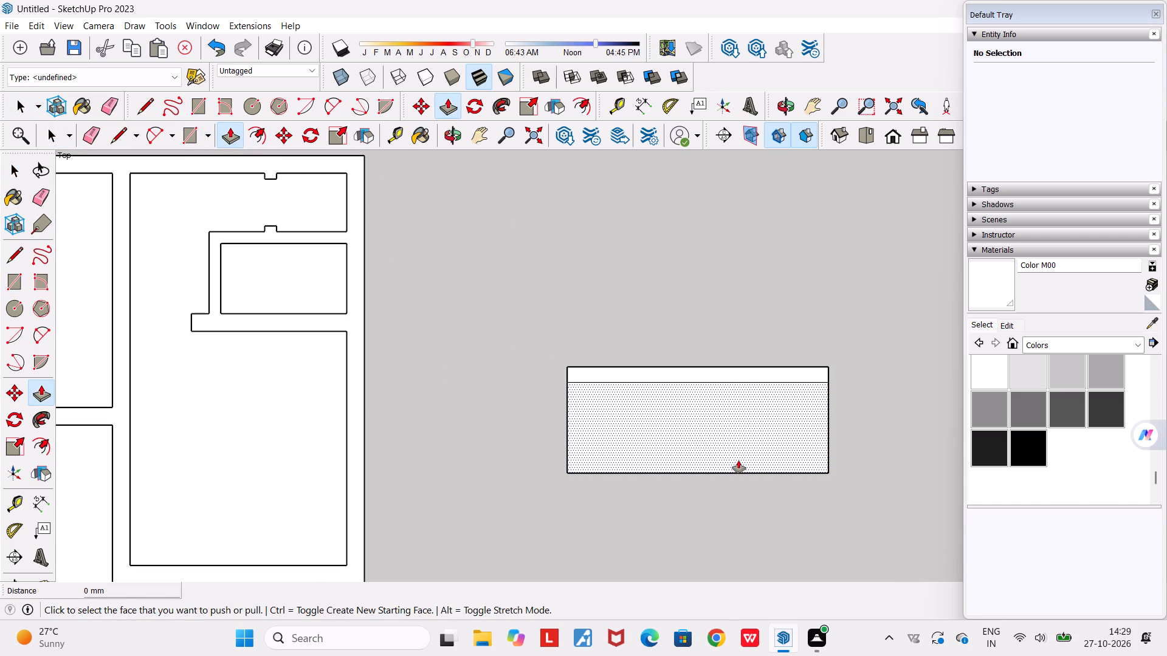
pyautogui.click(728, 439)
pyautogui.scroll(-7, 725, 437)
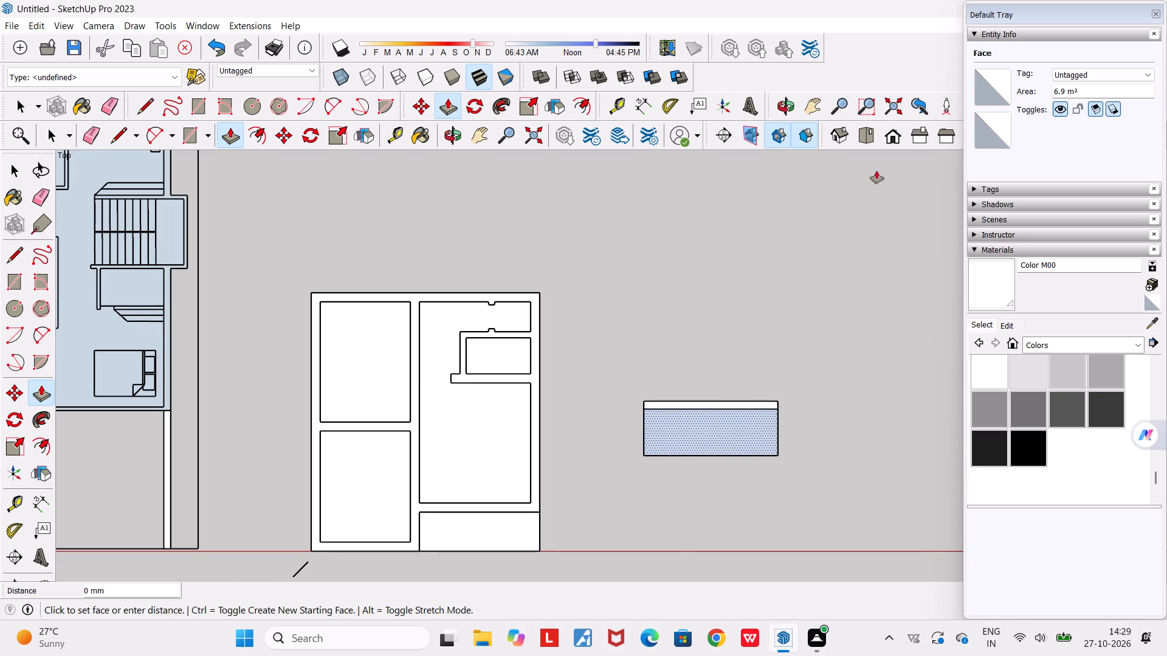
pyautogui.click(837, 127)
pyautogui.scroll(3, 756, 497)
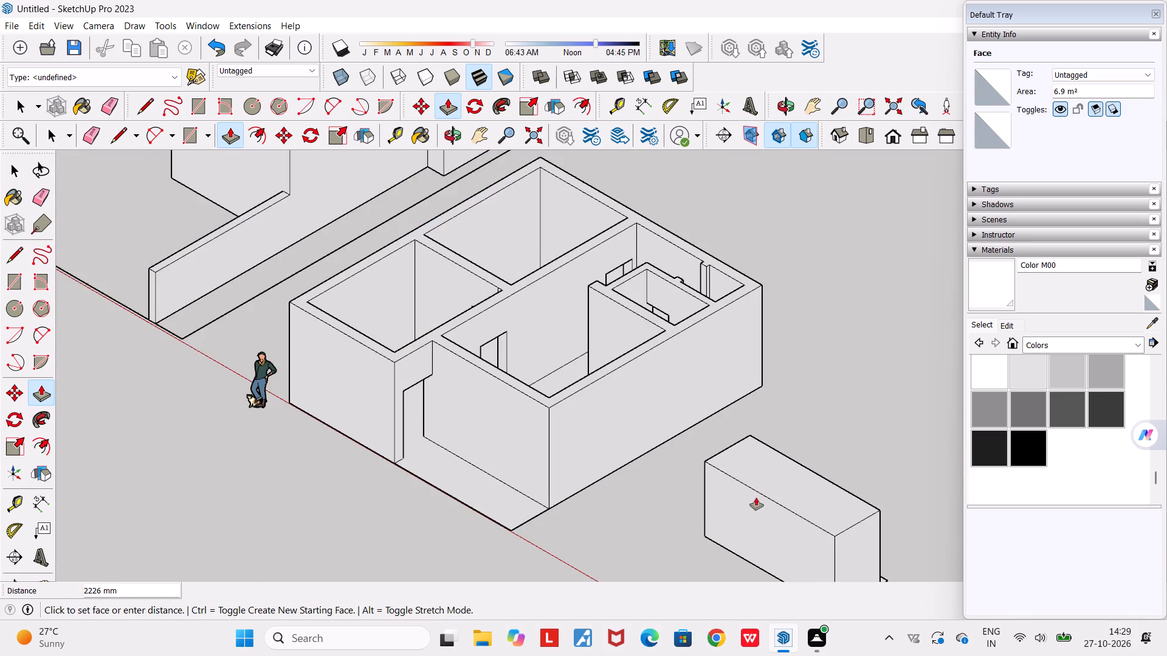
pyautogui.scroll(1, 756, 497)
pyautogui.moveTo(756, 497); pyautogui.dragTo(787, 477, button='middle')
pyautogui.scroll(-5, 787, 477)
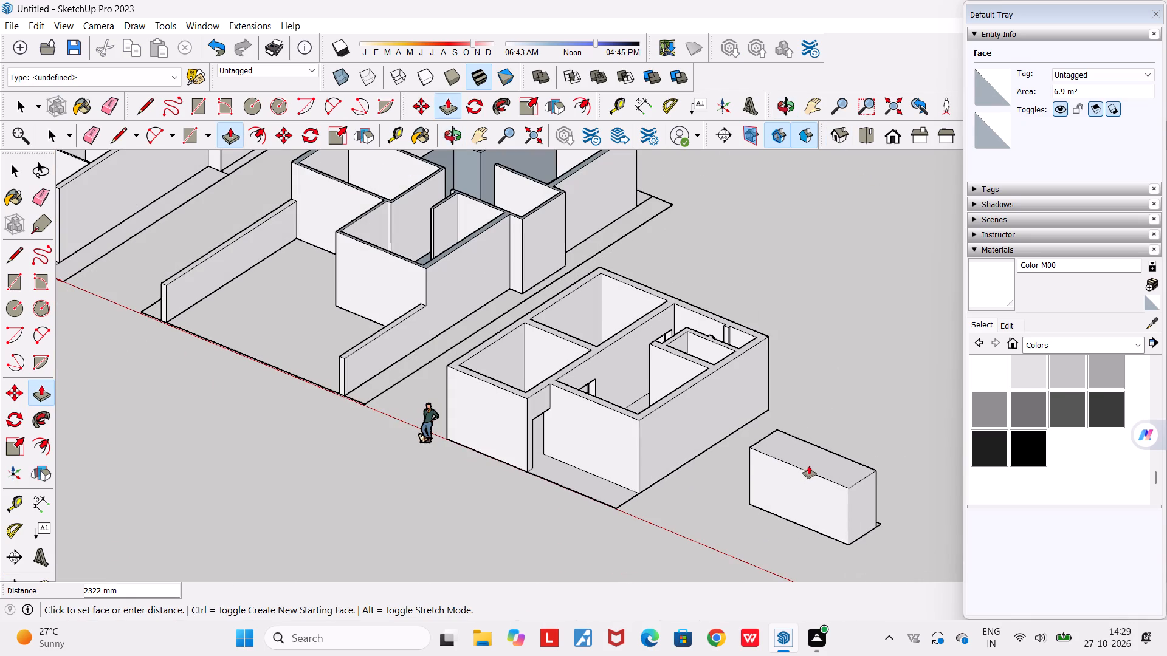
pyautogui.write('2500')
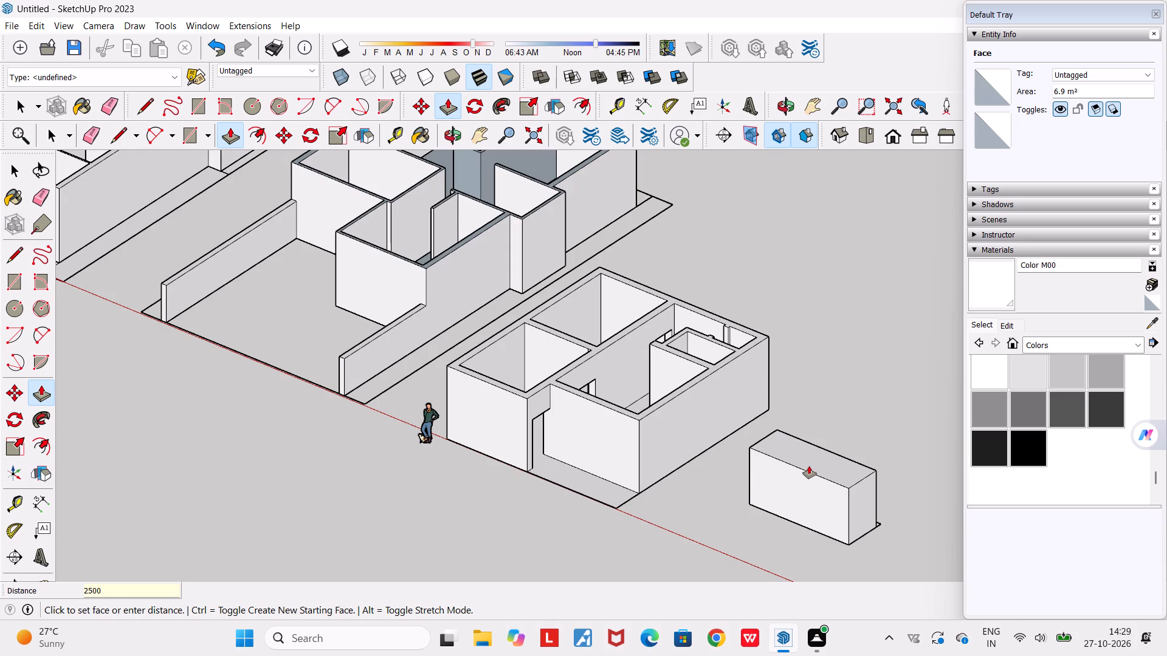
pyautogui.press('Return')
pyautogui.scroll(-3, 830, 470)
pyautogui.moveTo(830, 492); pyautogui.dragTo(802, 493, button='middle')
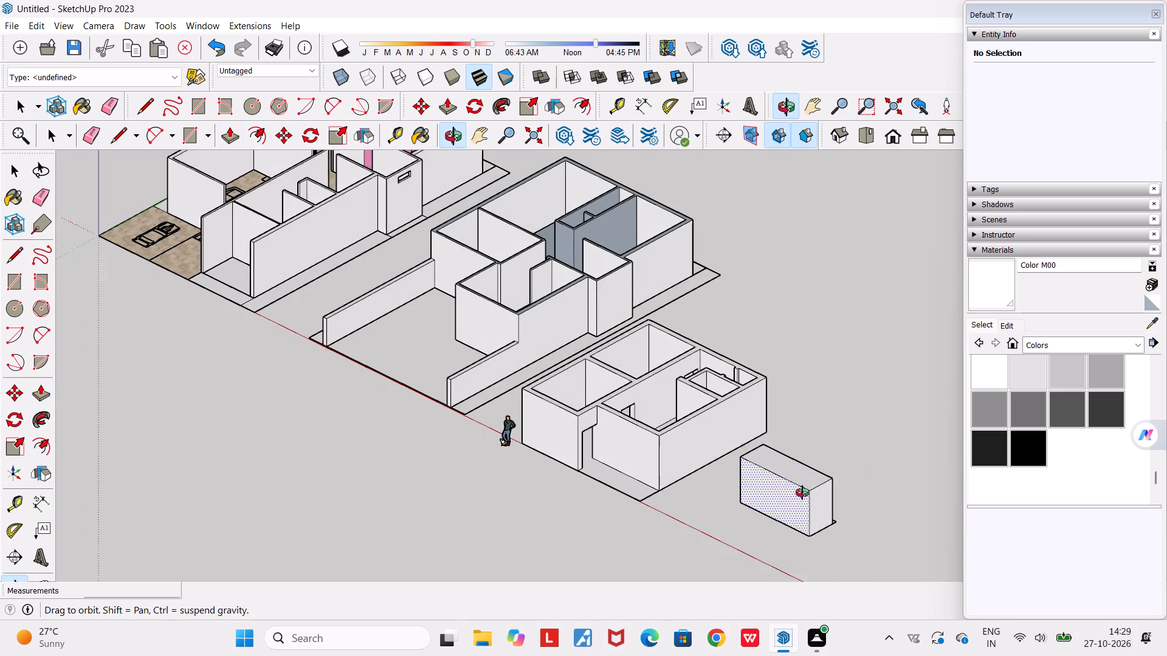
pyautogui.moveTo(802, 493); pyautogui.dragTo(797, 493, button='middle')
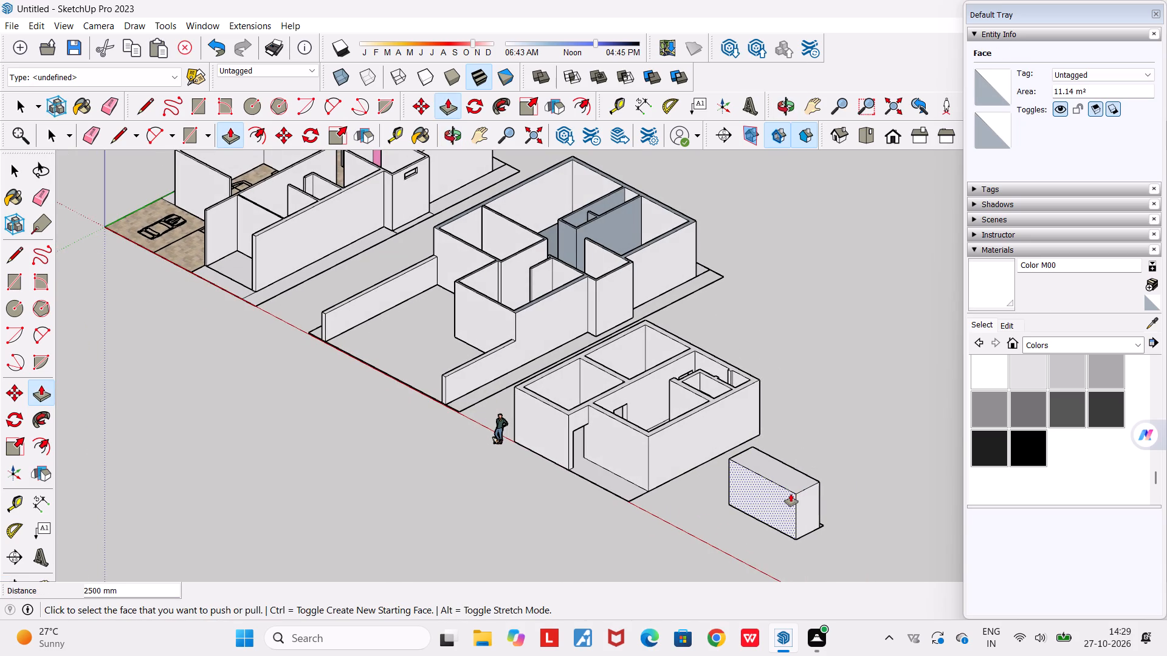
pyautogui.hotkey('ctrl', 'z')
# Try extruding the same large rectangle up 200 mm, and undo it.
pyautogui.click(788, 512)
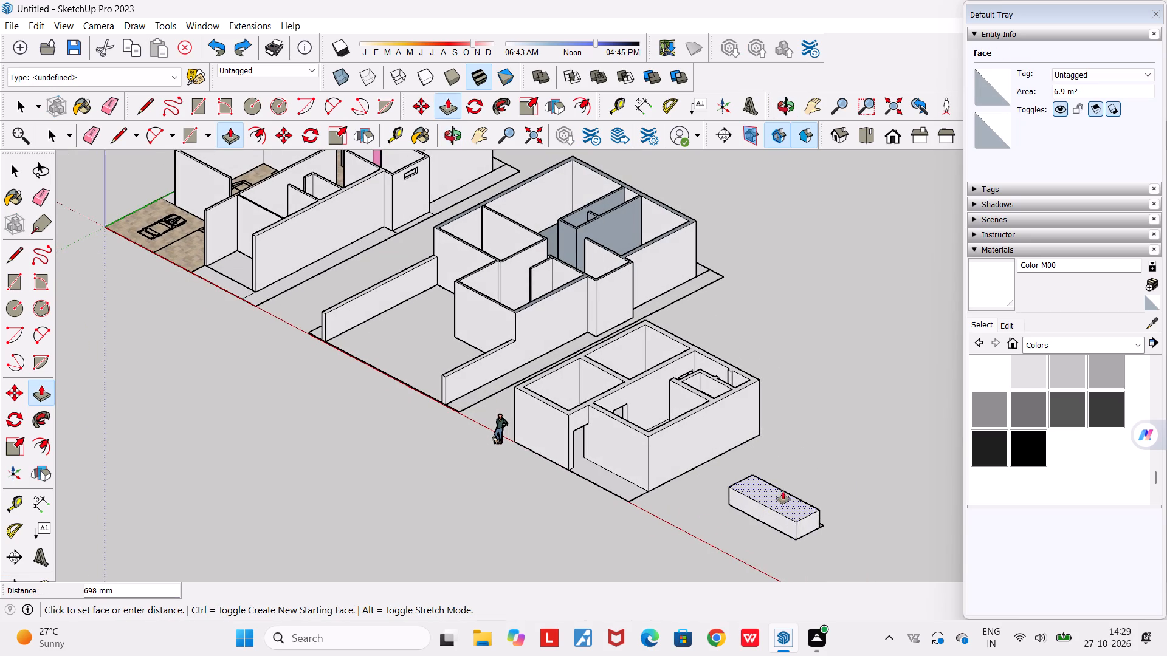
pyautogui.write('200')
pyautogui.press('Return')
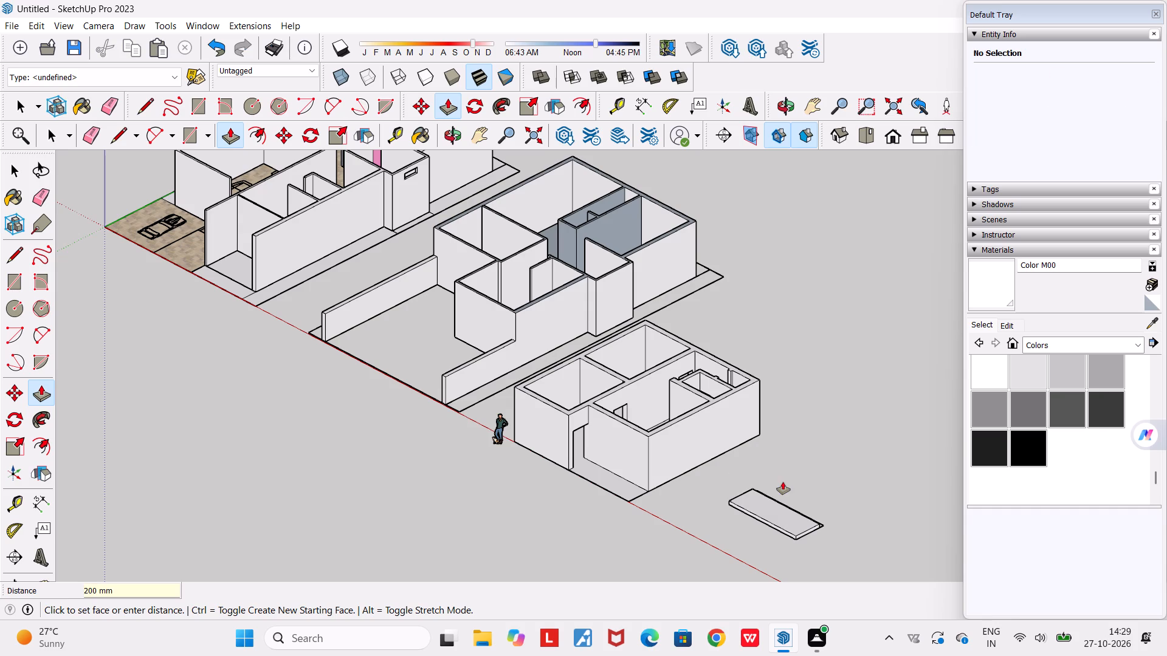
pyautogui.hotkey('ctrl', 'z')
# Extrude the large rectangle beside the smallest floor model up 2000 mm with Push/Pull.
pyautogui.click(771, 507)
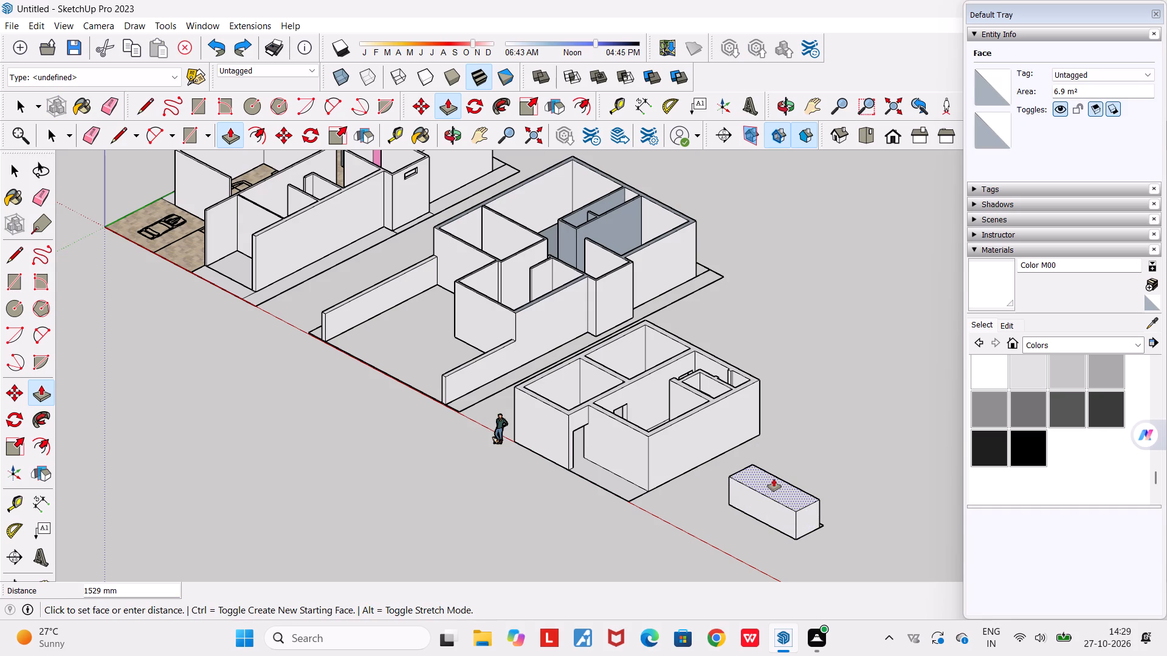
pyautogui.write('2000')
pyautogui.press('Return')
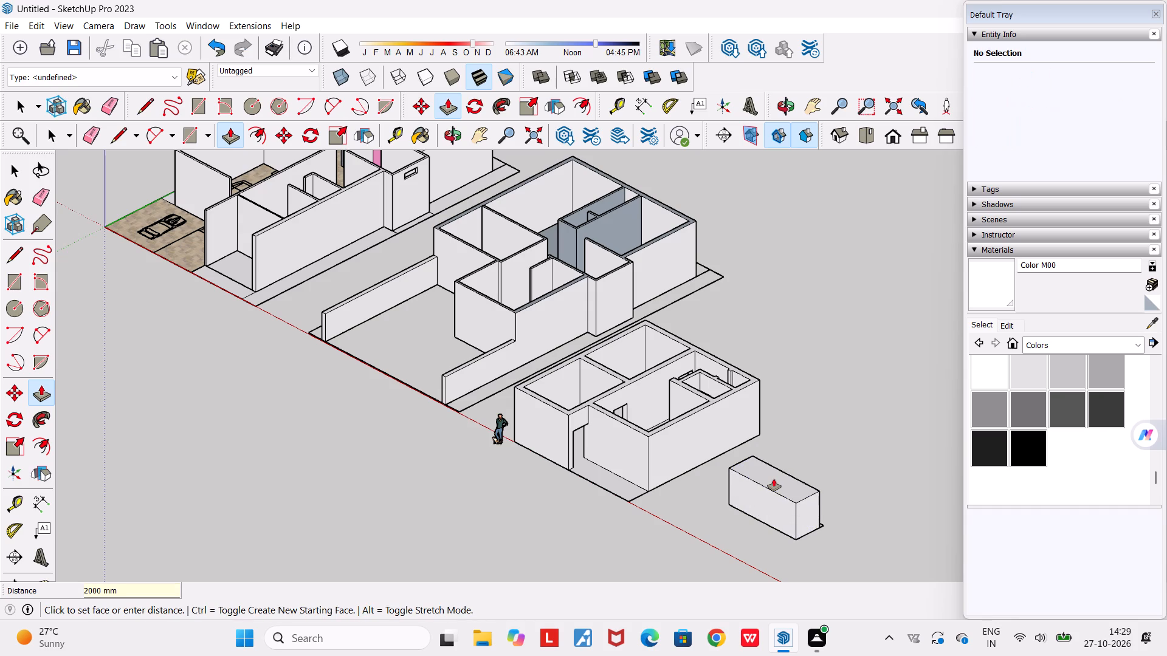
# Extrude the narrow strip along the new block's rear long side up 3500 mm with Push/Pull.
pyautogui.moveTo(788, 501); pyautogui.dragTo(723, 498, button='middle')
pyautogui.scroll(-4, 723, 498)
pyautogui.moveTo(726, 538); pyautogui.dragTo(692, 542, button='middle')
pyautogui.scroll(9, 673, 522)
pyautogui.moveTo(672, 516); pyautogui.dragTo(659, 610, button='middle')
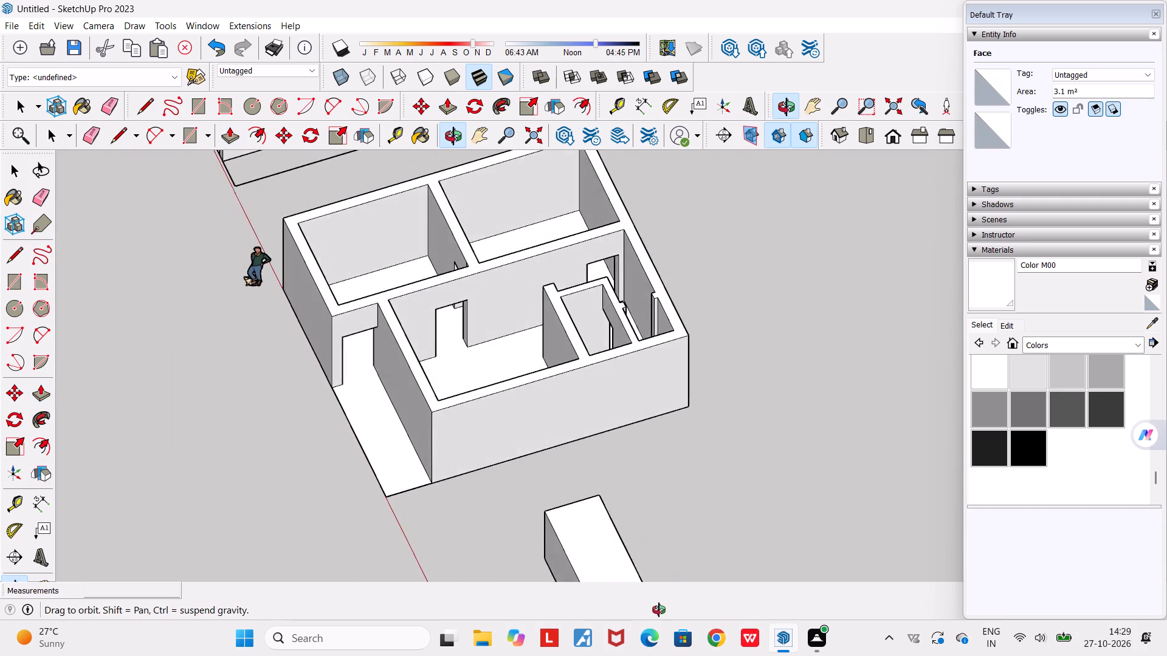
pyautogui.moveTo(659, 610); pyautogui.dragTo(659, 534, button='middle')
pyautogui.scroll(-9, 659, 534)
pyautogui.scroll(5, 671, 540)
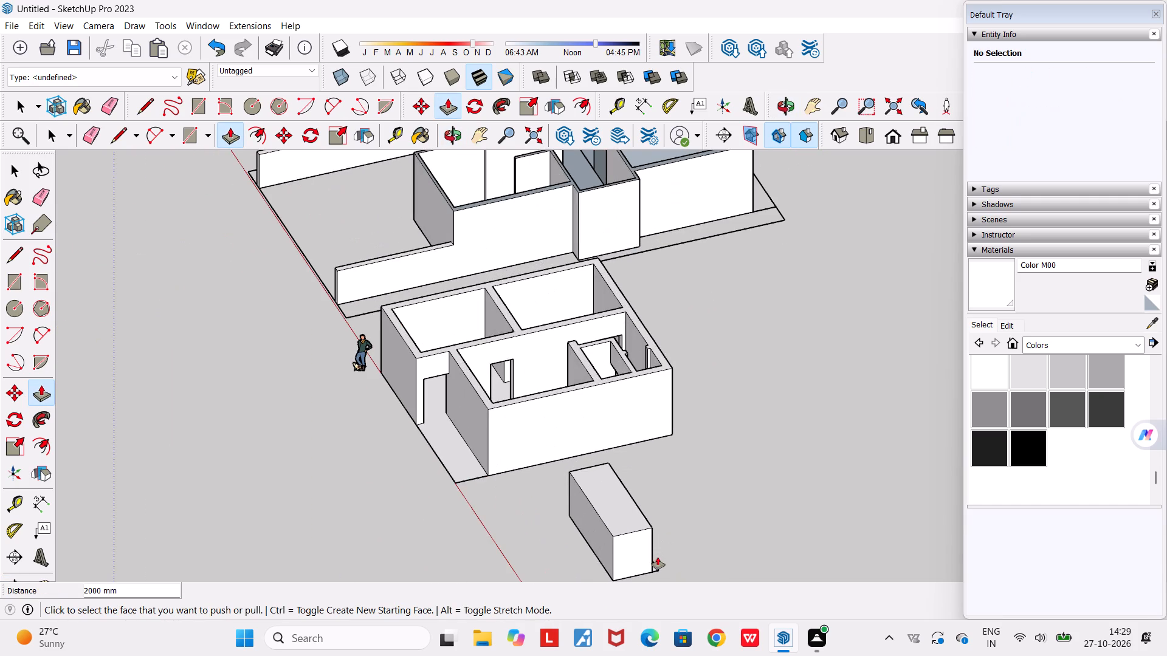
pyautogui.scroll(6, 658, 557)
pyautogui.moveTo(658, 557); pyautogui.dragTo(493, 537, button='middle')
pyautogui.scroll(3, 420, 492)
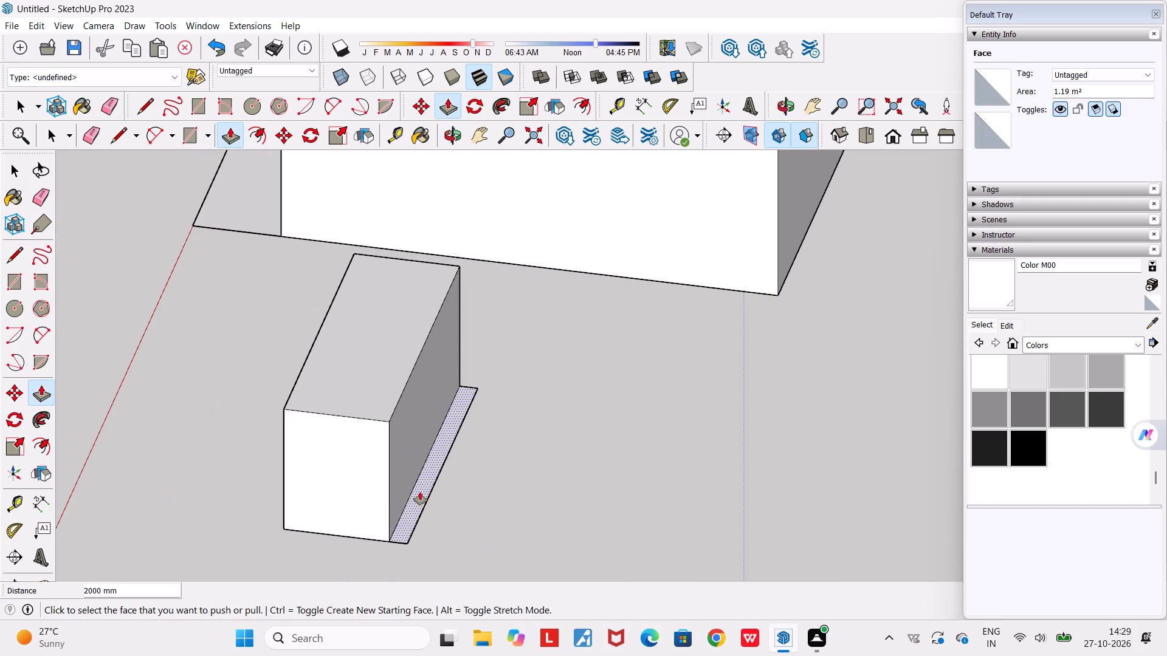
pyautogui.click(420, 492)
pyautogui.moveTo(400, 359); pyautogui.dragTo(641, 360, button='middle')
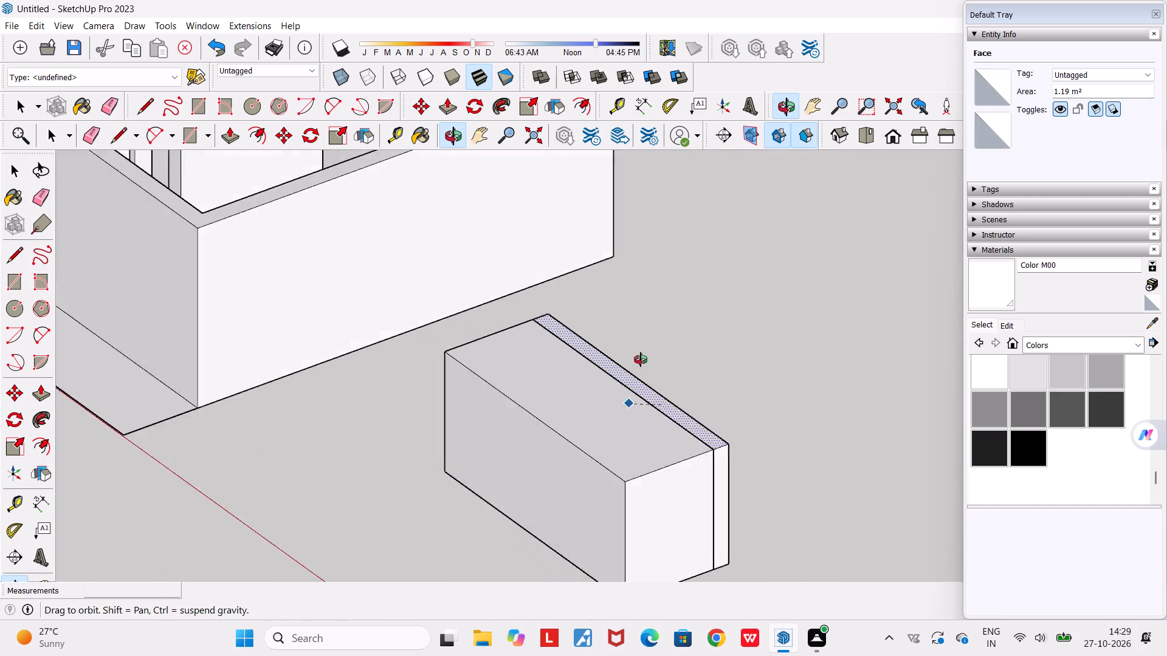
pyautogui.moveTo(641, 360); pyautogui.dragTo(647, 360, button='middle')
pyautogui.scroll(-2, 647, 360)
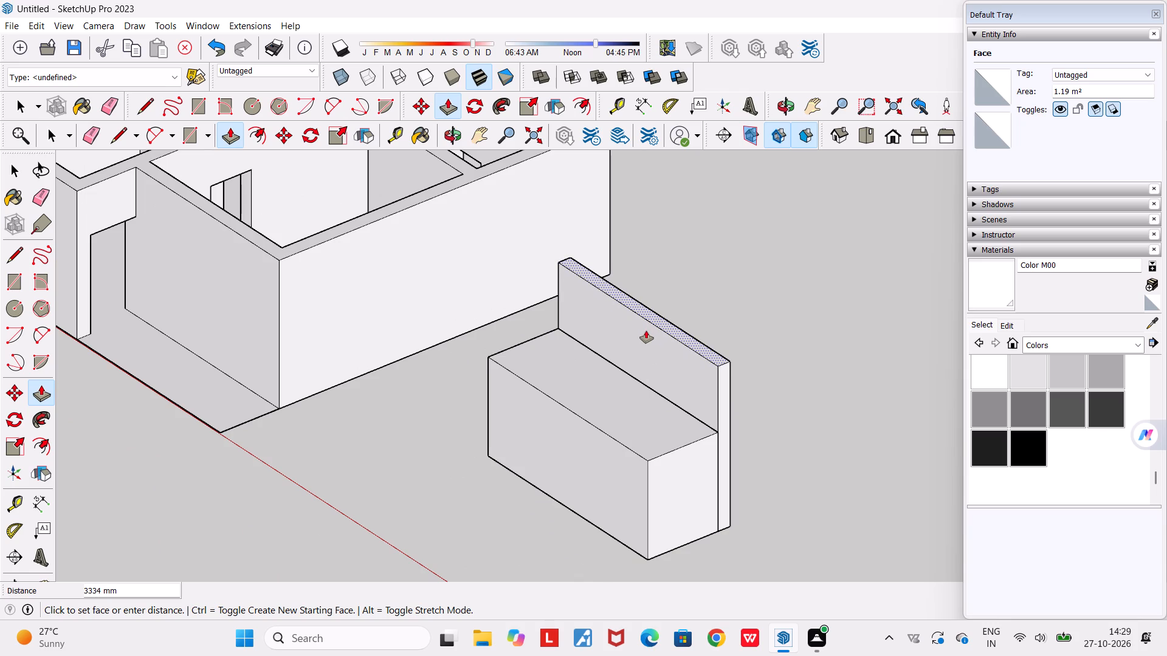
pyautogui.write('3500')
pyautogui.press('Return')
# Examine the new block and its taller rear strip from the front and above, alongside the floor models.
pyautogui.moveTo(596, 417); pyautogui.dragTo(675, 426, button='middle')
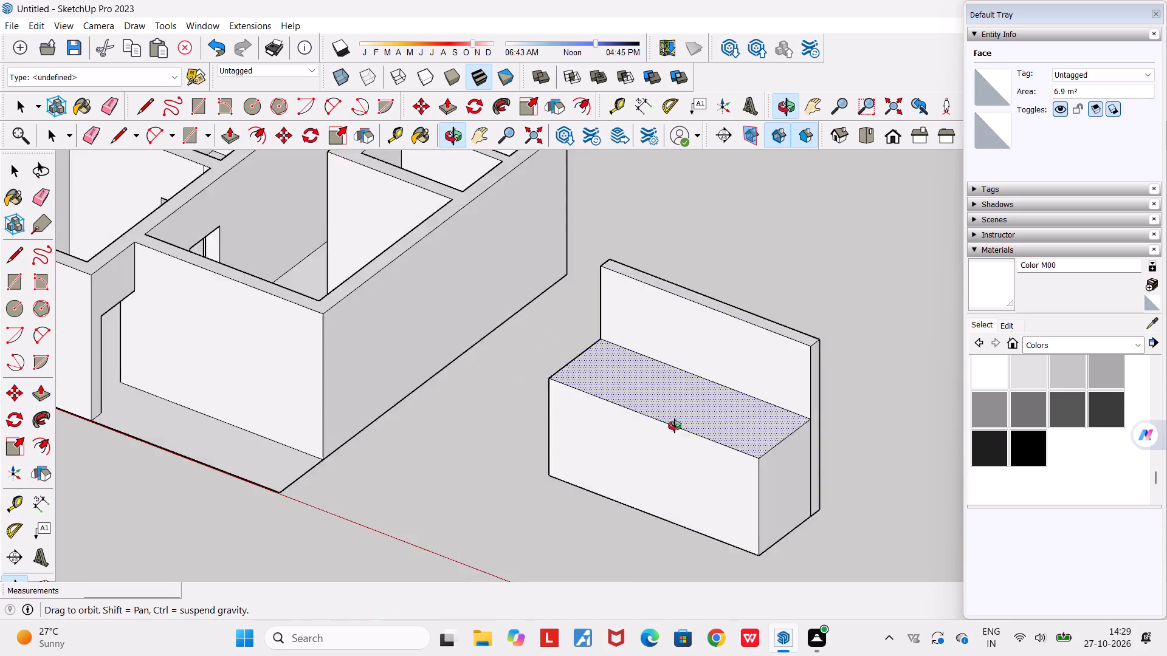
pyautogui.moveTo(675, 426); pyautogui.dragTo(774, 474, button='middle')
pyautogui.scroll(4, 897, 485)
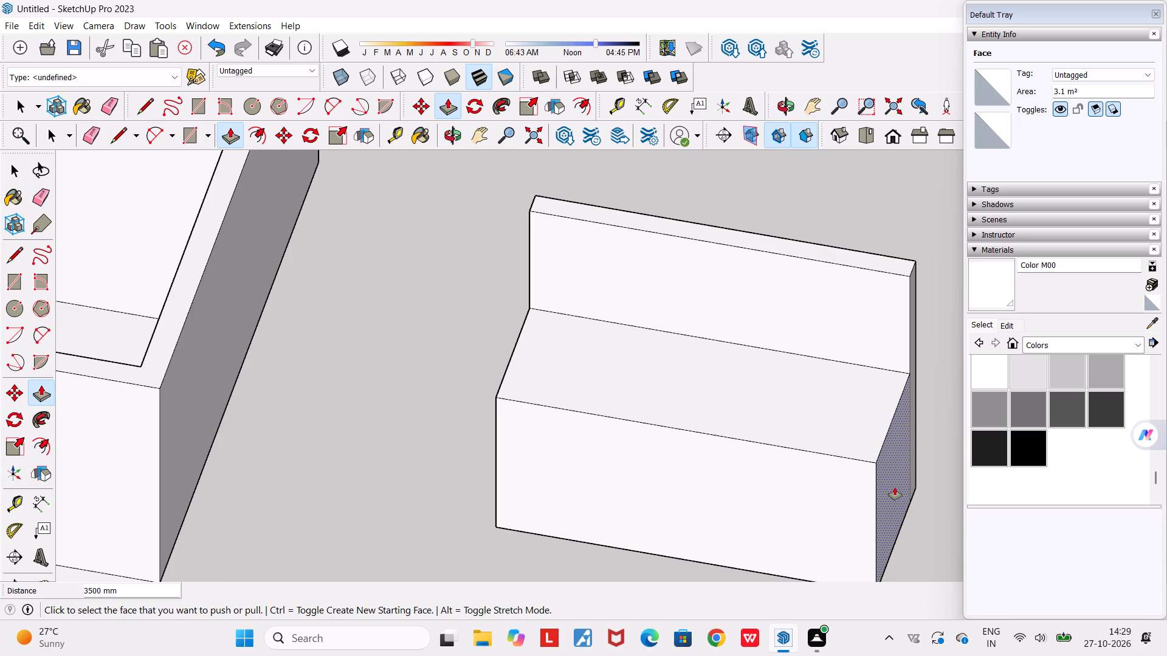
pyautogui.scroll(-3, 863, 478)
pyautogui.moveTo(842, 498); pyautogui.dragTo(857, 504, button='middle')
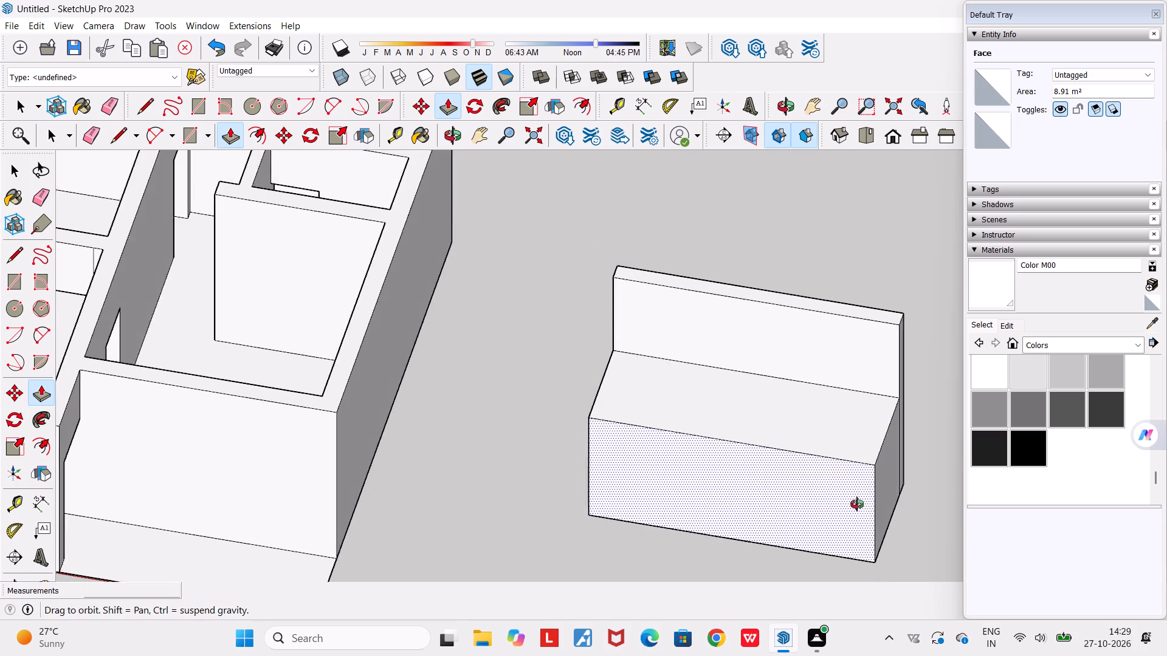
pyautogui.moveTo(857, 504); pyautogui.dragTo(894, 501, button='middle')
pyautogui.scroll(-4, 894, 501)
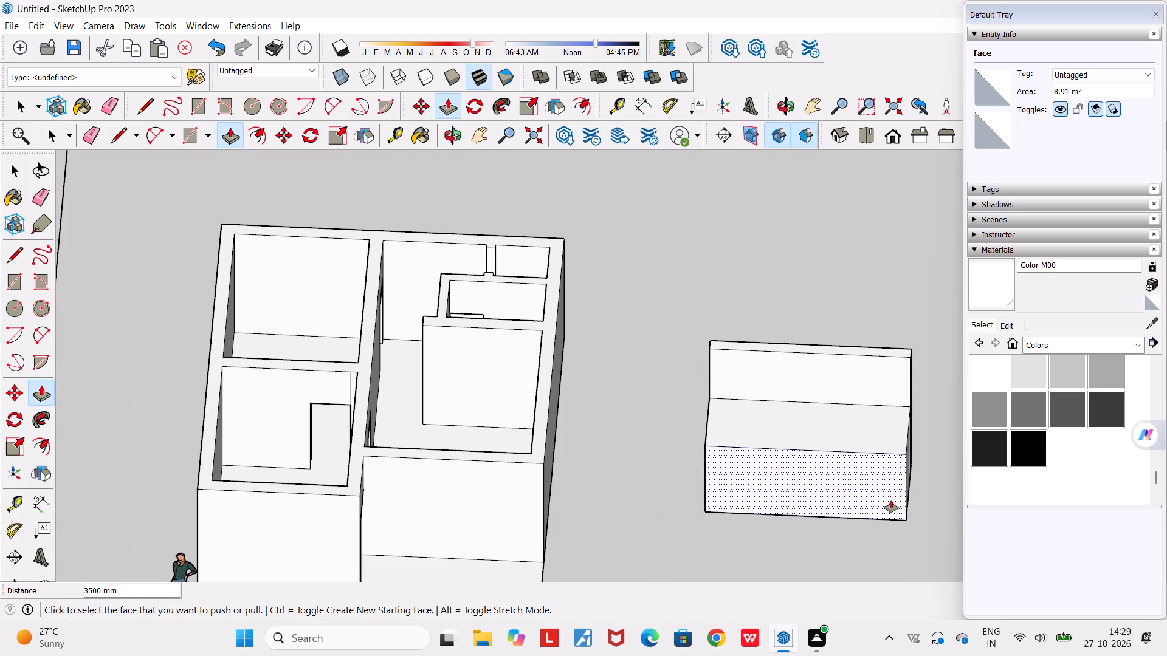
pyautogui.press('space')
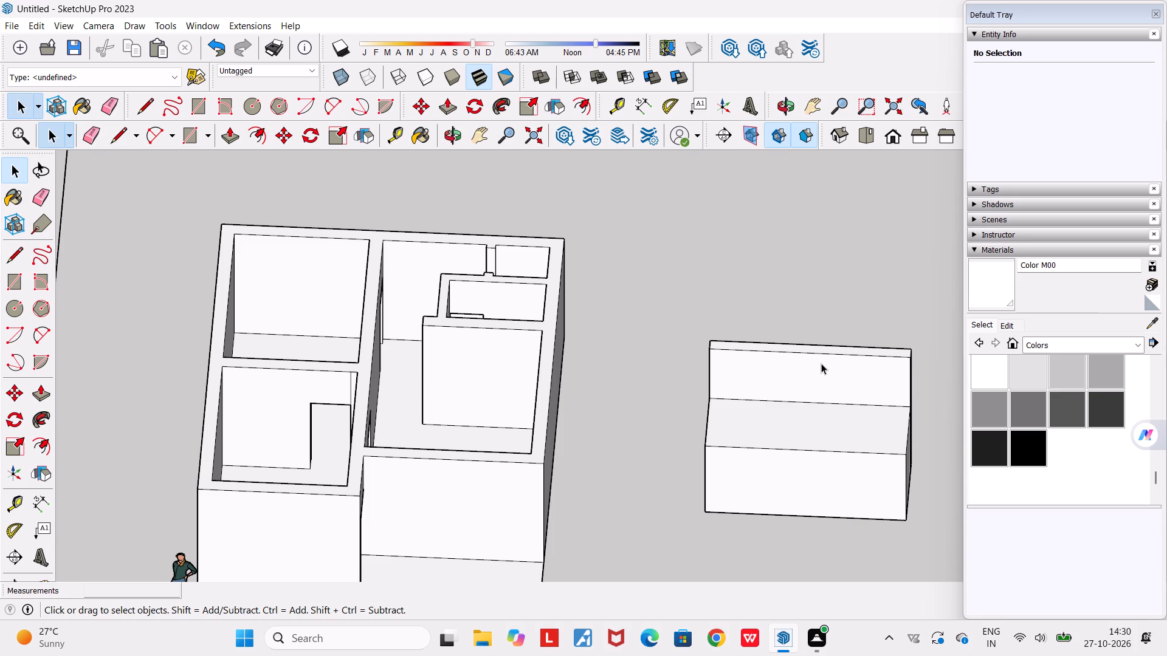
pyautogui.scroll(-4, 821, 363)
pyautogui.moveTo(833, 415); pyautogui.dragTo(790, 415, button='middle')
pyautogui.scroll(-4, 790, 416)
pyautogui.moveTo(794, 437); pyautogui.dragTo(844, 486, button='middle')
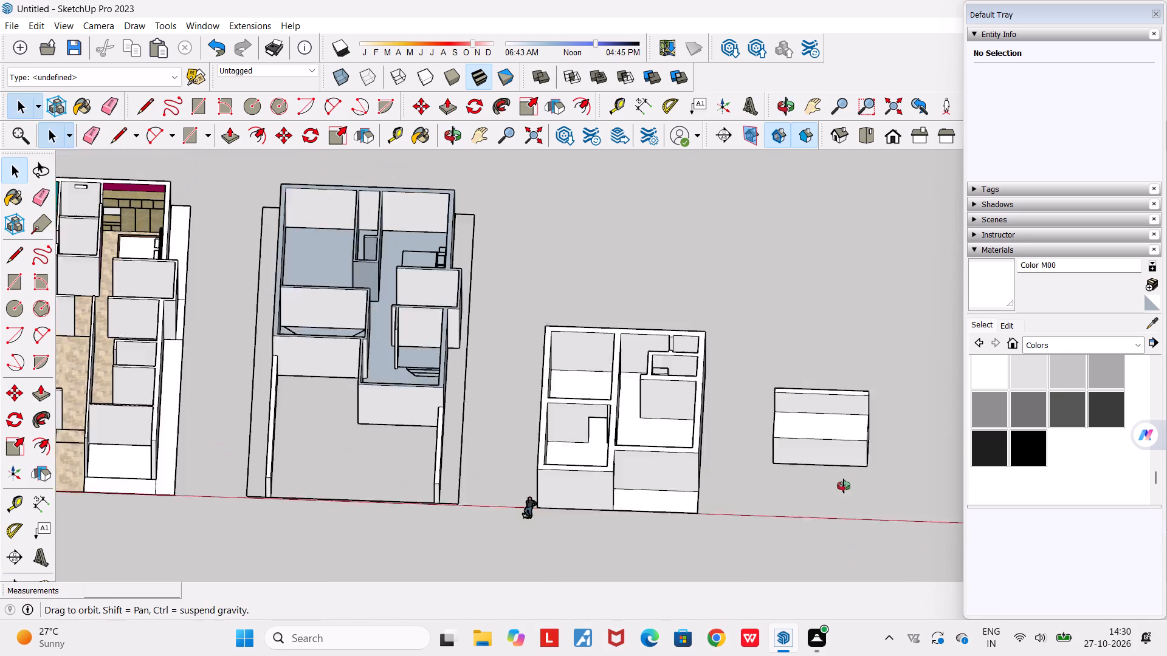
pyautogui.moveTo(844, 486); pyautogui.dragTo(847, 501, button='middle')
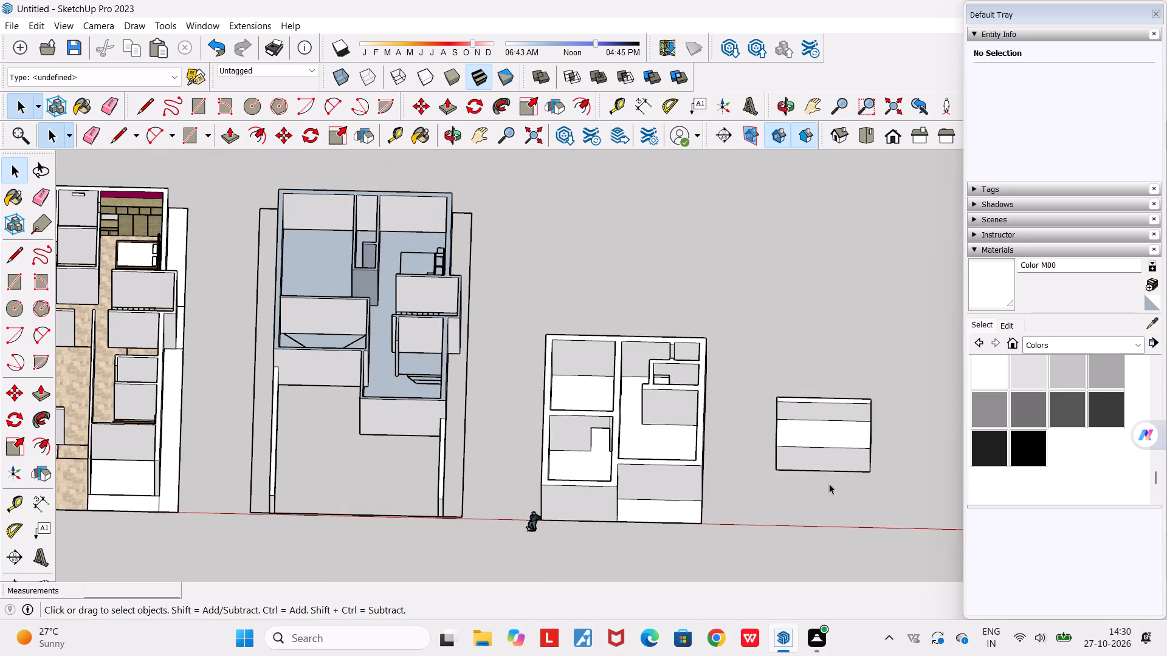
pyautogui.scroll(2, 829, 483)
pyautogui.moveTo(826, 461); pyautogui.dragTo(846, 529, button='middle')
pyautogui.scroll(1, 844, 529)
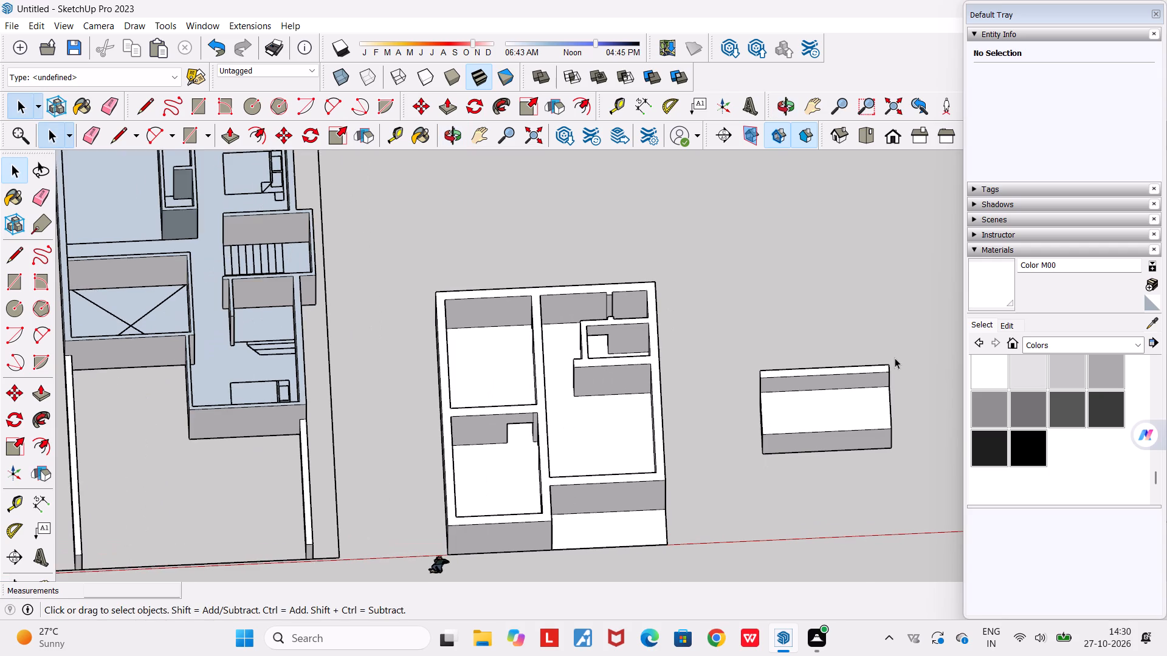
pyautogui.scroll(4, 895, 358)
pyautogui.moveTo(830, 428); pyautogui.dragTo(805, 440, button='middle')
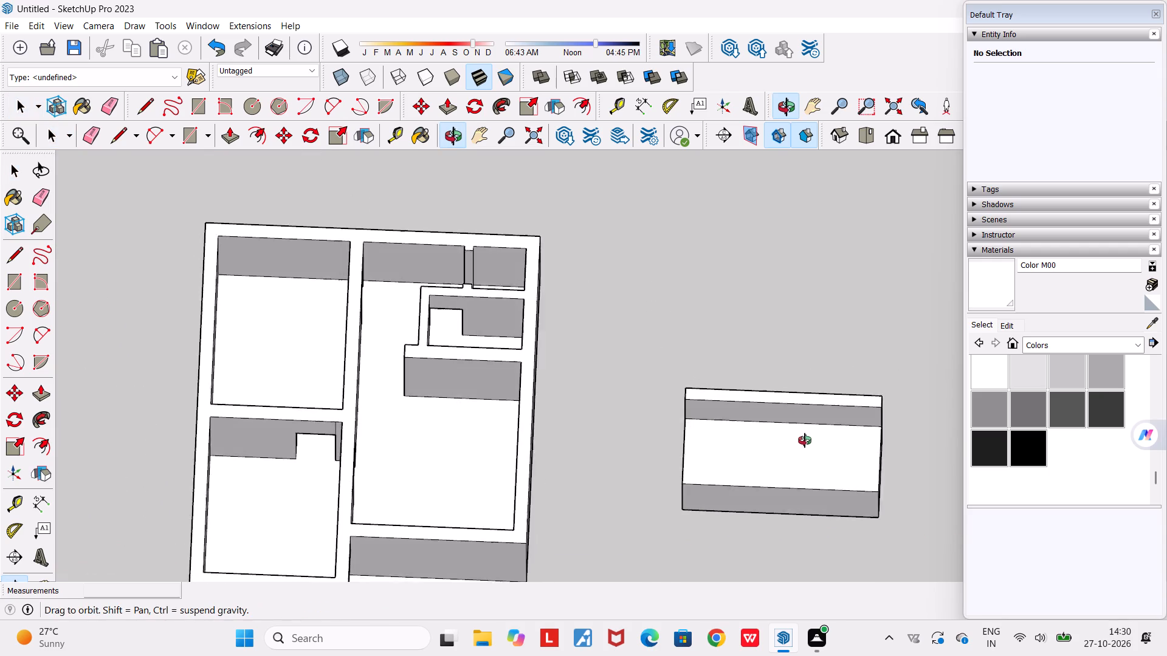
pyautogui.moveTo(805, 440); pyautogui.dragTo(788, 450, button='middle')
pyautogui.scroll(-5, 788, 451)
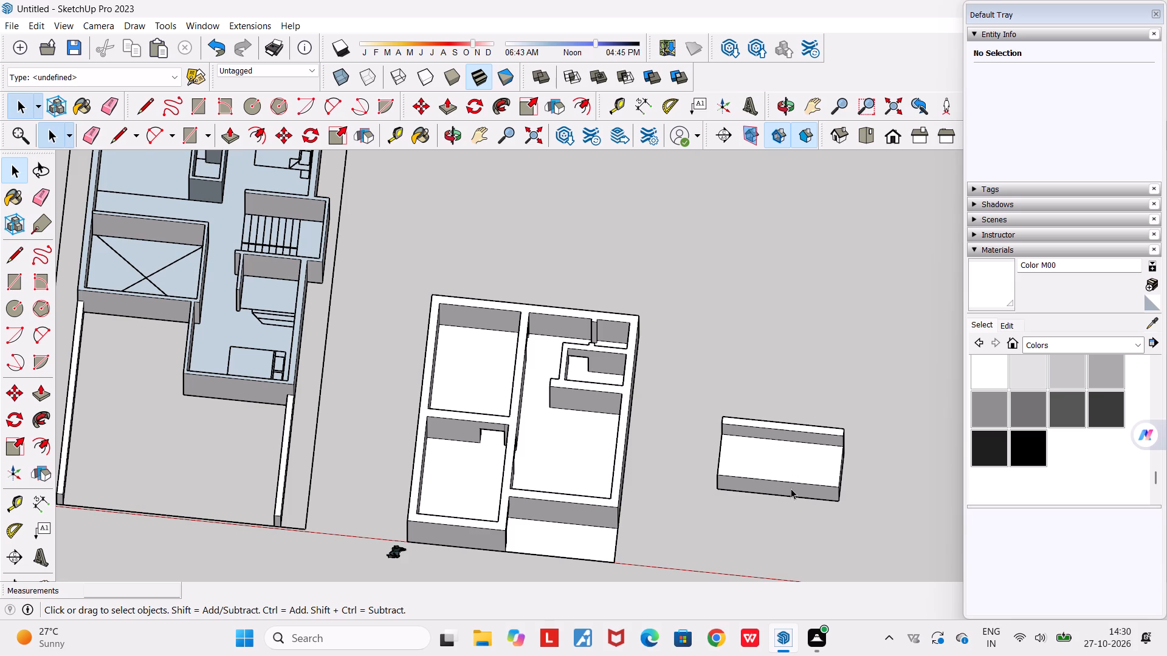
pyautogui.moveTo(776, 519); pyautogui.dragTo(824, 547, button='middle')
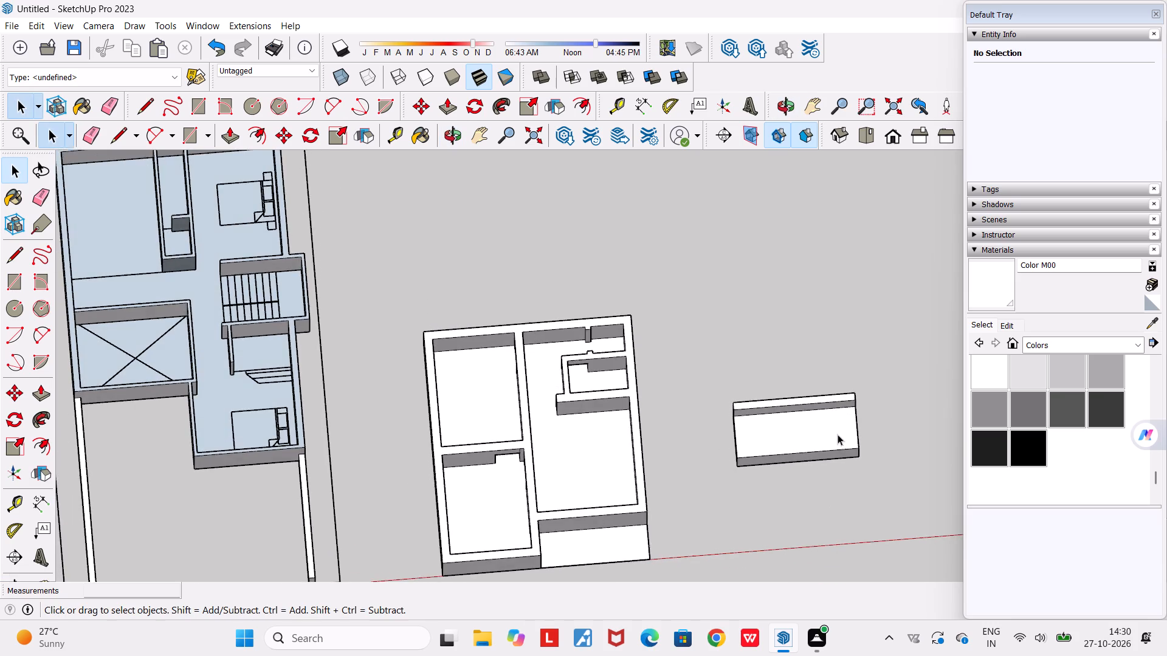
pyautogui.scroll(4, 838, 428)
pyautogui.moveTo(791, 436); pyautogui.dragTo(768, 465, button='middle')
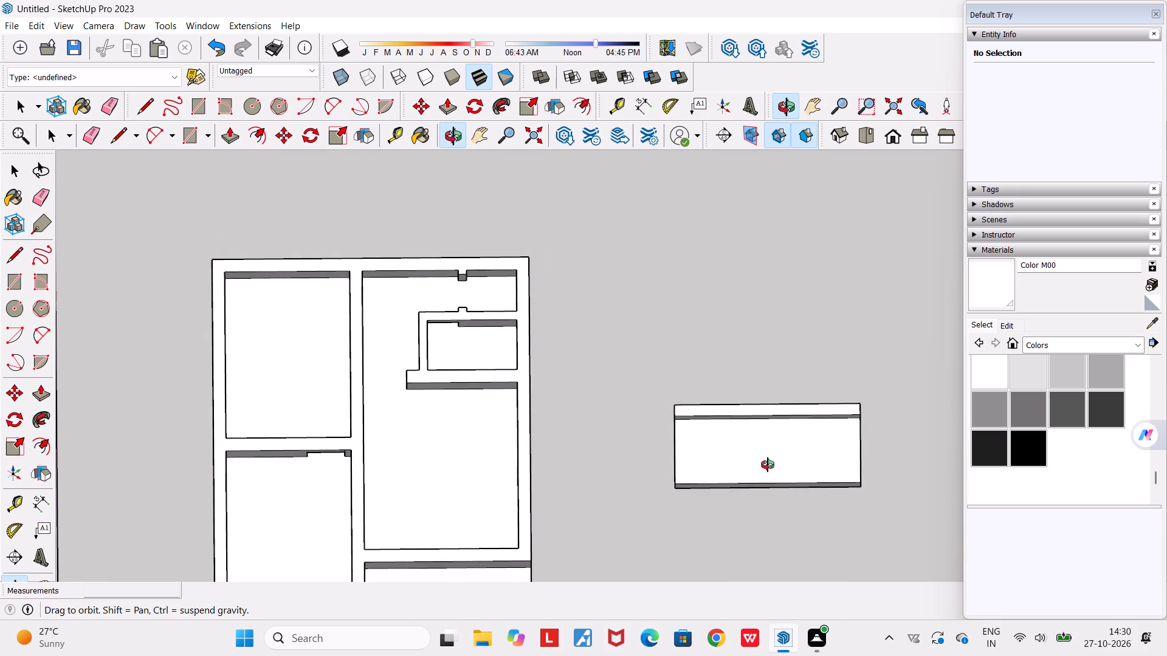
pyautogui.moveTo(768, 465); pyautogui.dragTo(754, 463, button='middle')
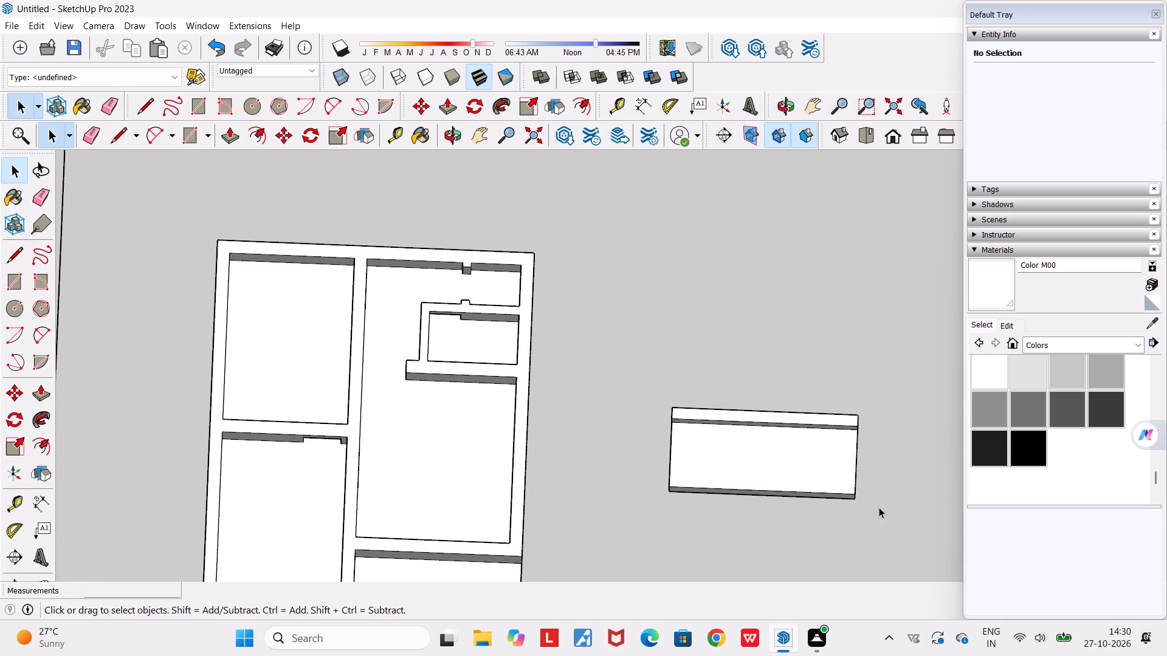
pyautogui.scroll(3, 879, 507)
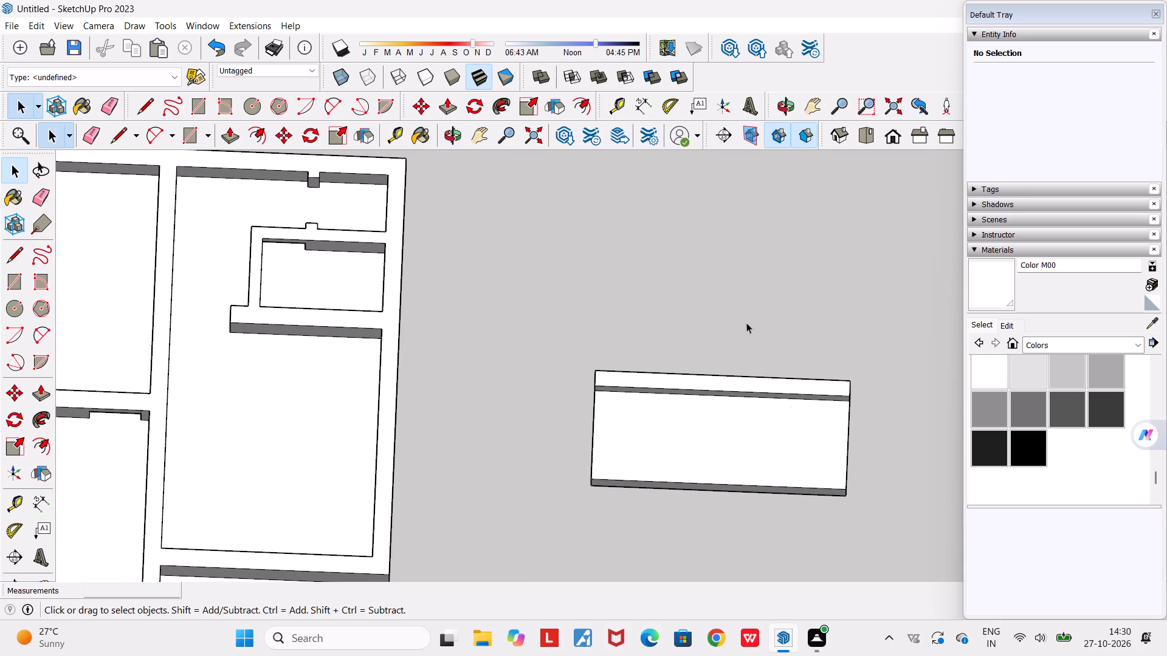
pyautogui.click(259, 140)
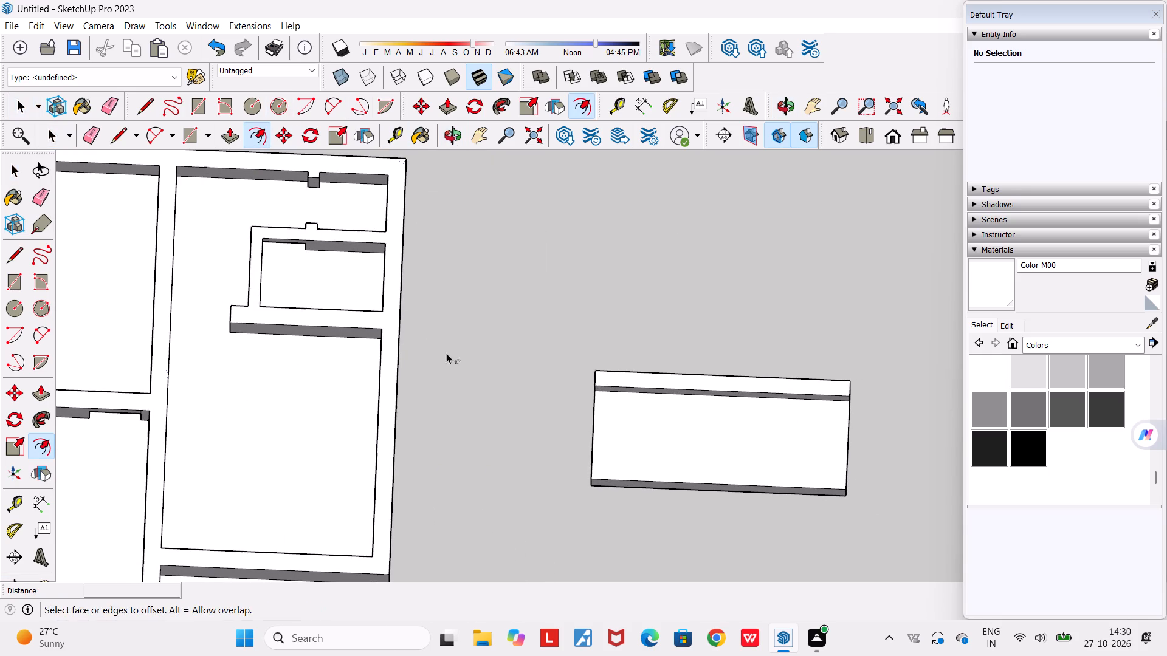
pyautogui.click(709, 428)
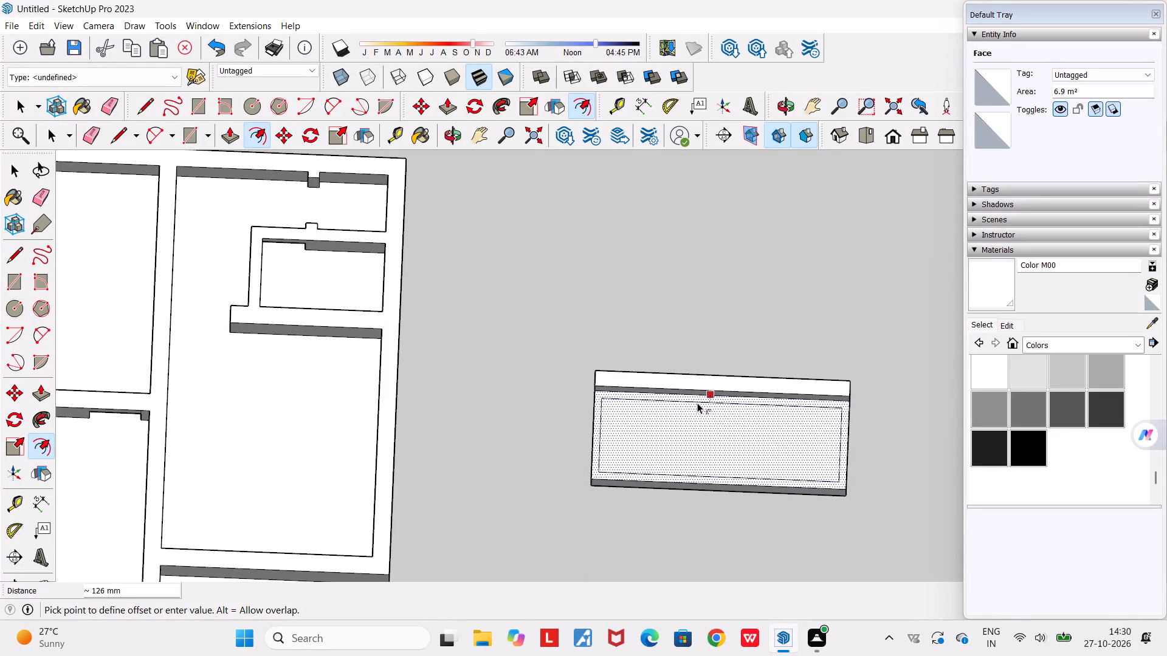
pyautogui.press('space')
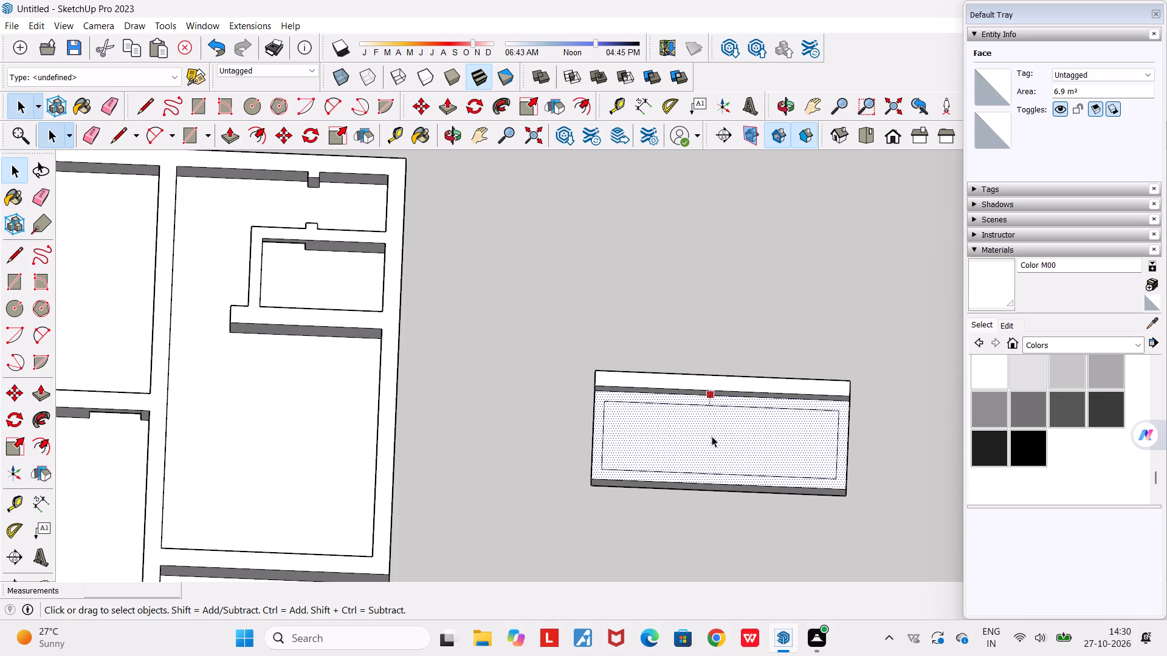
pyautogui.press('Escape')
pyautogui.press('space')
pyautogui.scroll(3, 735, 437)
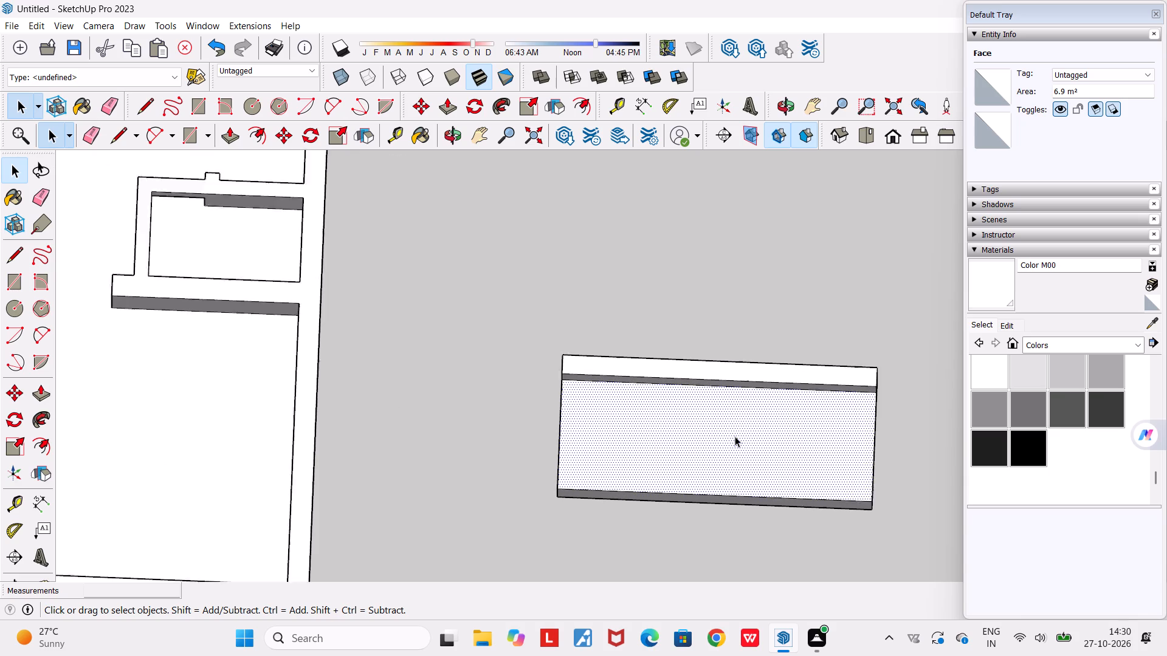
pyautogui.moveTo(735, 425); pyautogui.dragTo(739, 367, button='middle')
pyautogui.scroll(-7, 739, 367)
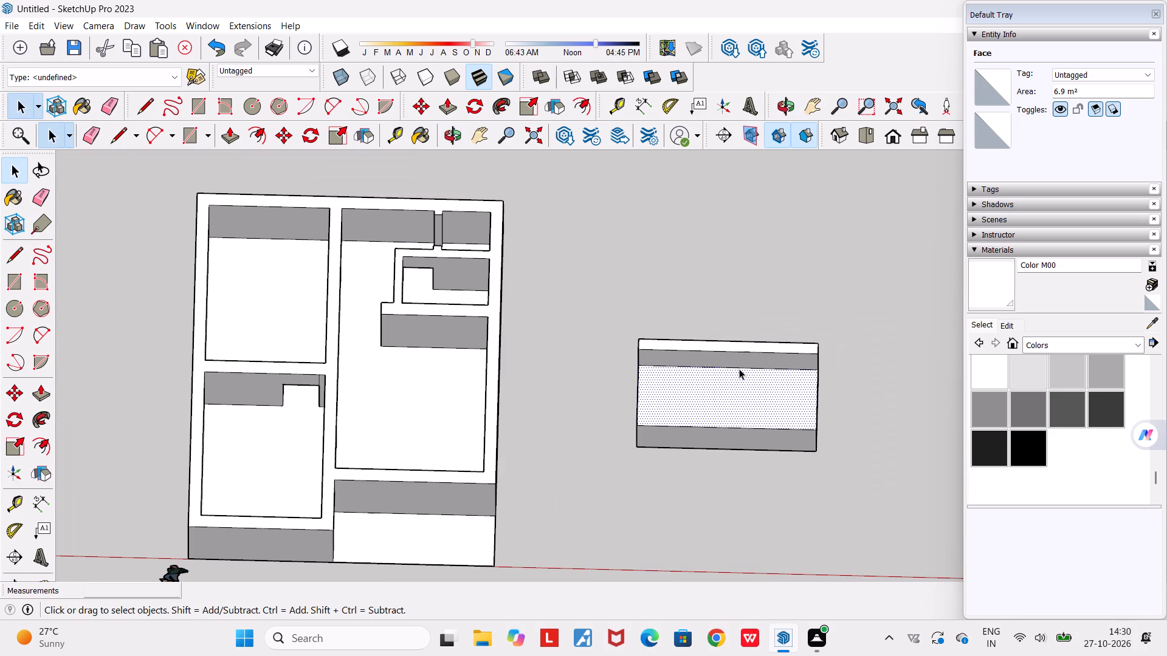
# Place guides 400 mm in from both short ends of the block's lower top face with Tape Measure.
pyautogui.moveTo(734, 406); pyautogui.dragTo(731, 326, button='middle')
pyautogui.scroll(-5, 731, 326)
pyautogui.click(738, 461)
pyautogui.scroll(5, 743, 356)
pyautogui.moveTo(743, 356); pyautogui.dragTo(791, 381, button='middle')
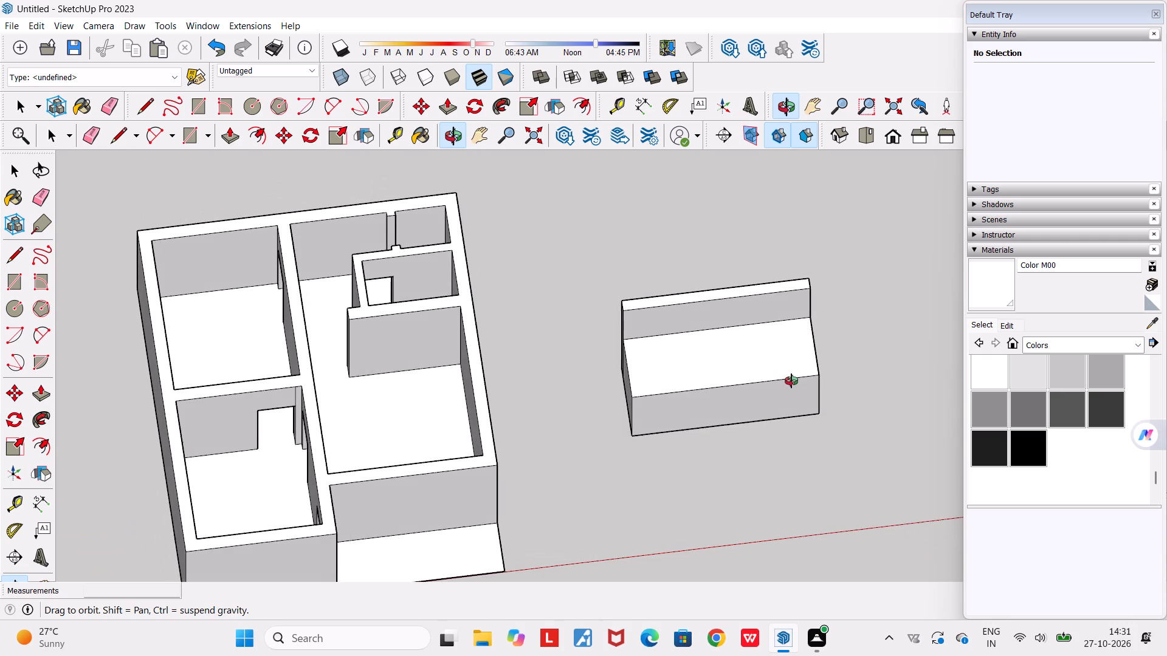
pyautogui.moveTo(791, 381); pyautogui.dragTo(791, 381, button='middle')
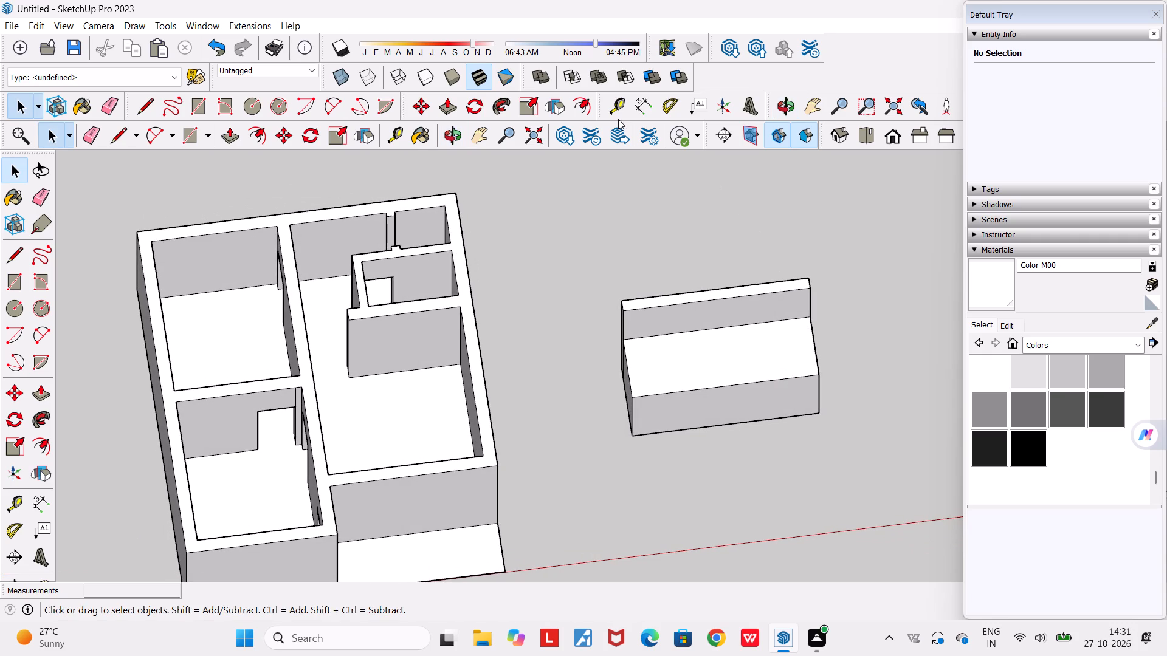
pyautogui.click(614, 113)
pyautogui.scroll(3, 827, 354)
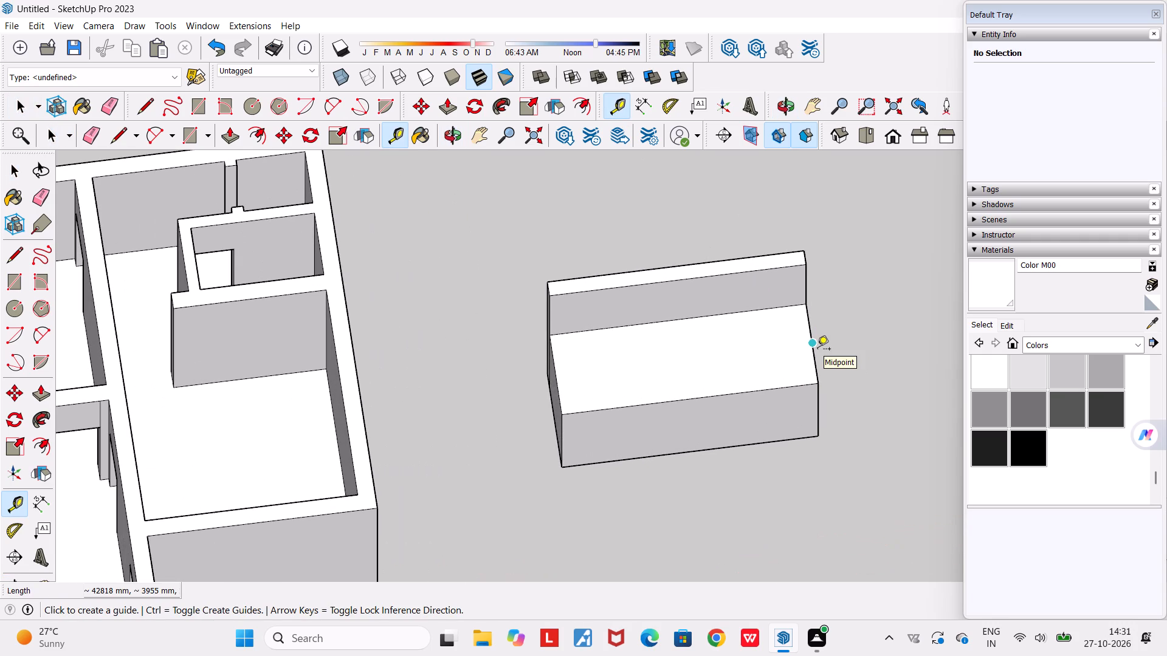
pyautogui.scroll(2, 818, 350)
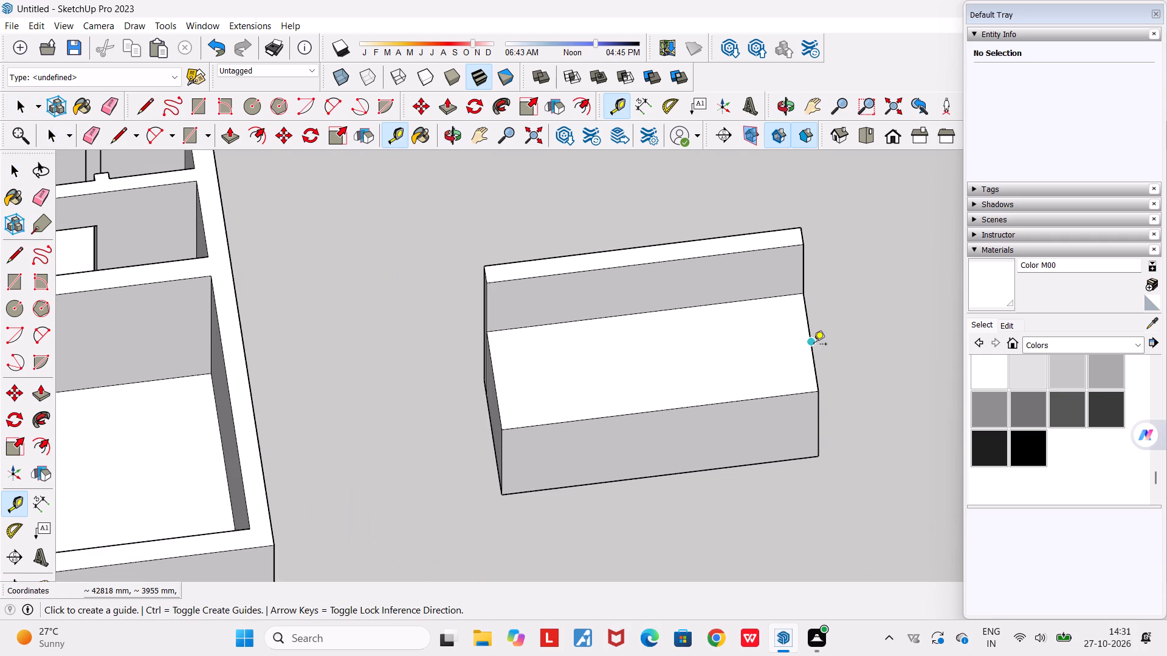
pyautogui.click(814, 345)
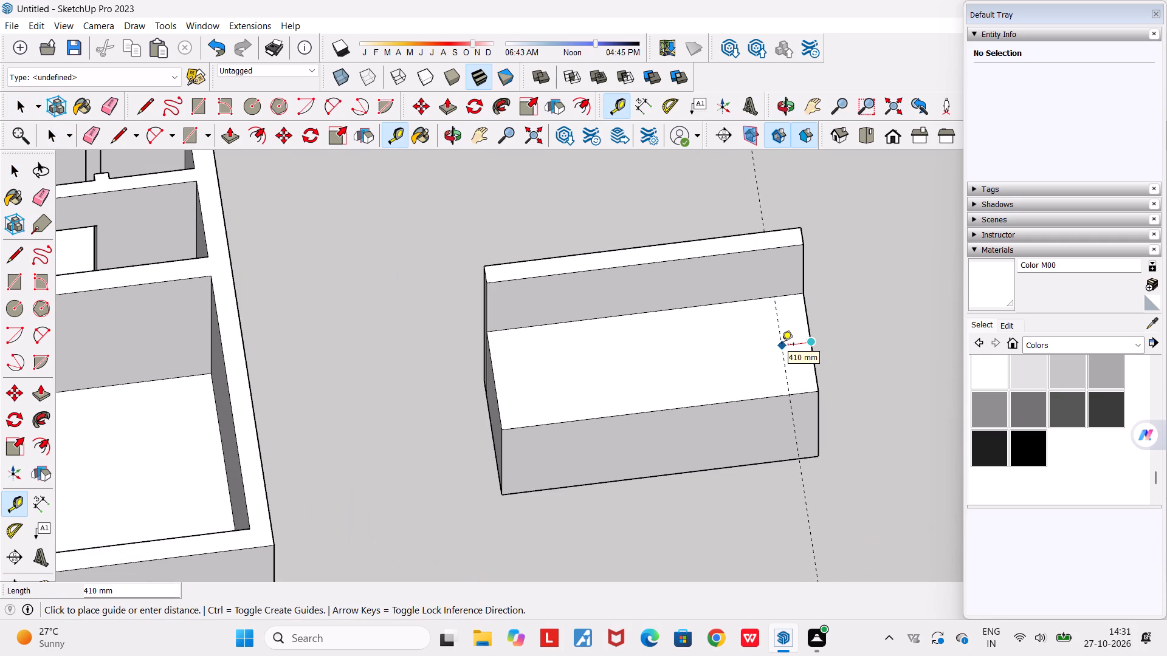
pyautogui.write('400')
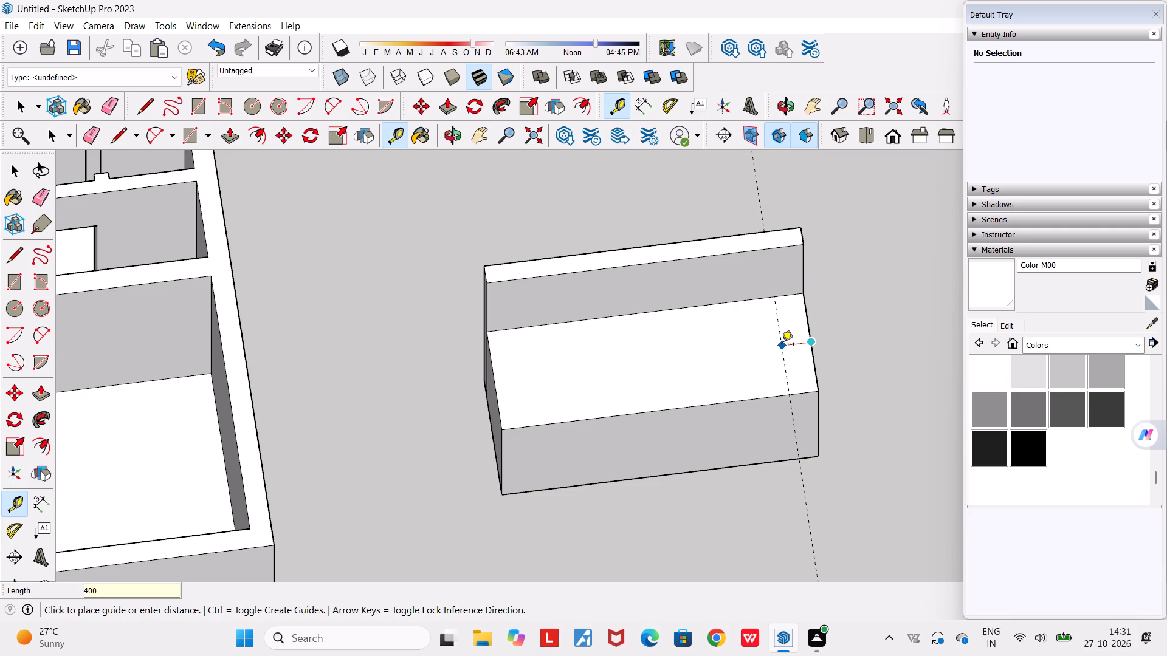
pyautogui.press('Return')
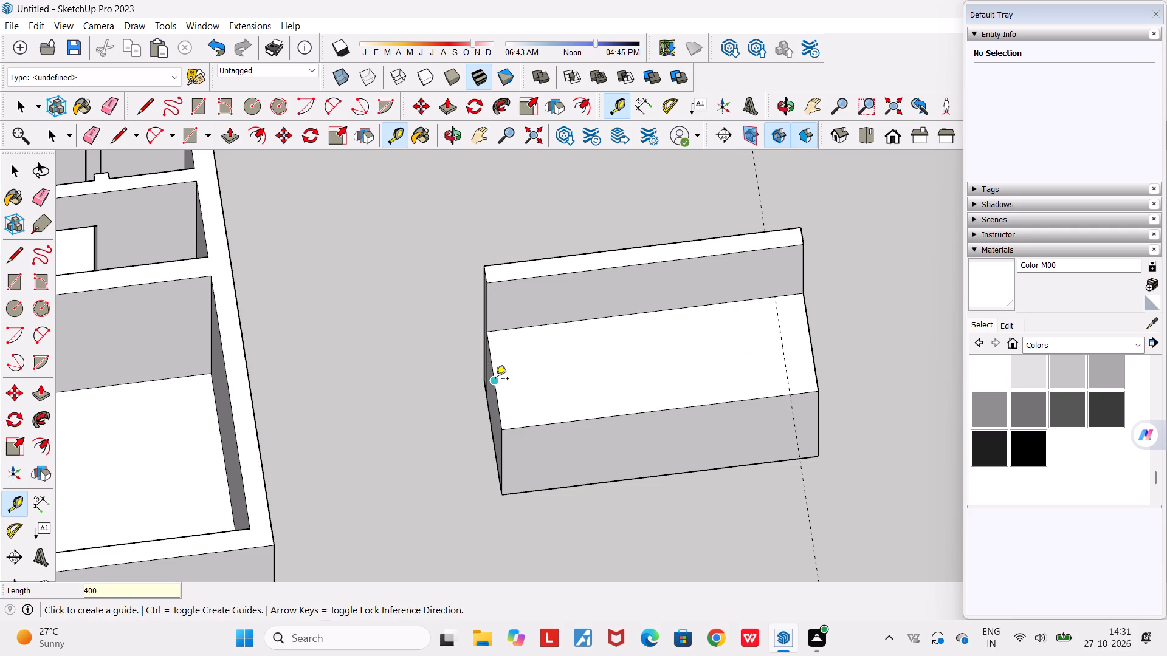
pyautogui.click(498, 381)
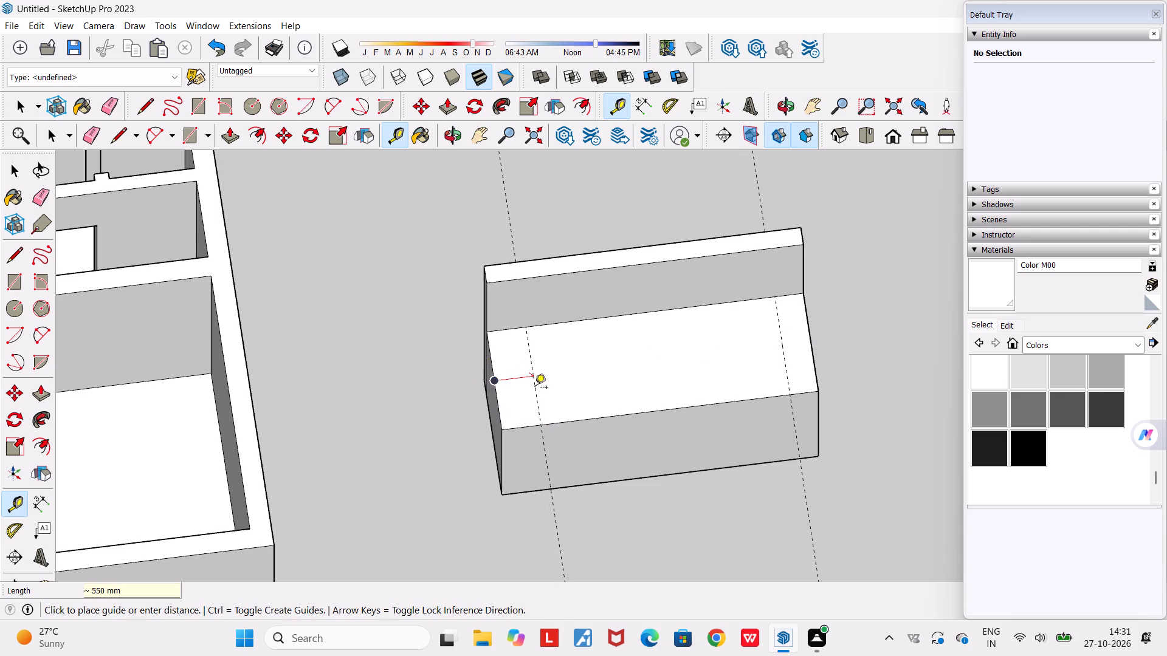
pyautogui.write('400')
pyautogui.press('Return')
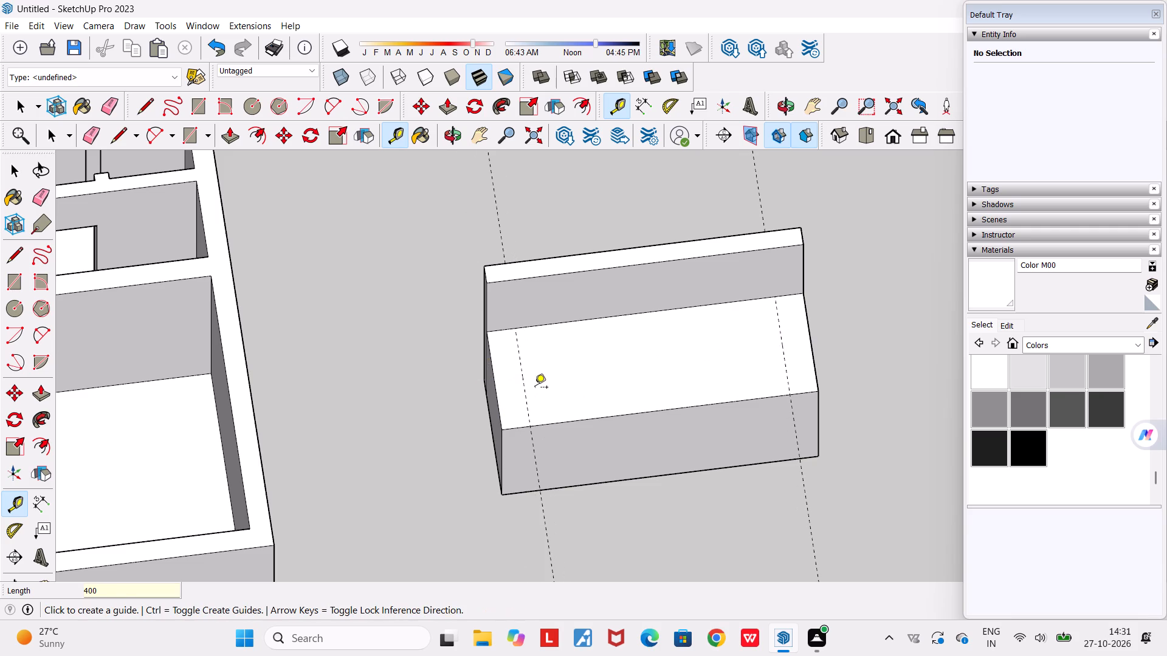
# Draw a line about 1549 mm long across the lower top face, along the guide nearest the floor models.
pyautogui.moveTo(531, 387); pyautogui.dragTo(465, 123, button='middle')
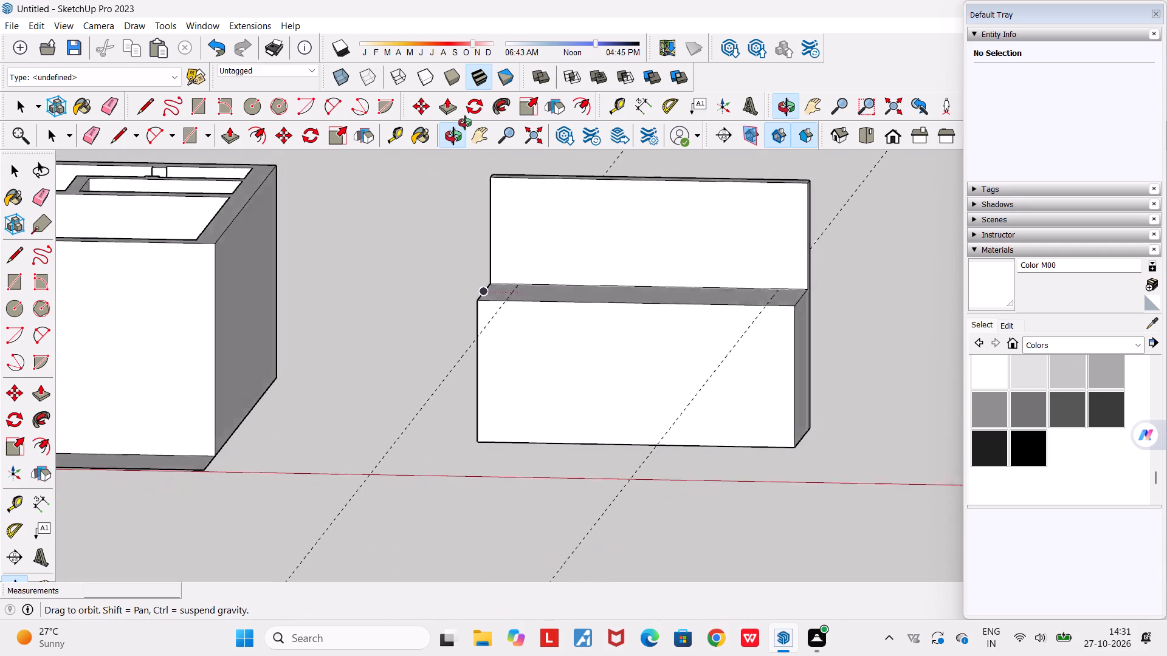
pyautogui.moveTo(465, 123); pyautogui.dragTo(523, 268, button='middle')
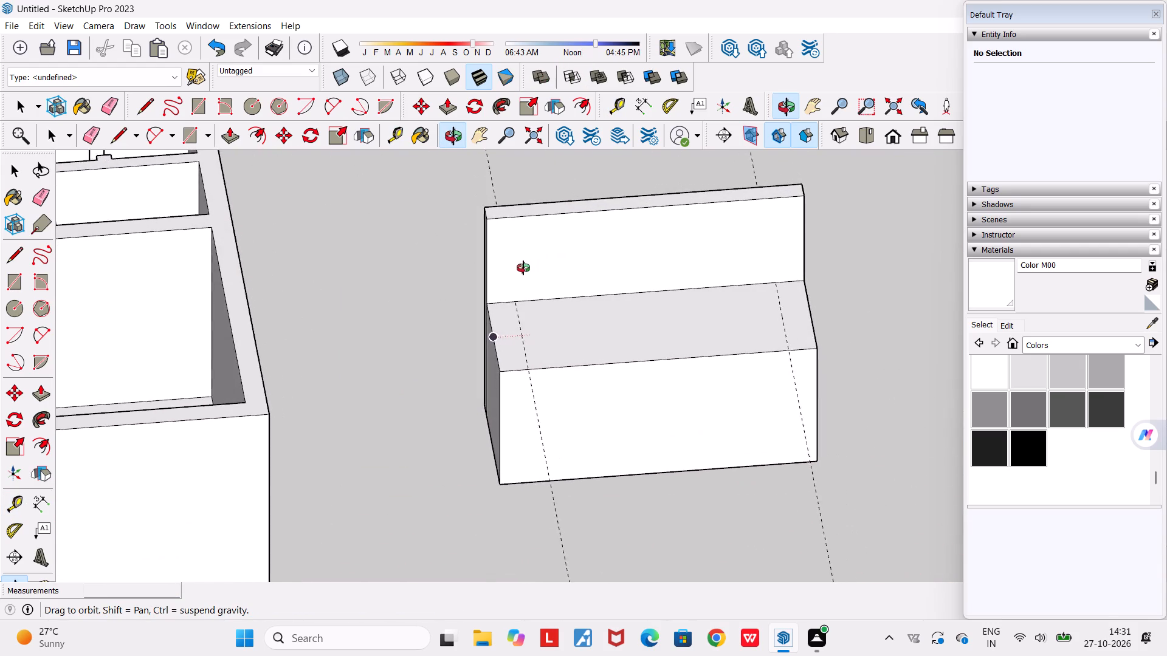
pyautogui.moveTo(523, 268); pyautogui.dragTo(522, 268, button='middle')
pyautogui.scroll(-4, 522, 268)
pyautogui.scroll(4, 528, 313)
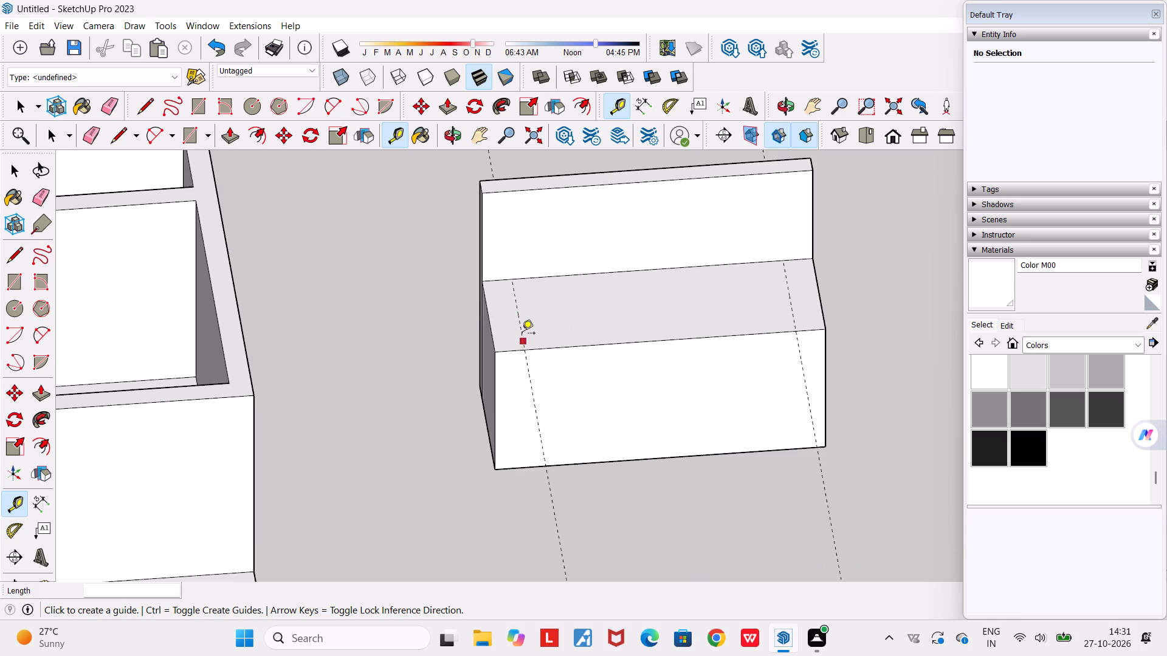
pyautogui.press('l')
pyautogui.press('Return')
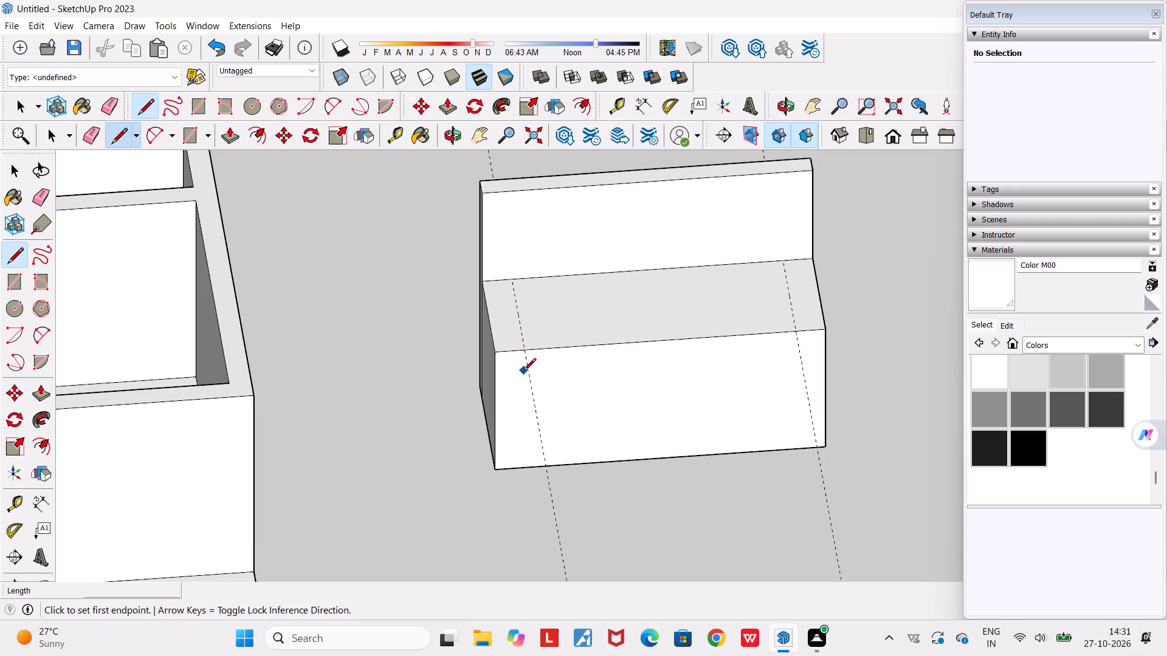
pyautogui.click(523, 354)
pyautogui.click(514, 279)
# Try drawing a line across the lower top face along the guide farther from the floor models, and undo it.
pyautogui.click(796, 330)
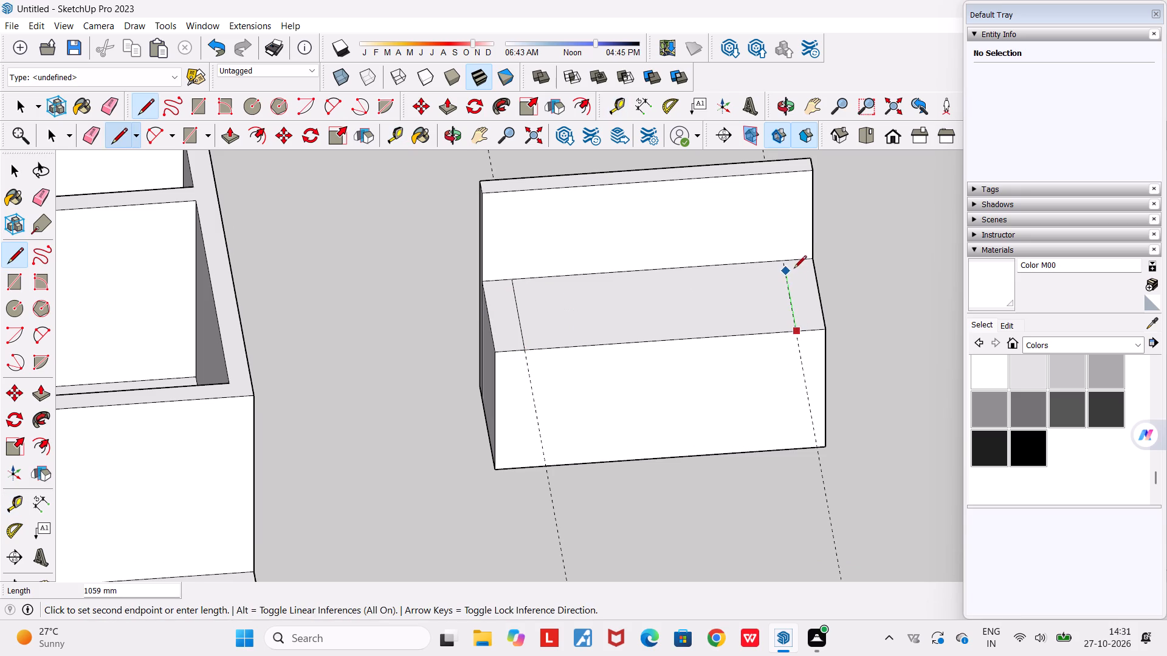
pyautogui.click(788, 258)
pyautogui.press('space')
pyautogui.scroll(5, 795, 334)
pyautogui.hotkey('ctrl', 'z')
# Draw a line about 1549 mm long from the front edge to the rear strip, along the farther guide.
pyautogui.press('l')
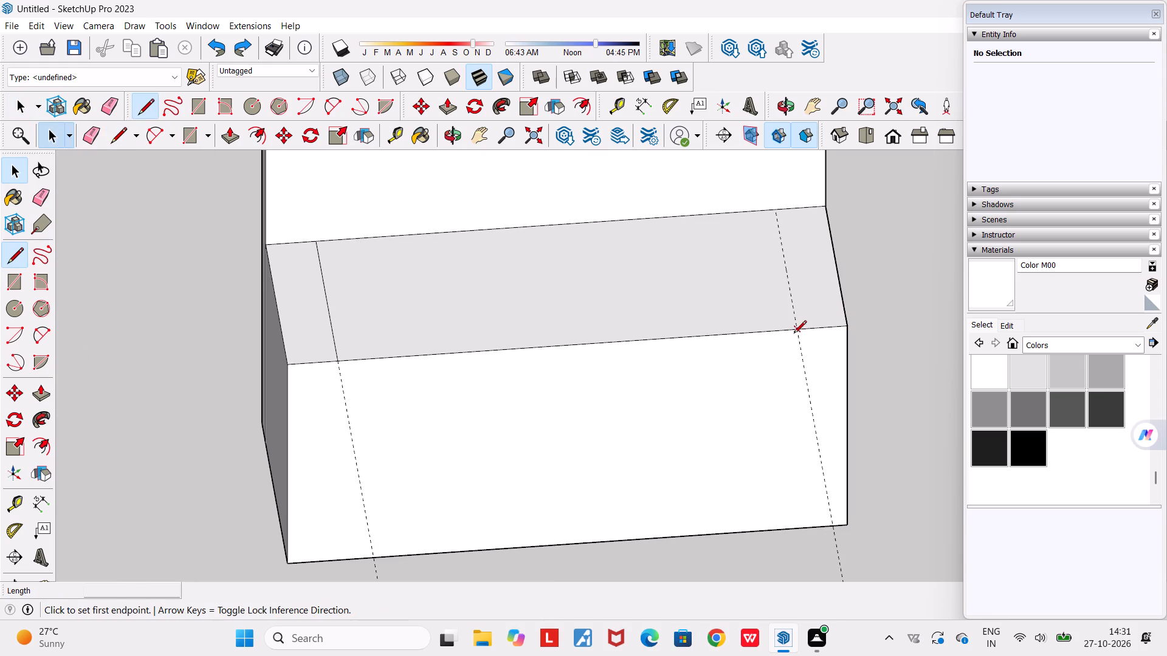
pyautogui.scroll(4, 805, 340)
pyautogui.click(794, 327)
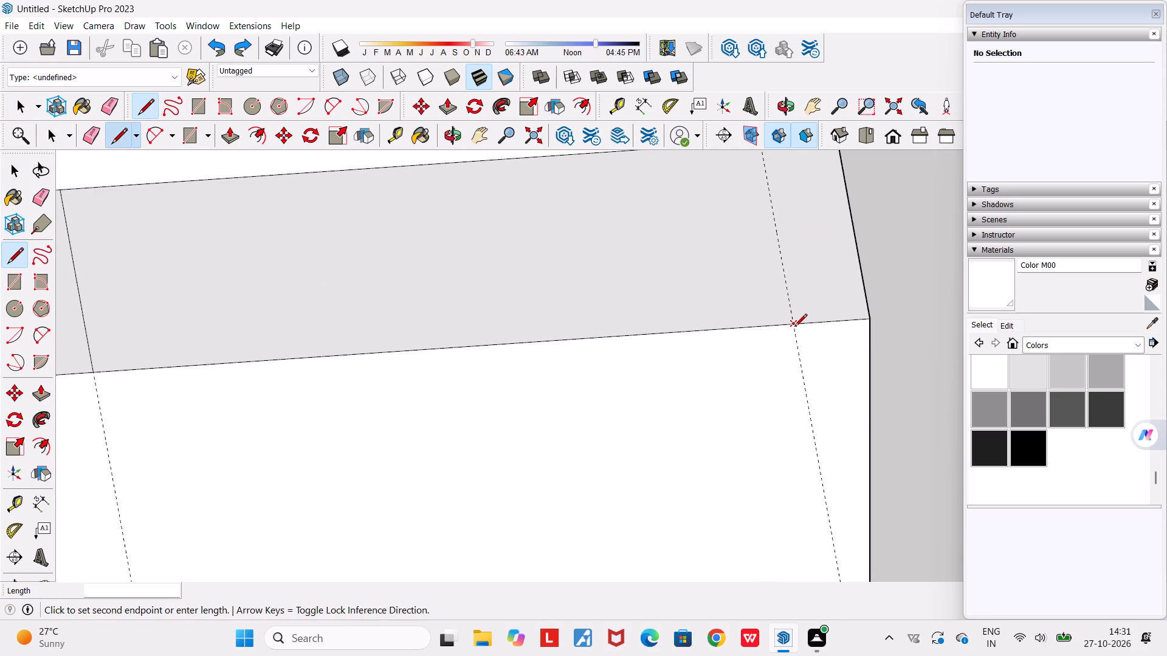
pyautogui.scroll(-5, 791, 307)
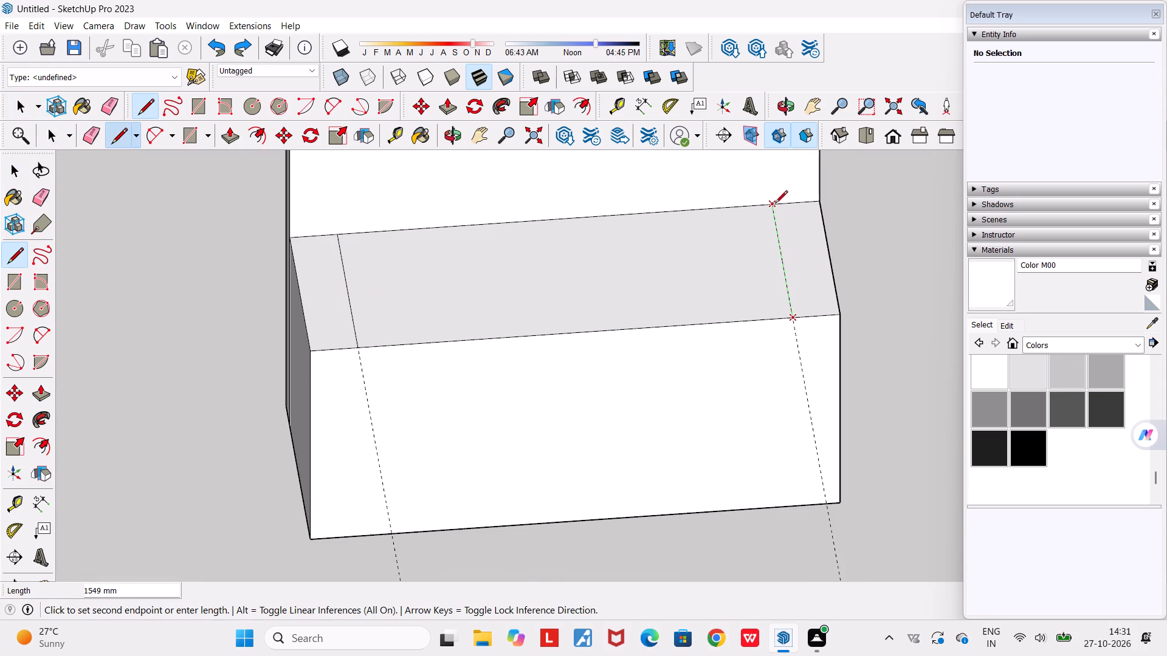
pyautogui.click(775, 203)
pyautogui.scroll(-7, 785, 284)
pyautogui.press('space')
# Erase both guides crossing the block.
pyautogui.scroll(-2, 763, 312)
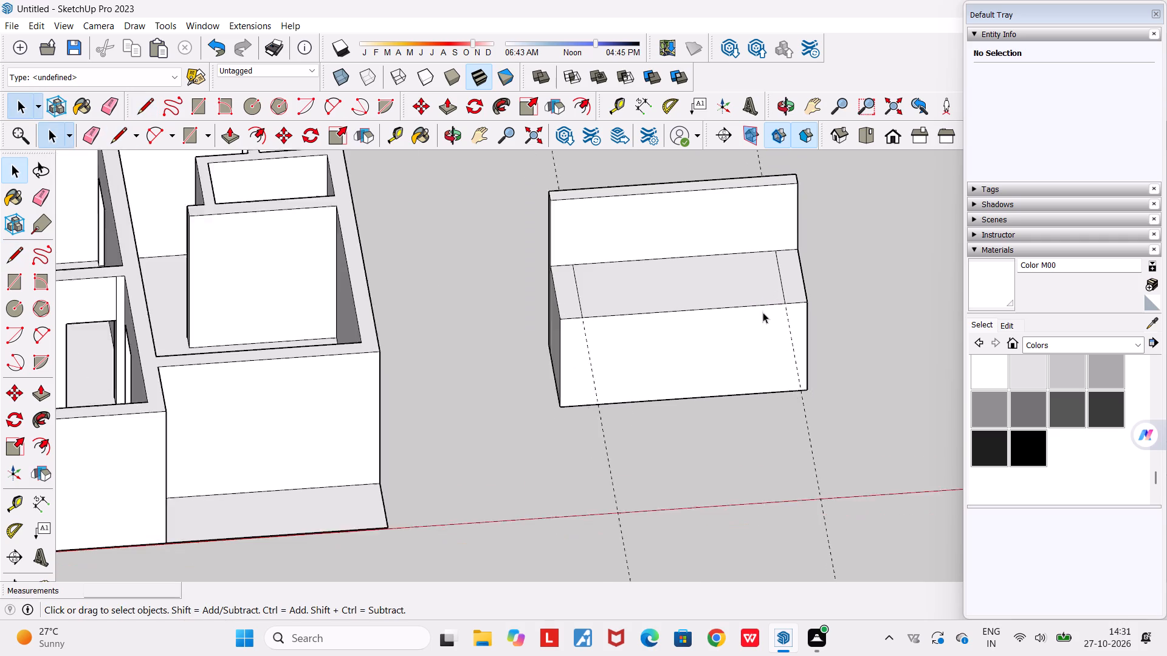
pyautogui.scroll(-6, 763, 312)
pyautogui.moveTo(751, 317); pyautogui.dragTo(738, 383, button='middle')
pyautogui.scroll(-4, 738, 383)
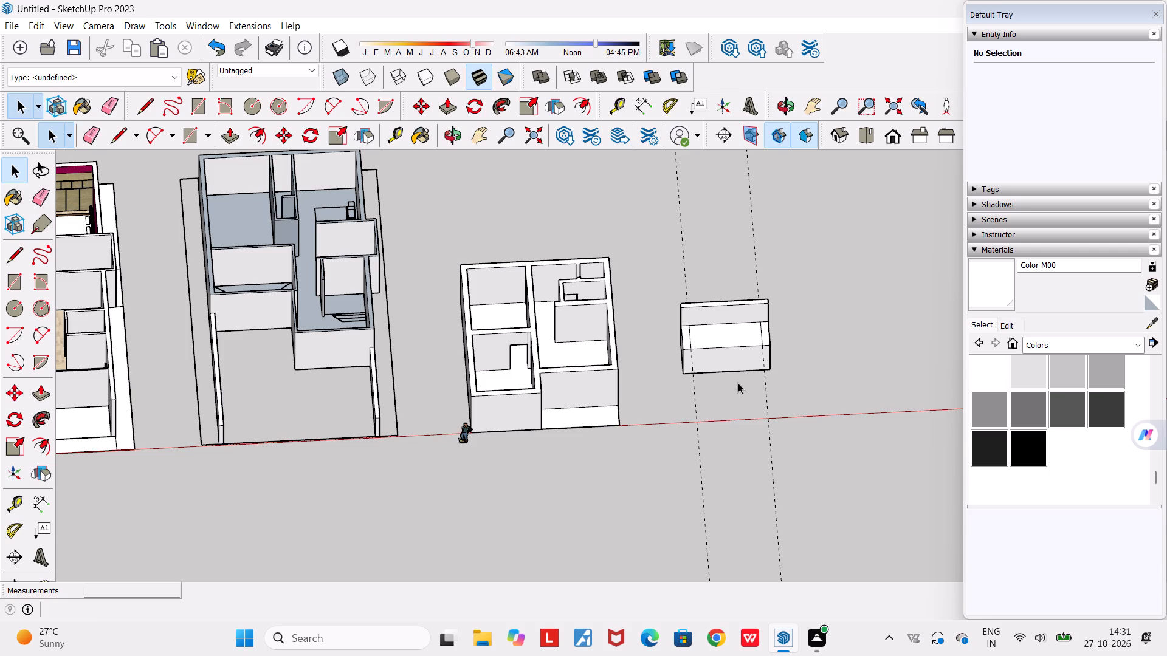
pyautogui.press('e')
pyautogui.moveTo(627, 231); pyautogui.dragTo(759, 227)
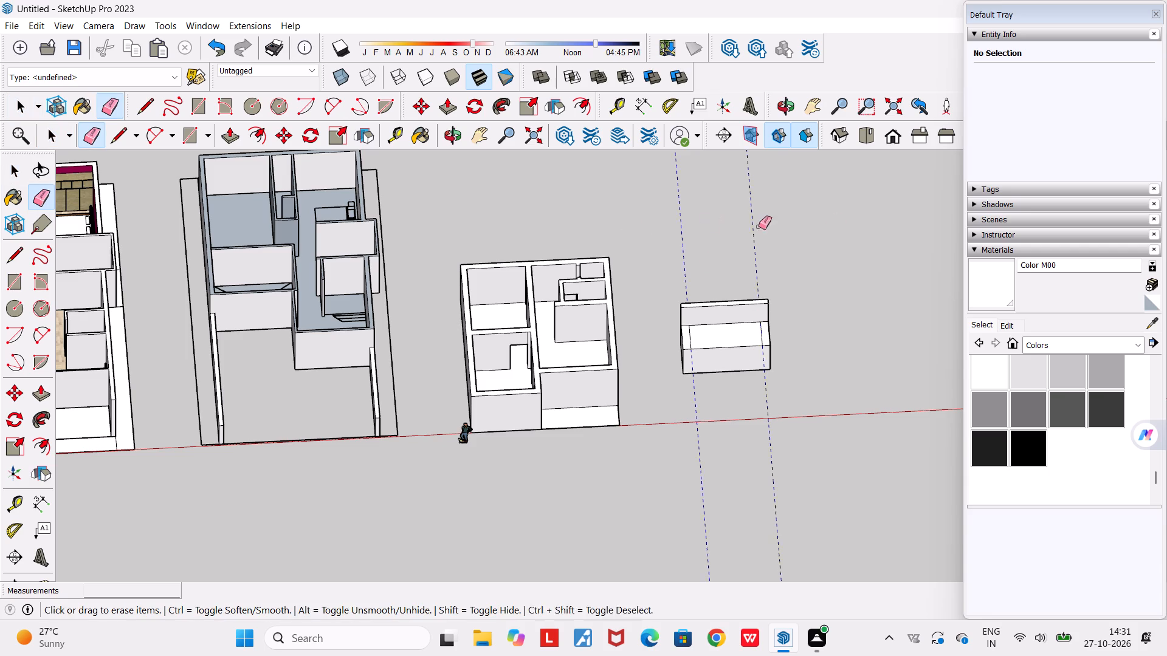
pyautogui.moveTo(759, 227); pyautogui.dragTo(861, 227)
pyautogui.scroll(5, 753, 325)
pyautogui.press('space')
# Extrude the end strip farther from the floor models up about 531 mm with Push/Pull.
pyautogui.moveTo(807, 406); pyautogui.dragTo(780, 397, button='middle')
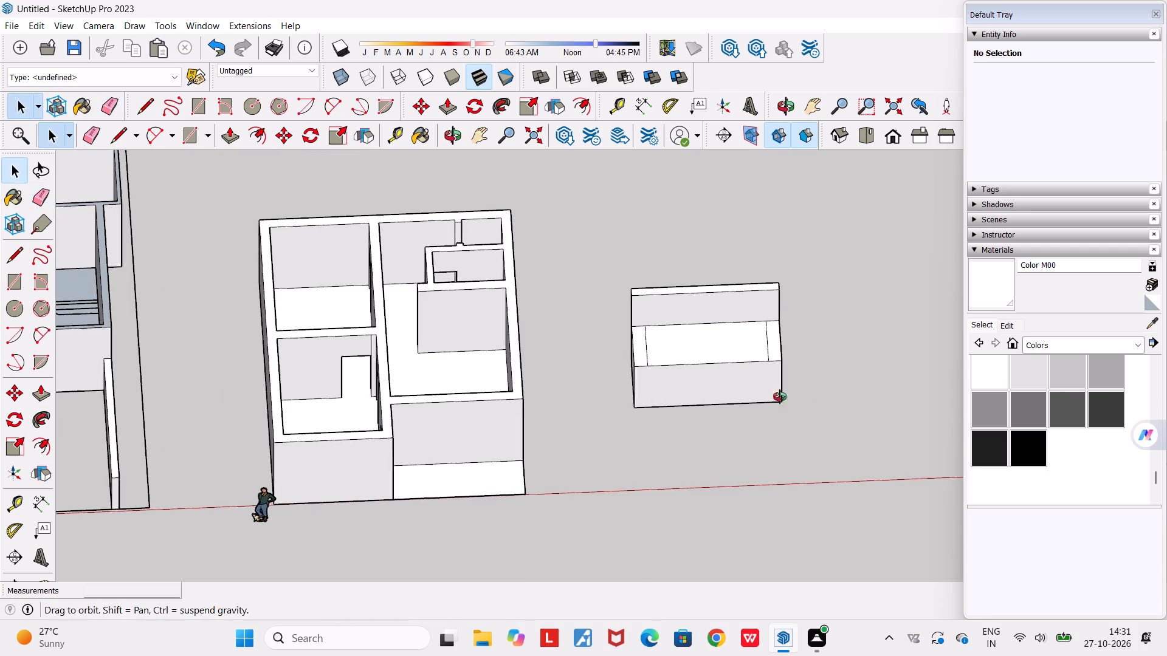
pyautogui.moveTo(780, 397); pyautogui.dragTo(698, 378, button='middle')
pyautogui.scroll(2, 774, 390)
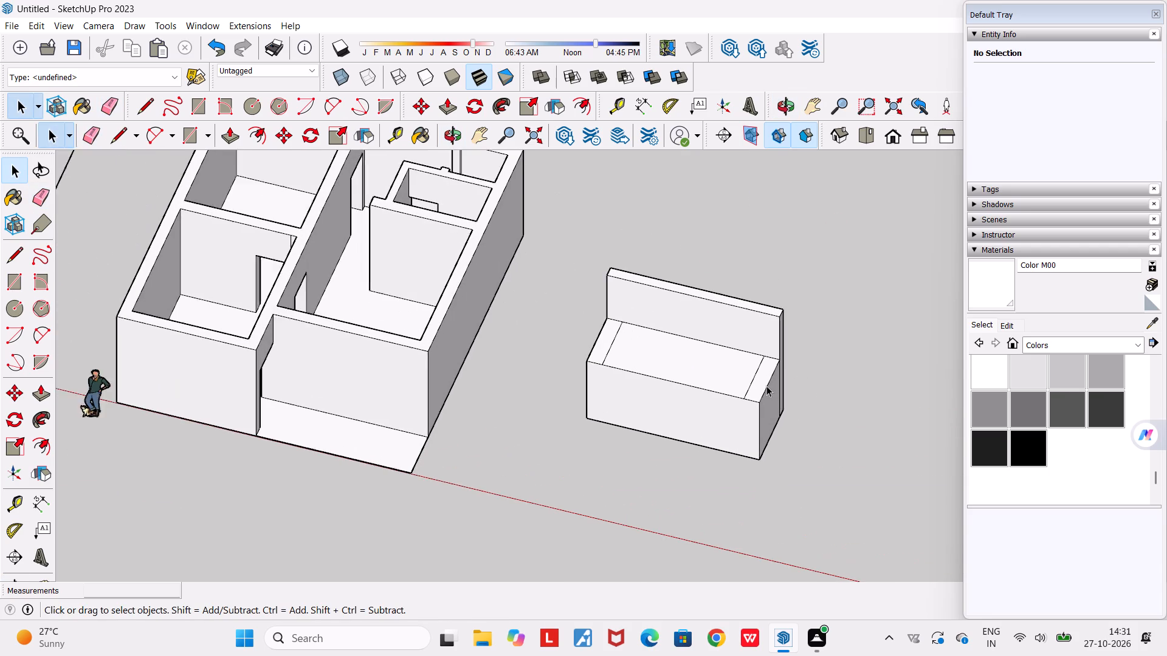
pyautogui.scroll(3, 766, 386)
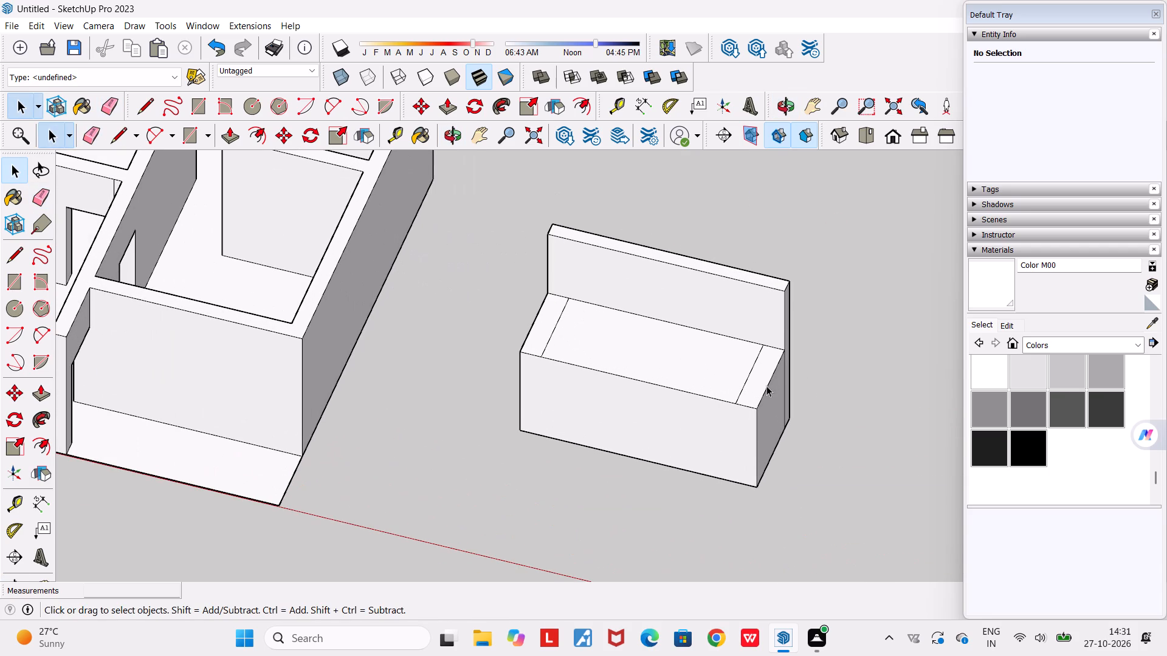
pyautogui.scroll(1, 763, 372)
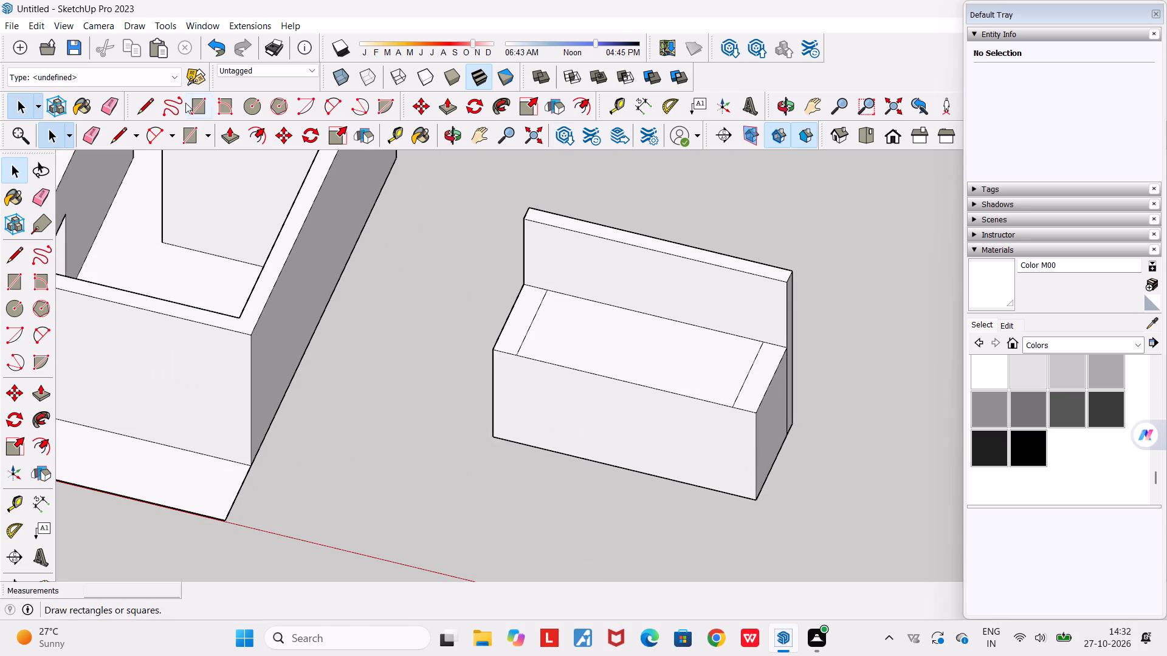
pyautogui.click(225, 138)
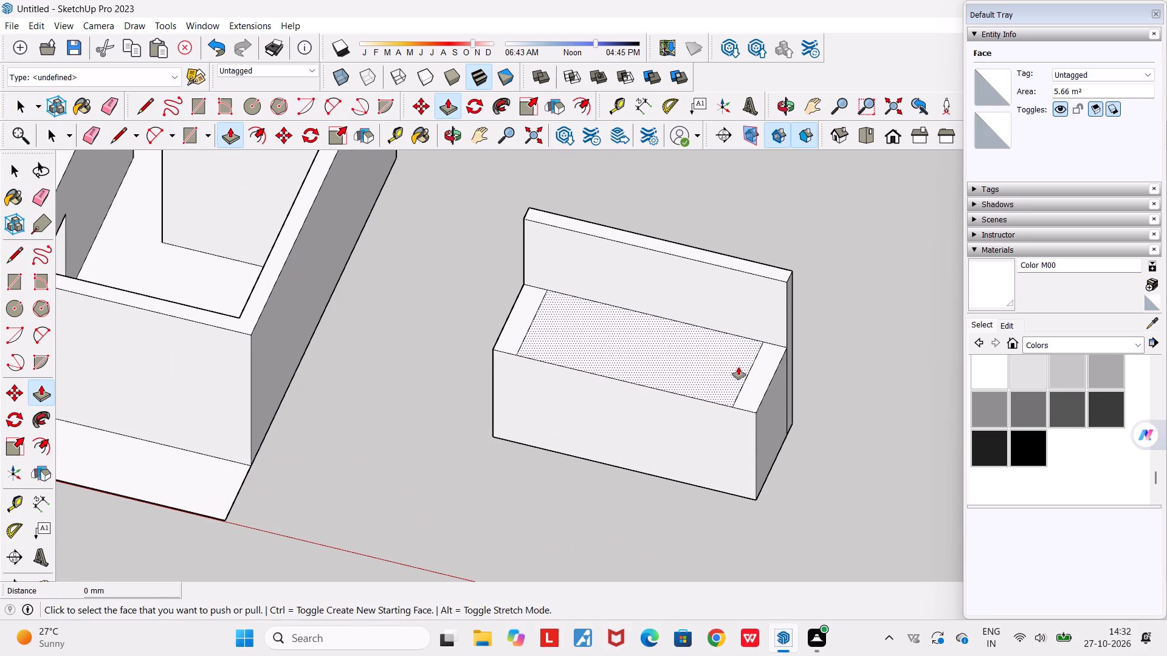
pyautogui.scroll(4, 762, 380)
pyautogui.click(762, 380)
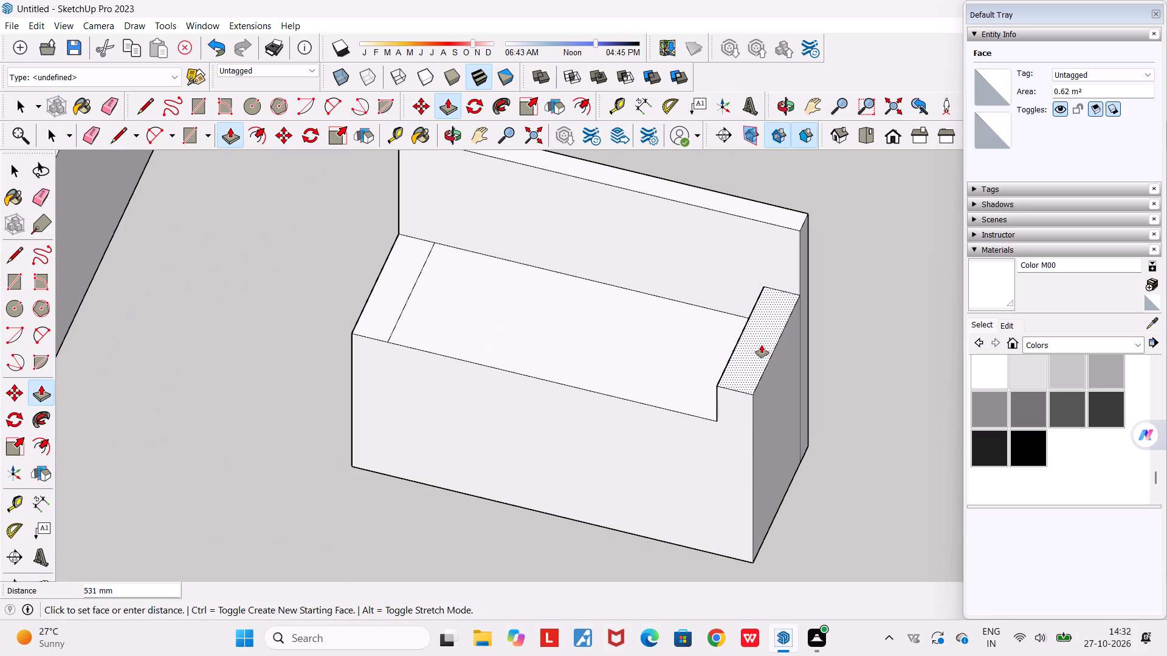
pyautogui.click(762, 345)
# Extrude the opposite end strip, nearest the floor models, up by the same distance with Push/Pull.
pyautogui.click(383, 289)
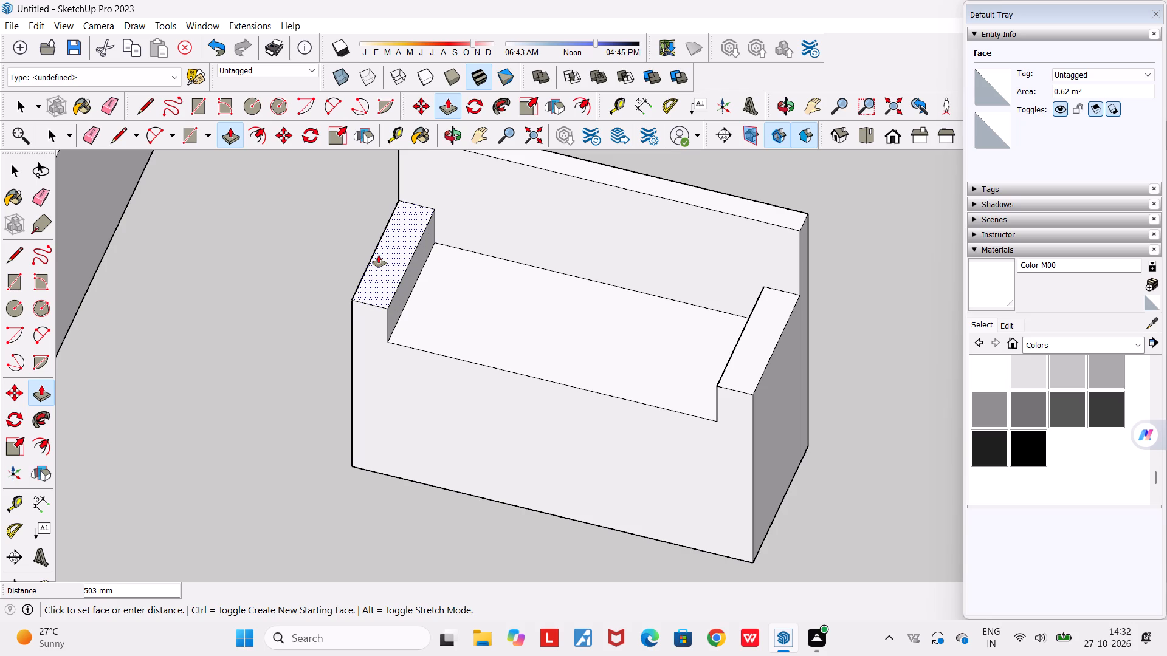
pyautogui.press('space')
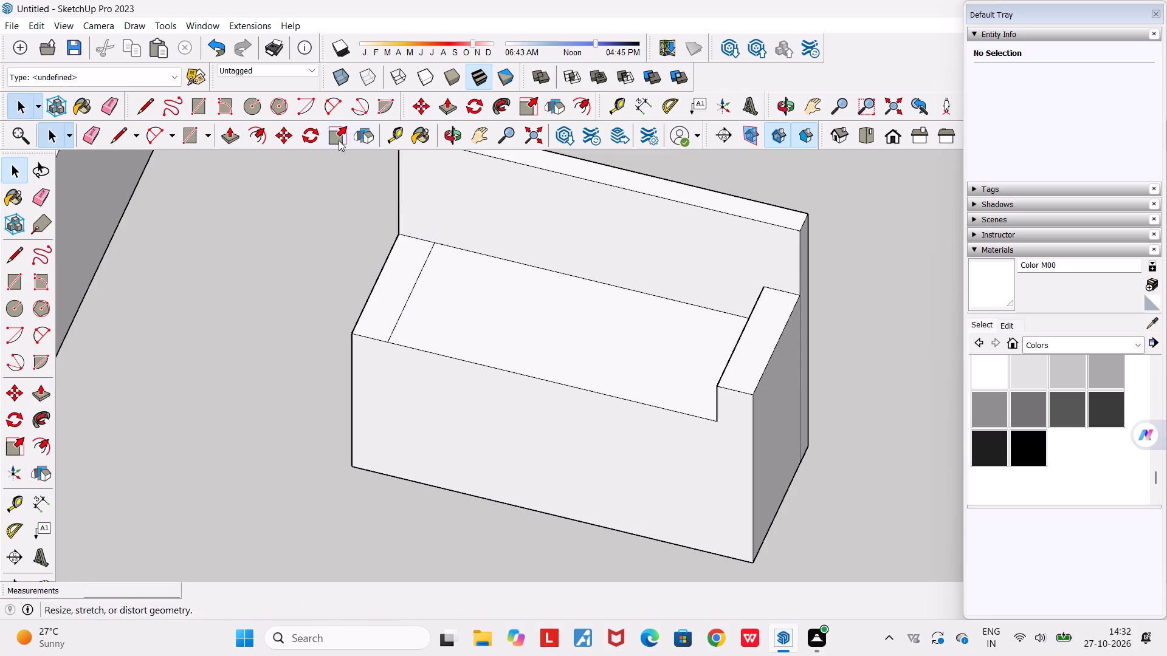
pyautogui.click(230, 133)
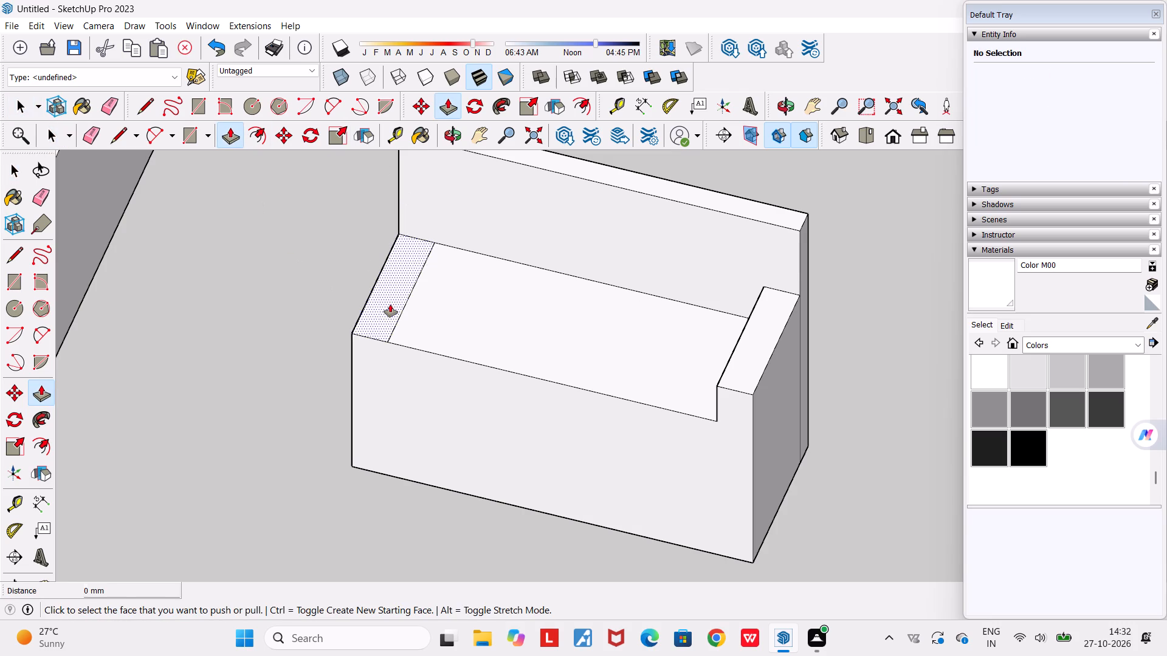
pyautogui.doubleClick(390, 304)
# Examine the block with its two raised end strips from the front and from both ends.
pyautogui.moveTo(421, 360); pyautogui.dragTo(641, 357, button='middle')
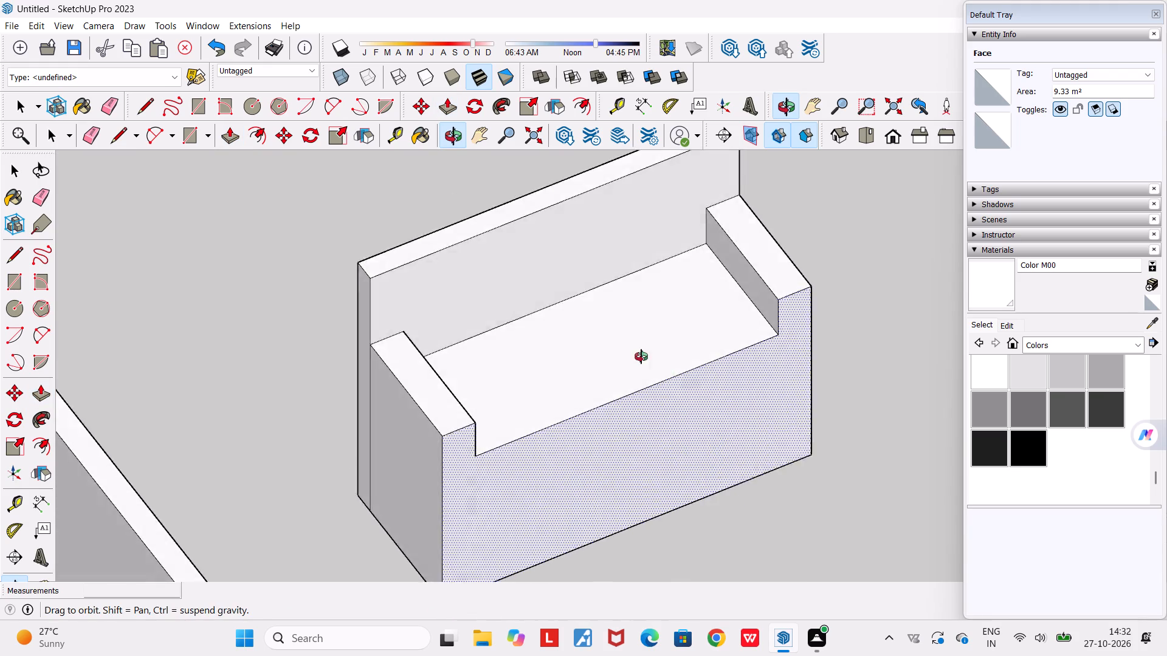
pyautogui.moveTo(641, 357); pyautogui.dragTo(616, 343, button='middle')
pyautogui.scroll(-5, 616, 343)
pyautogui.scroll(3, 576, 478)
pyautogui.moveTo(563, 480); pyautogui.dragTo(487, 436, button='middle')
pyautogui.scroll(-2, 487, 436)
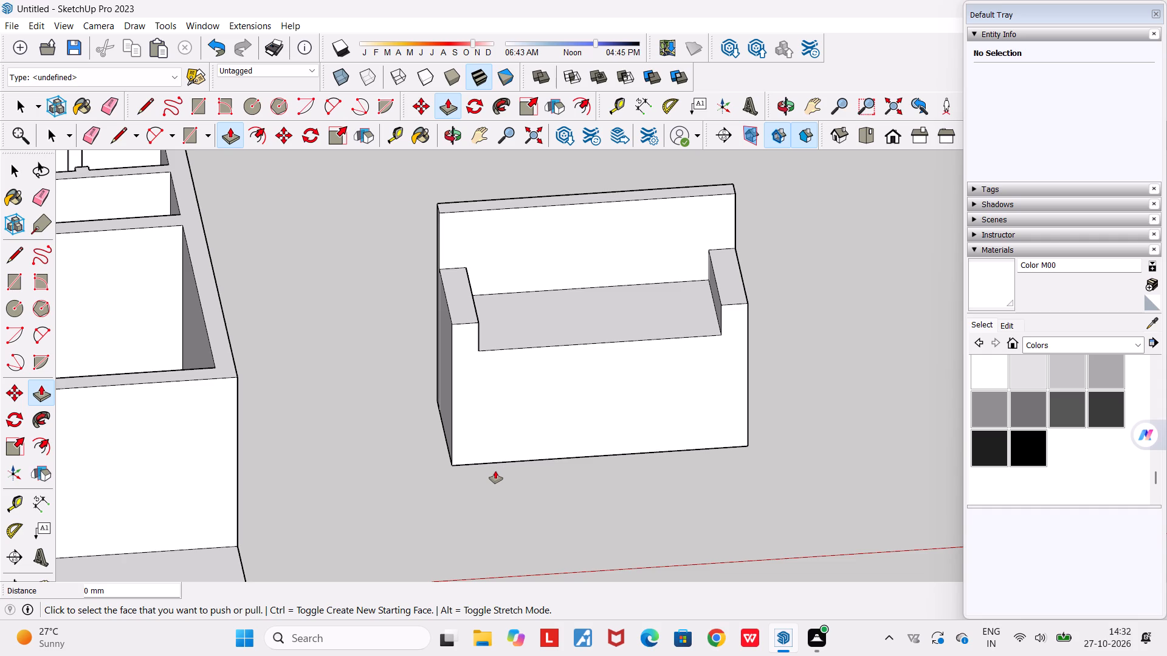
pyautogui.press('space')
# Place a horizontal guide on the block's front face, 500 mm above its bottom edge.
pyautogui.scroll(1, 497, 508)
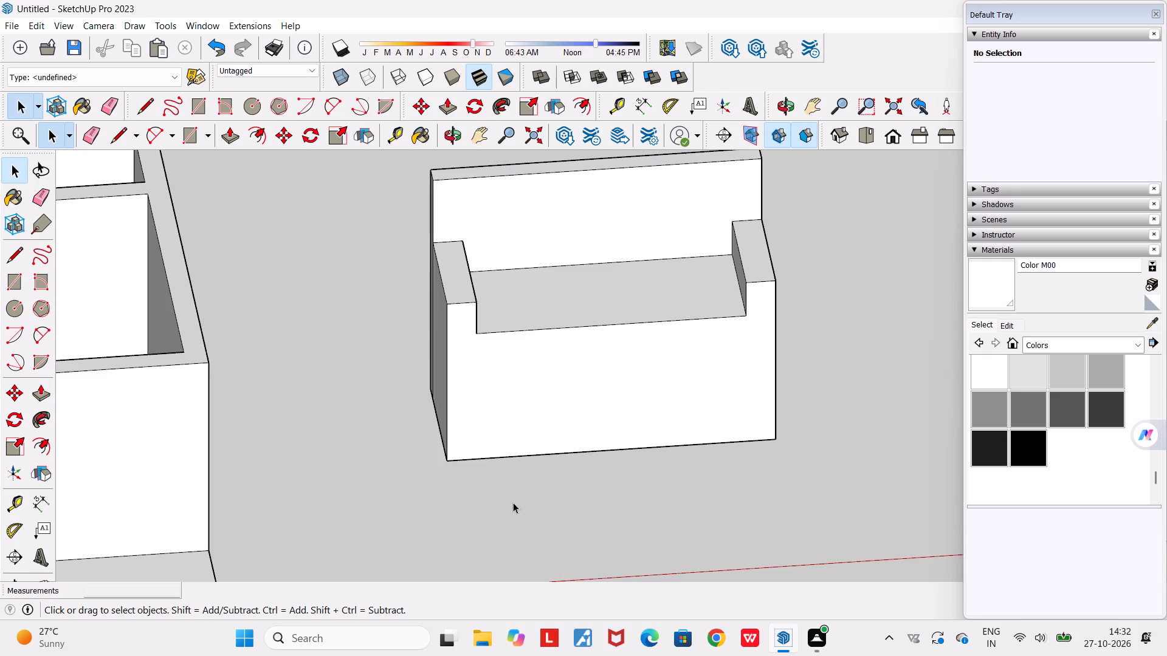
pyautogui.click(393, 132)
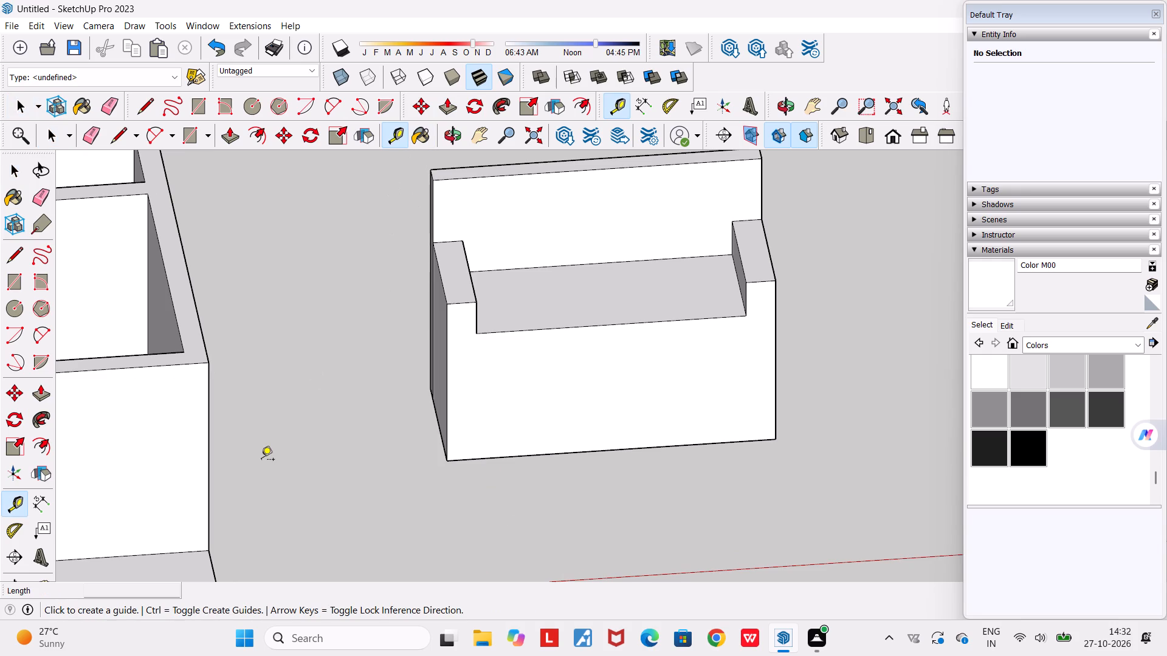
pyautogui.click(610, 449)
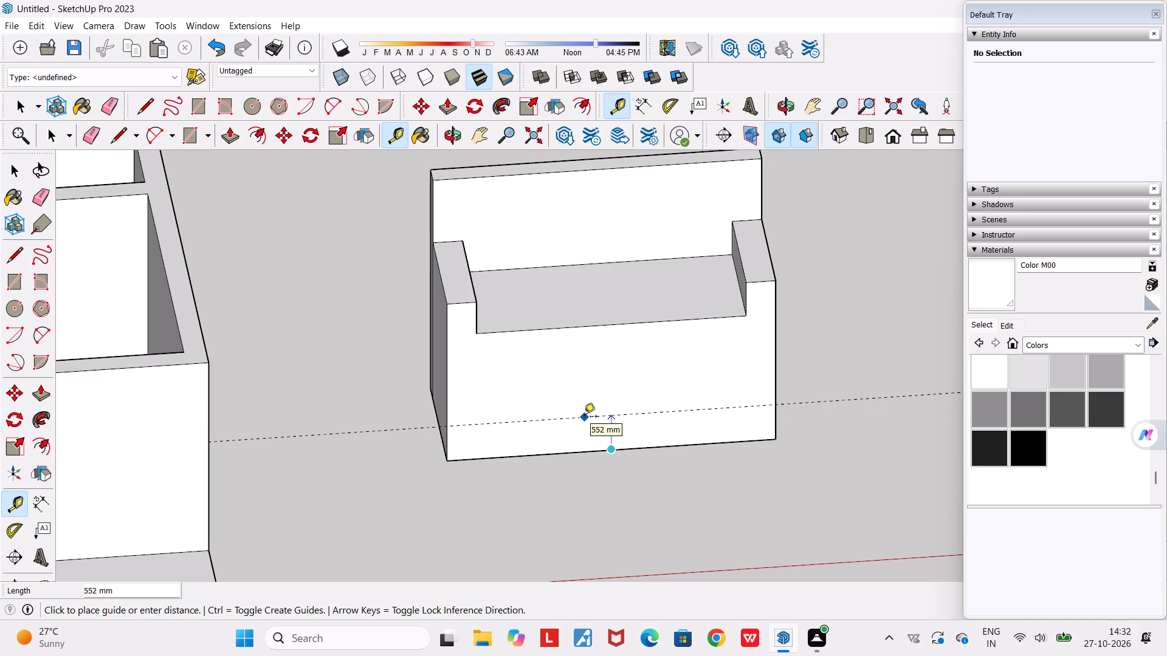
pyautogui.write('500')
pyautogui.press('Return')
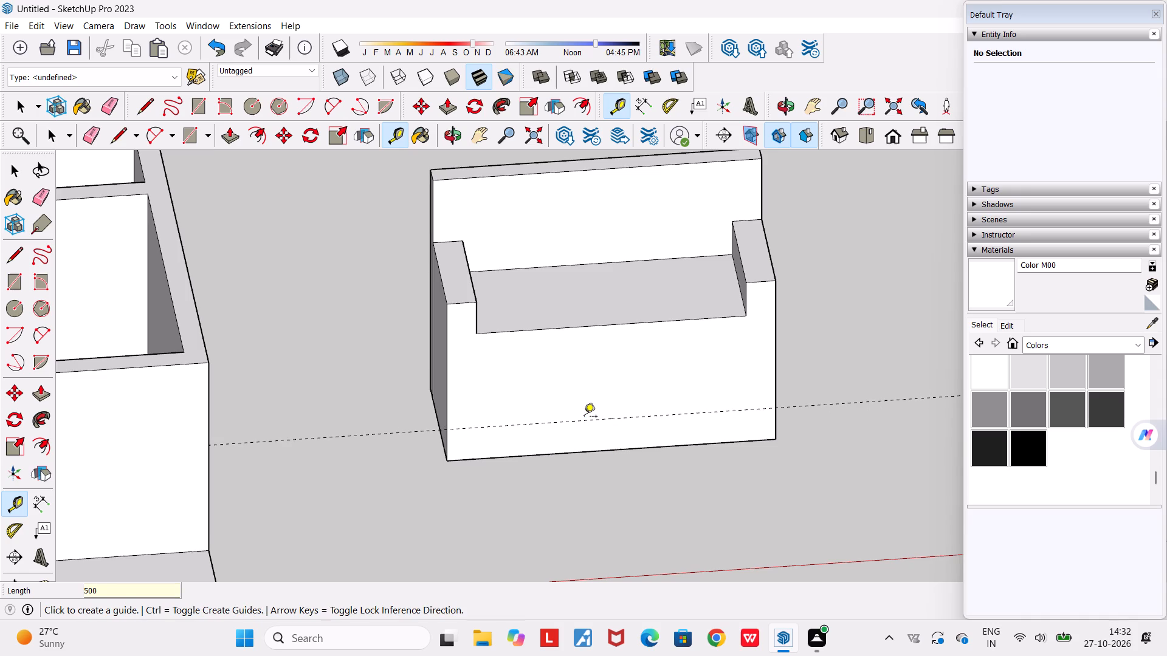
# Place vertical guides on the front face, 400 mm inward from each of its two side edges.
pyautogui.click(448, 381)
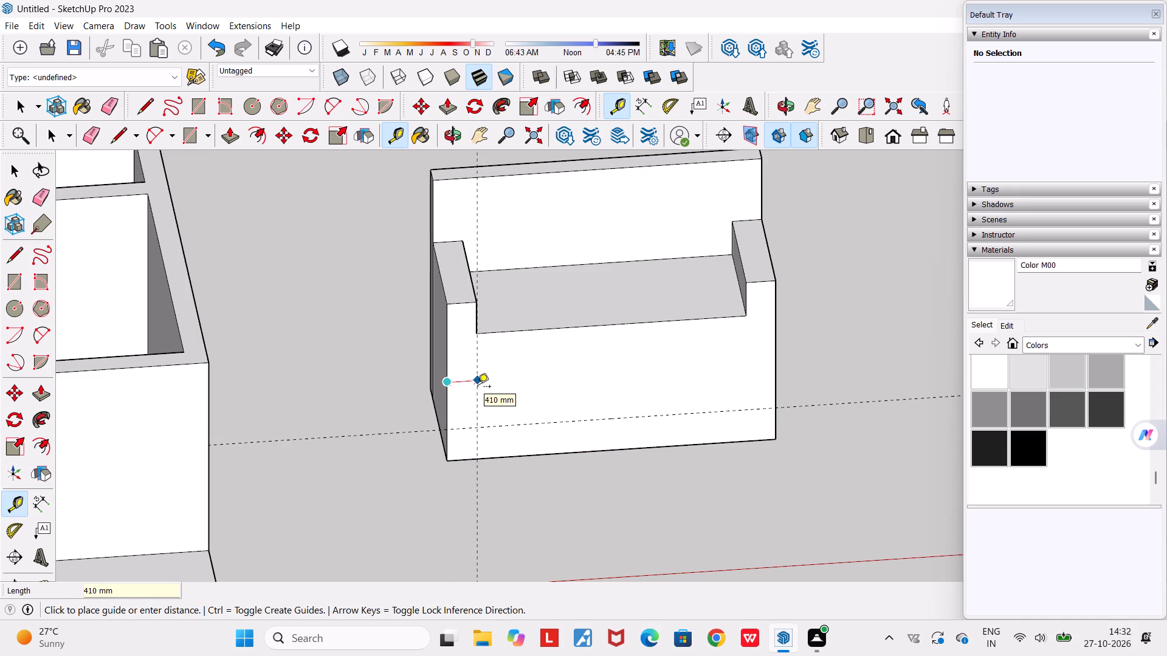
pyautogui.write('400')
pyautogui.press('Return')
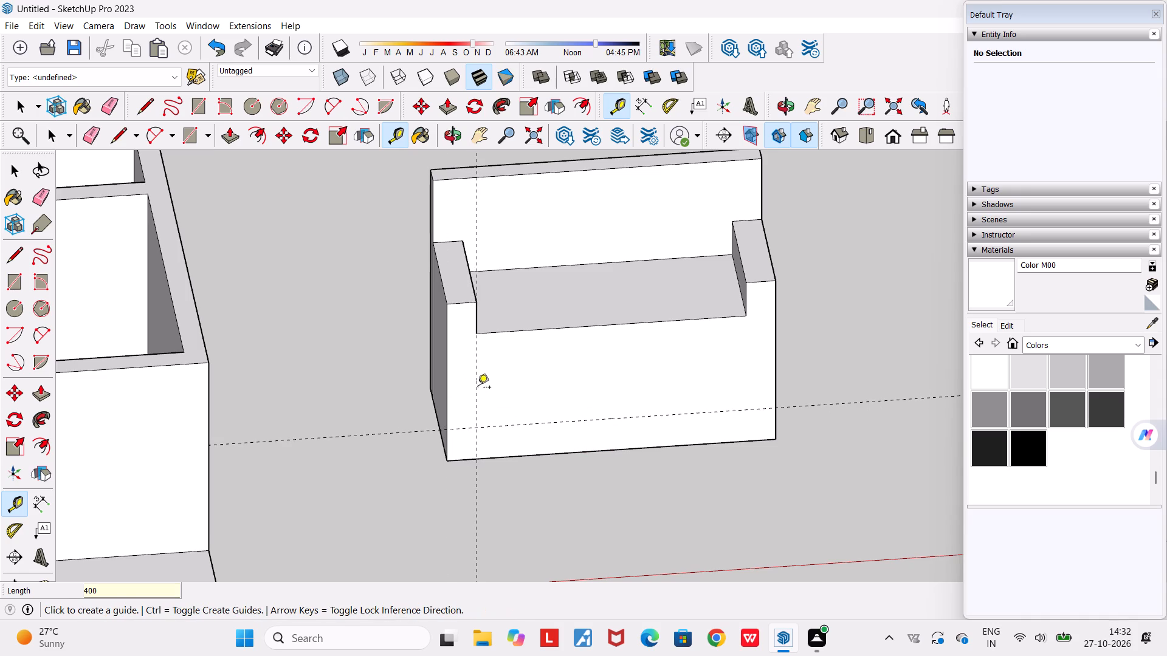
pyautogui.click(776, 363)
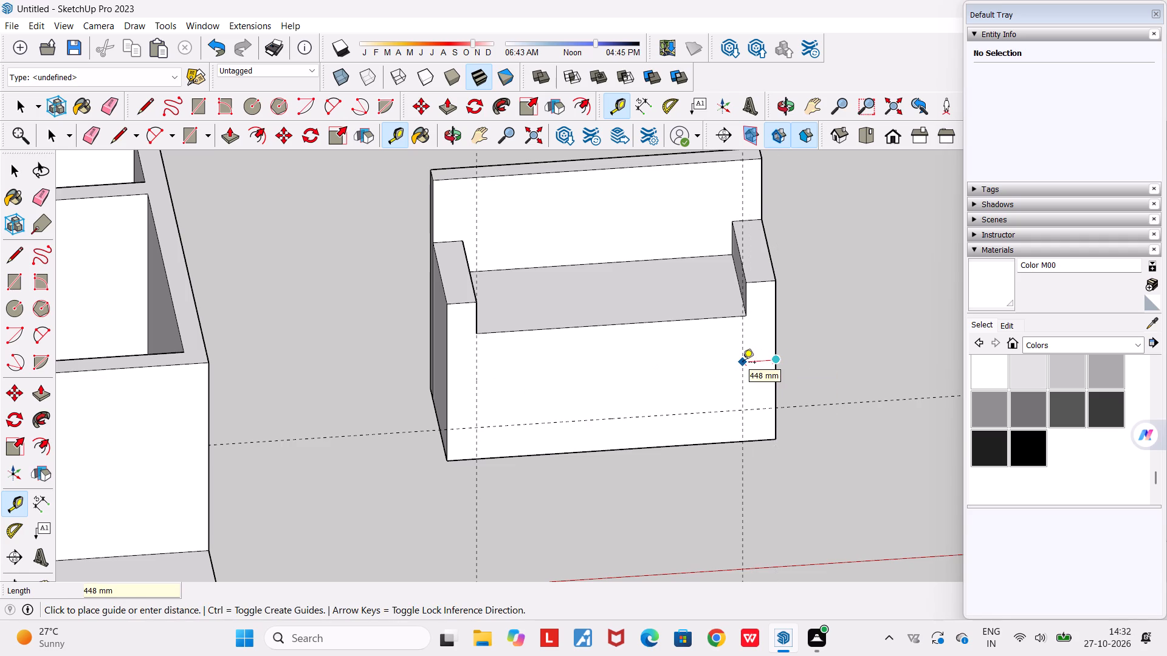
pyautogui.write('400')
pyautogui.press('Return')
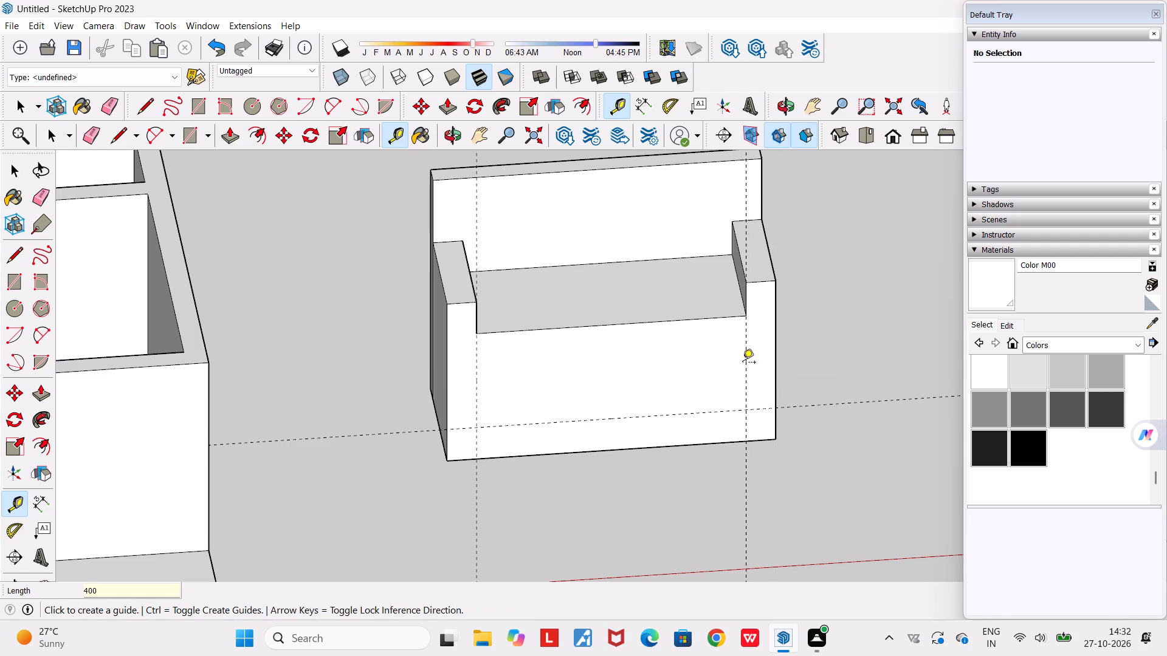
pyautogui.press('space')
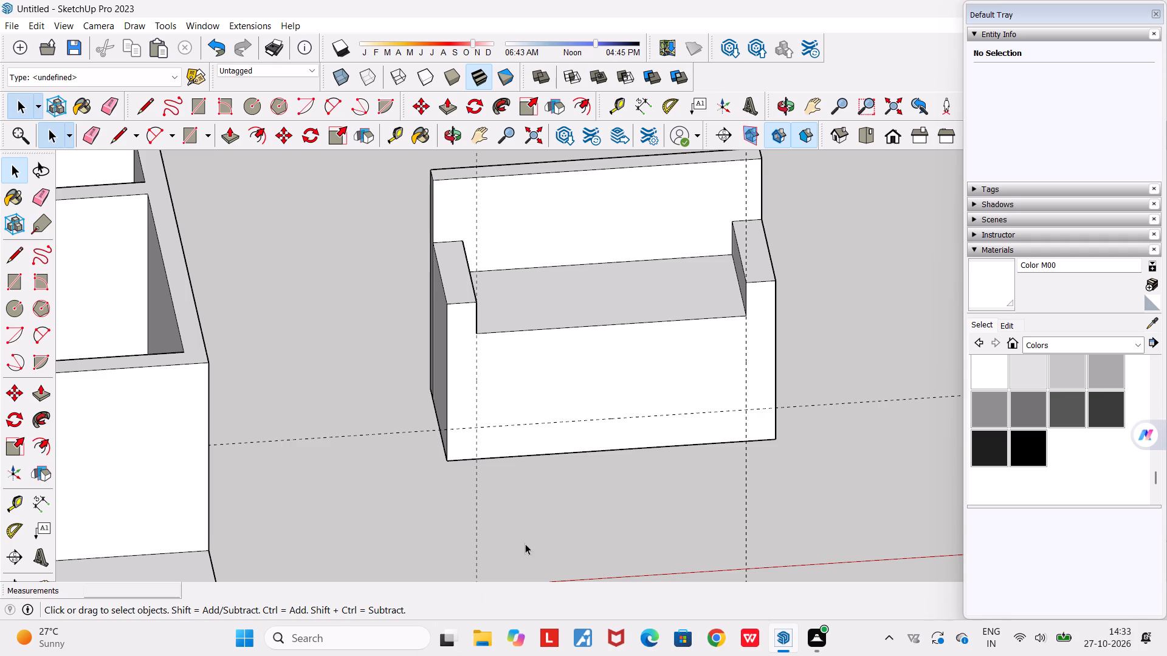
# Draw a rectangle about 3657 mm wide on the front face, from the horizontal guide down to the bottom edge between the vertical guides.
pyautogui.moveTo(529, 535); pyautogui.dragTo(729, 364, button='middle')
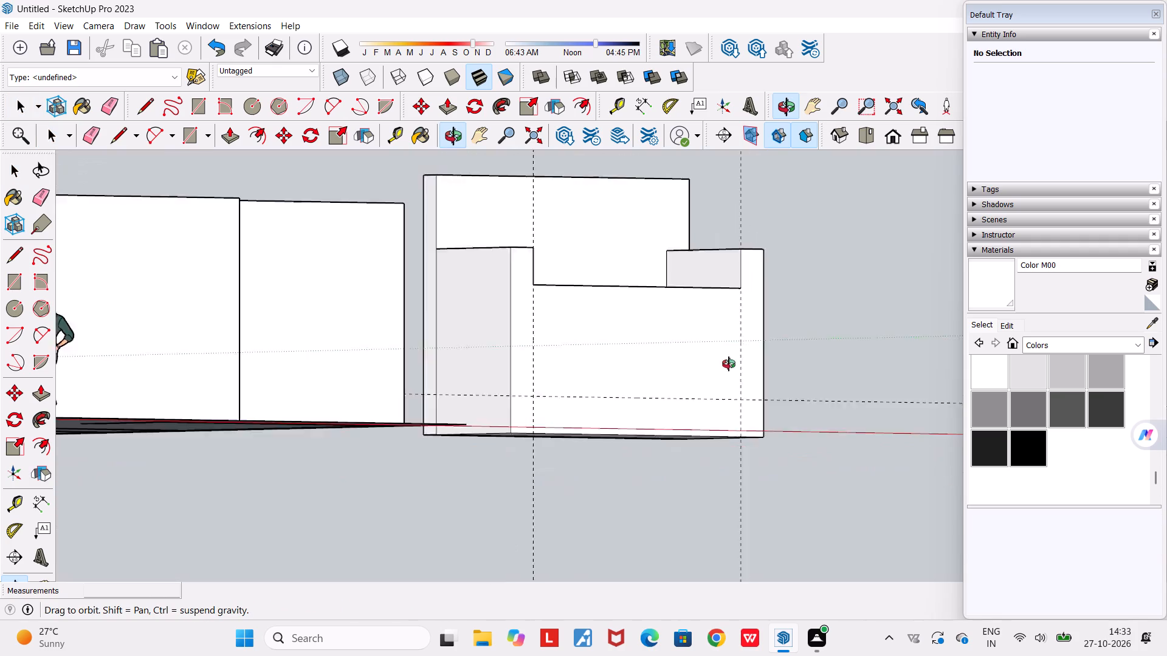
pyautogui.moveTo(729, 364); pyautogui.dragTo(691, 384, button='middle')
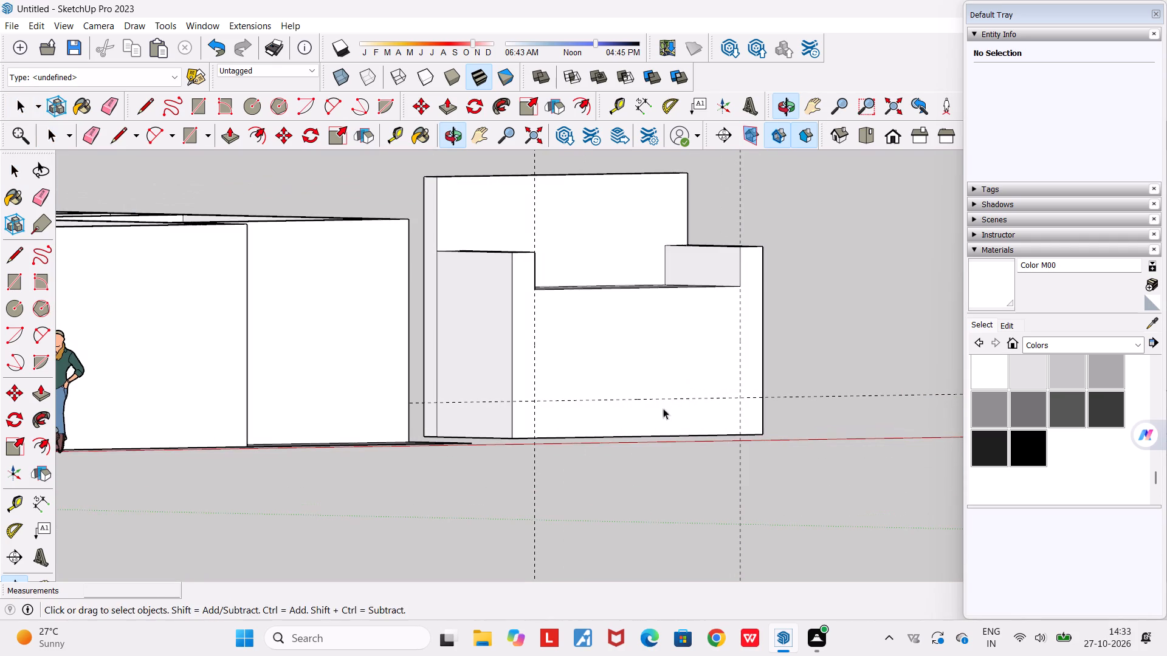
pyautogui.moveTo(653, 414); pyautogui.dragTo(608, 429, button='middle')
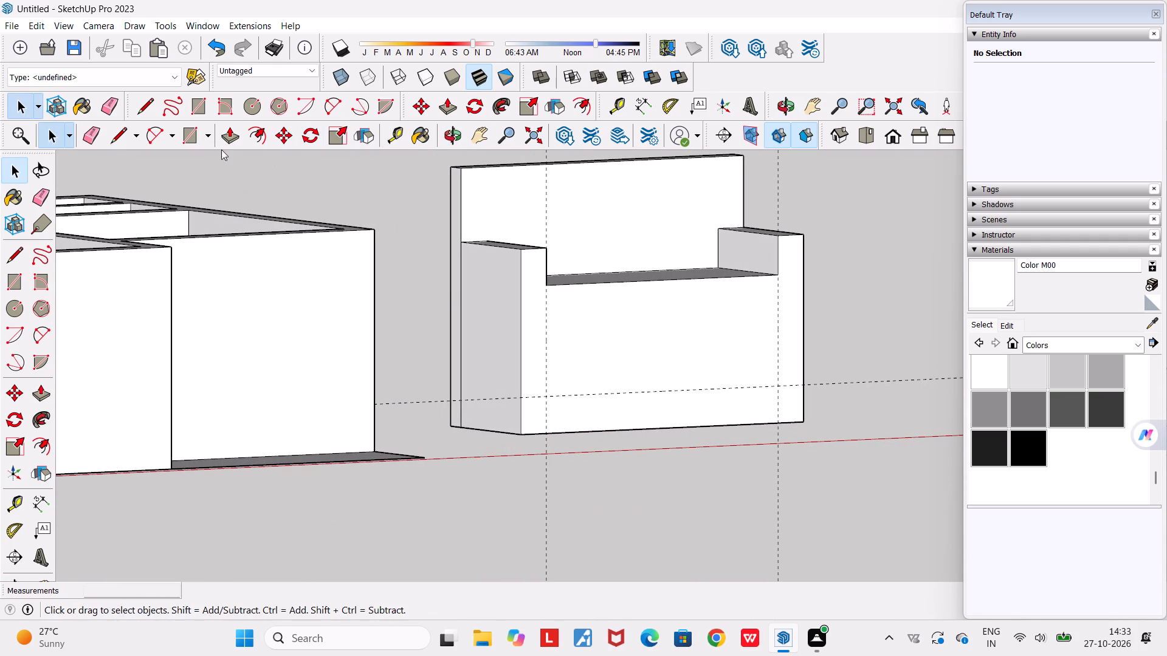
pyautogui.click(205, 111)
pyautogui.click(546, 397)
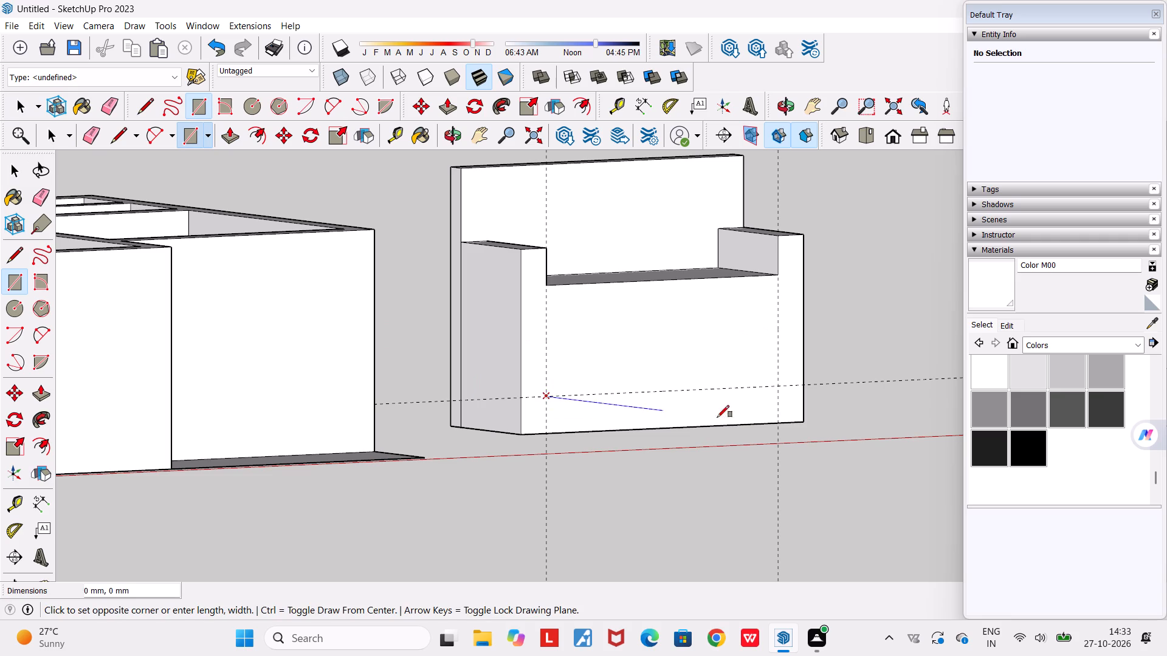
pyautogui.scroll(9, 779, 419)
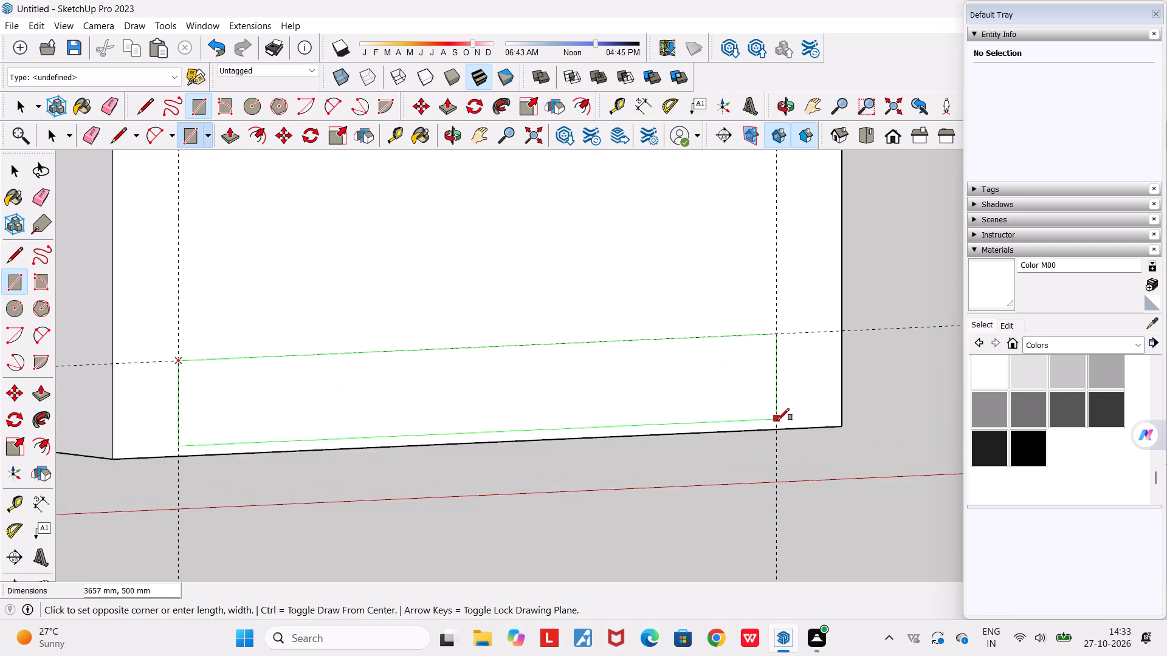
pyautogui.click(776, 432)
# Recess the bottom rectangle deep into the block with Push/Pull, leaving a leg under each arm.
pyautogui.moveTo(689, 434); pyautogui.dragTo(663, 476, button='middle')
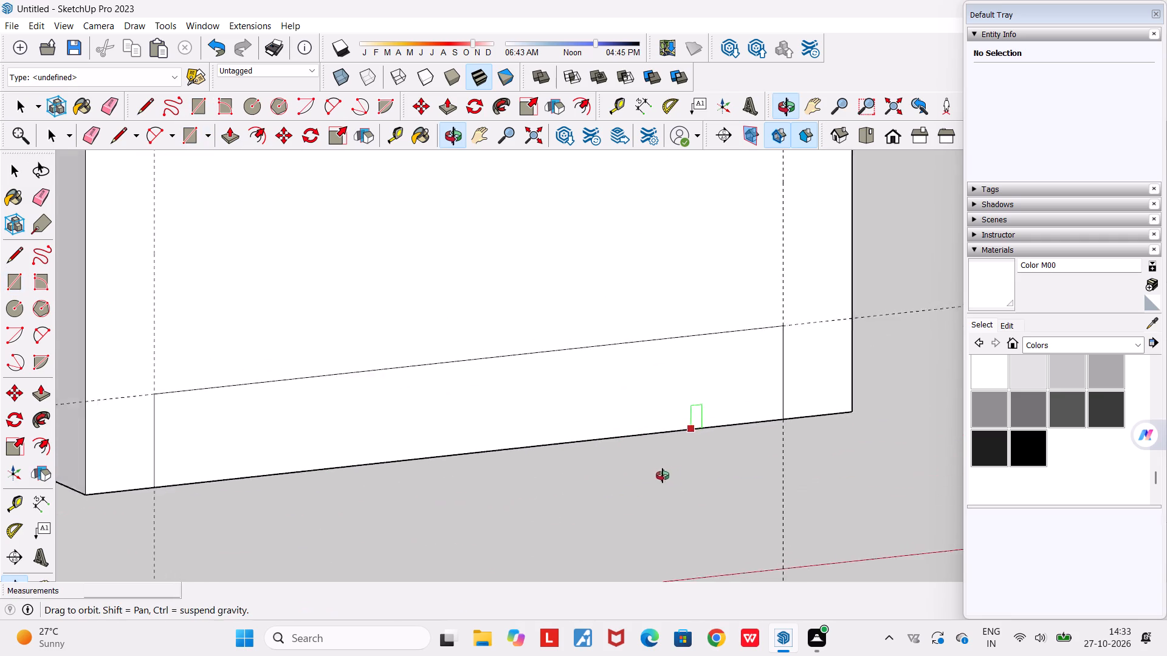
pyautogui.scroll(-3, 662, 476)
pyautogui.moveTo(663, 476); pyautogui.dragTo(661, 476, button='middle')
pyautogui.scroll(-5, 659, 476)
pyautogui.moveTo(659, 476); pyautogui.dragTo(651, 495, button='middle')
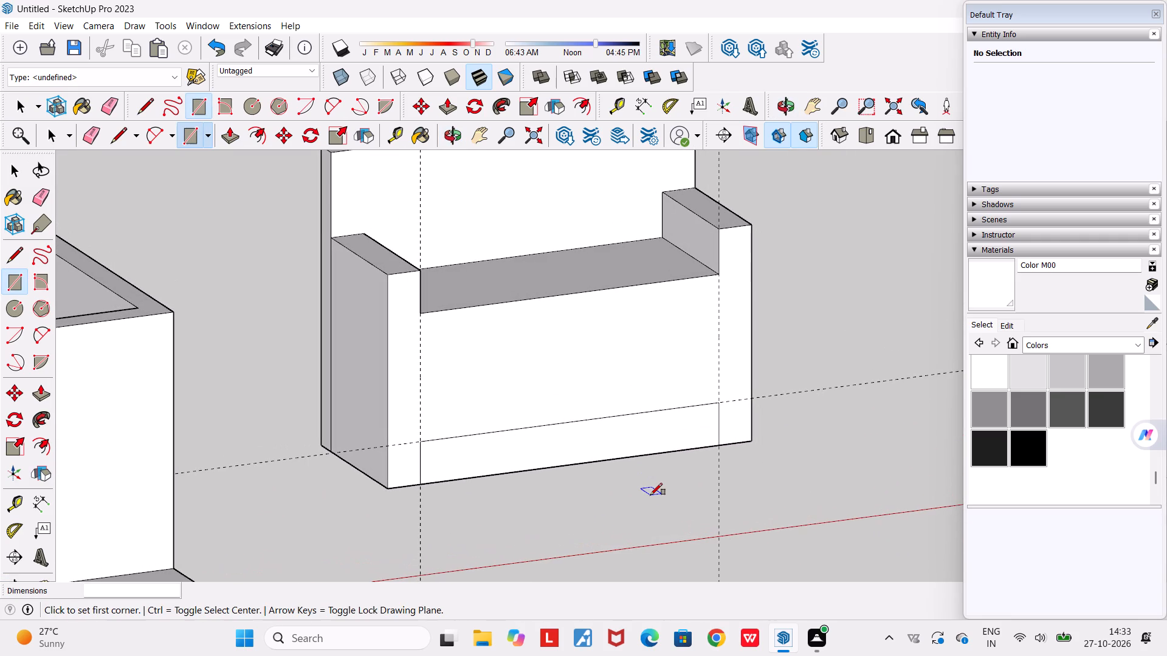
pyautogui.press('space')
pyautogui.press('p')
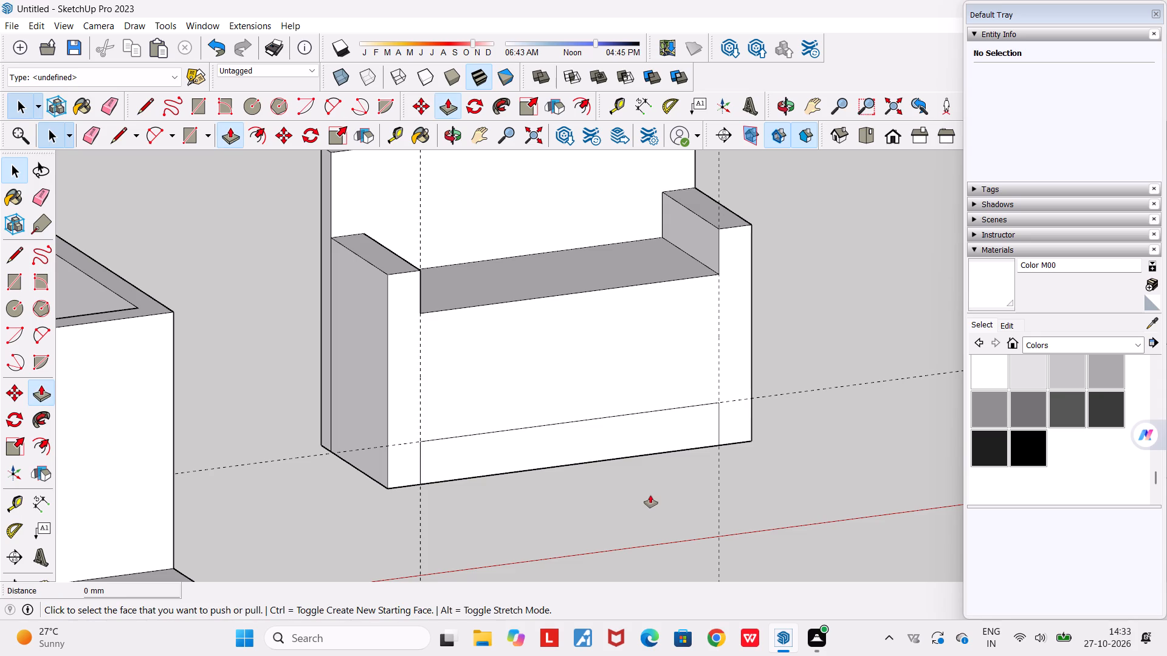
pyautogui.press('Return')
pyautogui.click(633, 440)
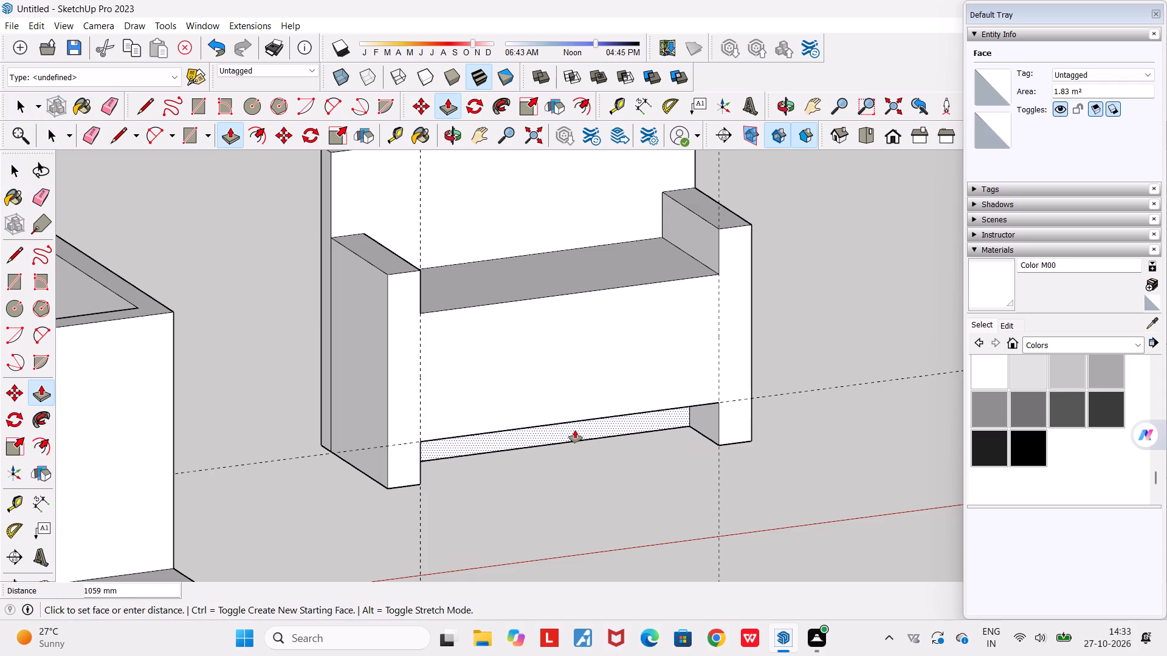
pyautogui.click(560, 436)
# Erase the vertical seam between arm and backrest on the end face nearest the floor models.
pyautogui.moveTo(578, 462); pyautogui.dragTo(582, 463, button='middle')
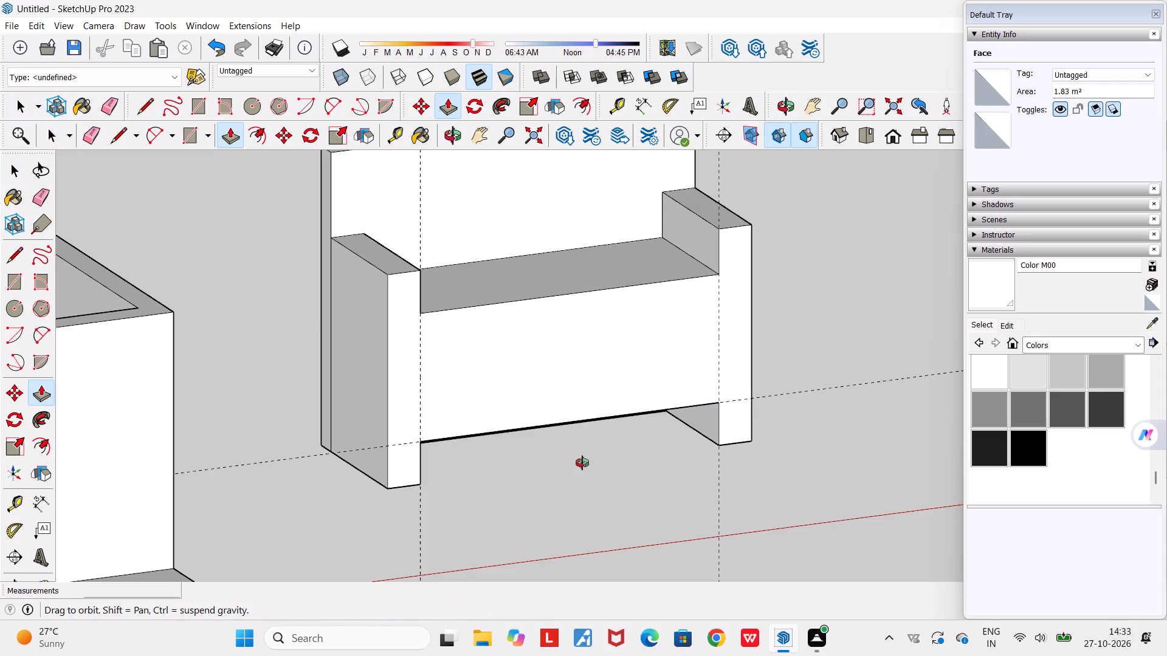
pyautogui.moveTo(582, 463); pyautogui.dragTo(297, 451, button='middle')
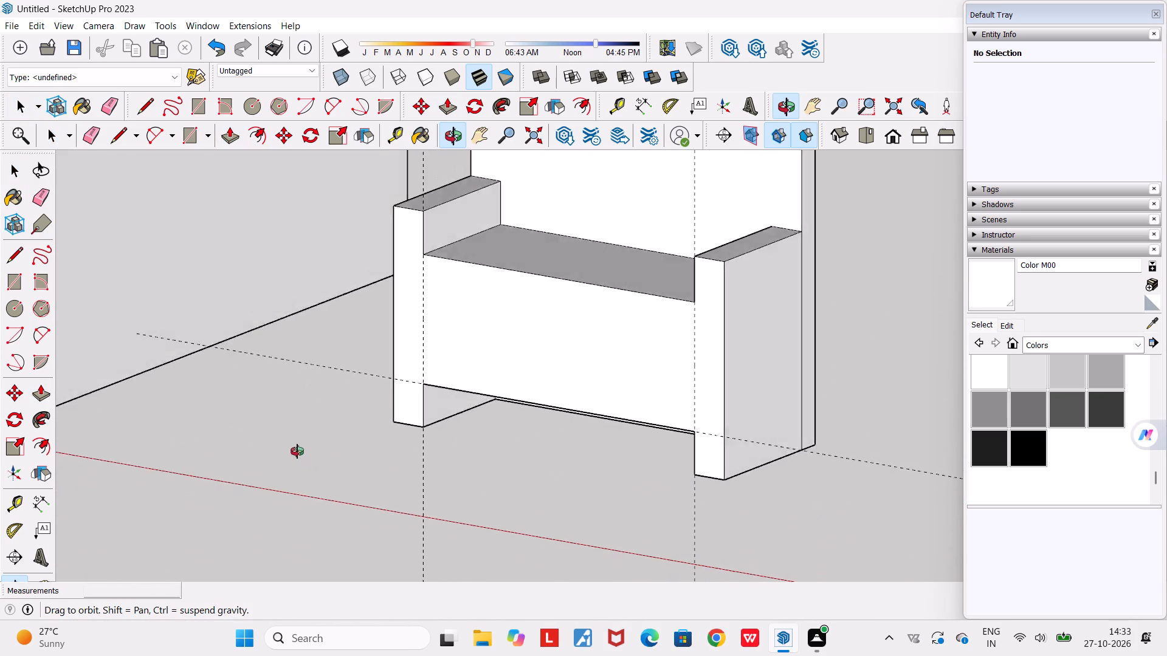
pyautogui.moveTo(297, 451); pyautogui.dragTo(572, 282, button='middle')
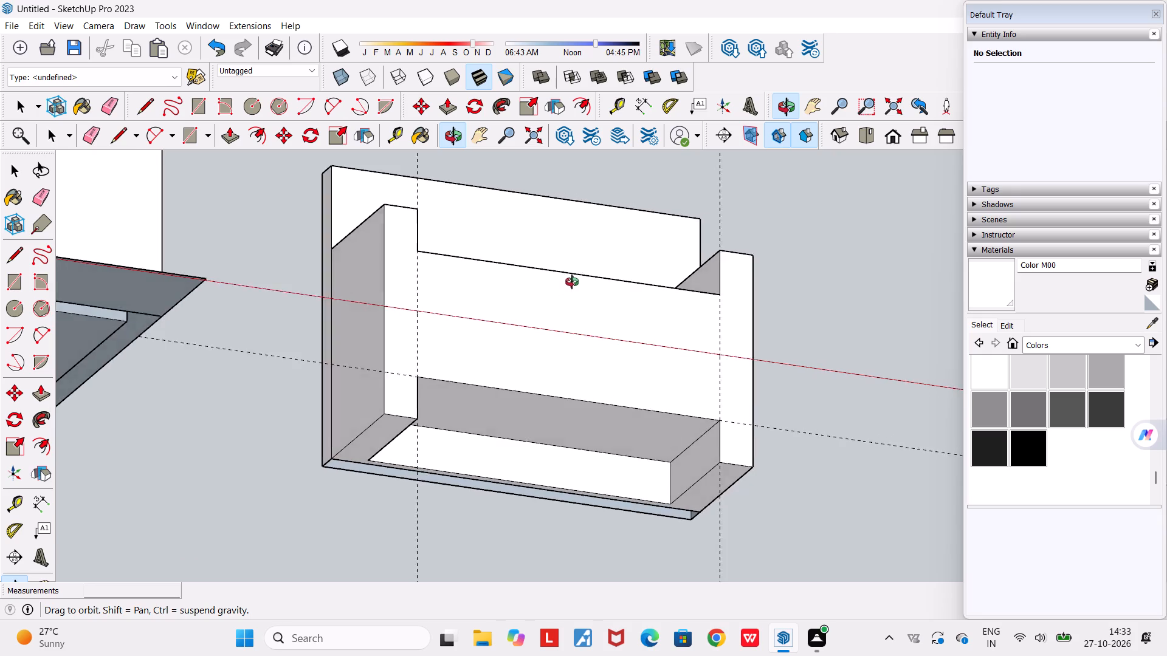
pyautogui.moveTo(572, 282); pyautogui.dragTo(757, 247, button='middle')
pyautogui.scroll(-4, 757, 247)
pyautogui.press('space')
pyautogui.moveTo(577, 359); pyautogui.dragTo(627, 306, button='middle')
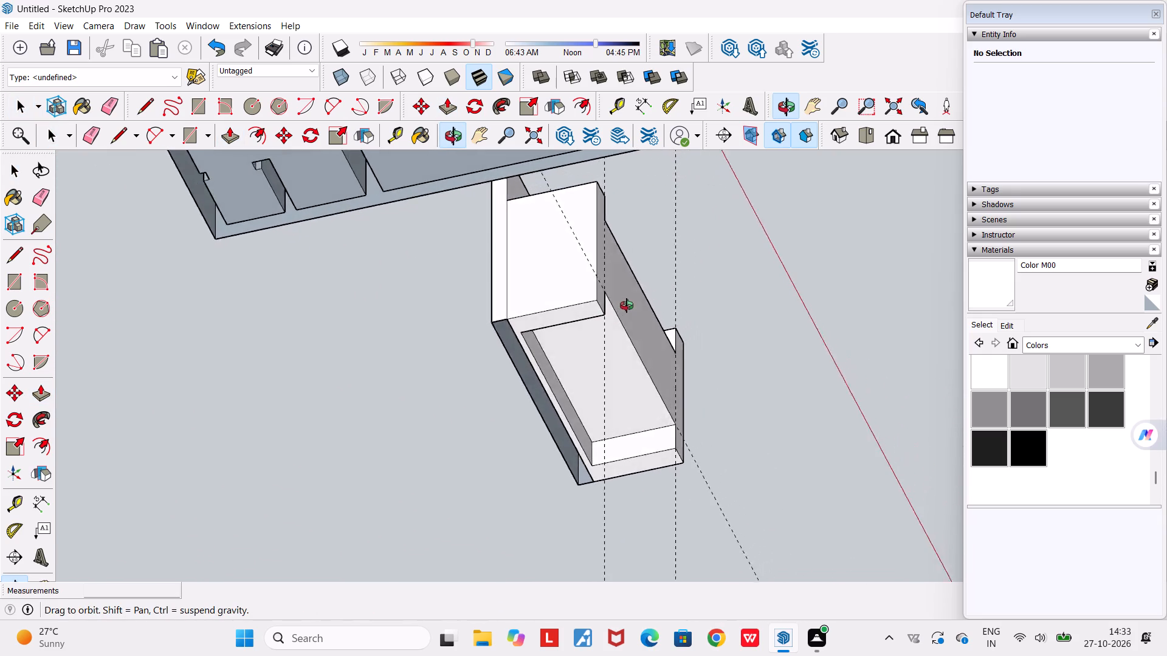
pyautogui.moveTo(627, 306); pyautogui.dragTo(635, 304, button='middle')
pyautogui.scroll(-4, 635, 304)
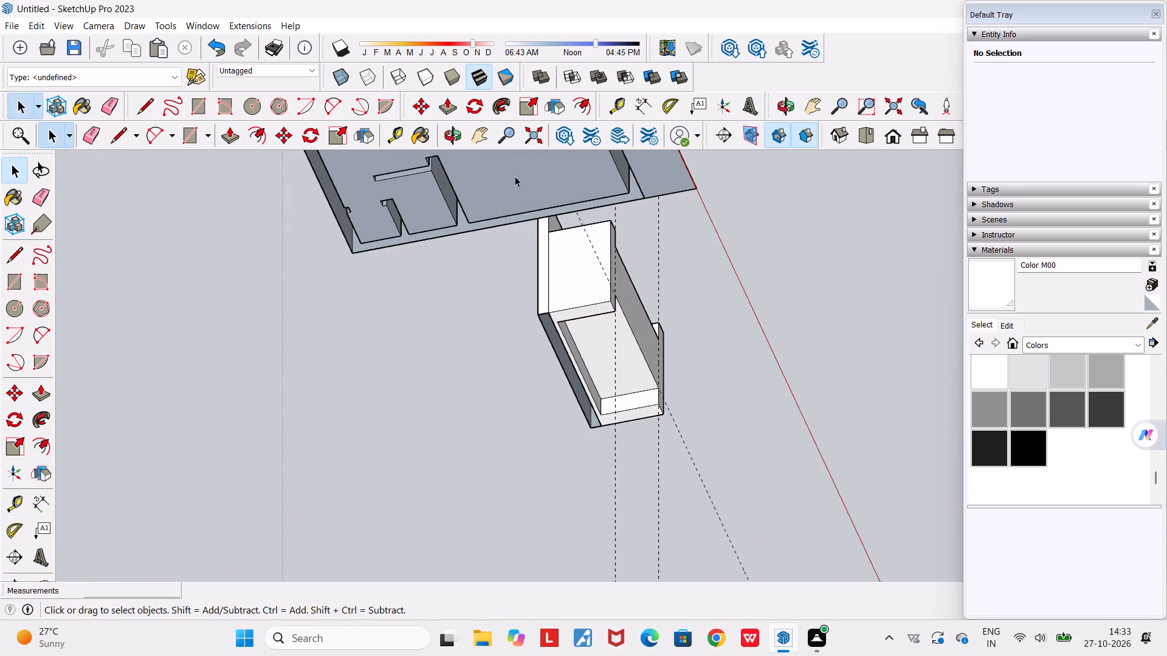
pyautogui.press('e')
pyautogui.moveTo(553, 287); pyautogui.dragTo(549, 287)
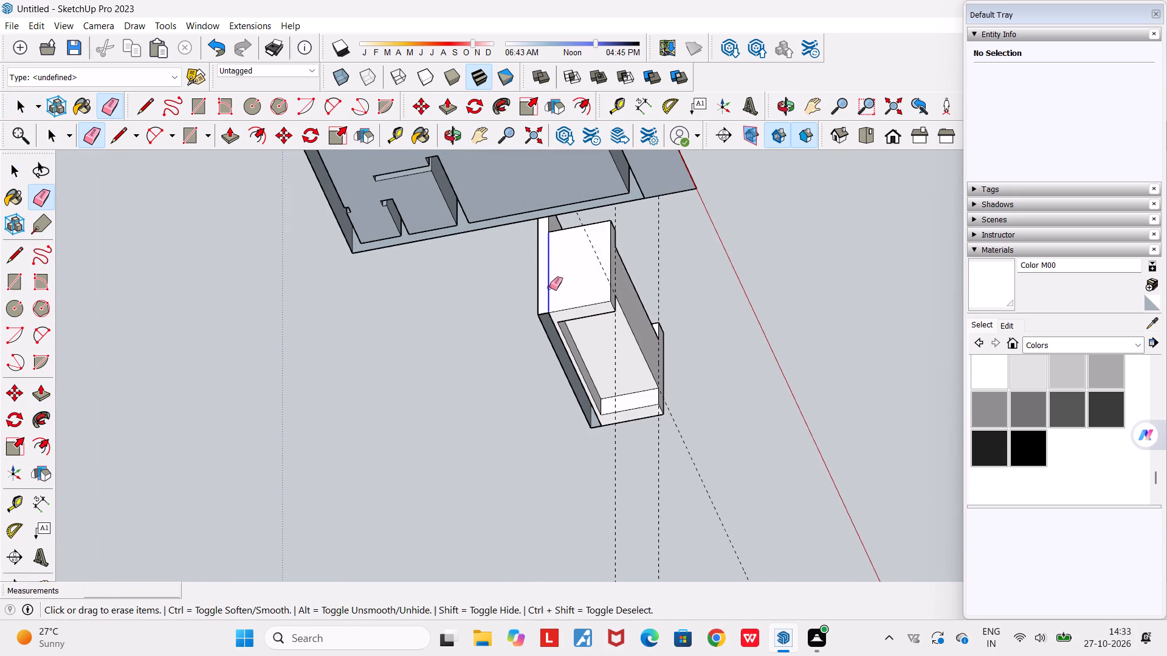
pyautogui.moveTo(549, 287); pyautogui.dragTo(546, 287)
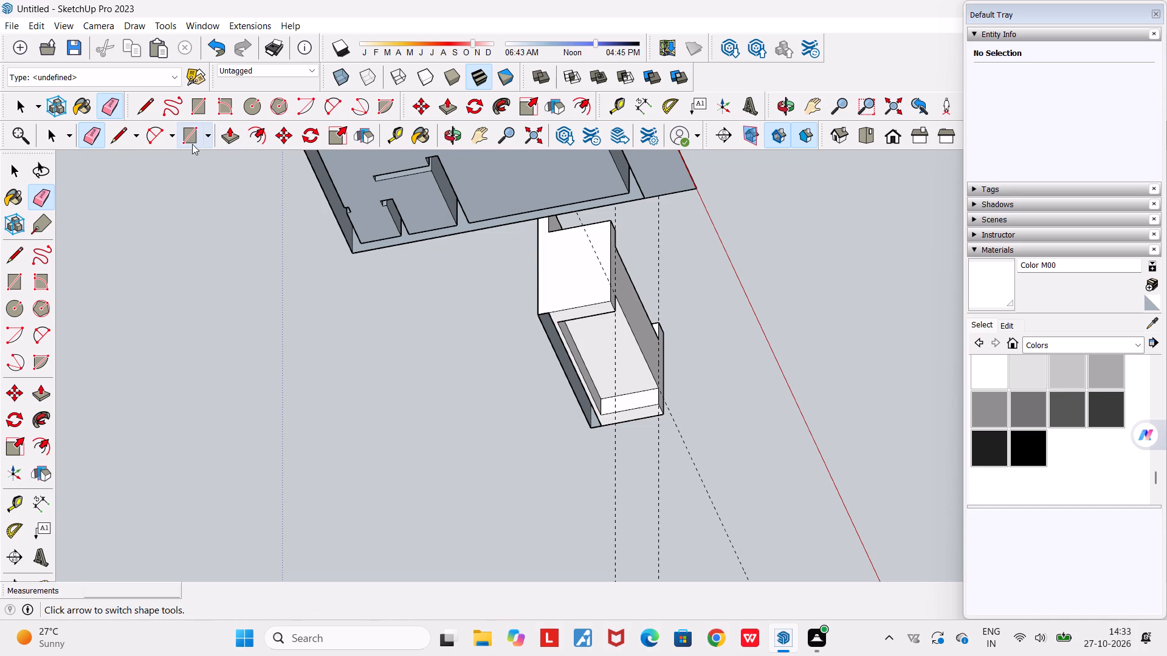
# Draw a rectangle about 4457 mm by 267 mm over the open strip on the underside of the backrest.
pyautogui.click(200, 106)
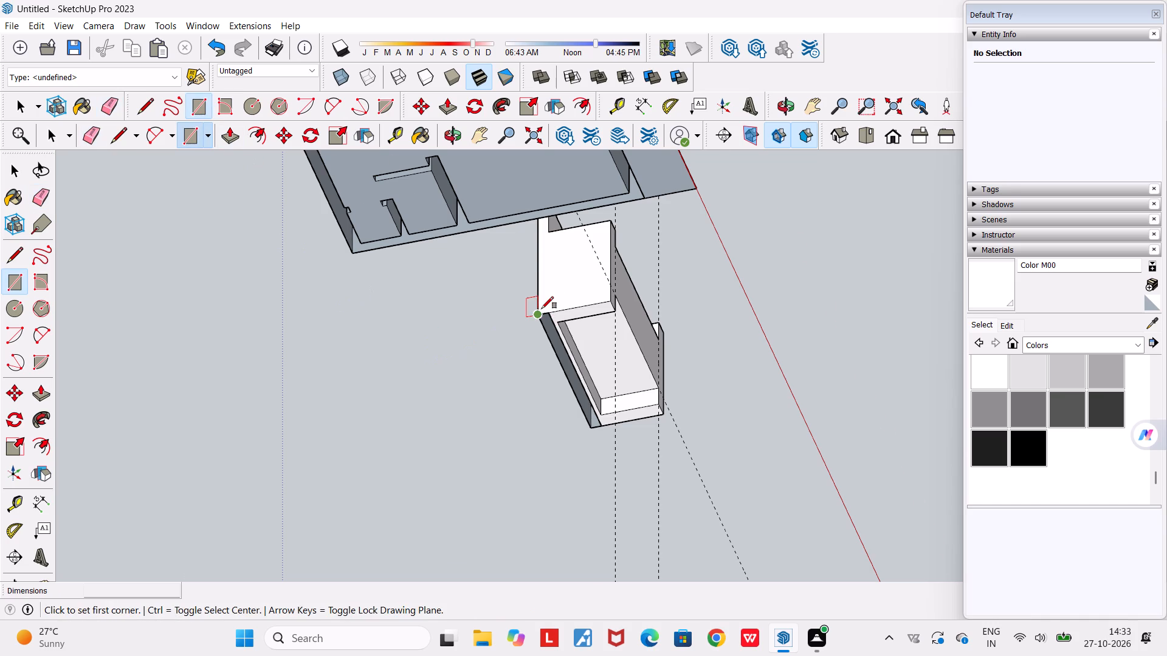
pyautogui.scroll(5, 542, 309)
pyautogui.click(536, 318)
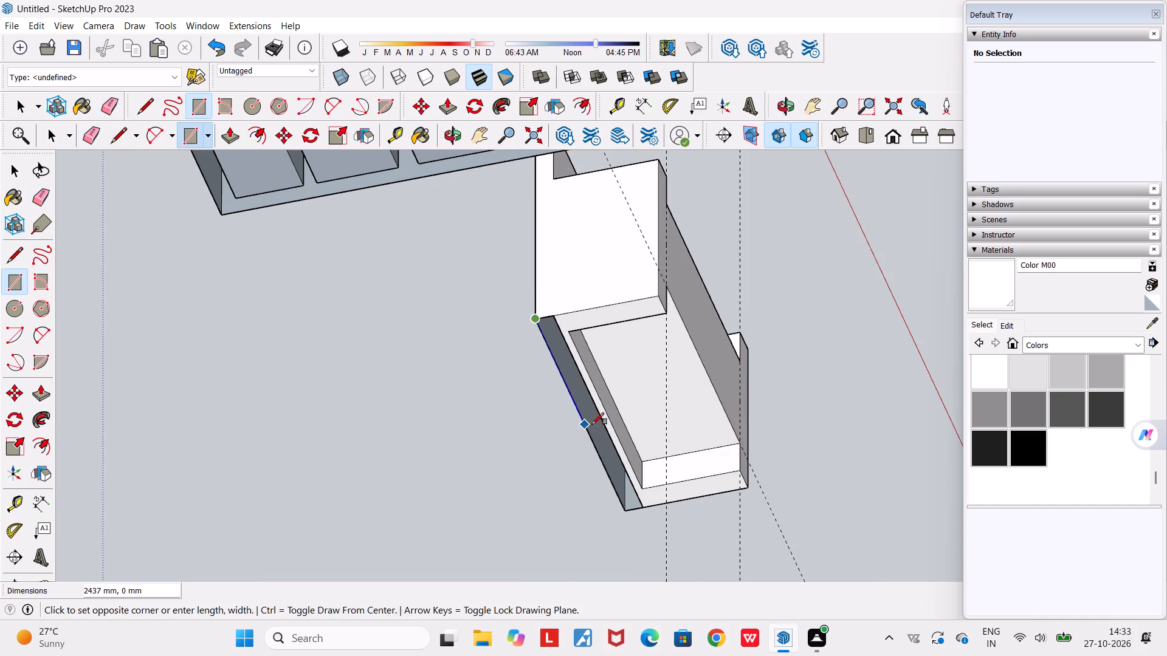
pyautogui.click(642, 512)
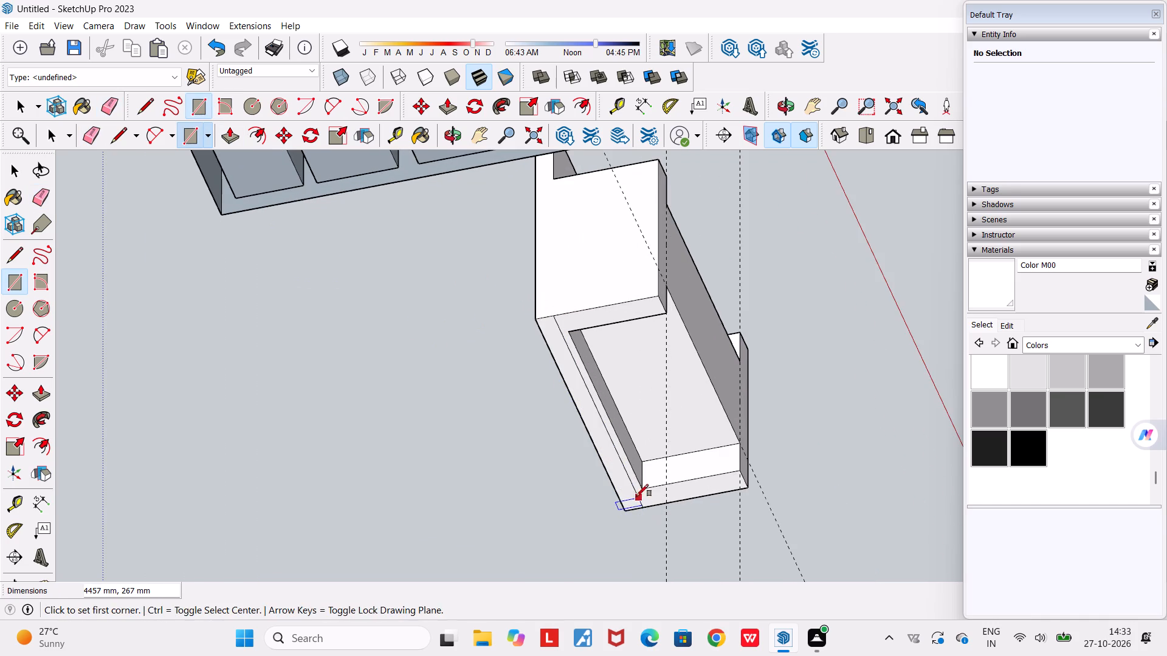
# Erase the seam between the new backrest strip and the rest of the block's underside.
pyautogui.moveTo(633, 492); pyautogui.dragTo(582, 558, button='middle')
pyautogui.scroll(-5, 582, 558)
pyautogui.scroll(5, 549, 450)
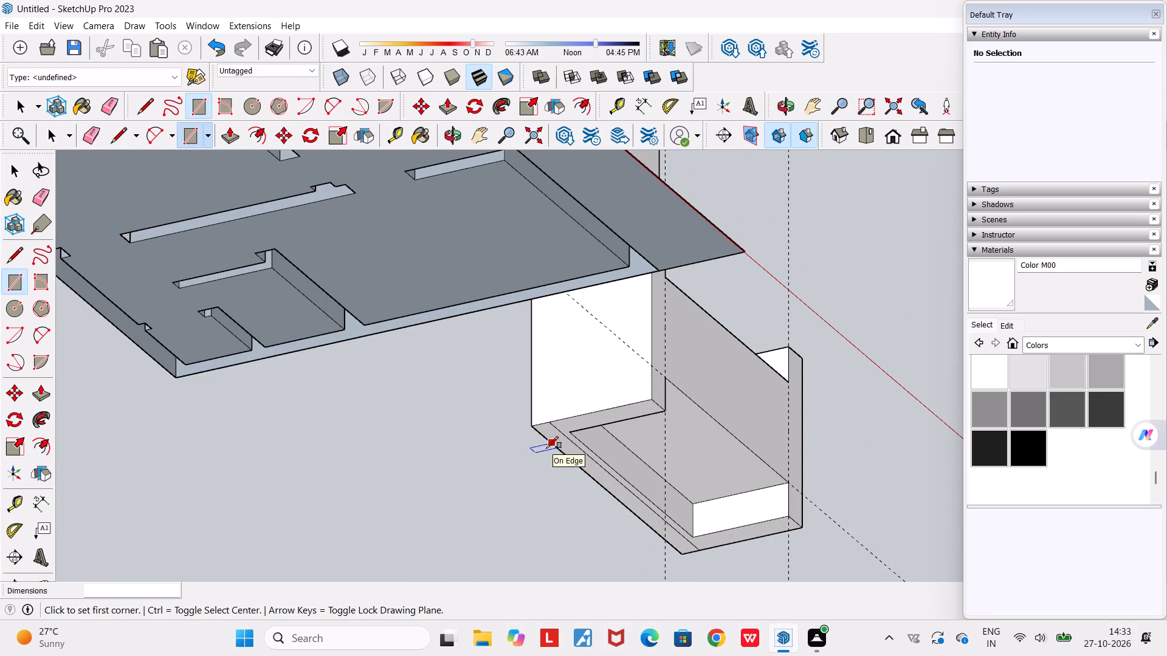
pyautogui.press('e')
pyautogui.scroll(5, 559, 427)
pyautogui.moveTo(559, 427); pyautogui.dragTo(553, 426)
pyautogui.scroll(-4, 554, 429)
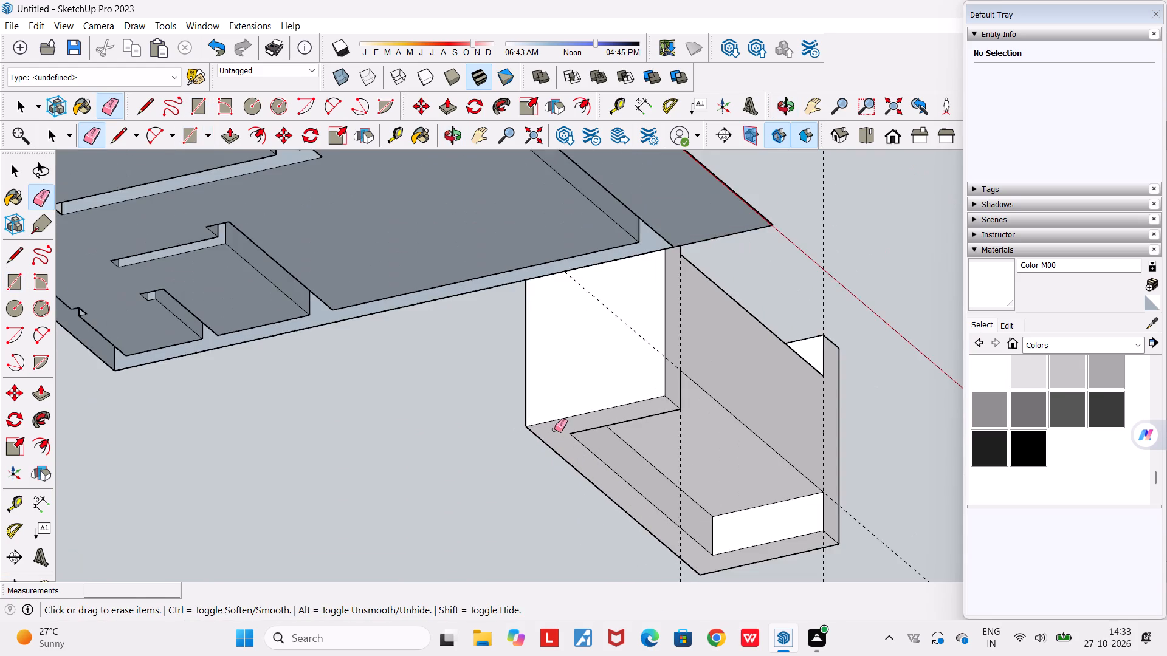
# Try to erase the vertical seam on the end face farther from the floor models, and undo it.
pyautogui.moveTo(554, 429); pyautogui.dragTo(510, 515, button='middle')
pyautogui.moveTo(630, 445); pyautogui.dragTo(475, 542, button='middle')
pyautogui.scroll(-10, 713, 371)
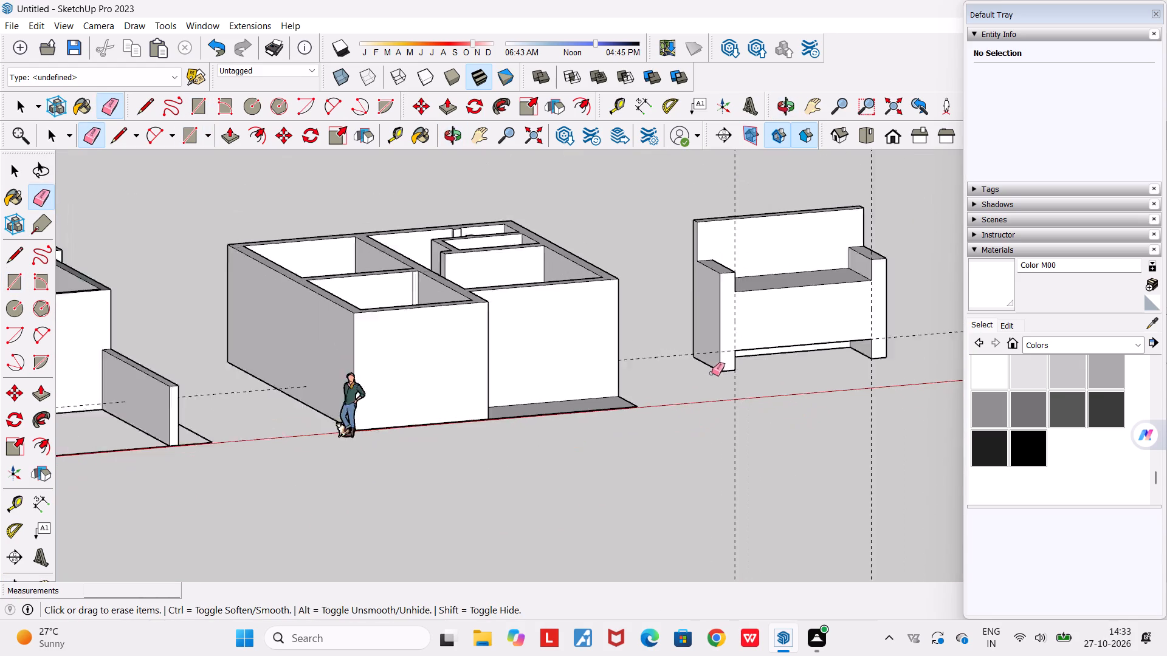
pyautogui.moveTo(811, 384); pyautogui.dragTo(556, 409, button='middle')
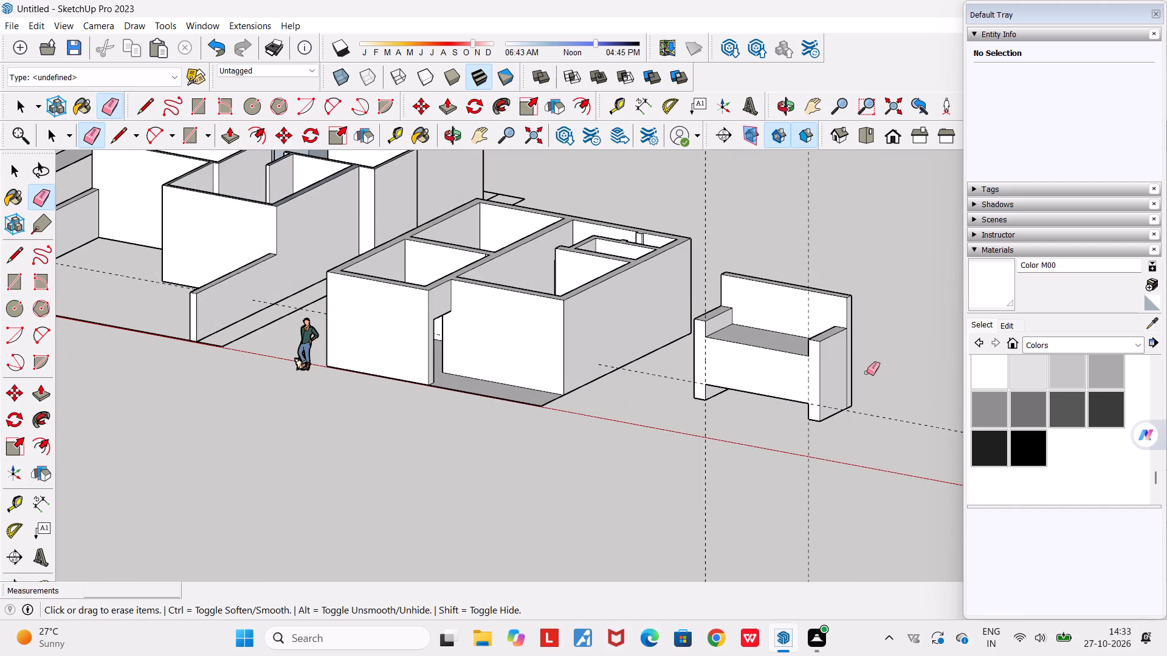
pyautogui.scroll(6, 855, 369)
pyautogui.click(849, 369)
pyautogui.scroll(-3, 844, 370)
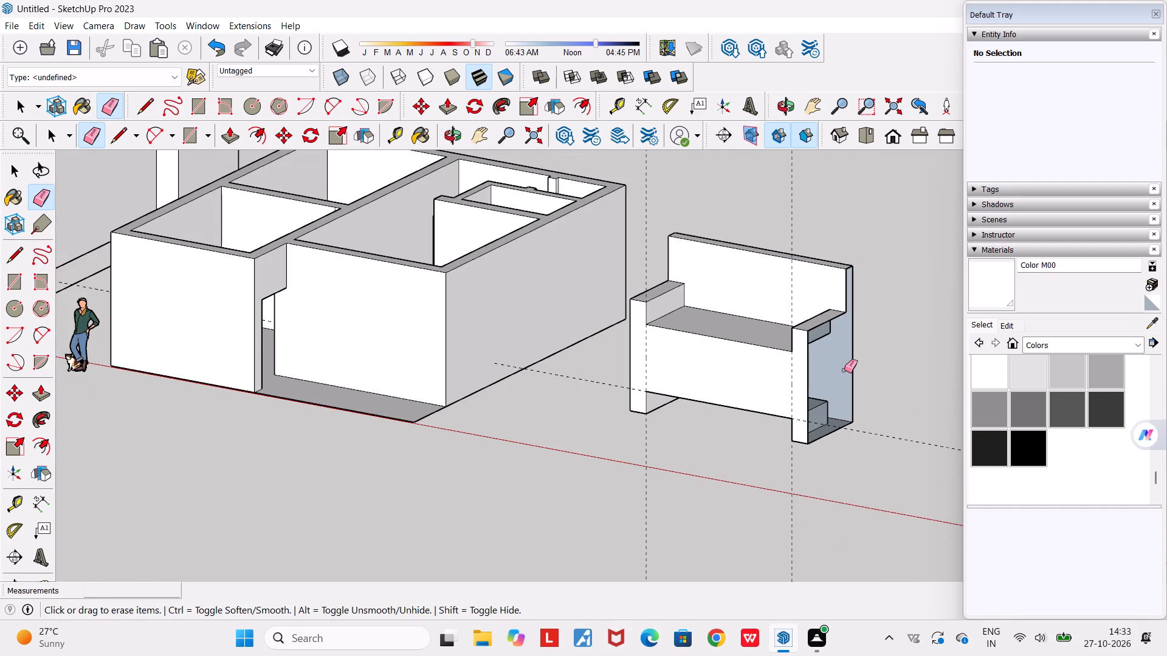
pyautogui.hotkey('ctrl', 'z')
# Erase the vertical seam between arm and backrest on the end face farther from the floor models.
pyautogui.moveTo(867, 382); pyautogui.dragTo(771, 395, button='middle')
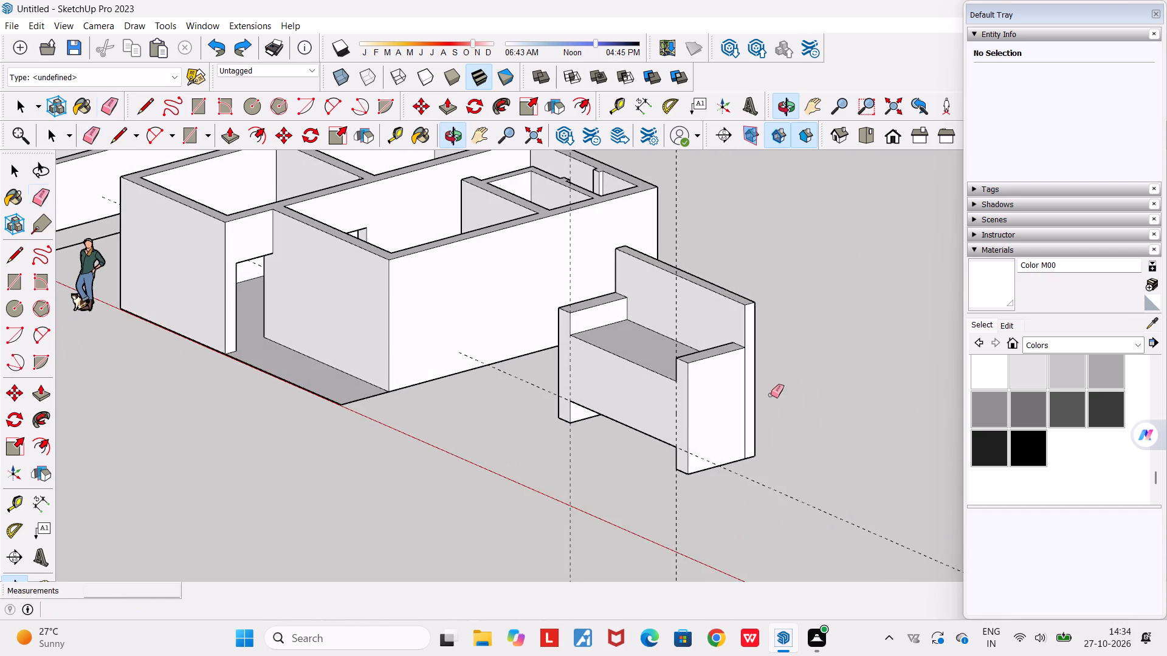
pyautogui.scroll(8, 762, 397)
pyautogui.moveTo(739, 422); pyautogui.dragTo(730, 423)
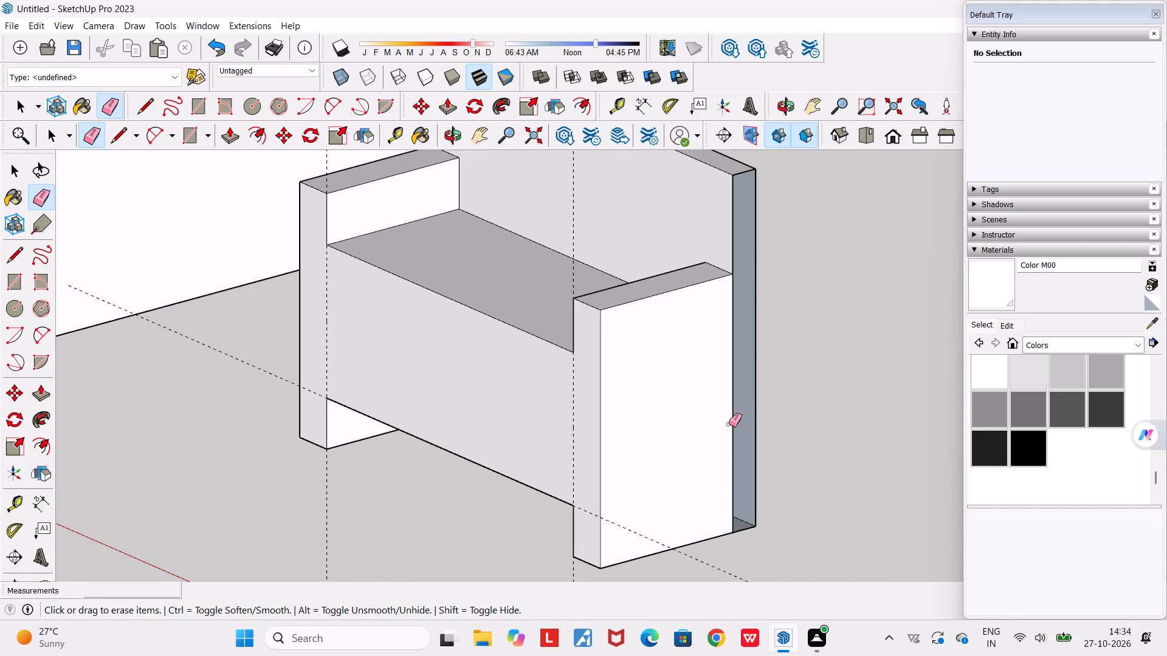
# Draw a rectangle about 267 mm wide over the backrest's full-height open end, on the side farther from the floor models.
pyautogui.scroll(-4, 729, 424)
pyautogui.moveTo(744, 451); pyautogui.dragTo(553, 462, button='middle')
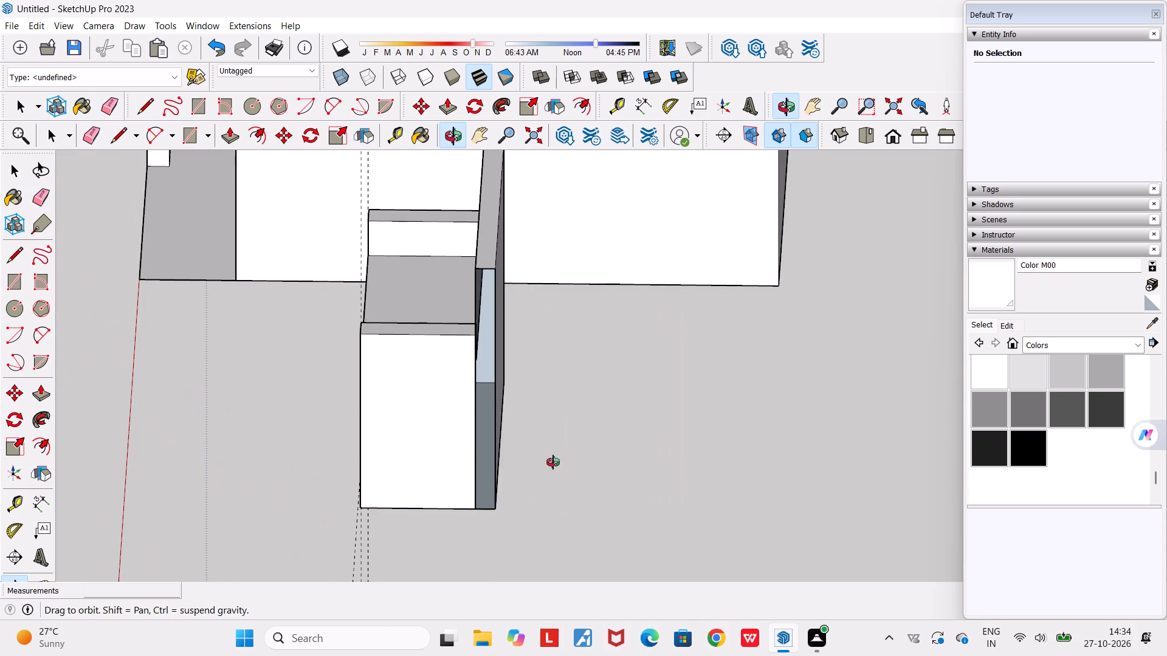
pyautogui.moveTo(553, 462); pyautogui.dragTo(577, 427, button='middle')
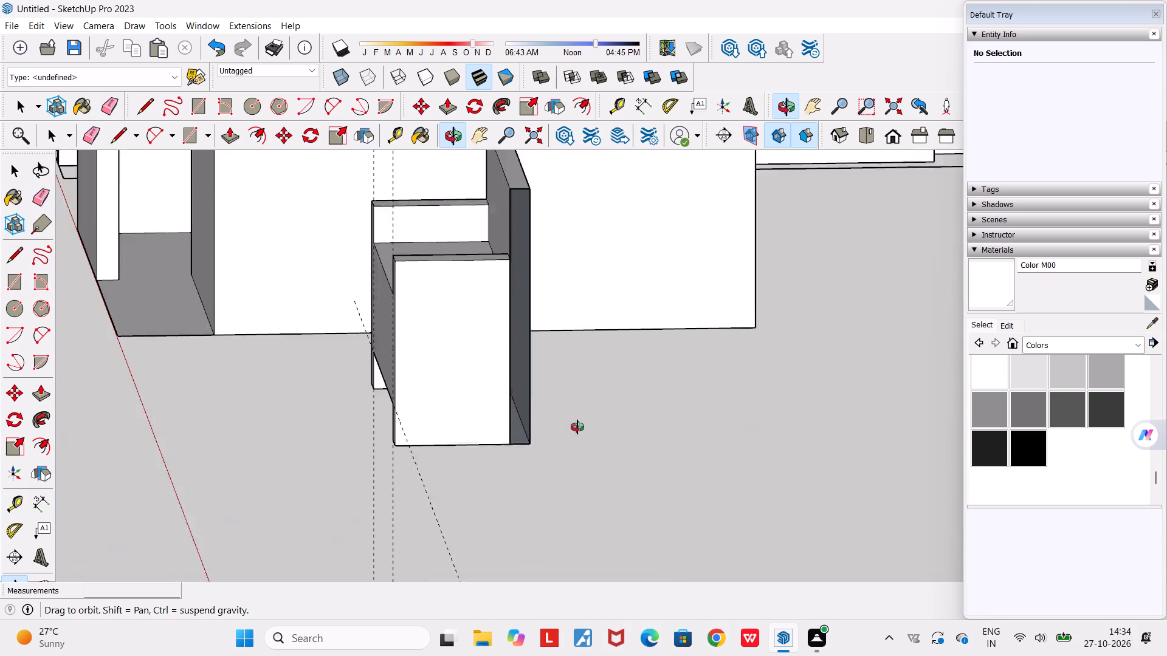
pyautogui.moveTo(577, 427); pyautogui.dragTo(585, 434, button='middle')
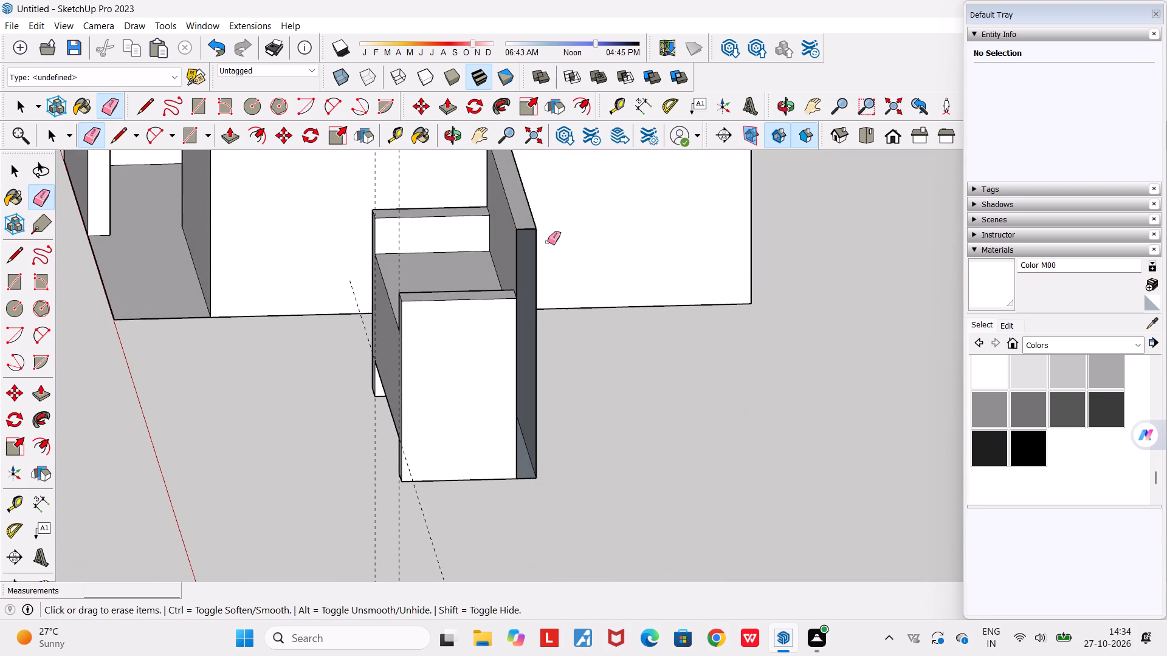
pyautogui.click(191, 81)
pyautogui.click(197, 100)
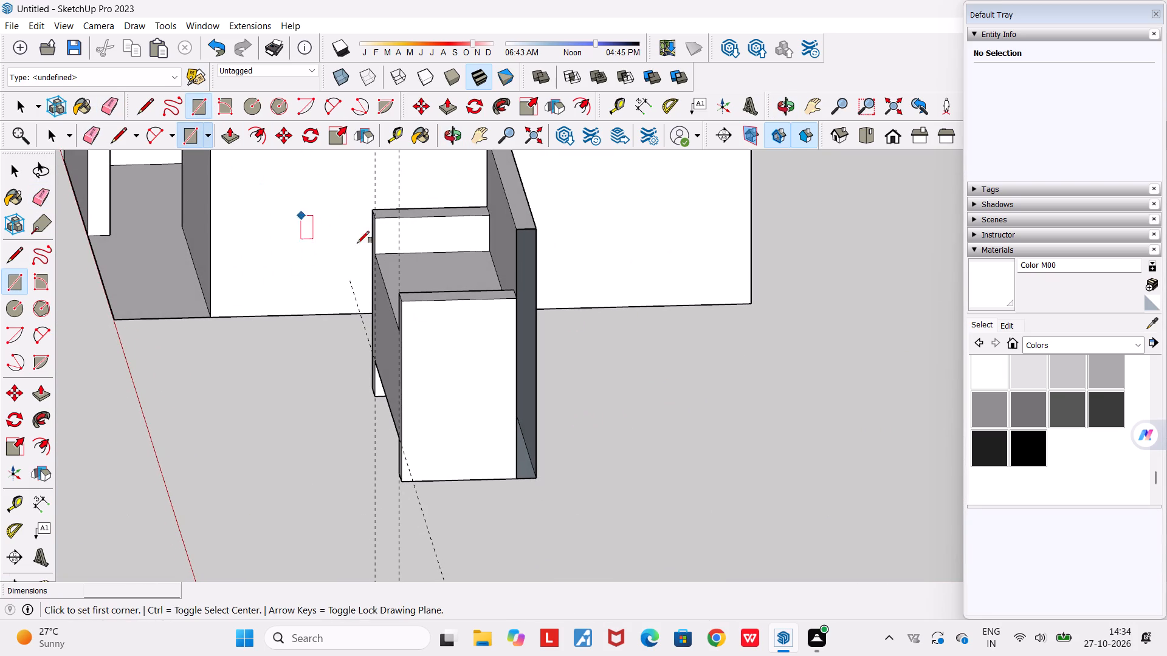
pyautogui.click(514, 231)
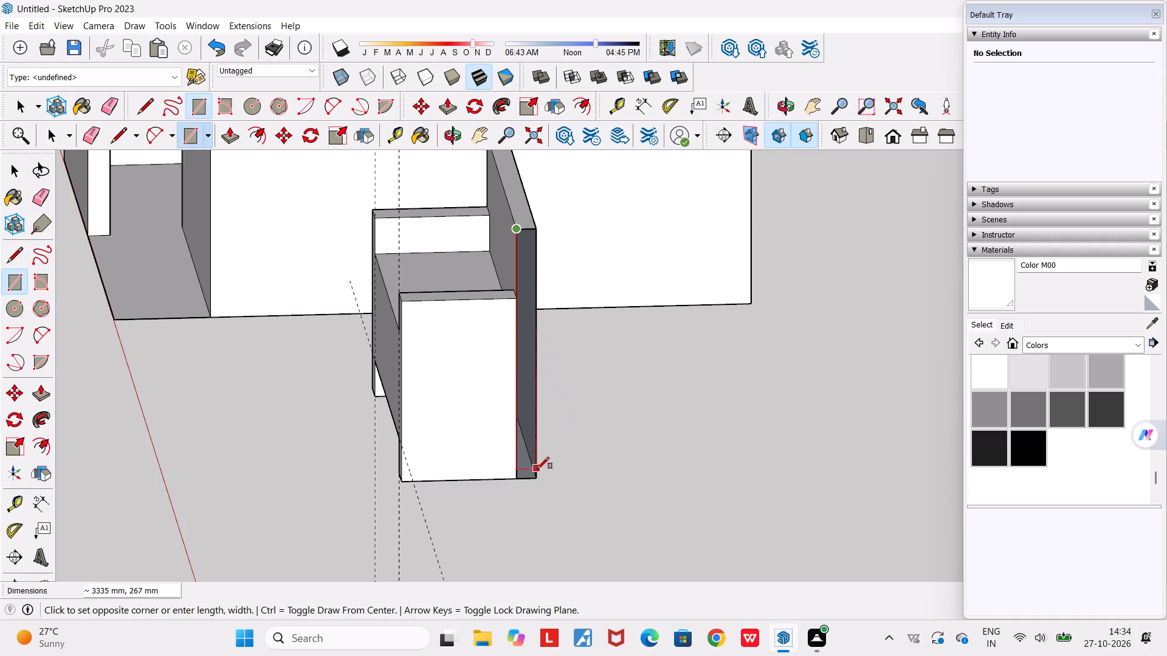
pyautogui.click(537, 476)
pyautogui.scroll(-3, 550, 454)
pyautogui.scroll(4, 520, 422)
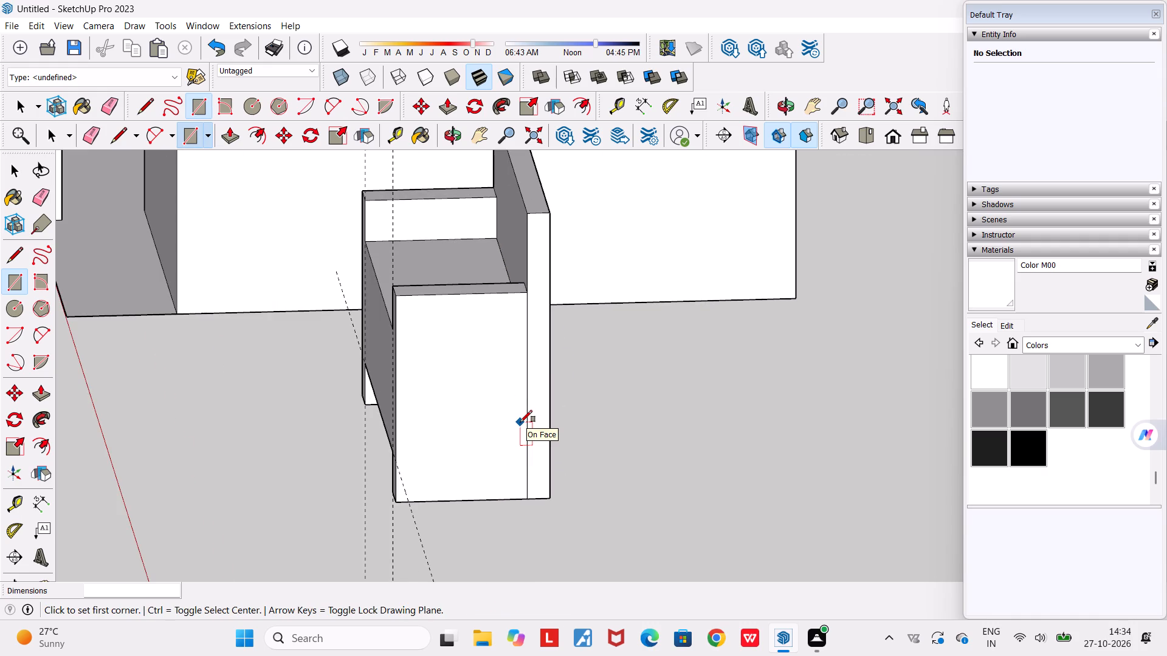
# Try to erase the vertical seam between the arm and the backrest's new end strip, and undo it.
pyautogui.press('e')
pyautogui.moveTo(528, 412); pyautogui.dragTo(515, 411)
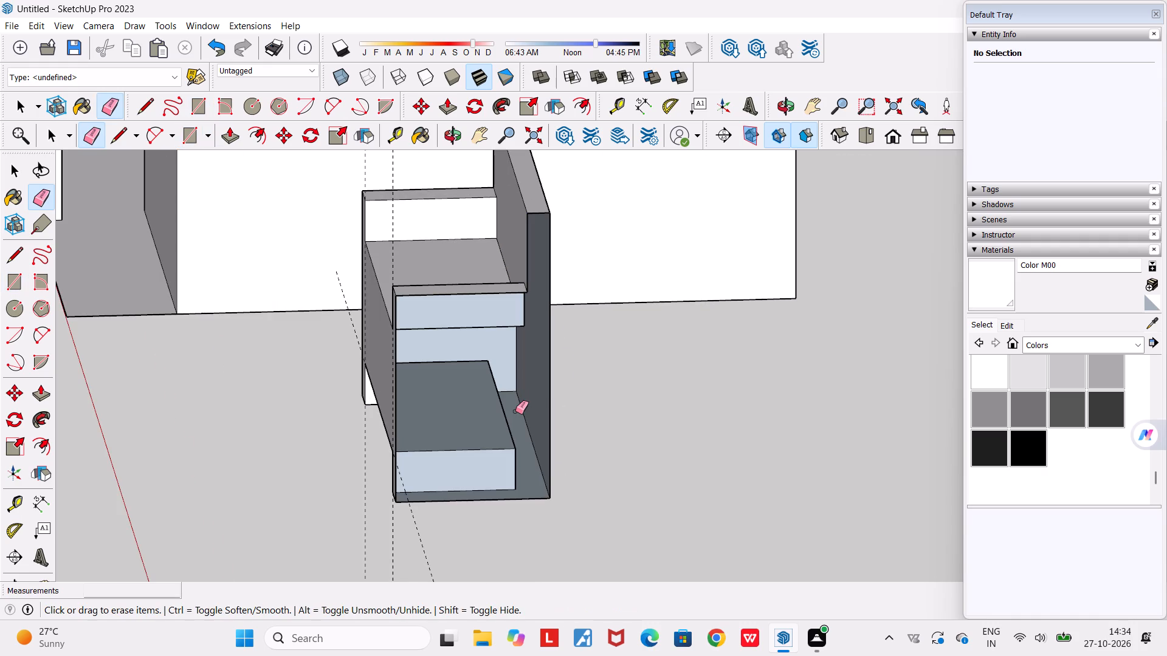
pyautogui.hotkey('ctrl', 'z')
# Erase the dashed construction guides running through and beside the sofa.
pyautogui.scroll(-3, 515, 411)
pyautogui.moveTo(475, 422); pyautogui.dragTo(655, 456, button='middle')
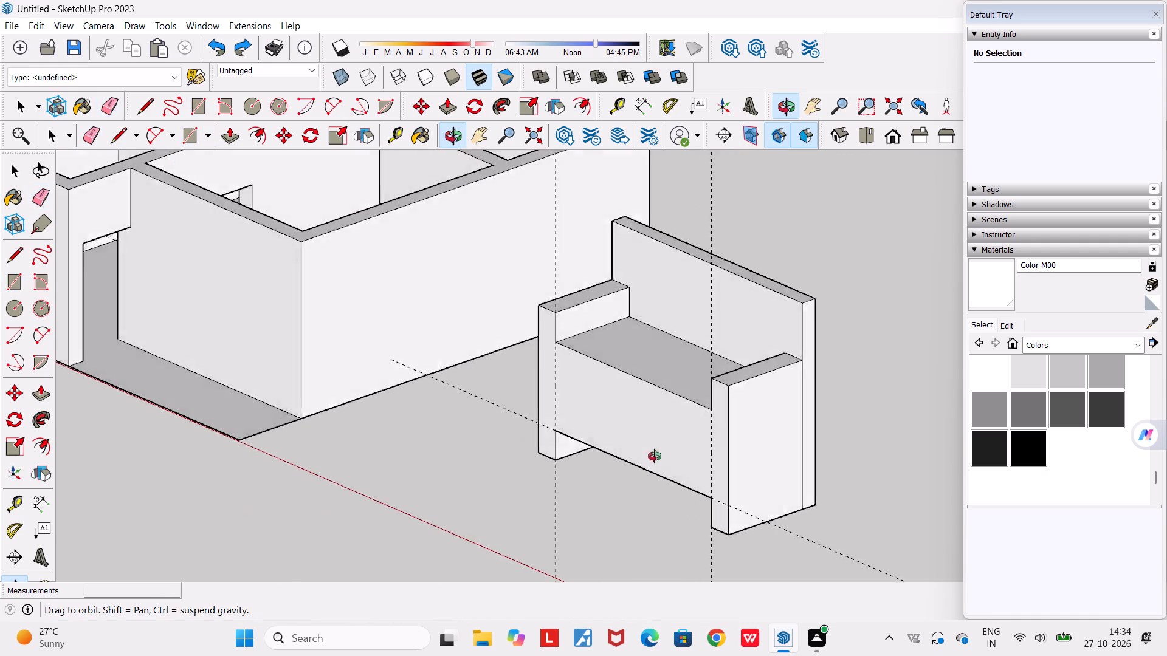
pyautogui.moveTo(655, 456); pyautogui.dragTo(656, 457, button='middle')
pyautogui.scroll(-4, 656, 457)
pyautogui.moveTo(607, 480); pyautogui.dragTo(694, 477, button='middle')
pyautogui.scroll(-4, 694, 477)
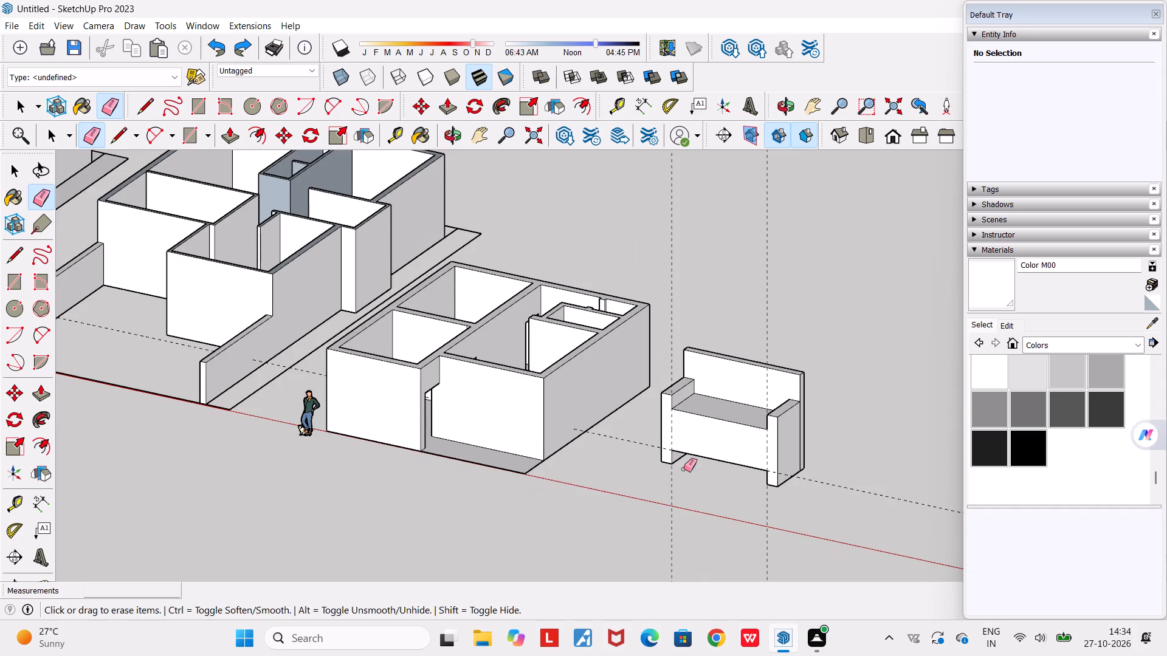
pyautogui.moveTo(684, 469); pyautogui.dragTo(798, 519, button='middle')
pyautogui.scroll(-2, 798, 519)
pyautogui.moveTo(821, 522); pyautogui.dragTo(870, 548, button='middle')
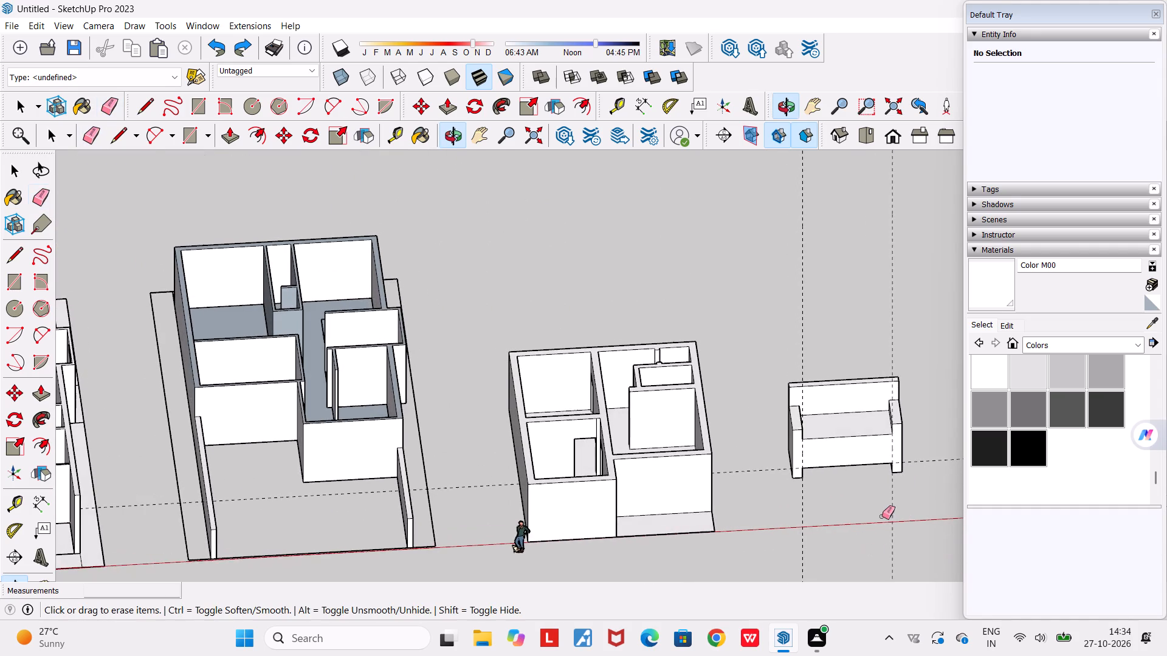
pyautogui.scroll(6, 903, 477)
pyautogui.moveTo(939, 449); pyautogui.dragTo(901, 493)
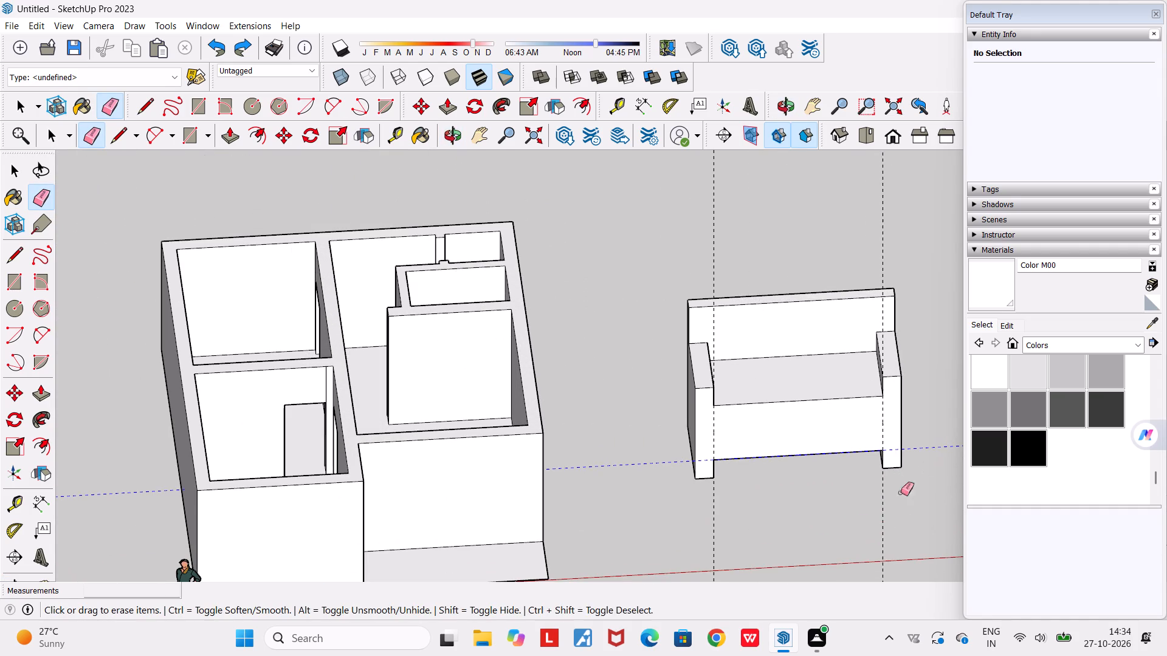
pyautogui.moveTo(901, 493); pyautogui.dragTo(864, 513)
pyautogui.moveTo(686, 523); pyautogui.dragTo(721, 524)
pyautogui.moveTo(732, 524); pyautogui.dragTo(751, 524)
pyautogui.scroll(-2, 751, 525)
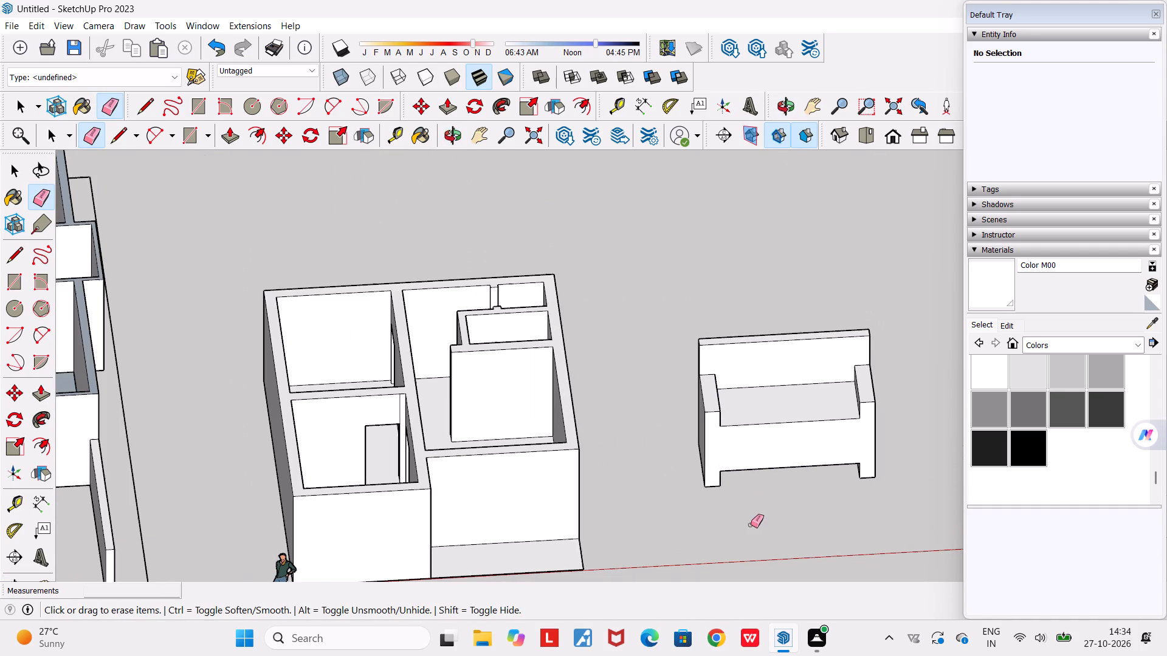
# Lower the sofa's seat surface by about 466 mm with Push/Pull.
pyautogui.moveTo(773, 518); pyautogui.dragTo(659, 460, button='middle')
pyautogui.scroll(4, 692, 448)
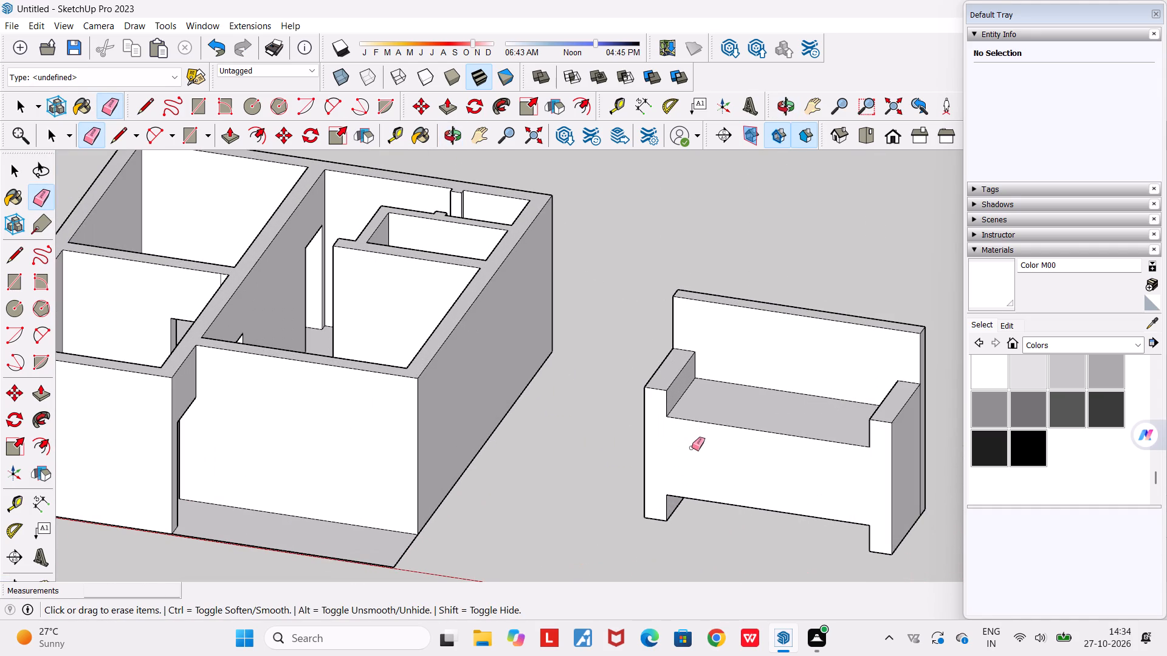
pyautogui.click(224, 136)
pyautogui.click(793, 418)
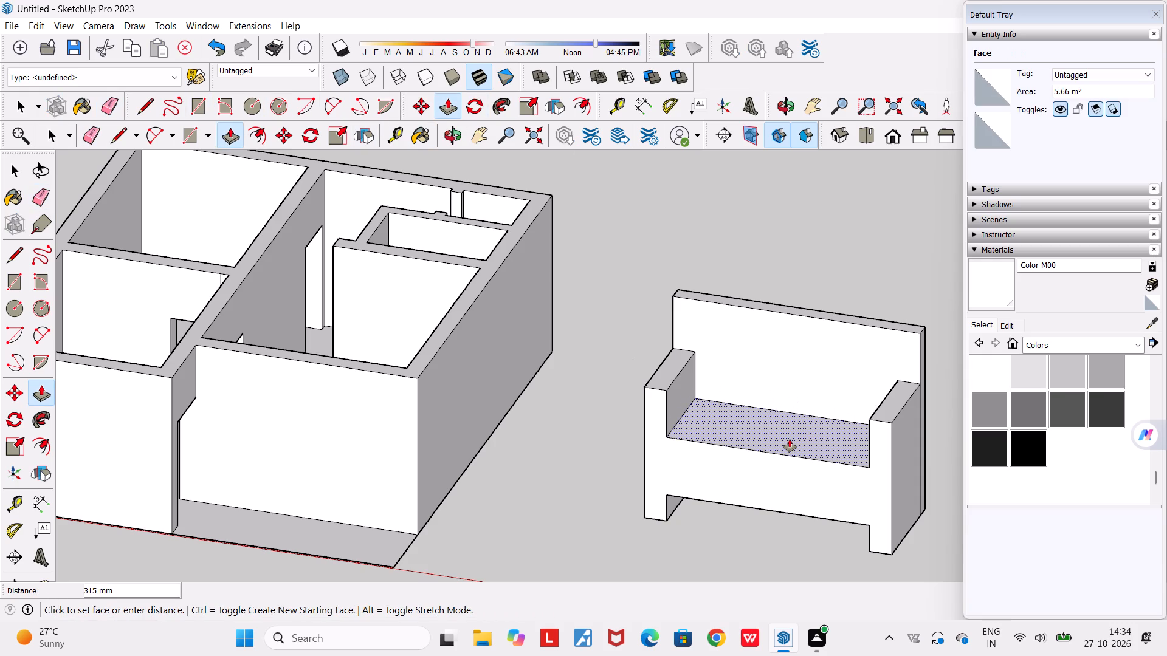
pyautogui.click(790, 442)
# Lower the seat surface by about a further 373 mm with Push/Pull.
pyautogui.moveTo(771, 479); pyautogui.dragTo(877, 518, button='middle')
pyautogui.scroll(-3, 876, 518)
pyautogui.moveTo(861, 511); pyautogui.dragTo(831, 500, button='middle')
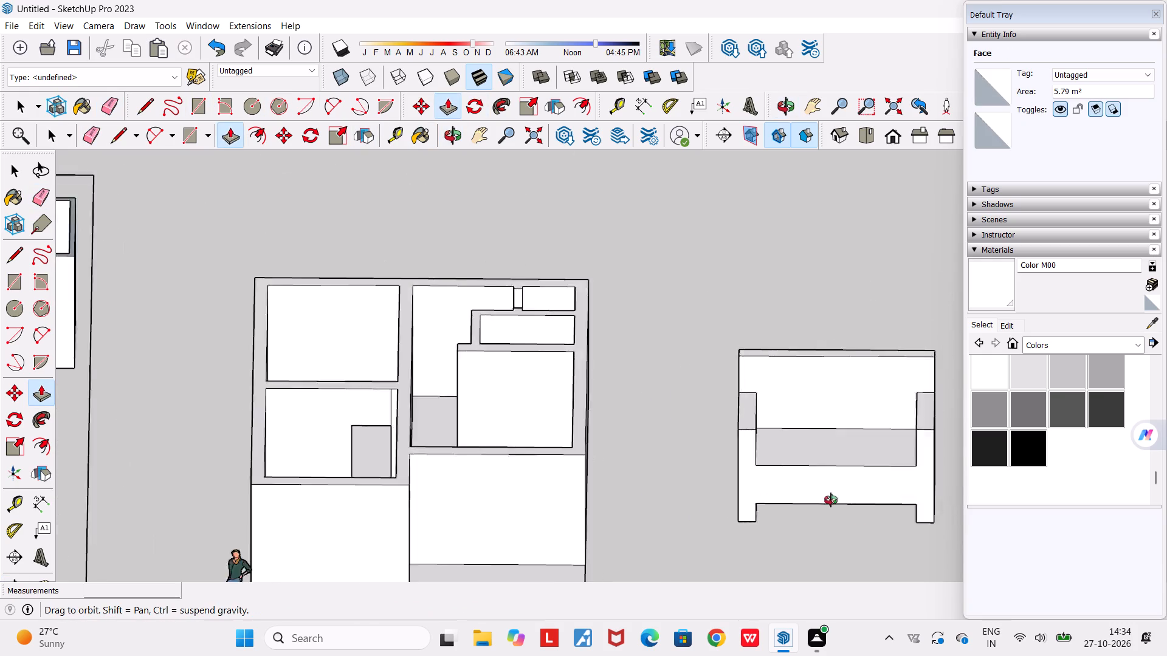
pyautogui.moveTo(831, 500); pyautogui.dragTo(560, 463, button='middle')
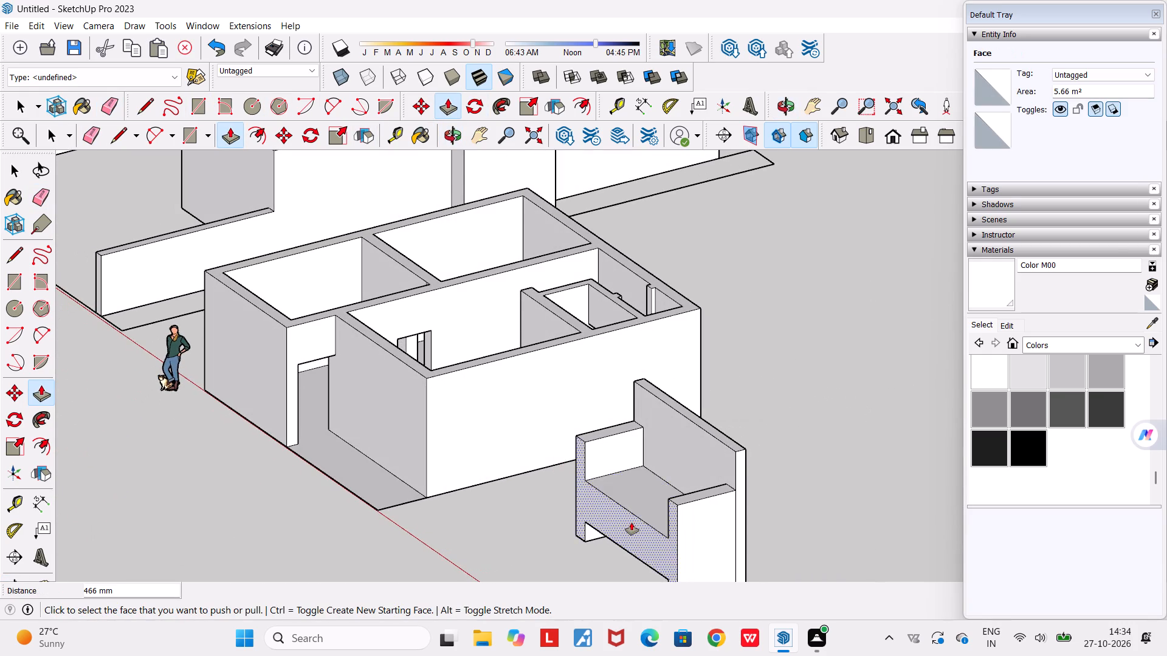
pyautogui.scroll(-3, 632, 522)
pyautogui.moveTo(632, 522); pyautogui.dragTo(774, 539, button='middle')
pyautogui.scroll(2, 802, 525)
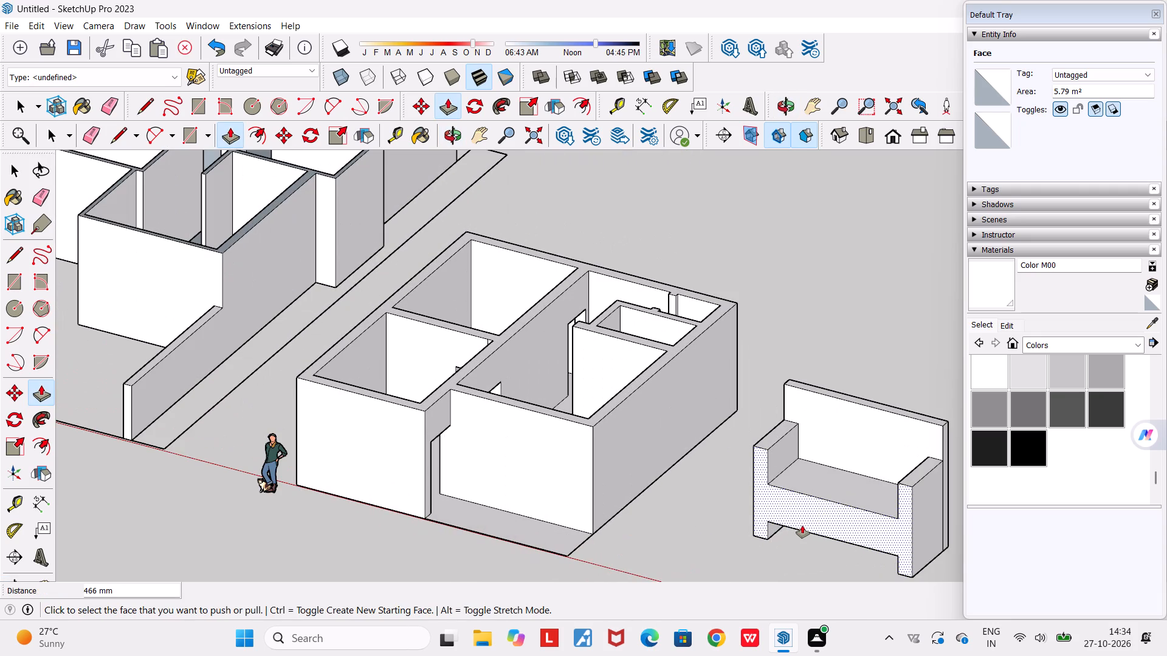
pyautogui.click(833, 479)
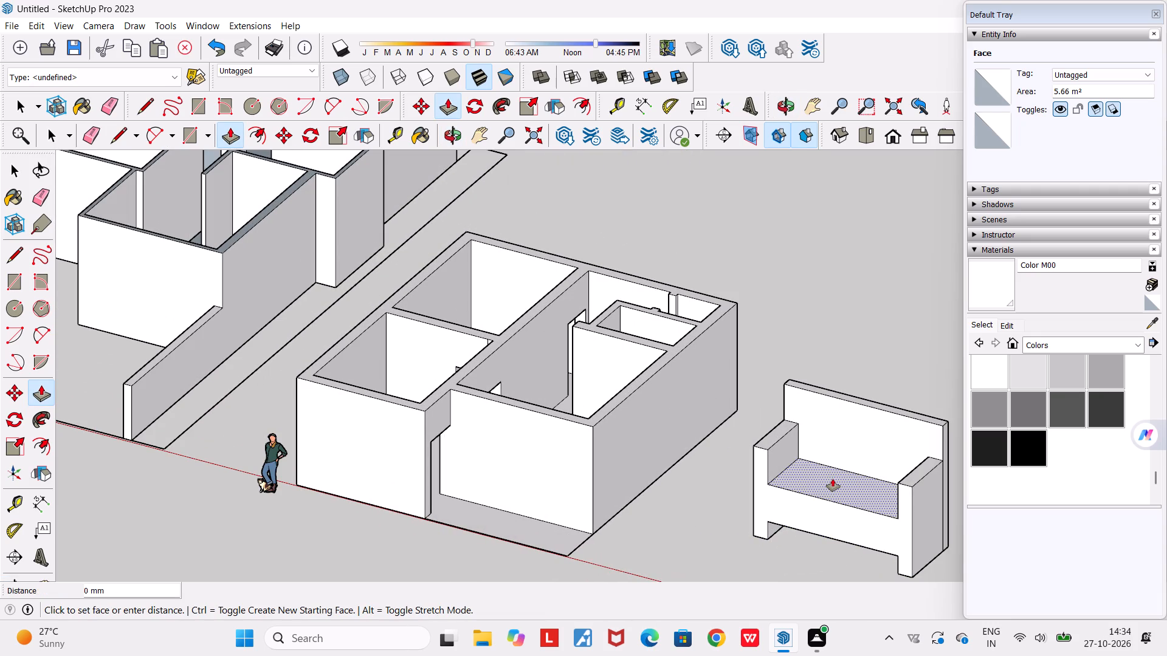
pyautogui.click(828, 492)
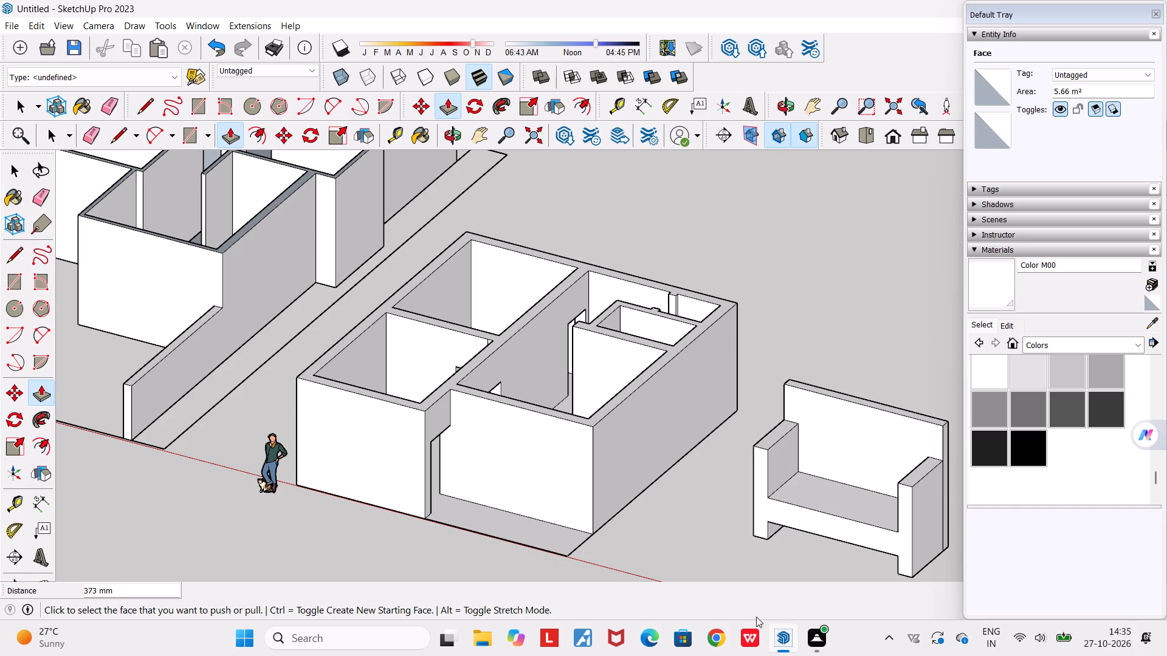
# Lower the top of the sofa arm nearer the floor models by about 388 mm with Push/Pull.
pyautogui.scroll(4, 780, 440)
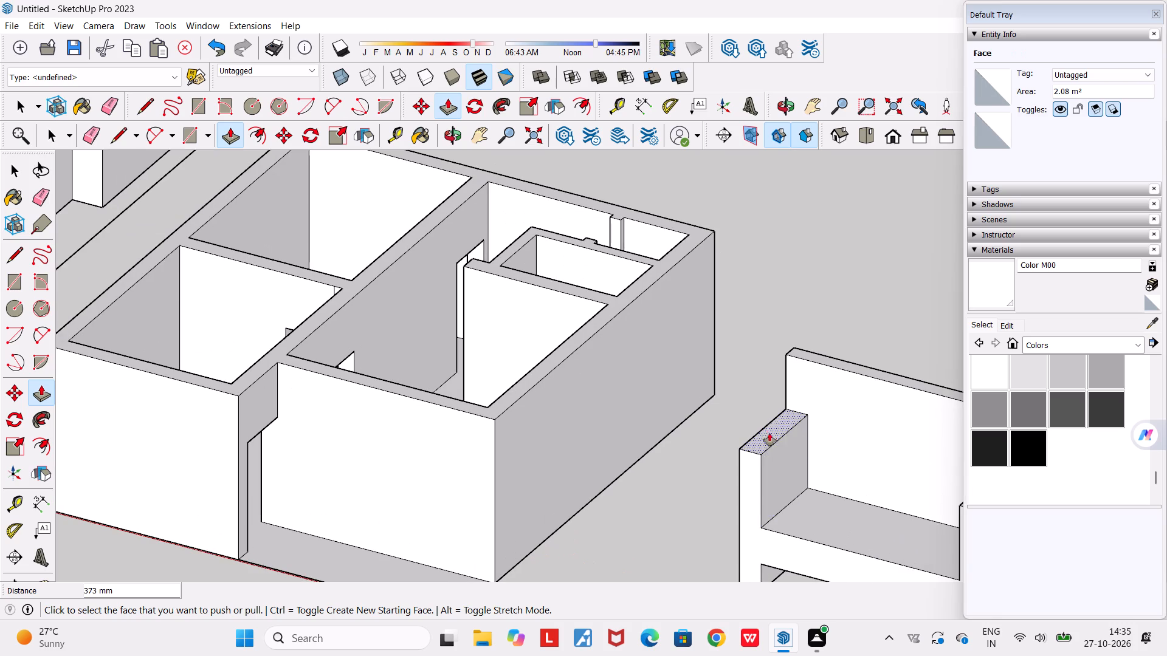
pyautogui.scroll(2, 765, 426)
pyautogui.click(771, 428)
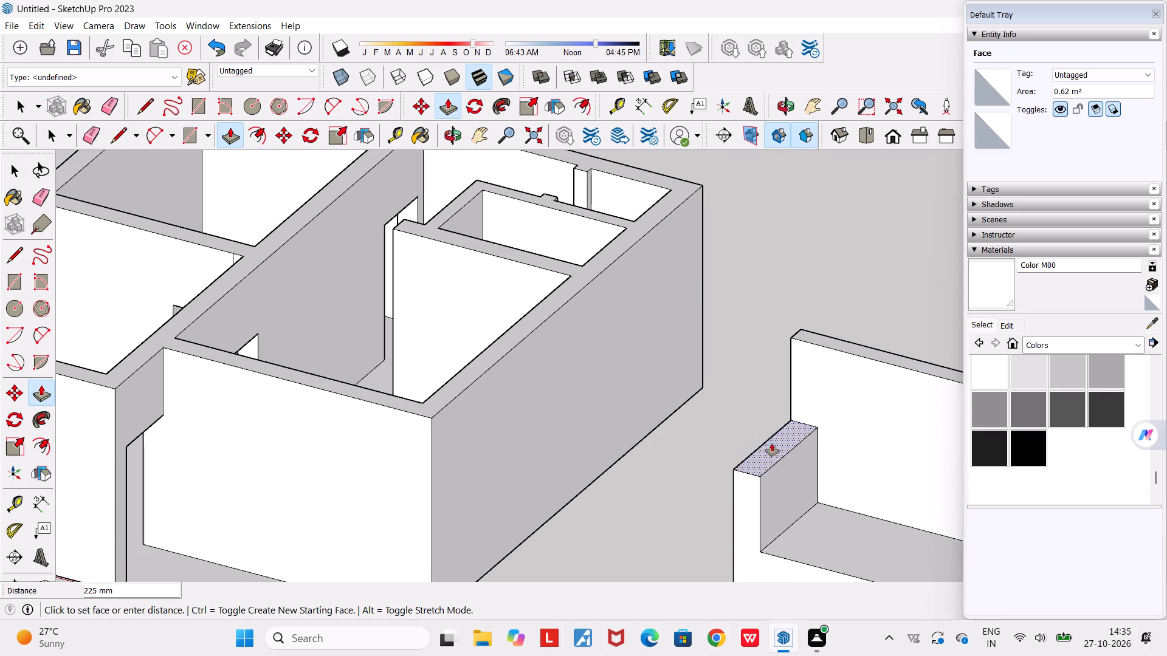
pyautogui.click(772, 454)
# Lower the top of the sofa arm farther from the floor models with Push/Pull.
pyautogui.scroll(-5, 772, 454)
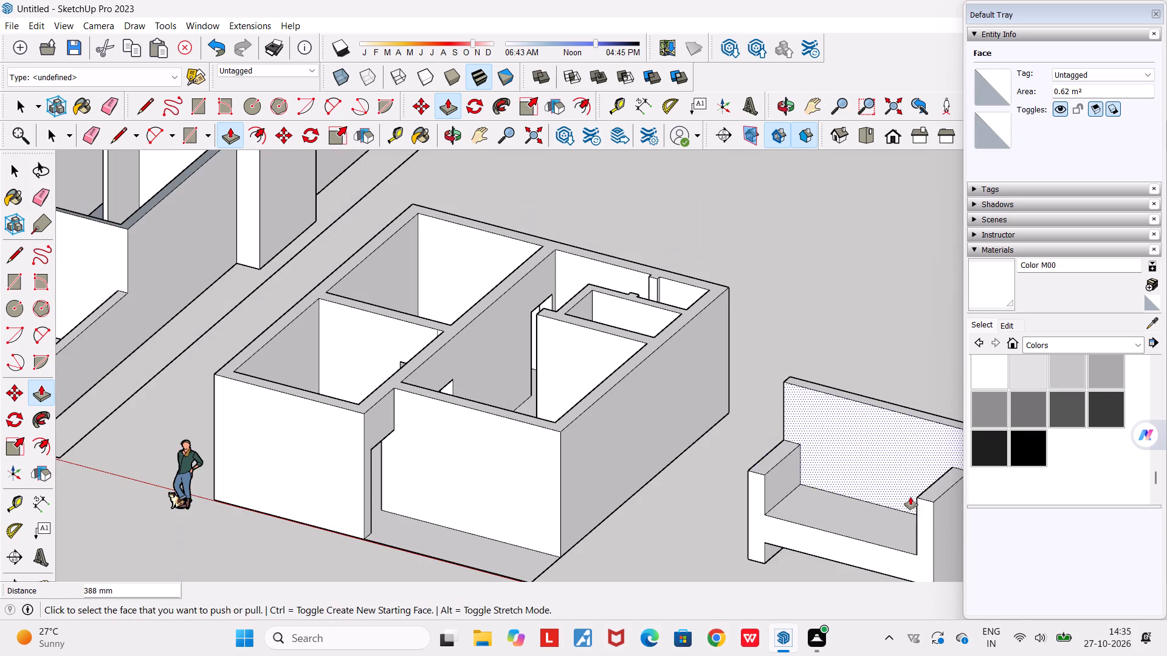
pyautogui.scroll(4, 935, 492)
pyautogui.click(935, 491)
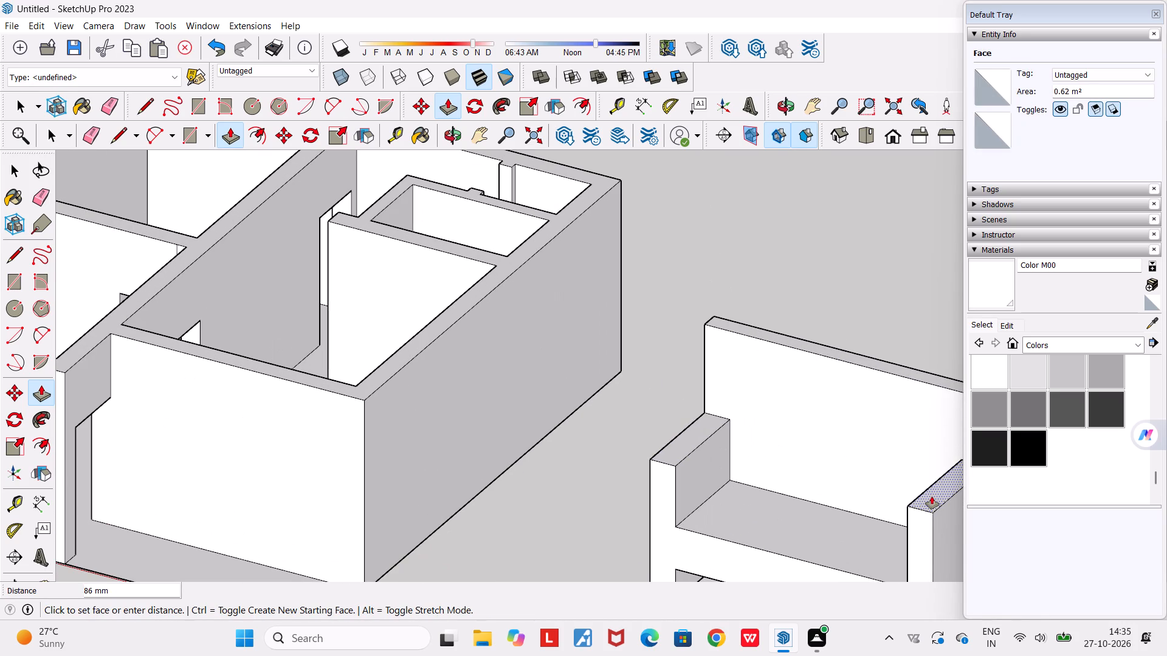
pyautogui.click(932, 515)
# Examine the reshaped sofa's proportions beside the floor models from several angles.
pyautogui.moveTo(852, 476); pyautogui.dragTo(948, 470, button='middle')
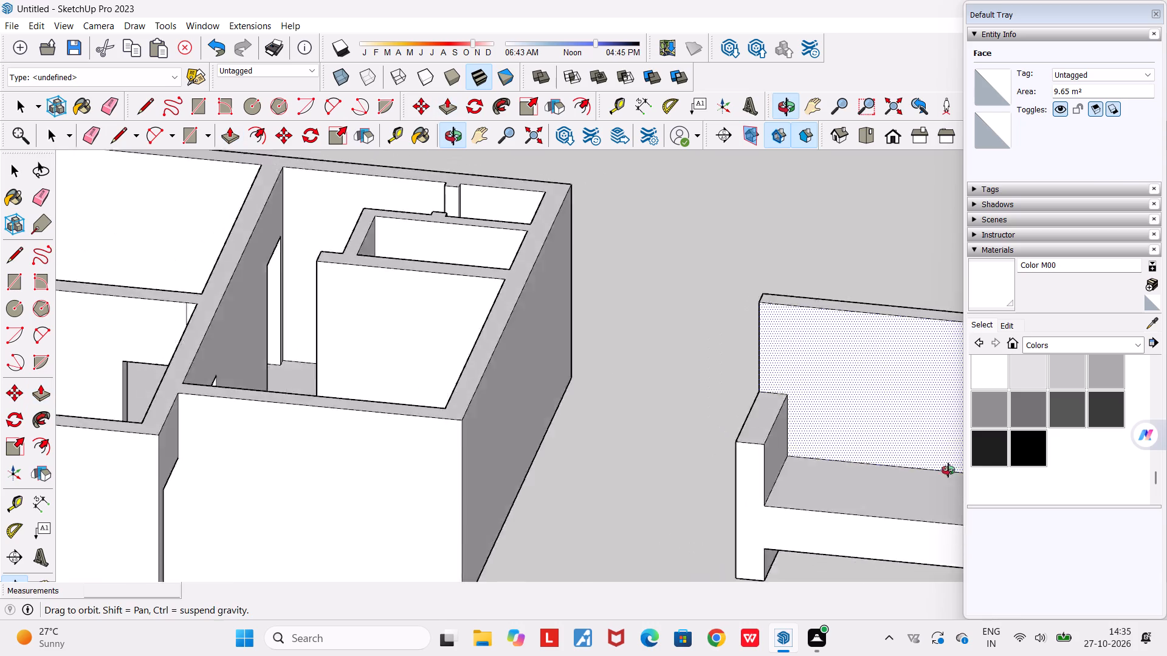
pyautogui.moveTo(948, 470); pyautogui.dragTo(976, 470, button='middle')
pyautogui.scroll(-17, 976, 470)
pyautogui.click(876, 333)
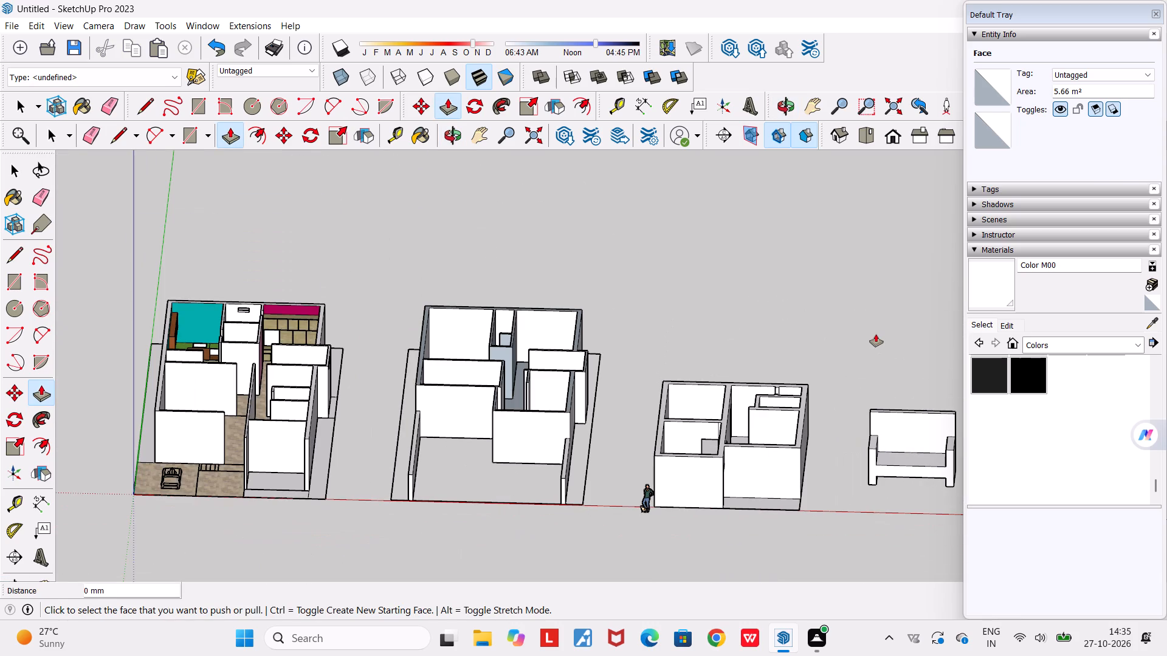
pyautogui.press('space')
pyautogui.moveTo(883, 380); pyautogui.dragTo(707, 348)
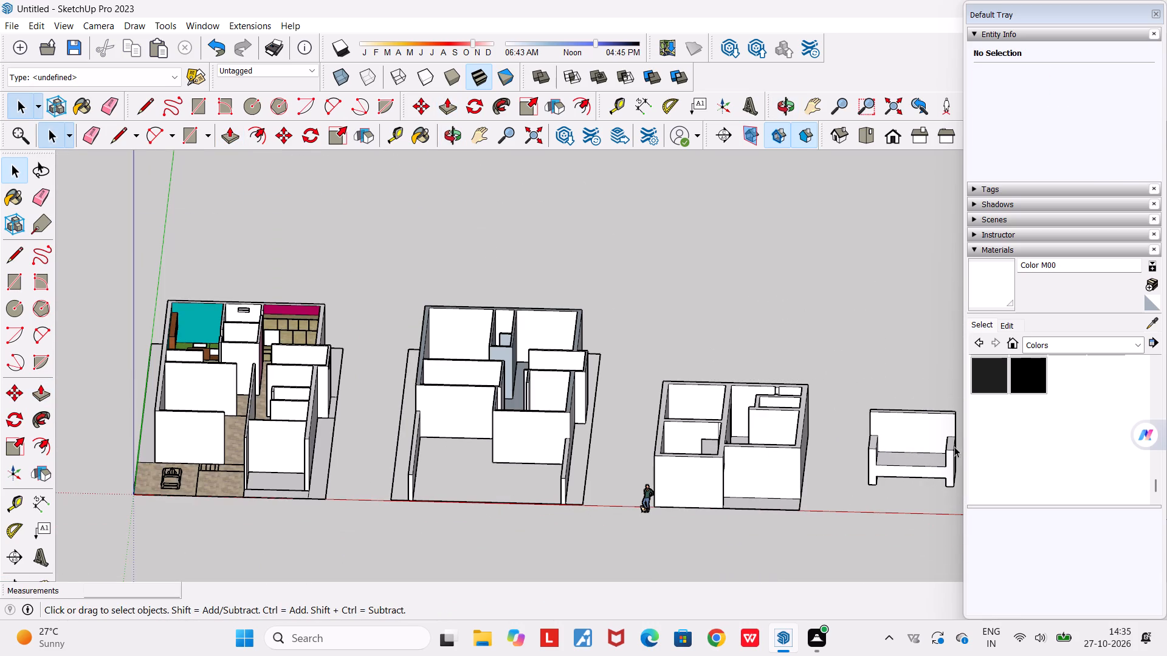
pyautogui.press('h')
pyautogui.moveTo(895, 421); pyautogui.dragTo(597, 395)
pyautogui.scroll(5, 594, 423)
pyautogui.moveTo(602, 456); pyautogui.dragTo(558, 428, button='middle')
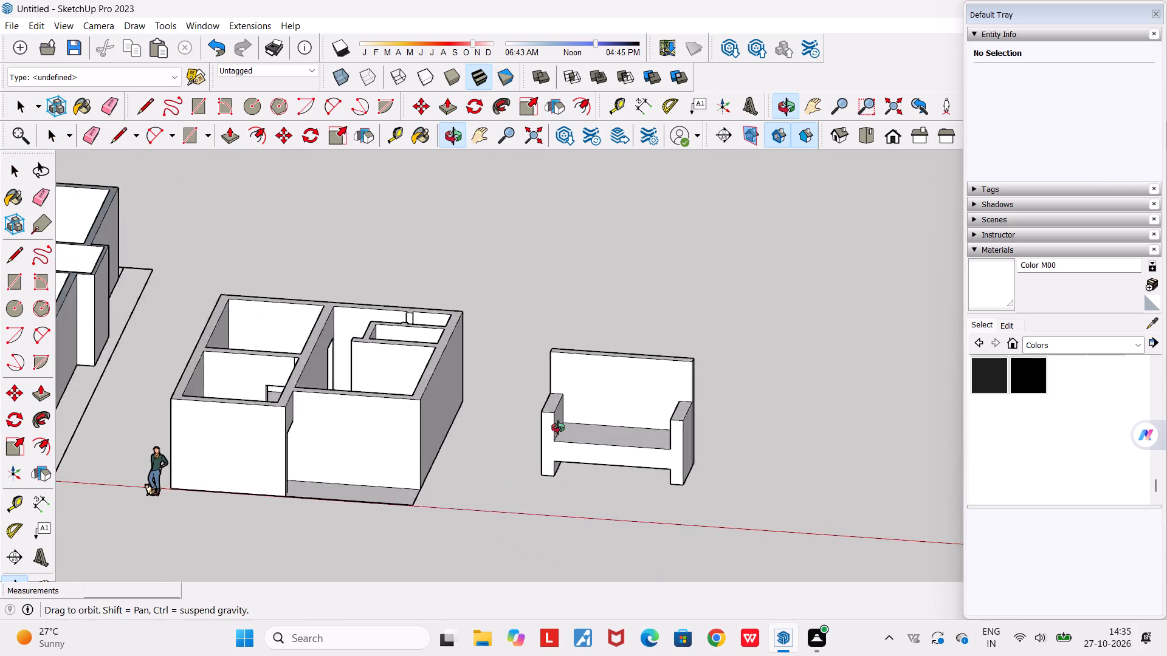
pyautogui.moveTo(558, 428); pyautogui.dragTo(792, 383, button='middle')
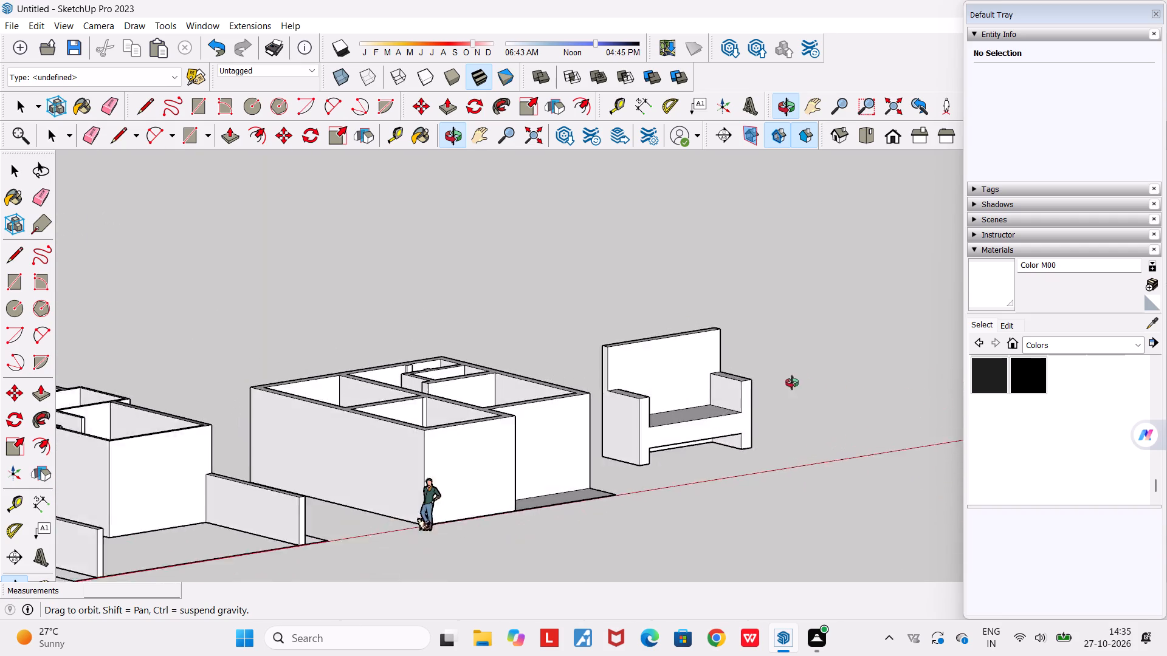
pyautogui.moveTo(792, 383); pyautogui.dragTo(605, 410, button='middle')
pyautogui.scroll(-3, 605, 410)
pyautogui.scroll(2, 601, 448)
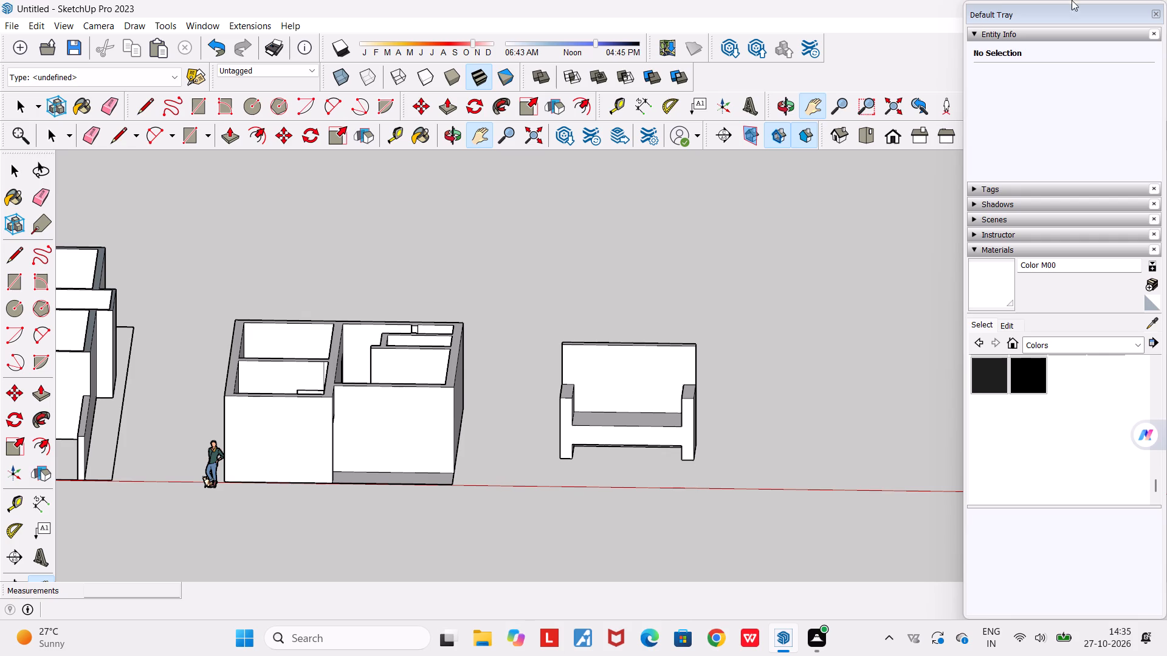
# Examine the sofa's end face, back, recessed base and seat up close.
pyautogui.press('space')
pyautogui.moveTo(714, 369); pyautogui.dragTo(646, 383, button='middle')
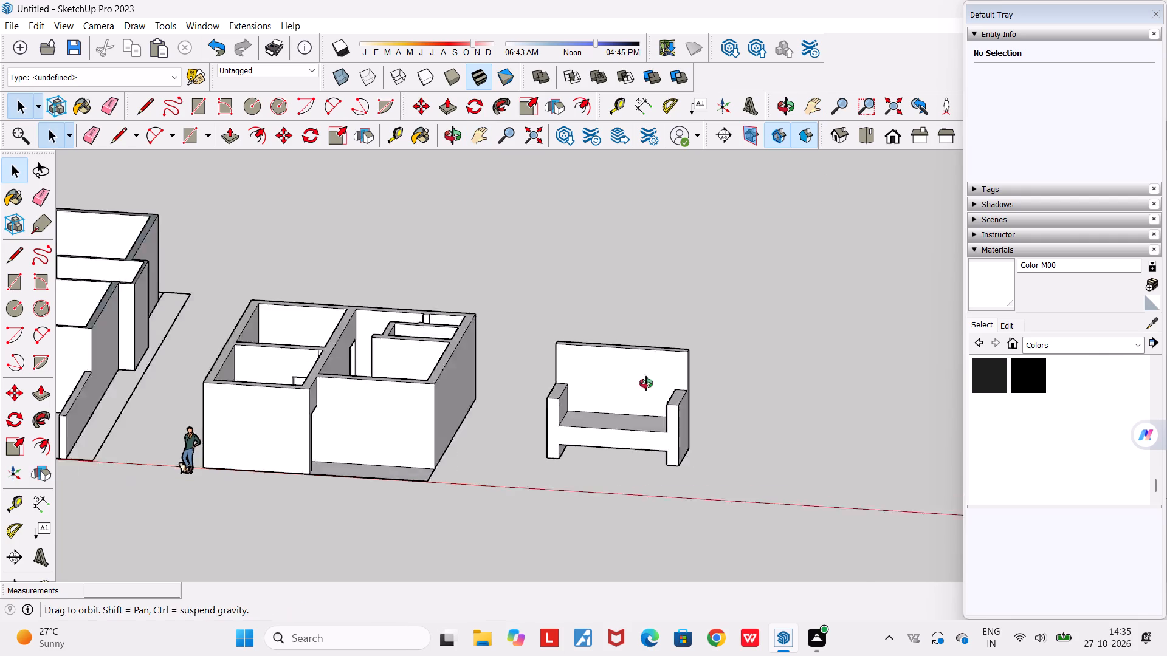
pyautogui.moveTo(646, 383); pyautogui.dragTo(517, 401, button='middle')
pyautogui.scroll(6, 626, 440)
pyautogui.moveTo(650, 418); pyautogui.dragTo(567, 434, button='middle')
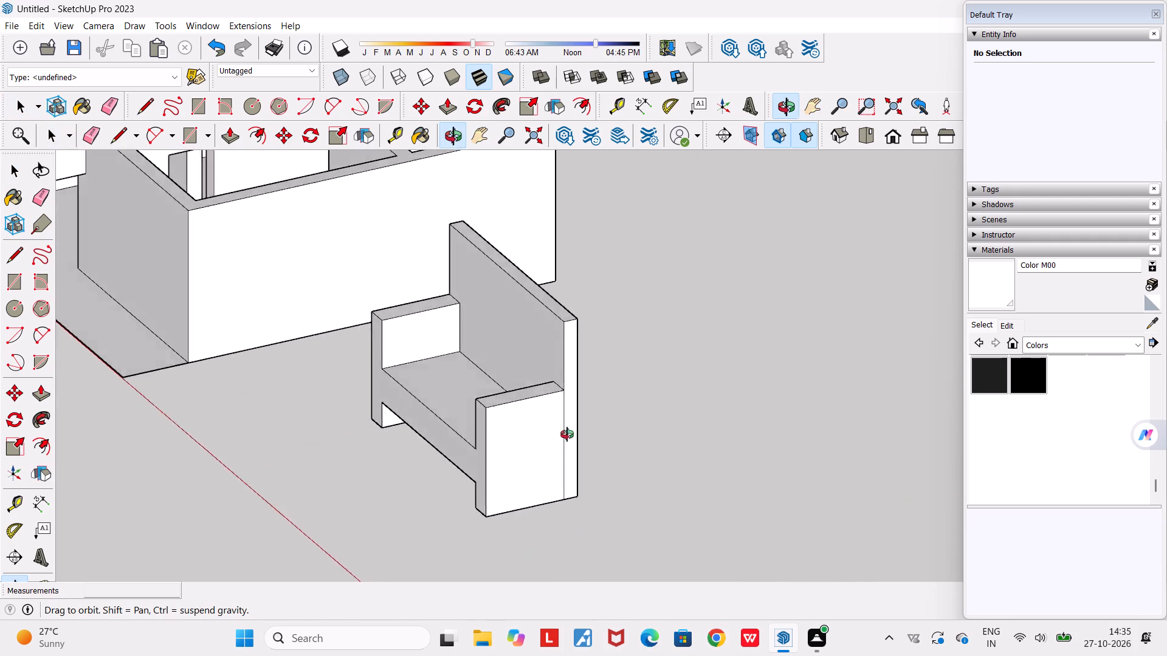
pyautogui.moveTo(567, 434); pyautogui.dragTo(446, 258, button='middle')
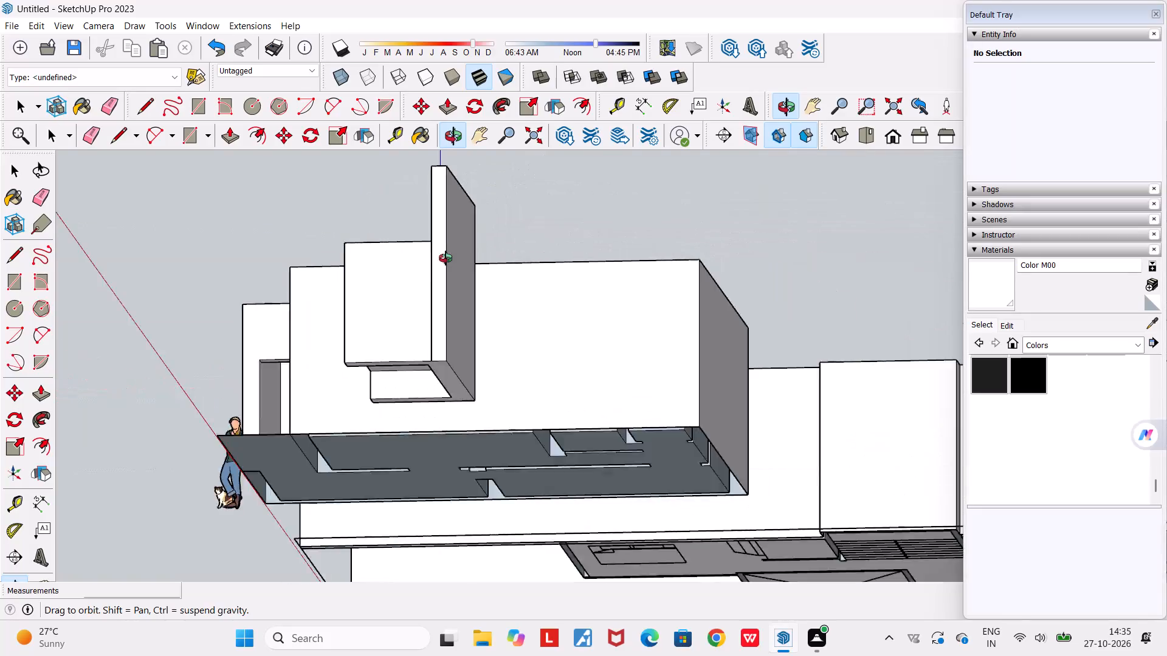
pyautogui.moveTo(446, 258); pyautogui.dragTo(765, 333, button='middle')
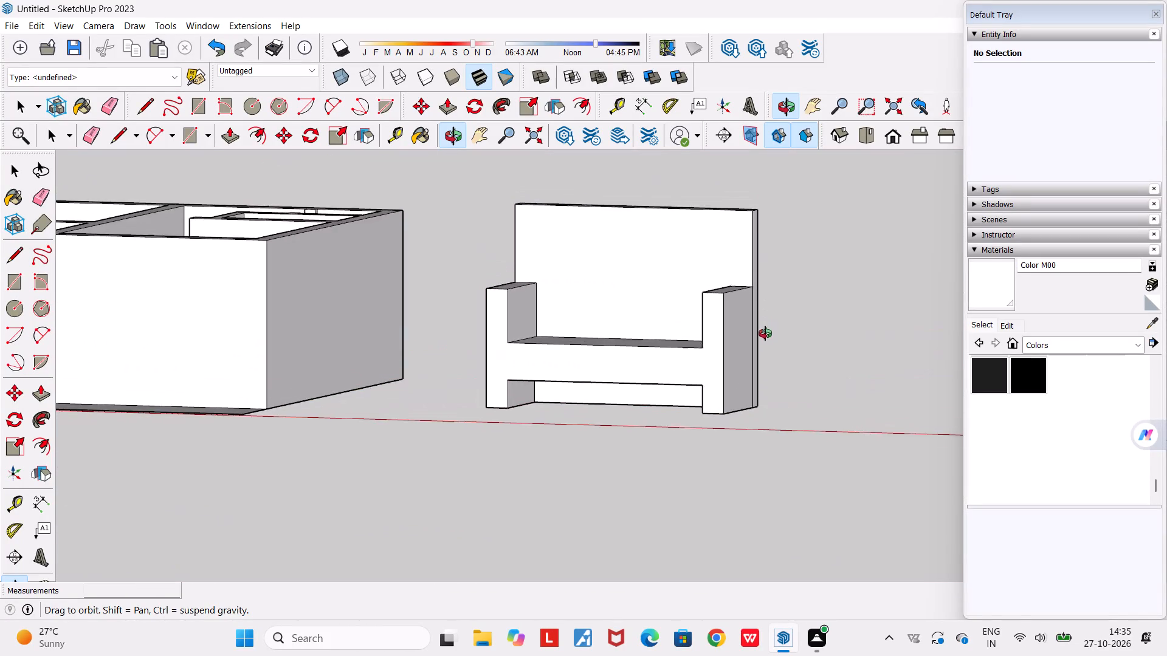
pyautogui.moveTo(765, 333); pyautogui.dragTo(781, 352, button='middle')
pyautogui.scroll(-2, 781, 352)
pyautogui.scroll(2, 639, 405)
pyautogui.moveTo(613, 384); pyautogui.dragTo(707, 435, button='middle')
pyautogui.scroll(3, 645, 373)
pyautogui.moveTo(638, 371); pyautogui.dragTo(542, 494, button='middle')
pyautogui.scroll(1, 567, 409)
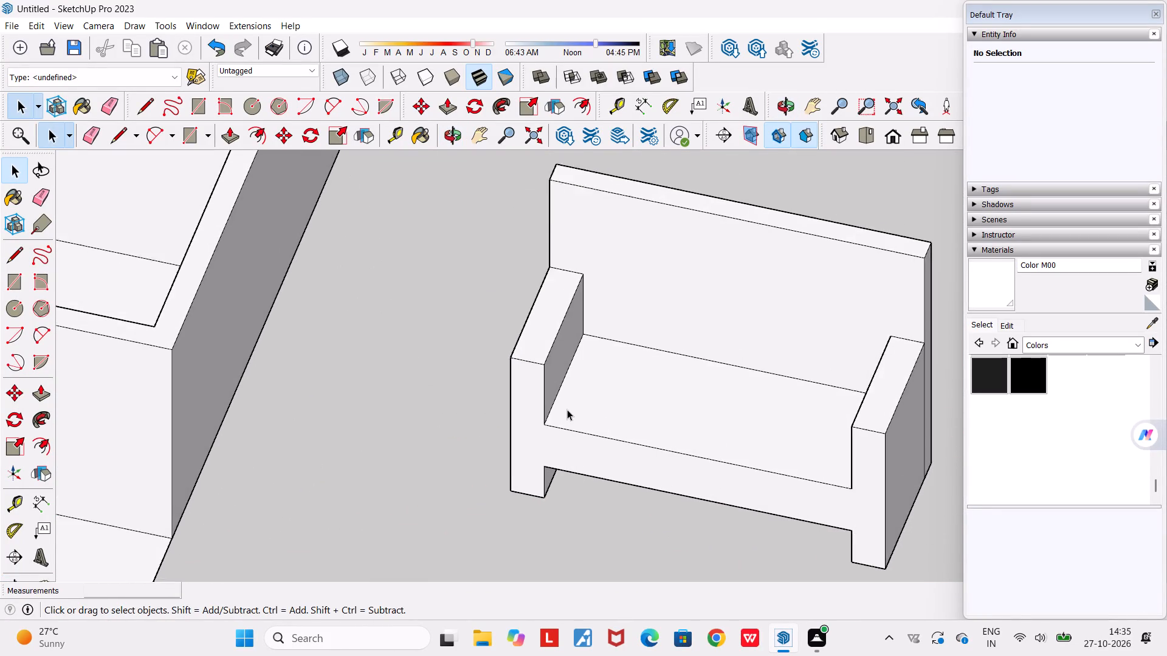
# Draw a 500 mm vertical line up from the midpoint of the front top edge of the sofa arm nearer the floor models.
pyautogui.scroll(1, 567, 409)
pyautogui.moveTo(567, 409); pyautogui.dragTo(691, 454, button='middle')
pyautogui.scroll(-4, 692, 454)
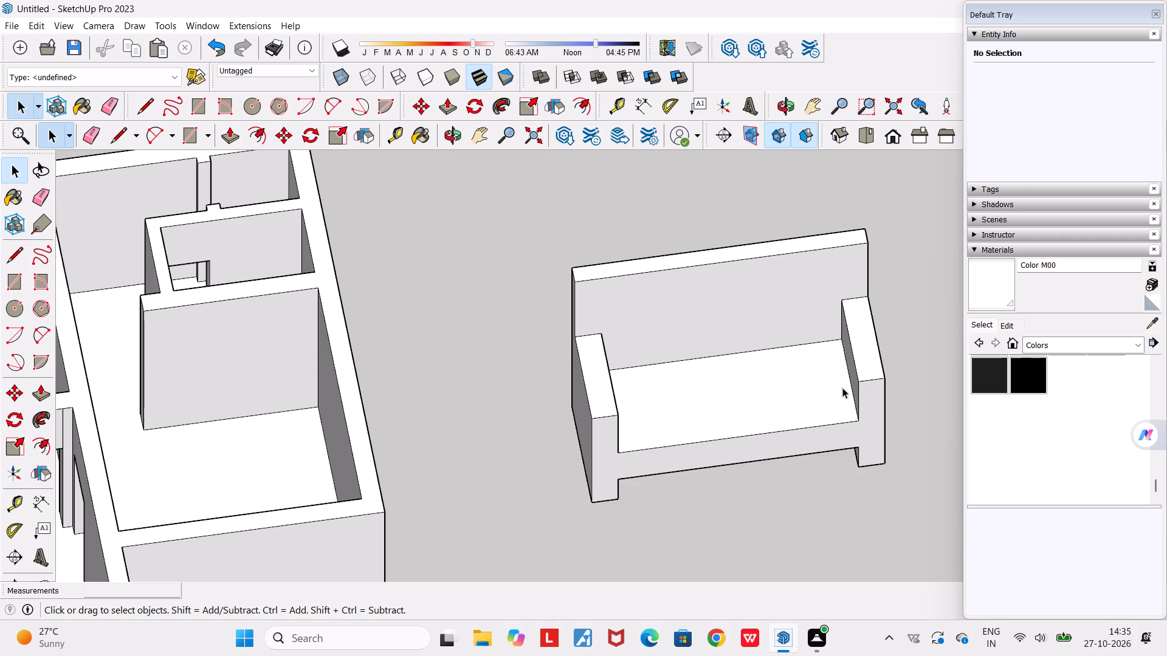
pyautogui.scroll(2, 779, 383)
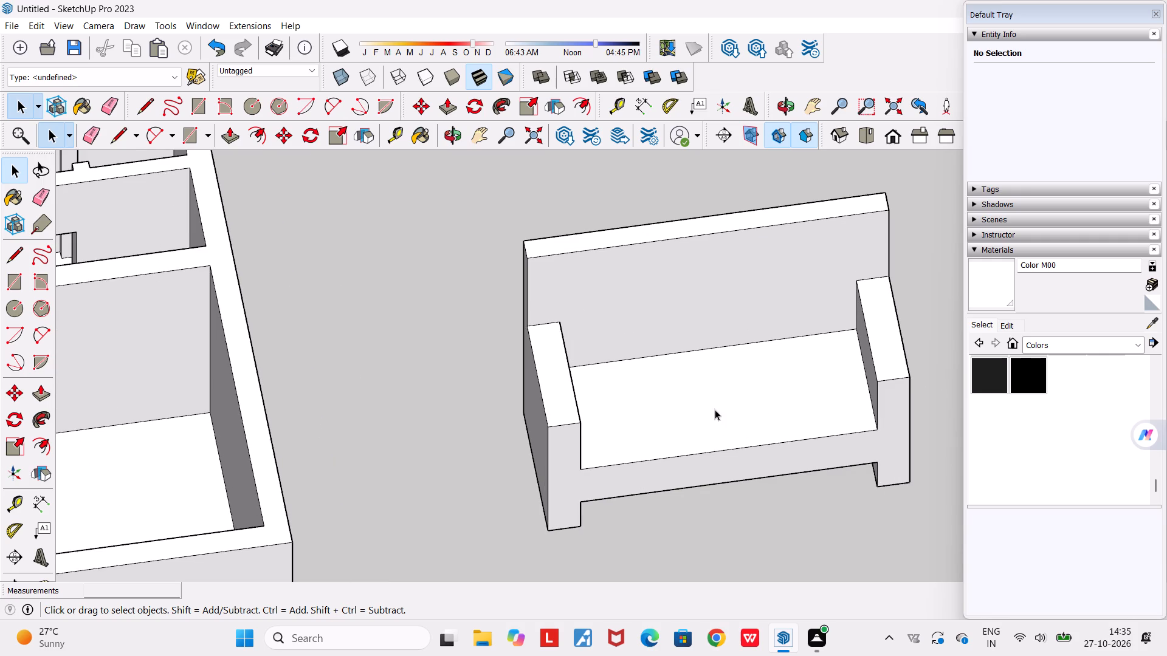
pyautogui.scroll(-3, 598, 402)
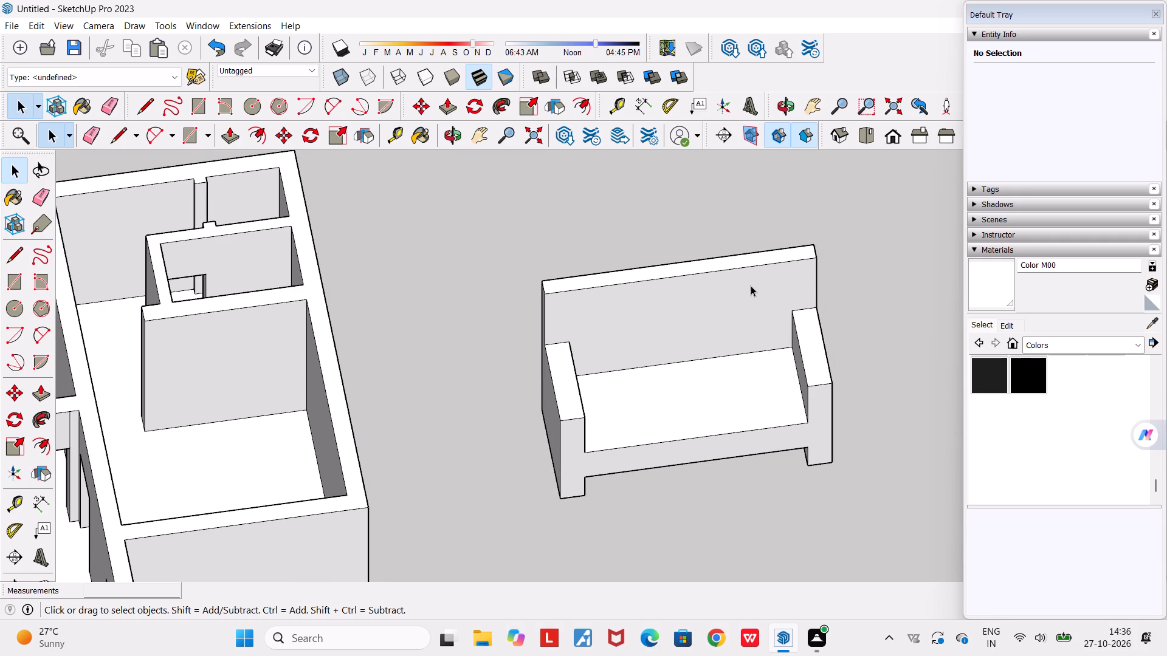
pyautogui.click(139, 103)
pyautogui.scroll(6, 585, 428)
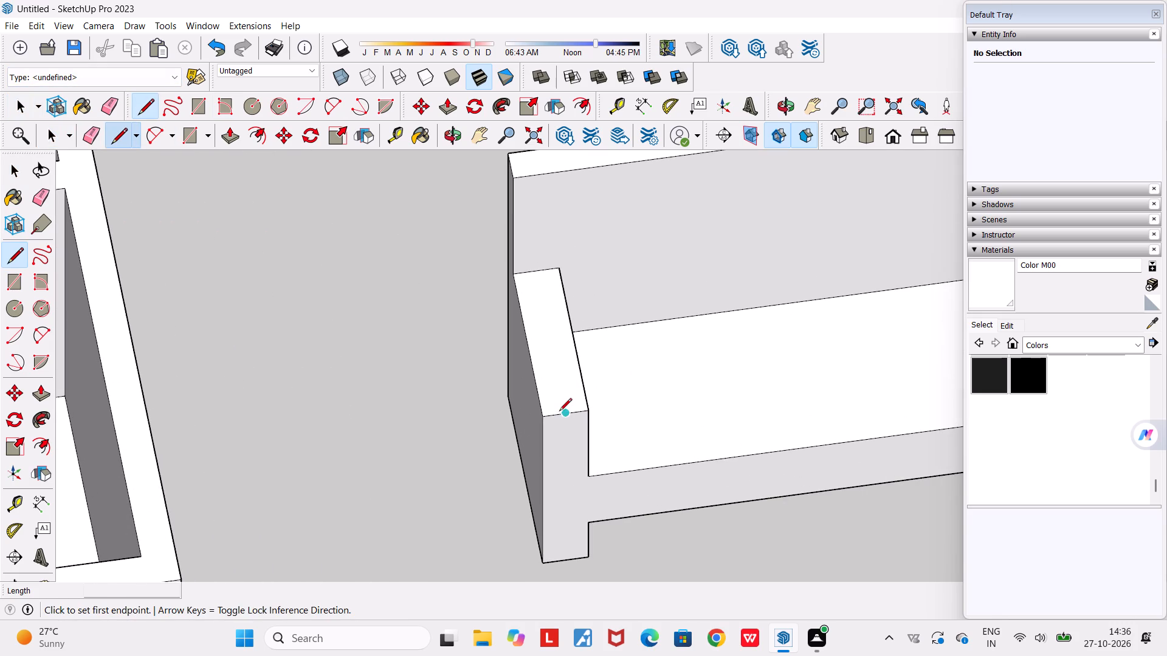
pyautogui.click(565, 414)
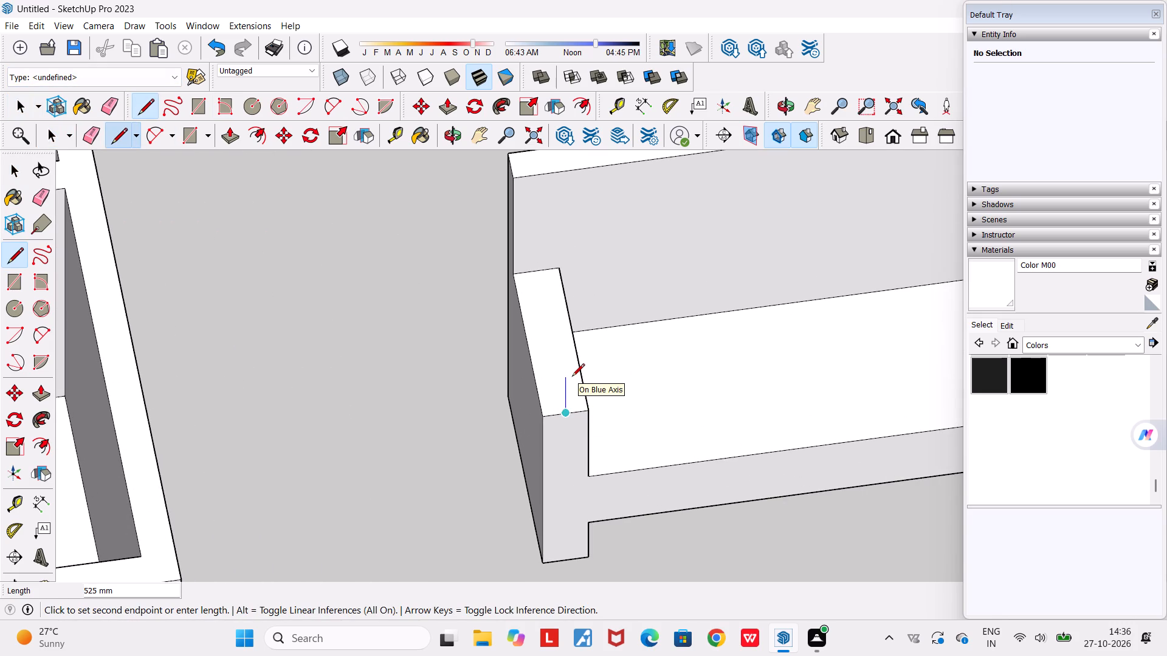
pyautogui.write('500')
pyautogui.press('Return')
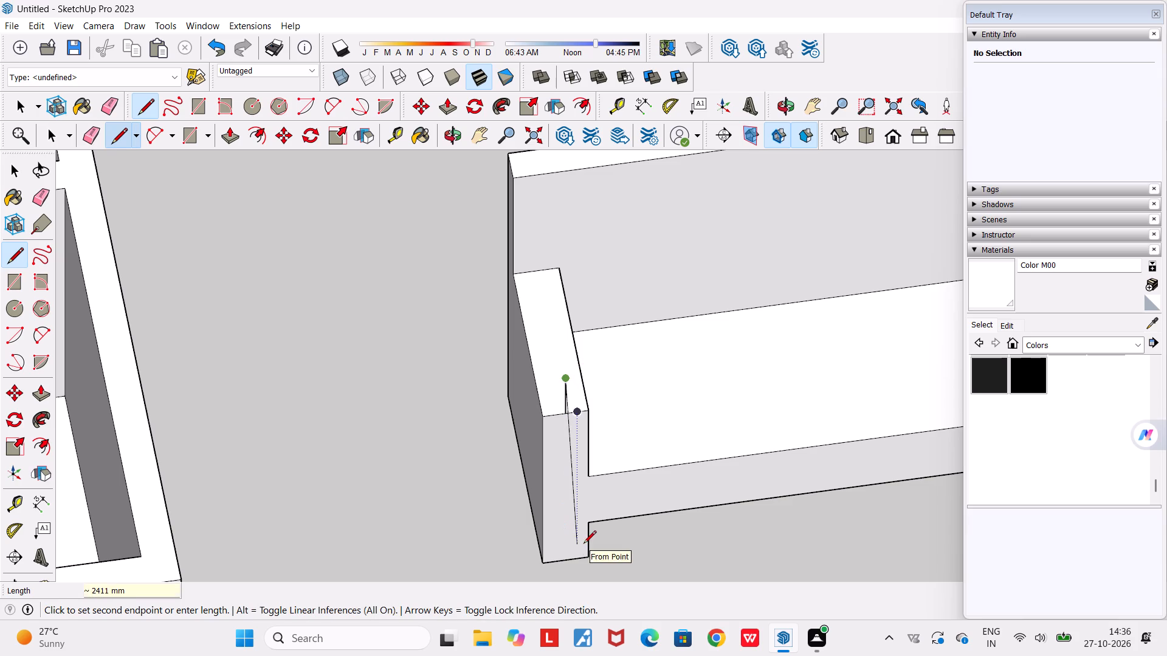
pyautogui.press('space')
# Draw an upright circle of about 196 mm radius on the arm's front face, centred on the base of the vertical line.
pyautogui.moveTo(630, 539); pyautogui.dragTo(566, 427, button='middle')
pyautogui.scroll(-4, 566, 427)
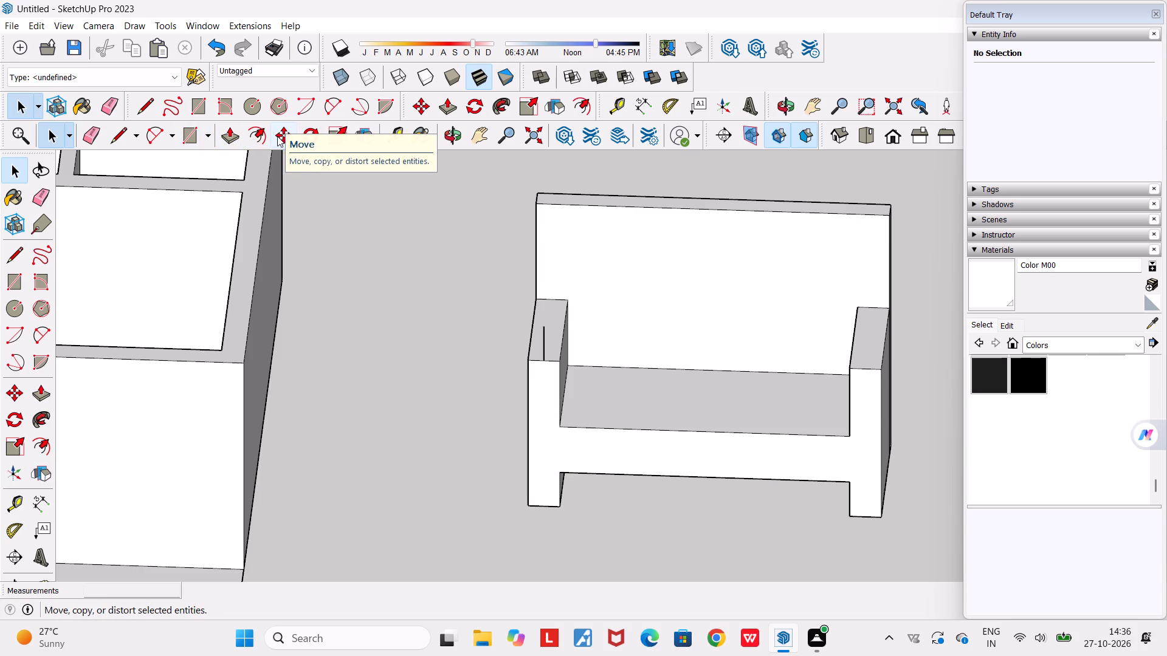
pyautogui.press('c')
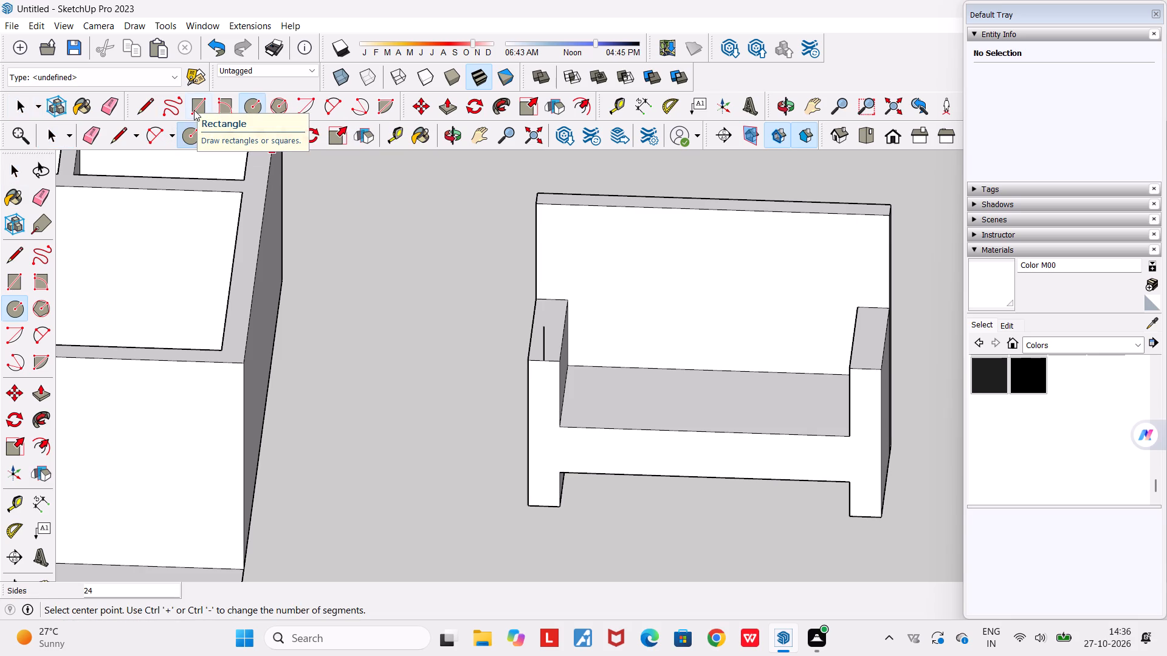
pyautogui.scroll(4, 545, 367)
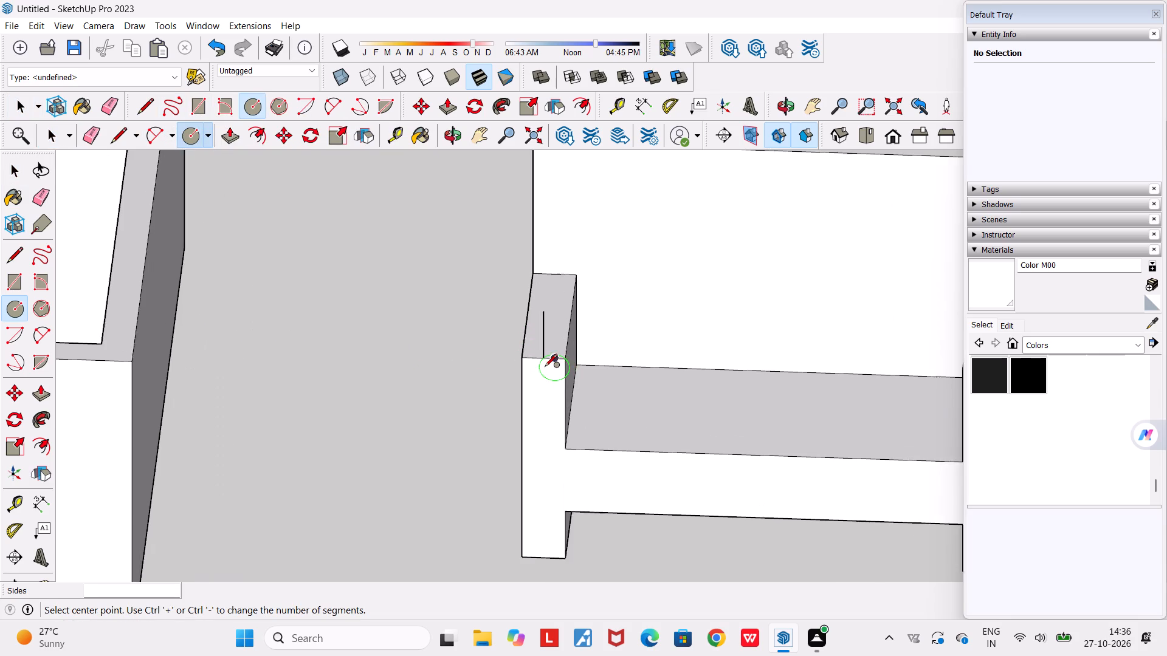
pyautogui.scroll(6, 543, 367)
pyautogui.click(544, 350)
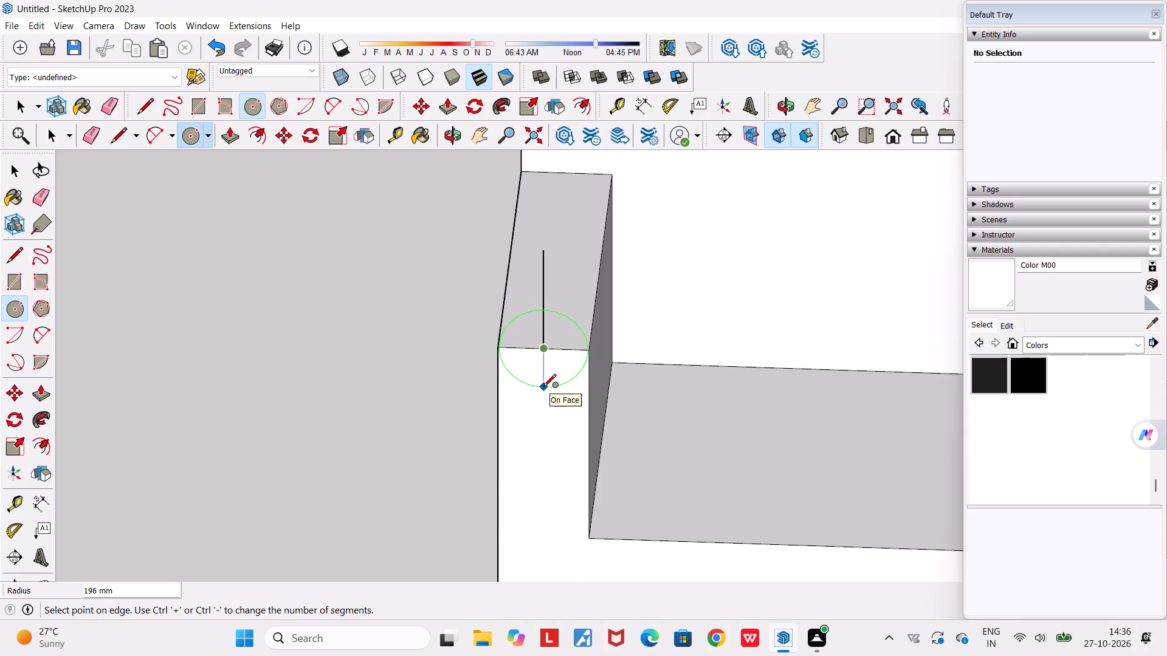
pyautogui.click(543, 388)
# Erase the vertical line and the circle's lower half, leaving a semicircular profile on top of the arm's front.
pyautogui.moveTo(545, 361); pyautogui.dragTo(555, 369, button='middle')
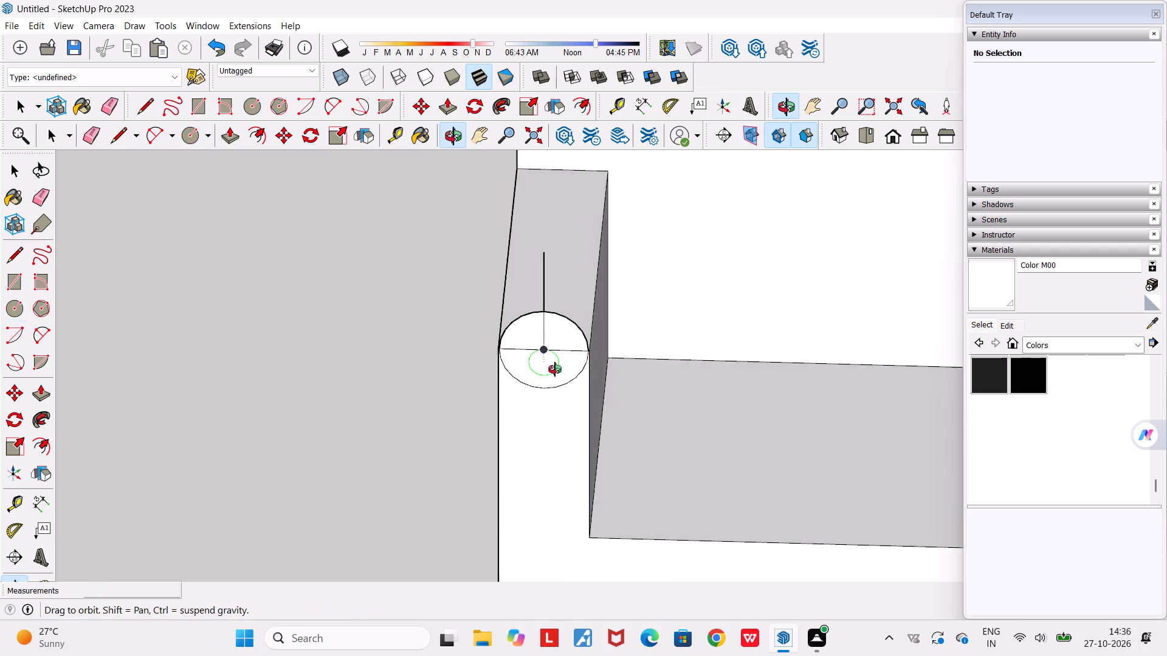
pyautogui.moveTo(555, 369); pyautogui.dragTo(841, 400, button='middle')
pyautogui.press('space')
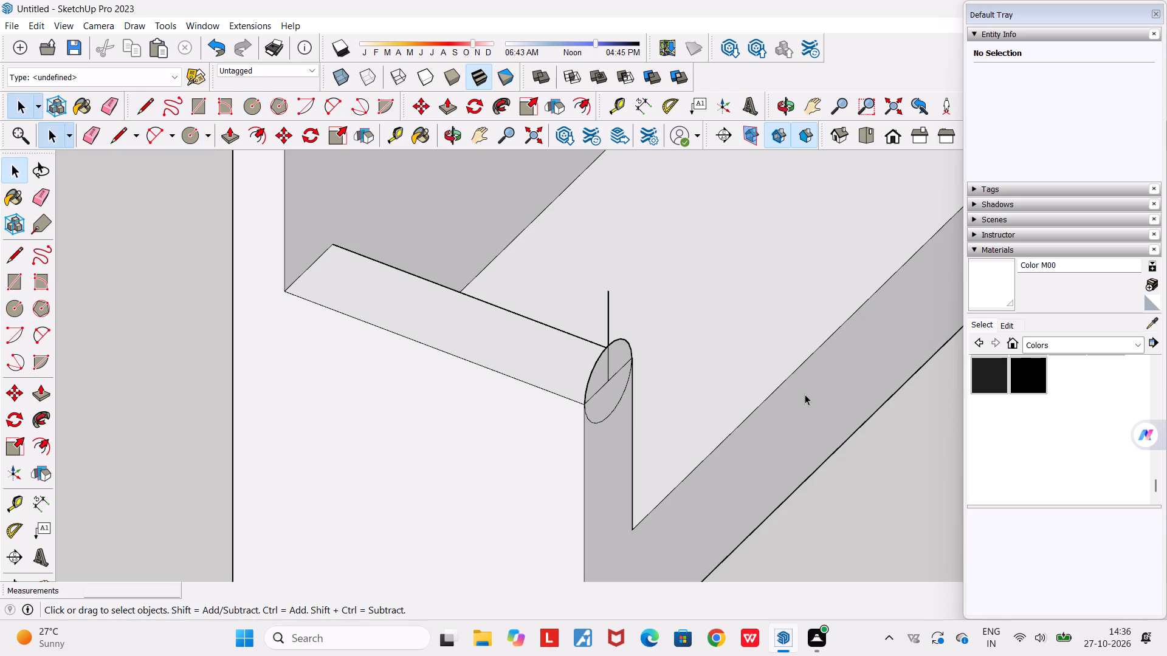
pyautogui.press('t')
pyautogui.press('Escape')
pyautogui.press('Escape')
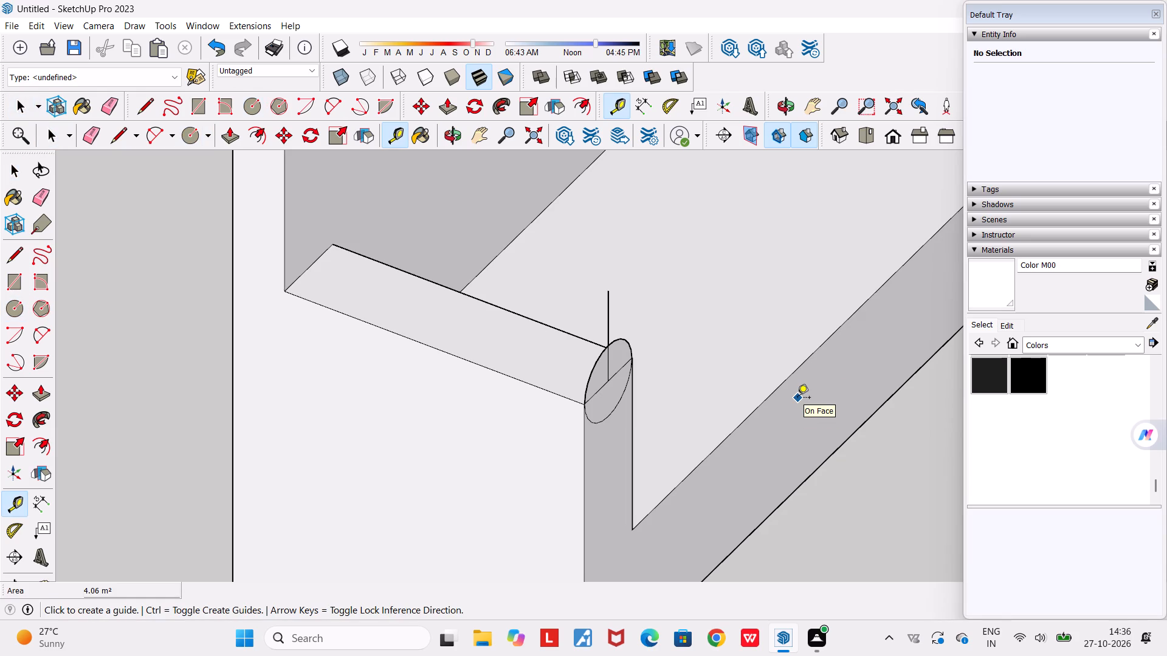
pyautogui.press('e')
pyautogui.moveTo(617, 321); pyautogui.dragTo(608, 321)
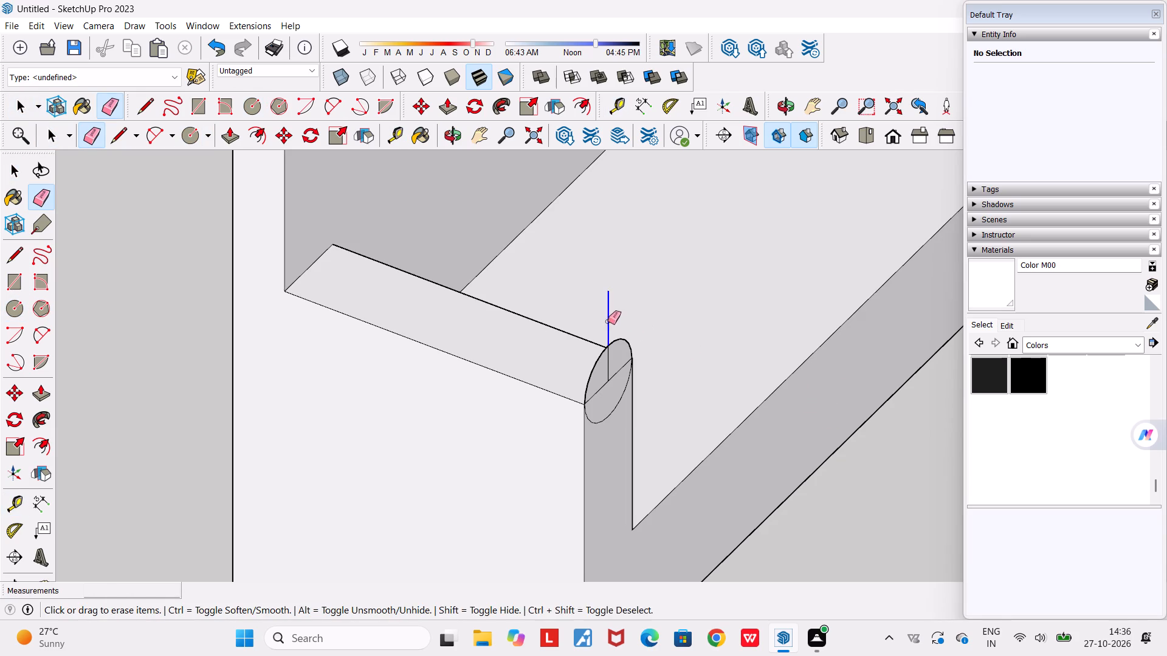
pyautogui.moveTo(608, 321); pyautogui.dragTo(605, 321)
pyautogui.scroll(4, 607, 367)
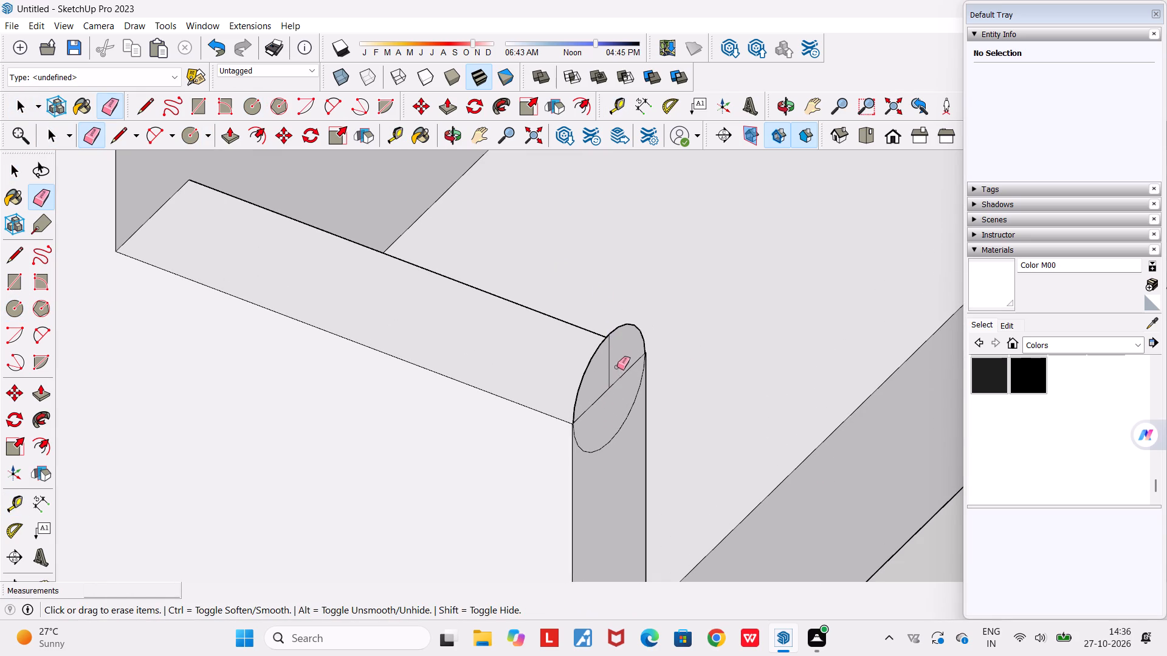
pyautogui.moveTo(614, 367); pyautogui.dragTo(605, 367)
pyautogui.moveTo(603, 440); pyautogui.dragTo(614, 447)
pyautogui.moveTo(613, 446); pyautogui.dragTo(497, 449, button='middle')
pyautogui.scroll(-7, 497, 449)
pyautogui.press('space')
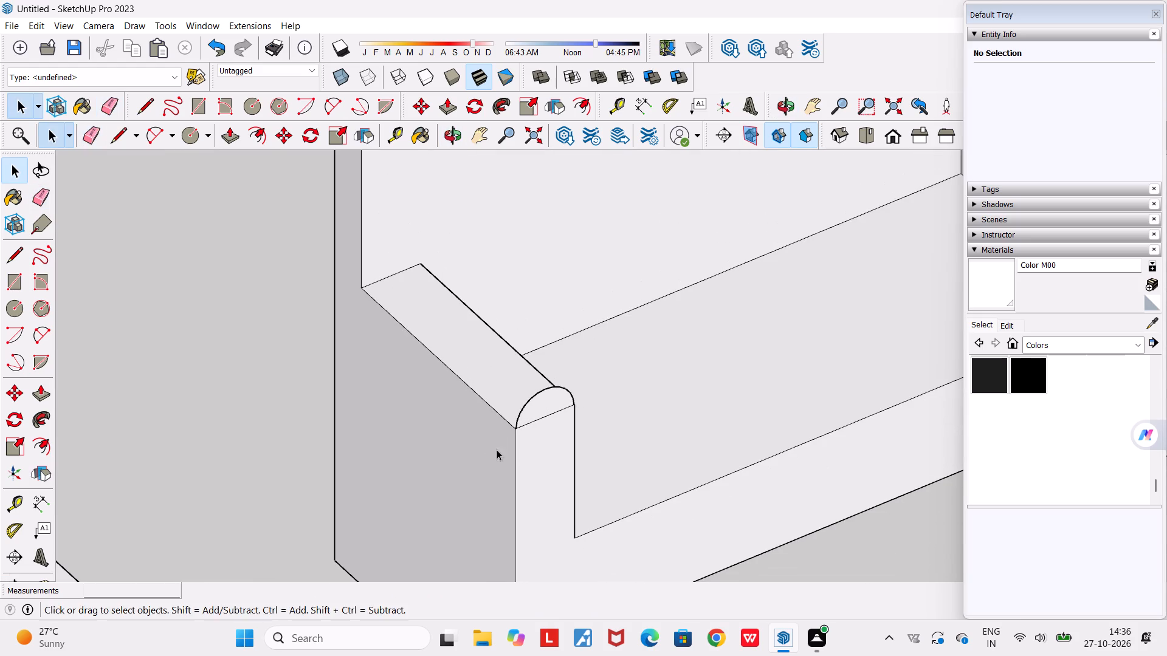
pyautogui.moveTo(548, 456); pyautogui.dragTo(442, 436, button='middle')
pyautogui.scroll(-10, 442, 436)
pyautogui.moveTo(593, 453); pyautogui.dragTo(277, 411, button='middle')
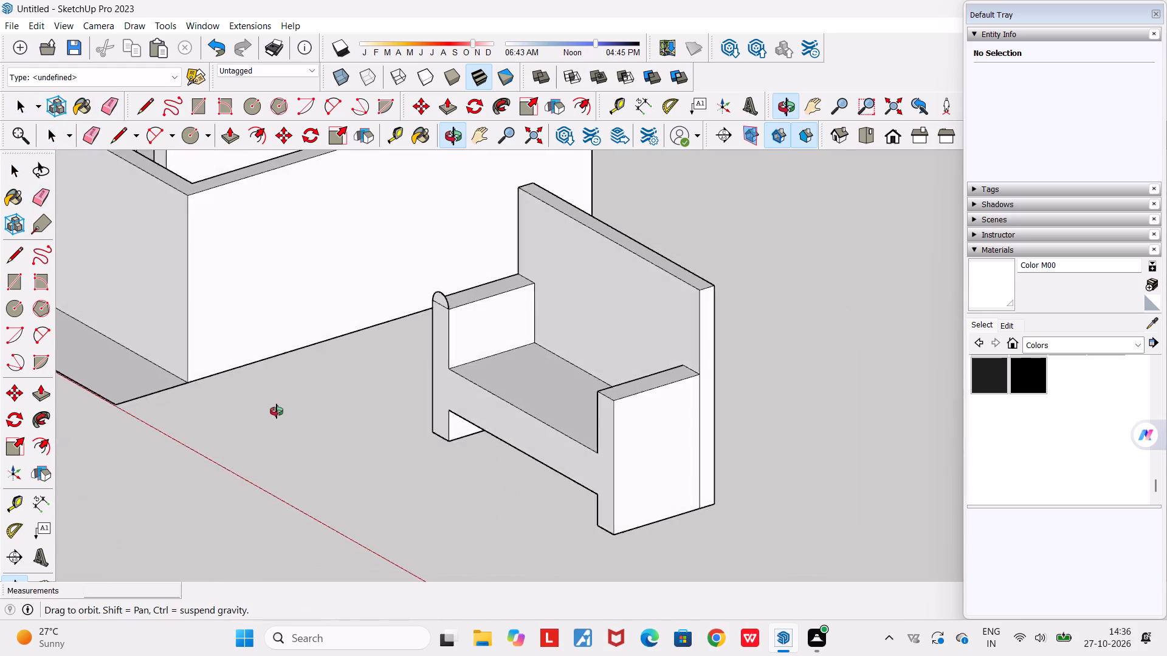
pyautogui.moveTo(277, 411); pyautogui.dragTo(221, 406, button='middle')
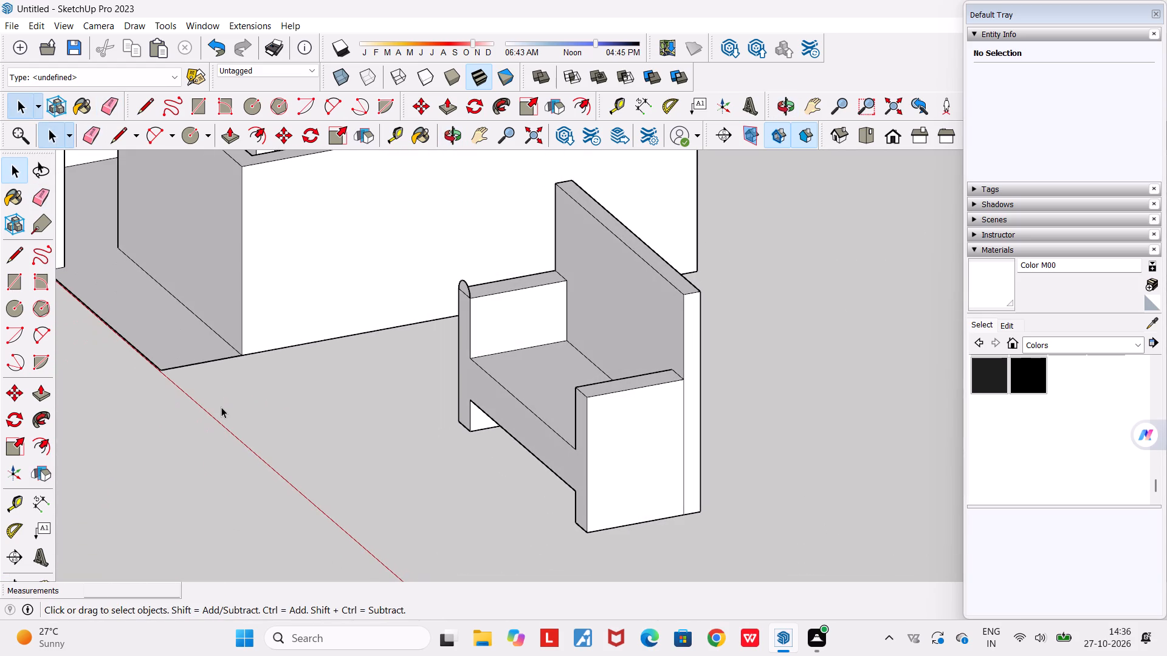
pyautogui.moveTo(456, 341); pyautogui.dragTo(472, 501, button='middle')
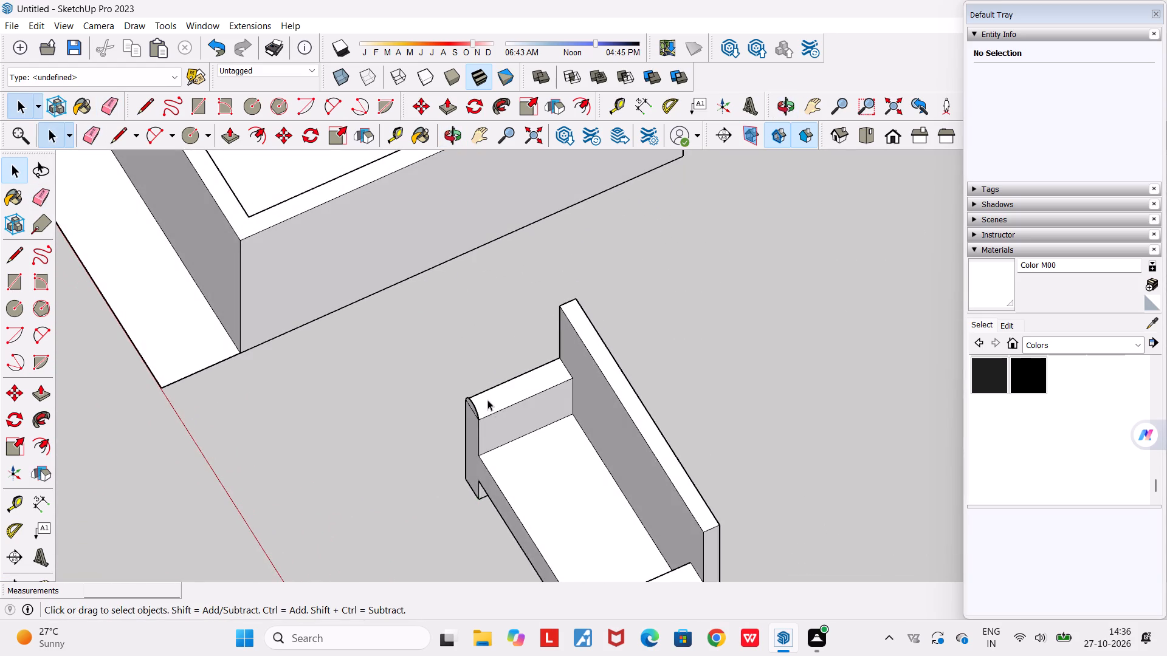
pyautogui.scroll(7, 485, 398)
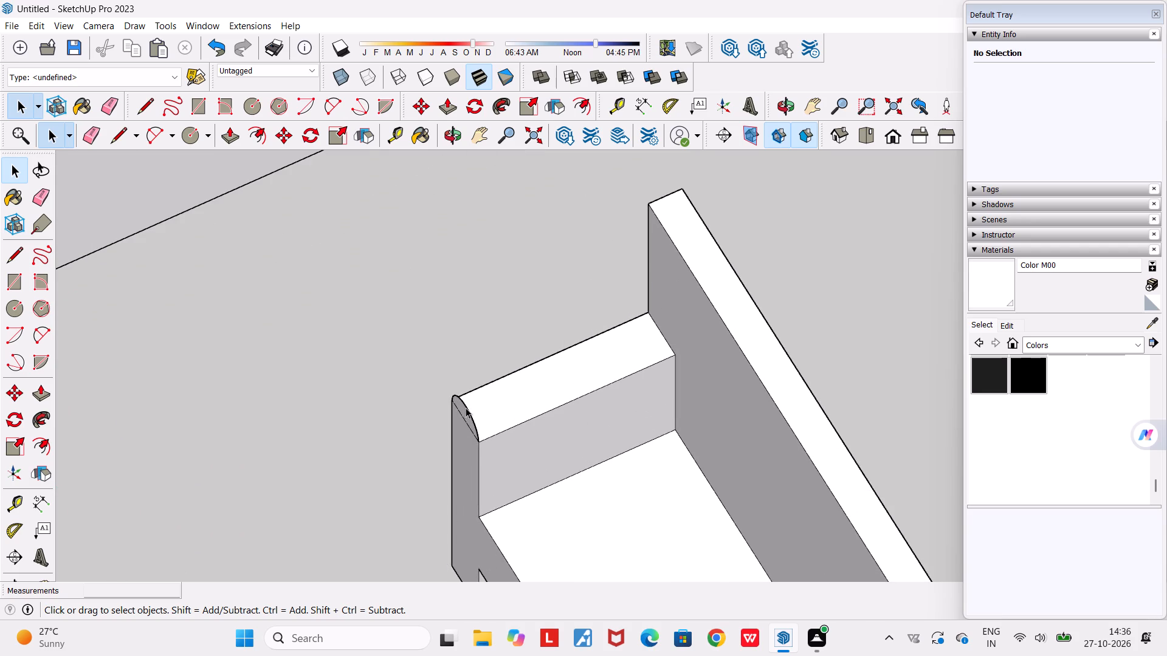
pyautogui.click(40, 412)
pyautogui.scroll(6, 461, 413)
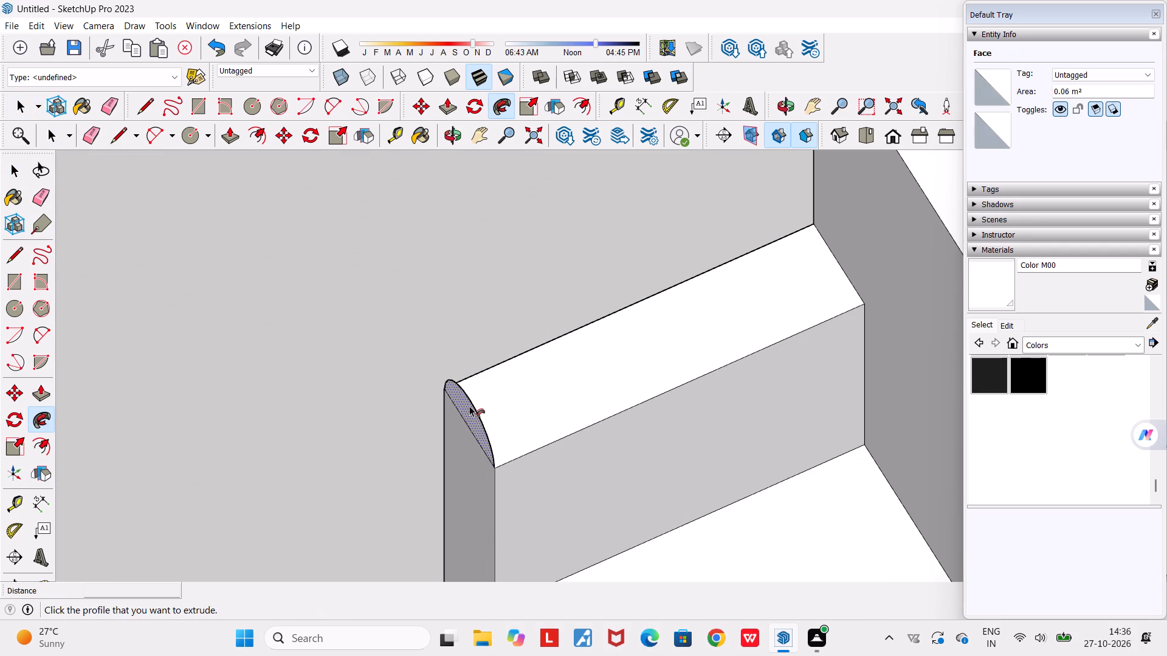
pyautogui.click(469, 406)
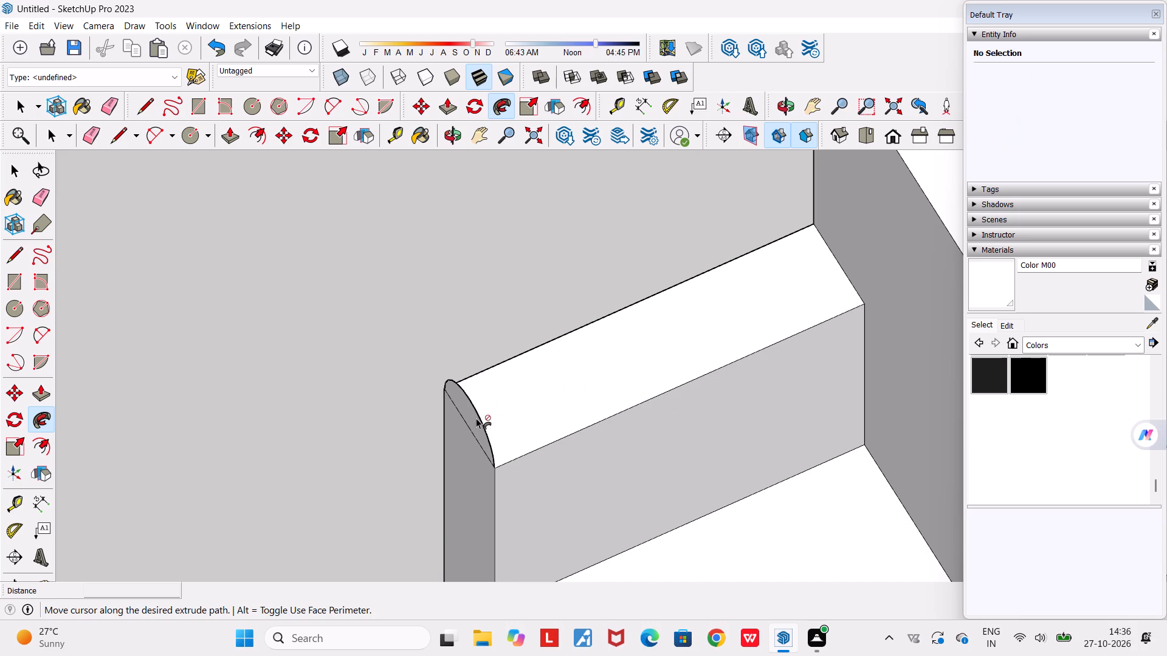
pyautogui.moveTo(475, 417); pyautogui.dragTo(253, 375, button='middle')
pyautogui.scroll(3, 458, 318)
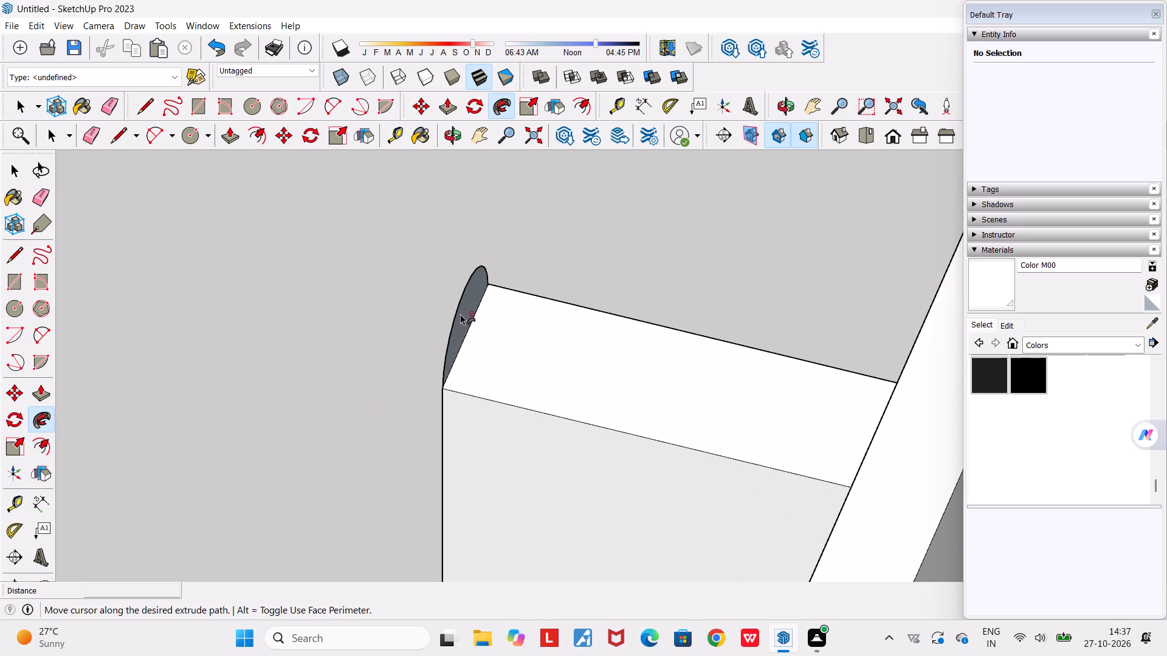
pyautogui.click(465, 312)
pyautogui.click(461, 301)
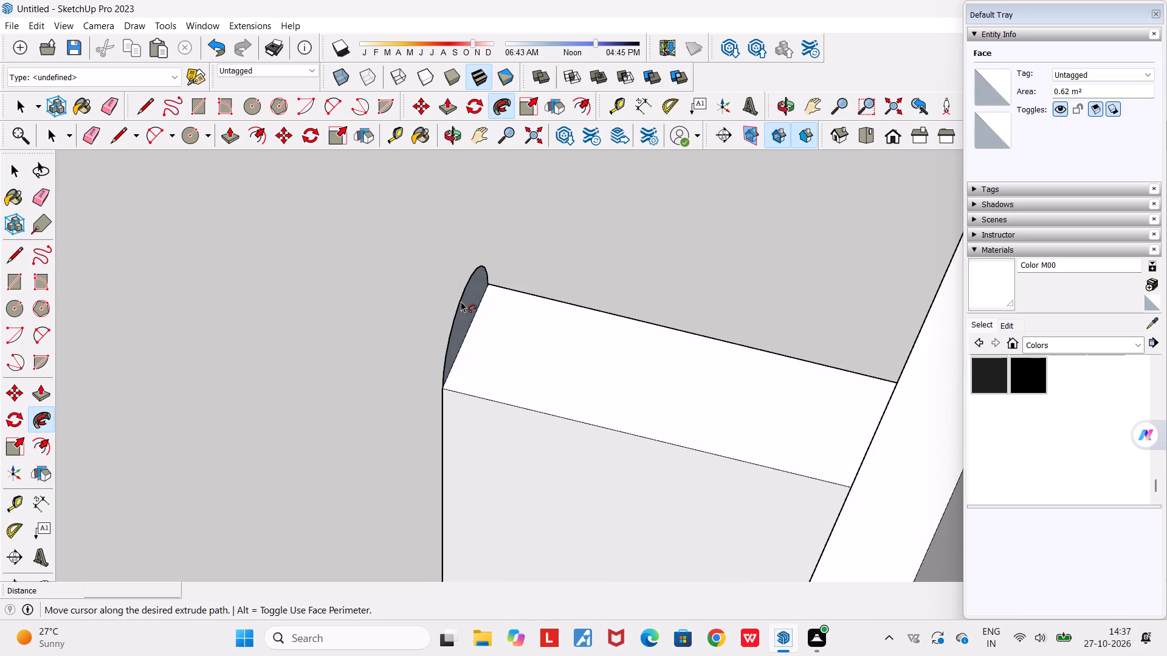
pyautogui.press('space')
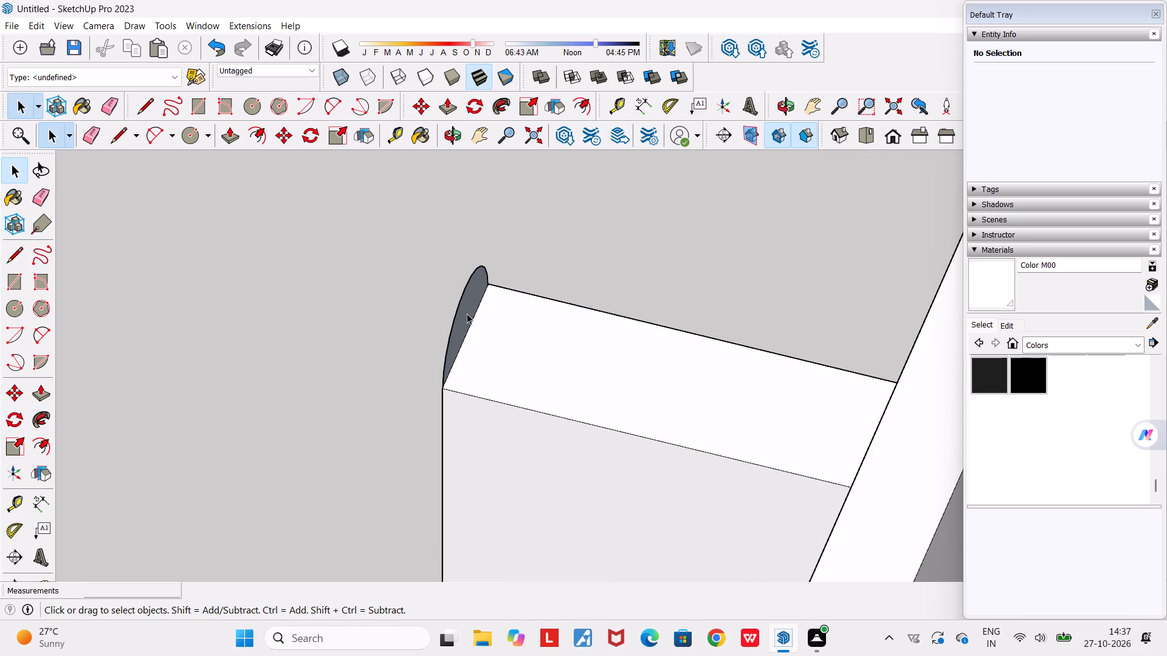
# Sweep the semicircular profile along the top of the arm to the sofa back with Follow Me.
pyautogui.click(43, 420)
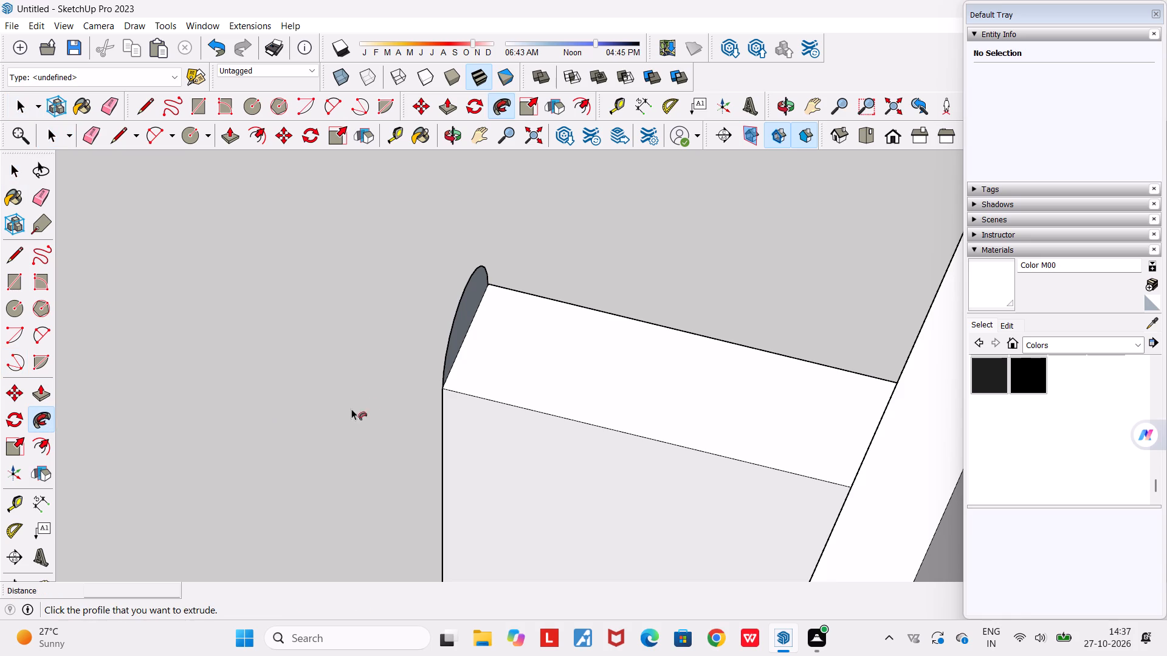
pyautogui.click(466, 309)
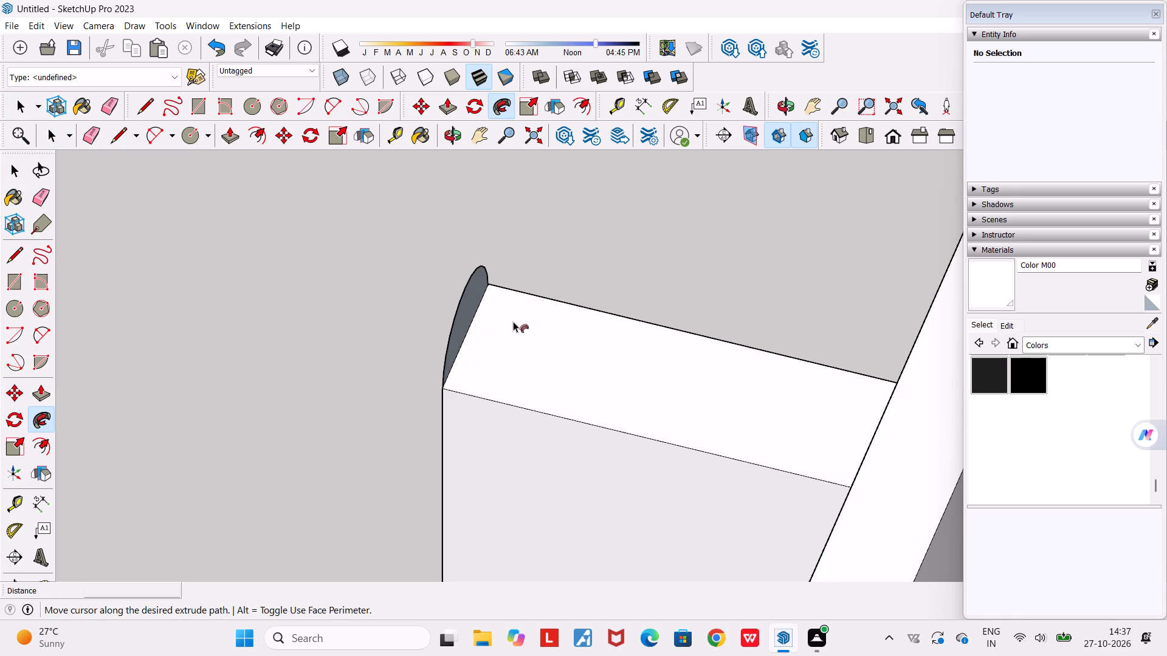
pyautogui.scroll(-5, 867, 394)
pyautogui.moveTo(835, 401); pyautogui.dragTo(1100, 456, button='middle')
pyautogui.scroll(-3, 1100, 456)
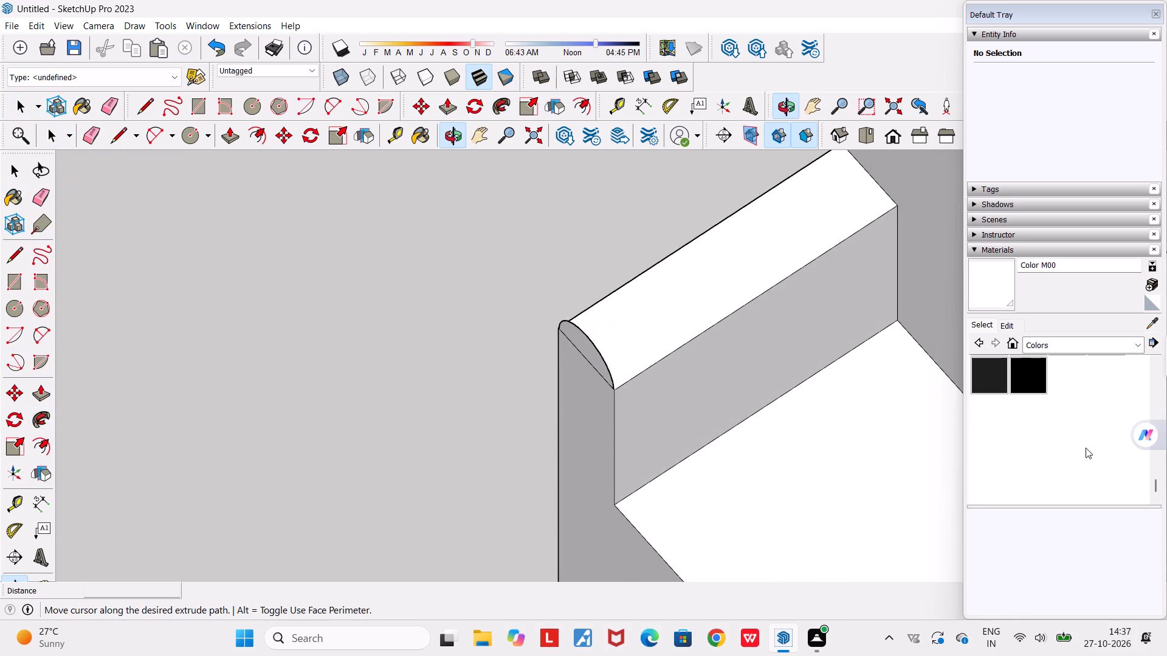
pyautogui.scroll(-12, 765, 287)
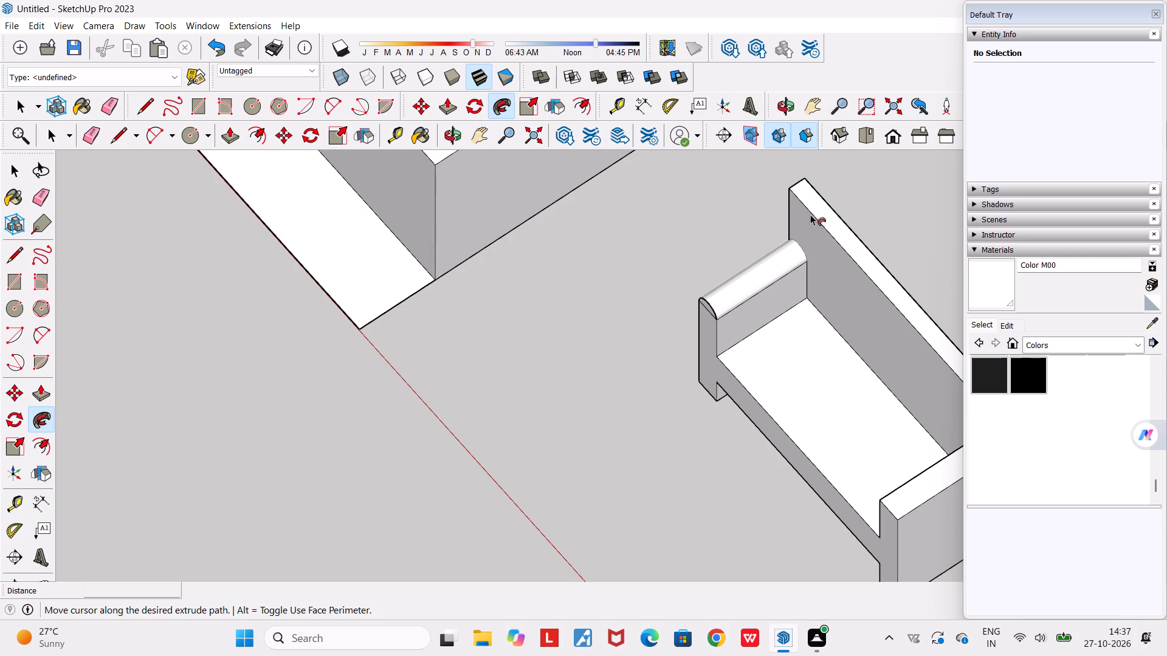
pyautogui.click(796, 251)
# Erase the edge dividing the semicircle from the front face of the rounded sofa arm.
pyautogui.scroll(-3, 791, 269)
pyautogui.moveTo(787, 318); pyautogui.dragTo(872, 316, button='middle')
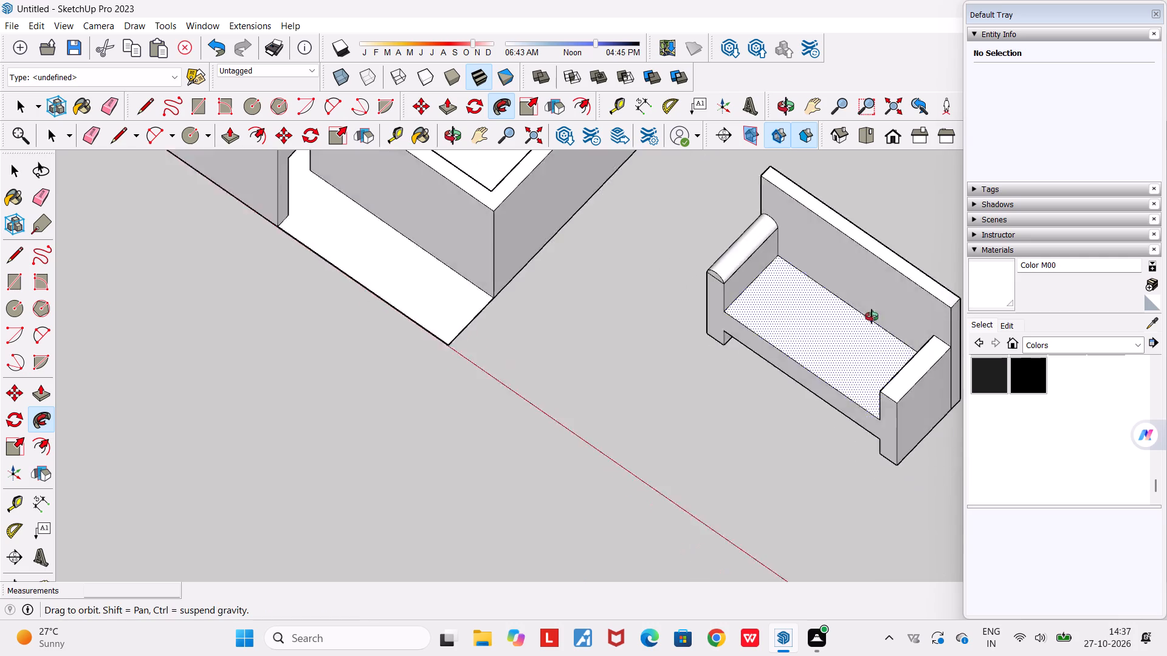
pyautogui.moveTo(872, 316); pyautogui.dragTo(923, 287, button='middle')
pyautogui.scroll(-8, 923, 287)
pyautogui.moveTo(907, 290); pyautogui.dragTo(1078, 270, button='middle')
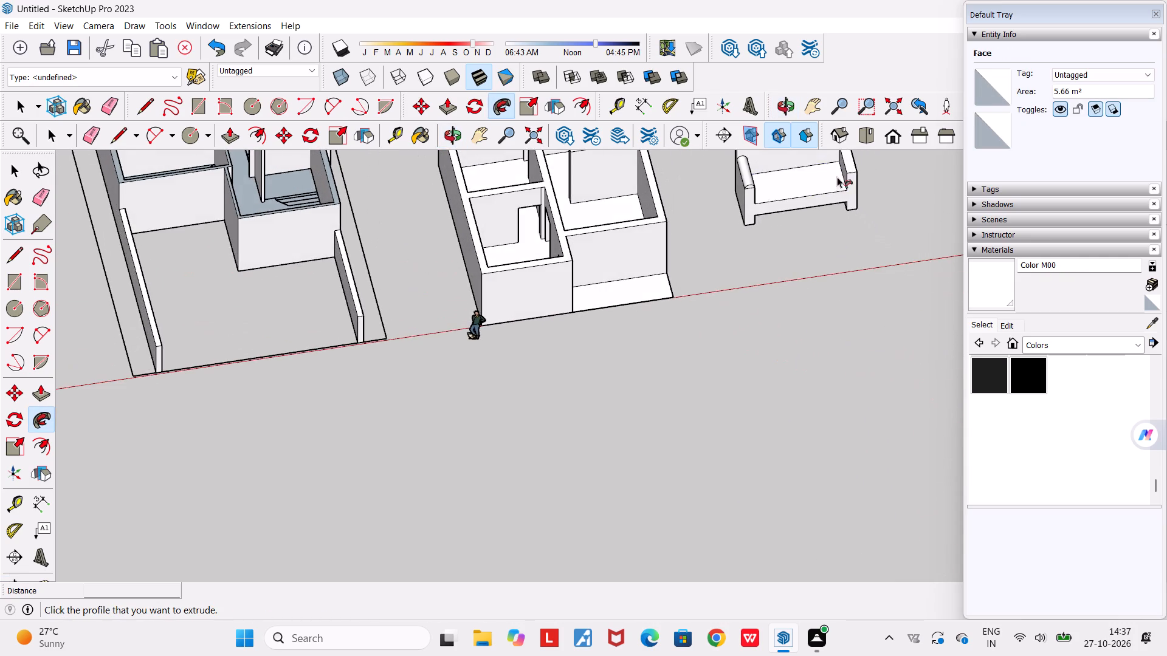
pyautogui.scroll(-8, 783, 171)
pyautogui.scroll(11, 814, 181)
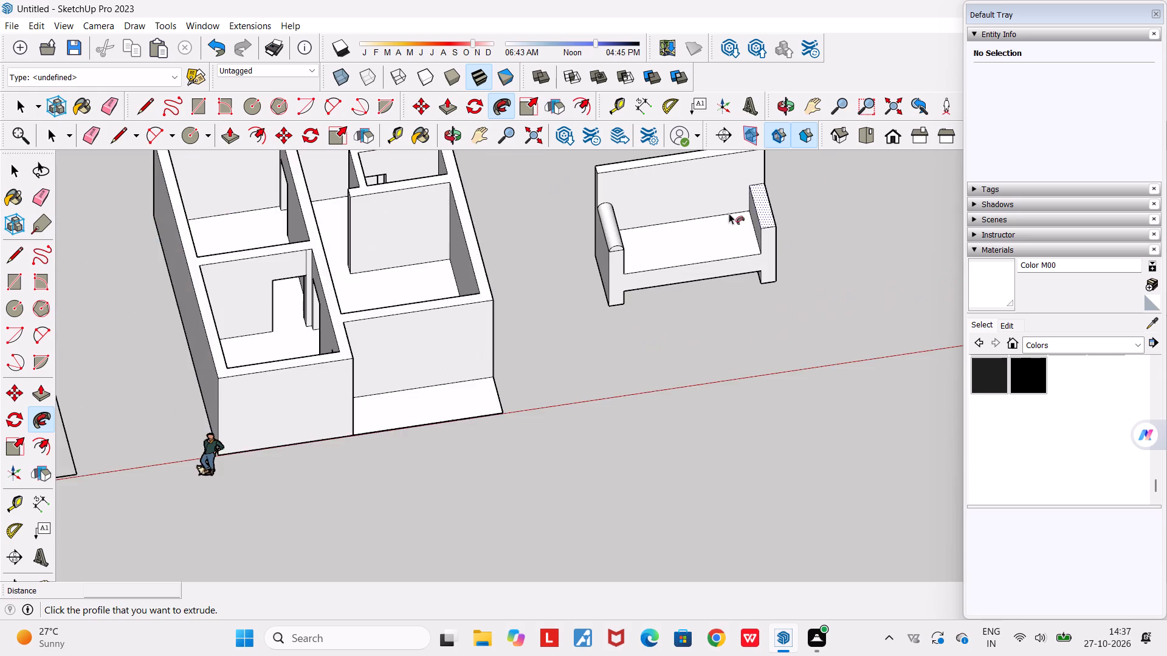
pyautogui.scroll(11, 625, 254)
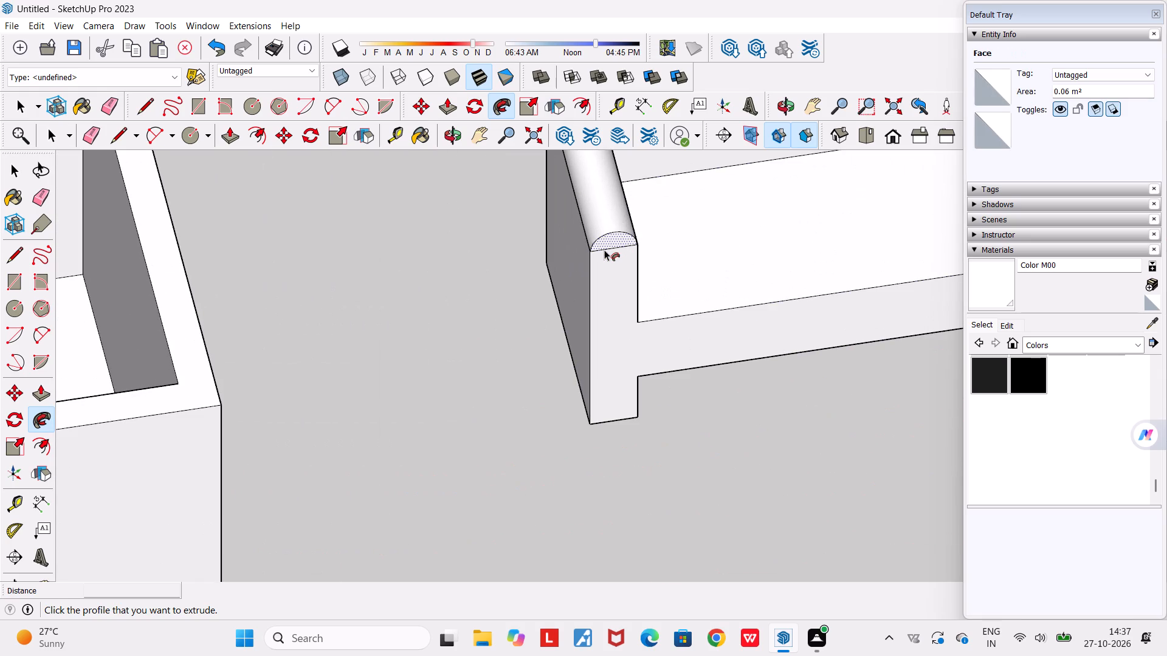
pyautogui.press('e')
pyautogui.moveTo(612, 242); pyautogui.dragTo(614, 259)
pyautogui.scroll(-7, 614, 260)
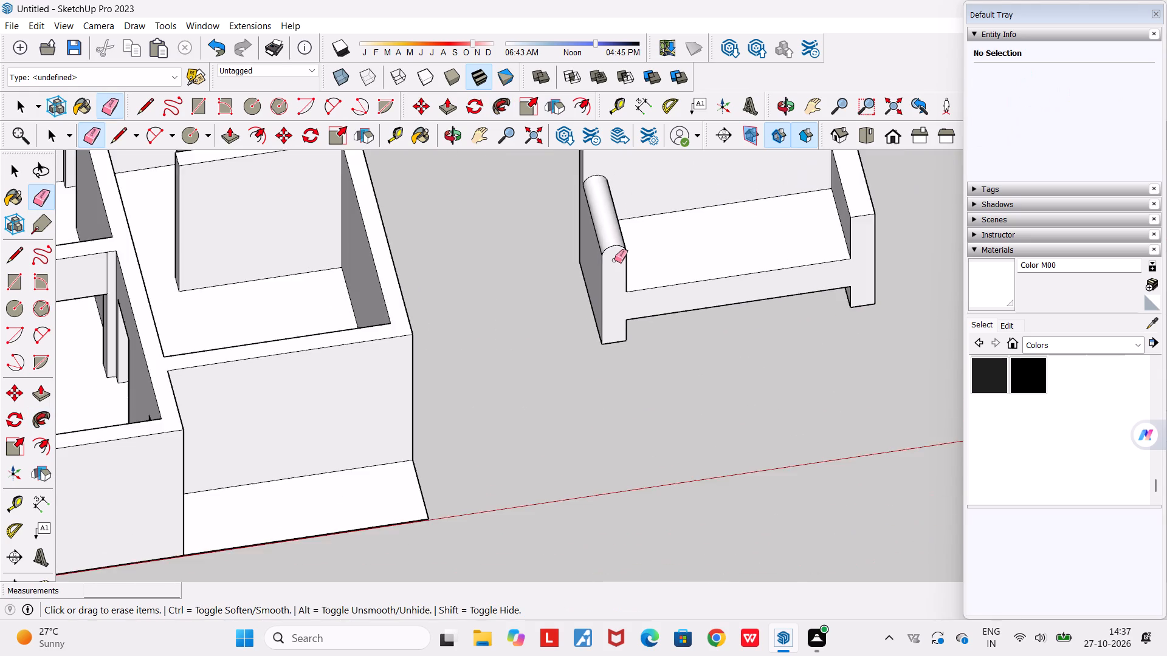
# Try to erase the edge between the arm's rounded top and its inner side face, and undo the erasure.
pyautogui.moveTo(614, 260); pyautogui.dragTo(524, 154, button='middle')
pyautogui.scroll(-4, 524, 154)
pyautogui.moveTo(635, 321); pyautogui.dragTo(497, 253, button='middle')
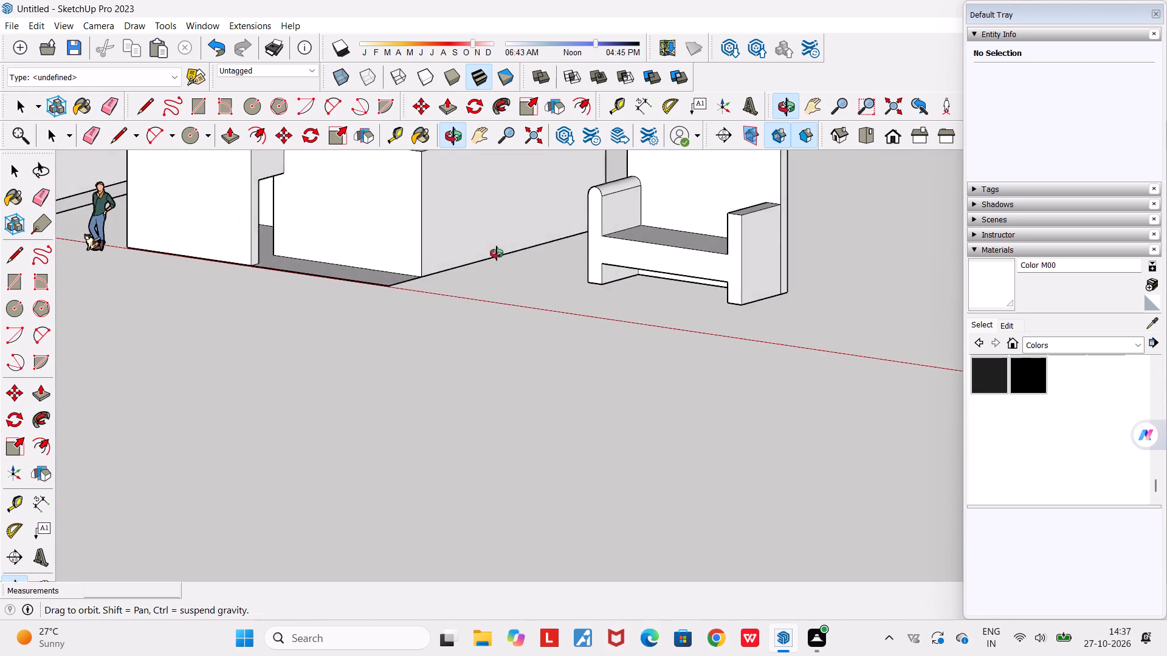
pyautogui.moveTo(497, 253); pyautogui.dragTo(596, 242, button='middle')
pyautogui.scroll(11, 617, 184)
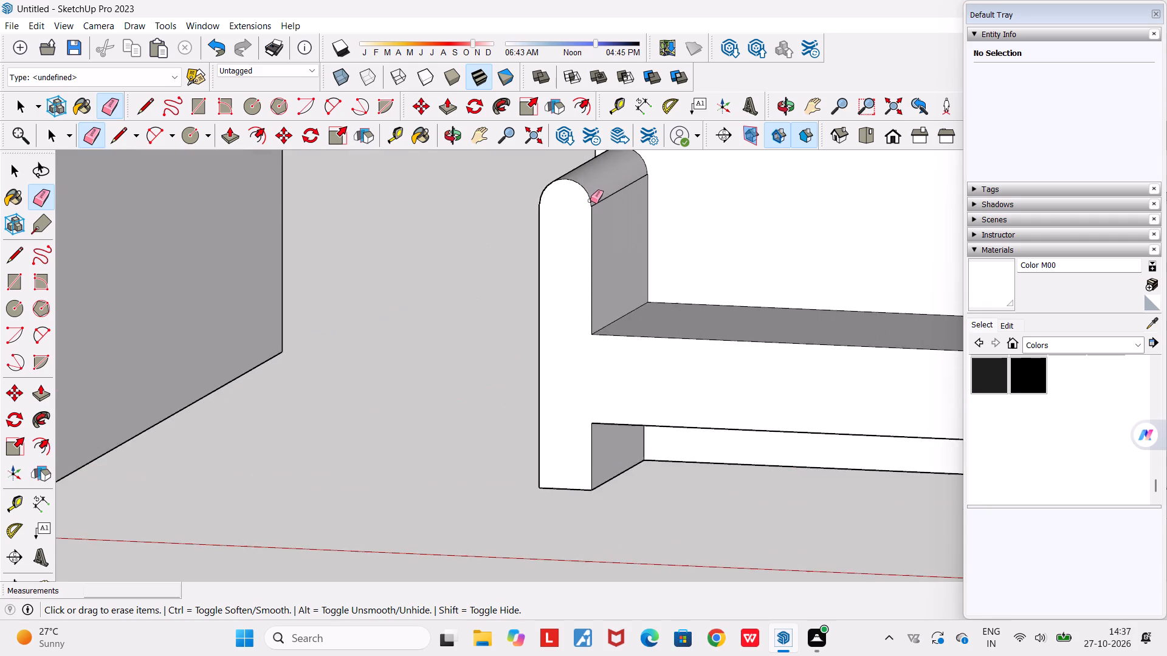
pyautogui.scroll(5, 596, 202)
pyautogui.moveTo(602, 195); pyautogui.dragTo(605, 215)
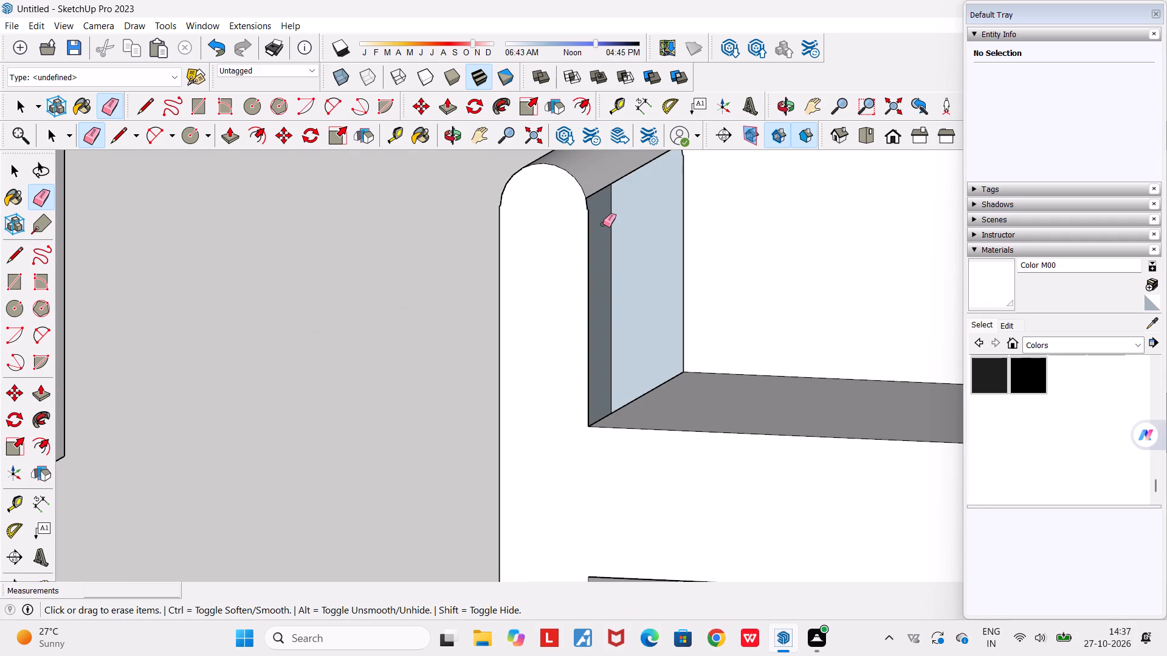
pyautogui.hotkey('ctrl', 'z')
# Examine closely the joint where the arm's rounded top meets its outer side face.
pyautogui.scroll(-7, 603, 264)
pyautogui.moveTo(560, 298); pyautogui.dragTo(624, 333, button='middle')
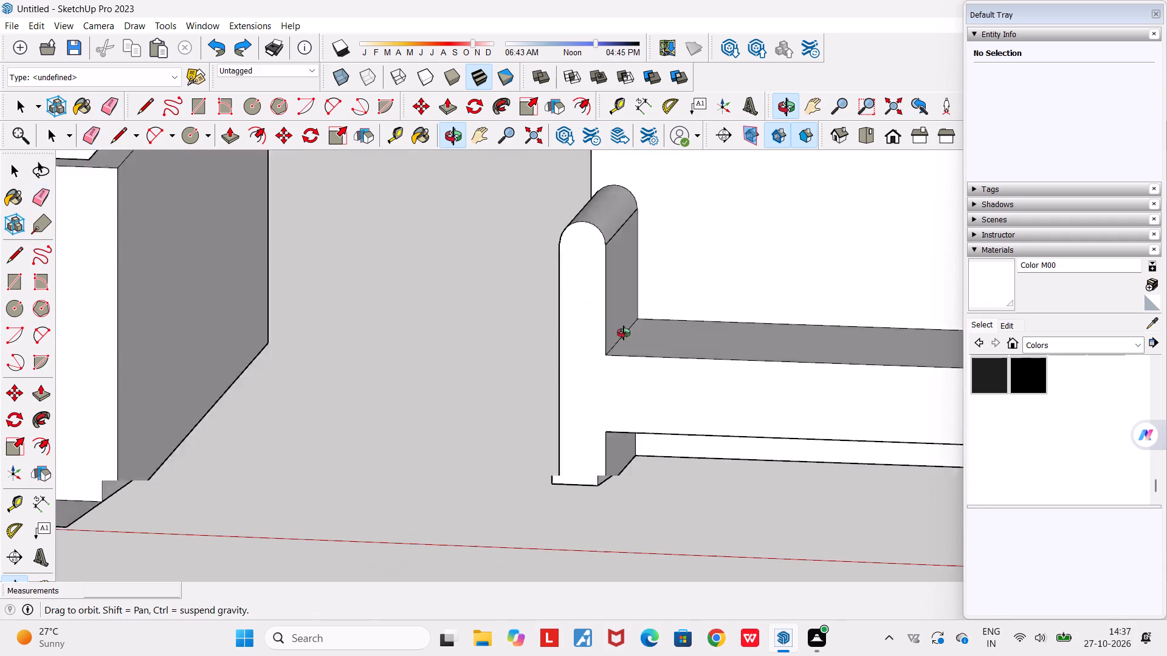
pyautogui.moveTo(624, 333); pyautogui.dragTo(806, 342, button='middle')
pyautogui.scroll(12, 645, 247)
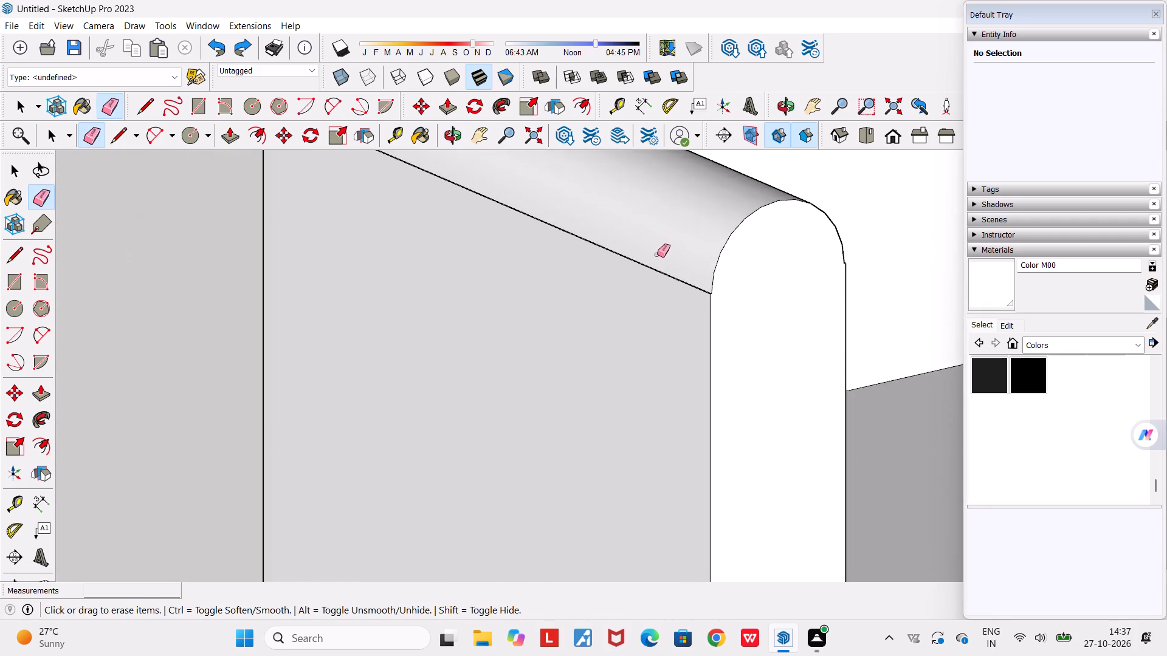
pyautogui.scroll(16, 697, 299)
pyautogui.moveTo(717, 283); pyautogui.dragTo(608, 255, button='middle')
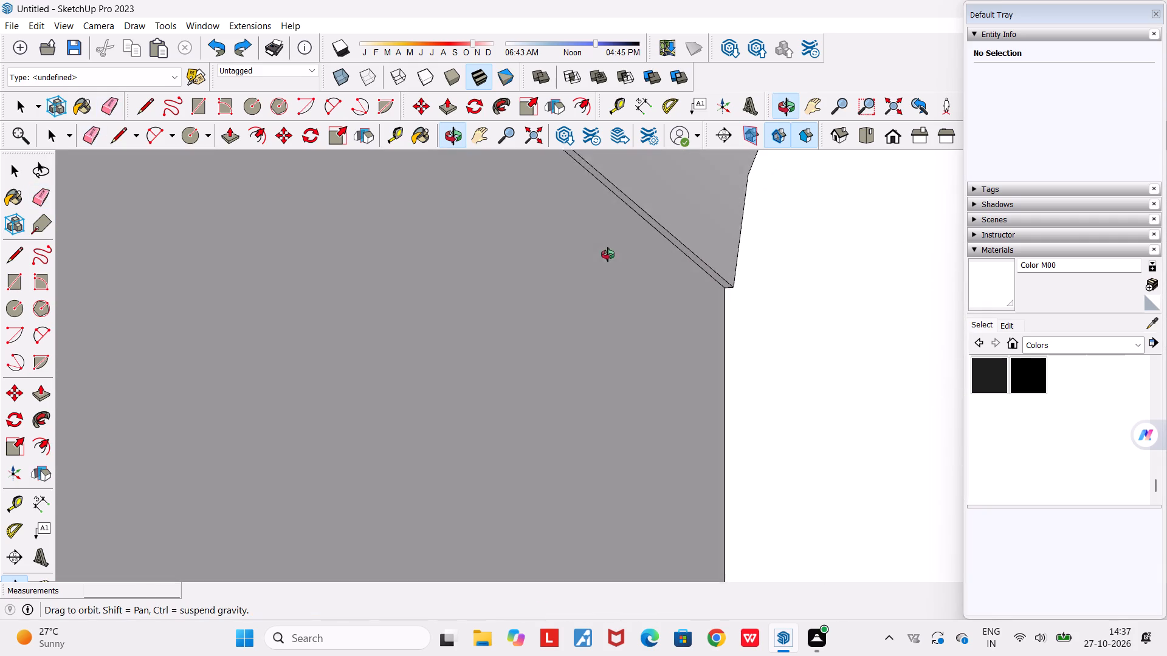
pyautogui.moveTo(608, 255); pyautogui.dragTo(605, 253, button='middle')
pyautogui.scroll(4, 705, 267)
pyautogui.press('space')
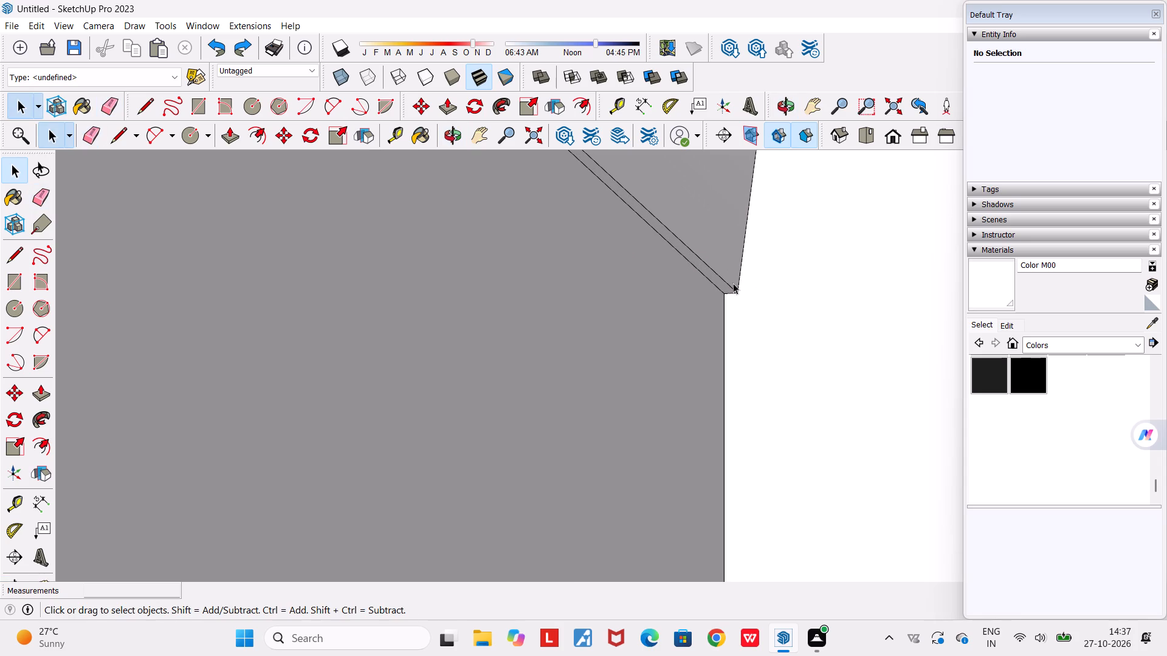
pyautogui.scroll(6, 737, 298)
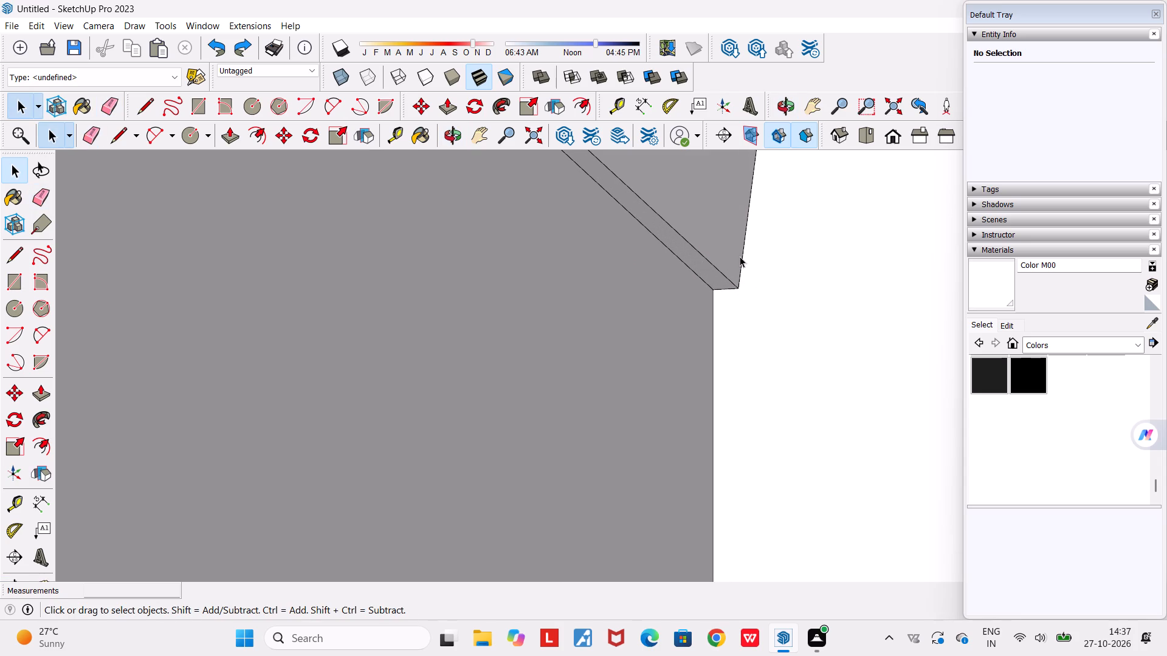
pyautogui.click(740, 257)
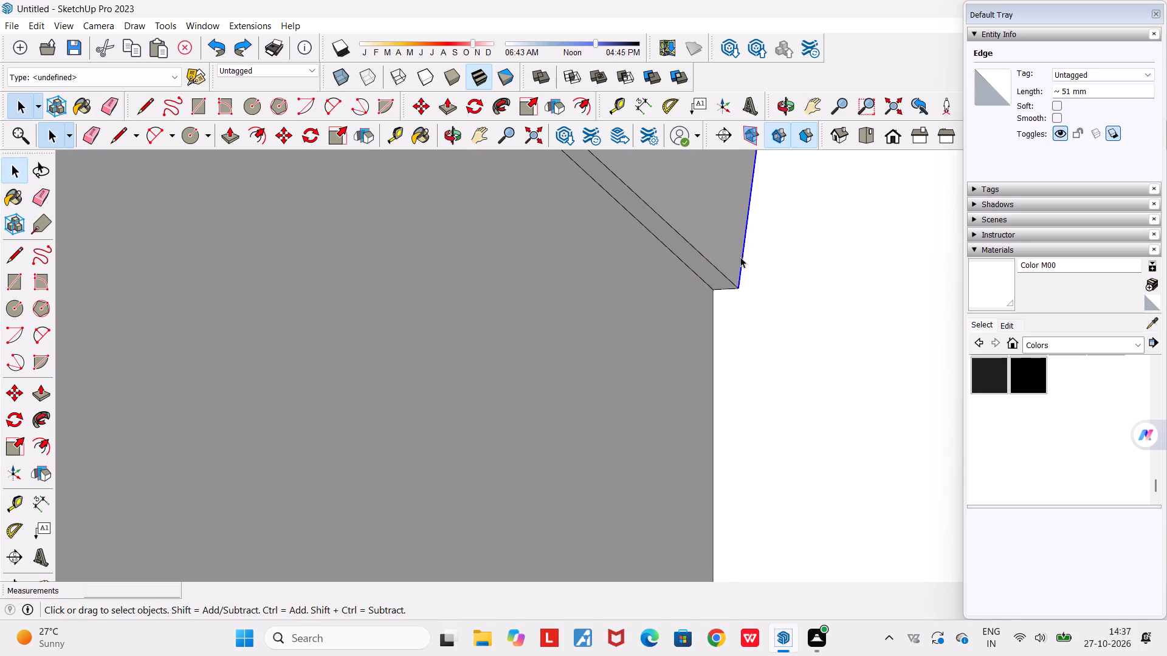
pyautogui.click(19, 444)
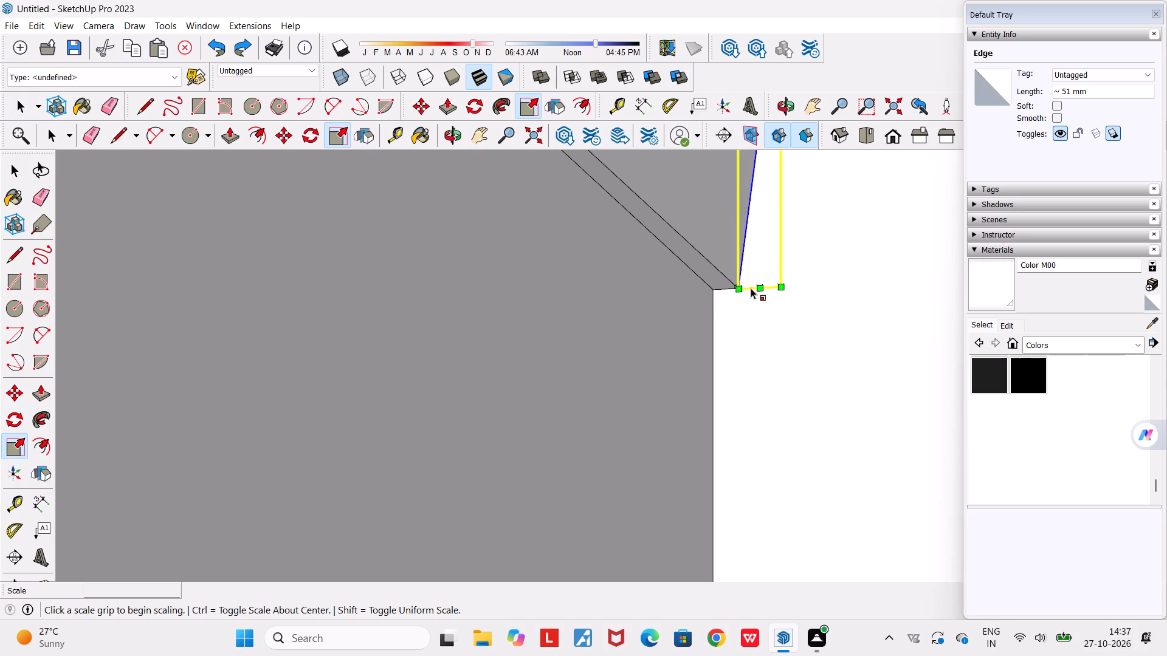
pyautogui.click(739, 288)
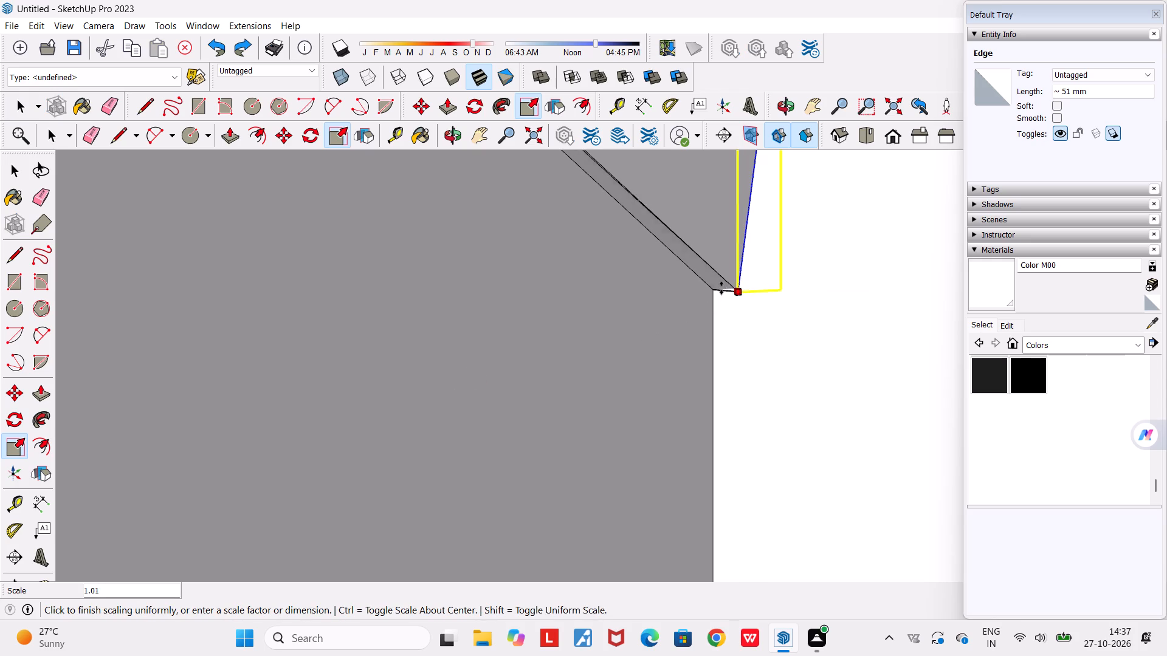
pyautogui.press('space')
# Undo the arm rounding, including the sweep, semicircular profile and circle, back to the vertical line on the arm's front edge.
pyautogui.scroll(-13, 731, 358)
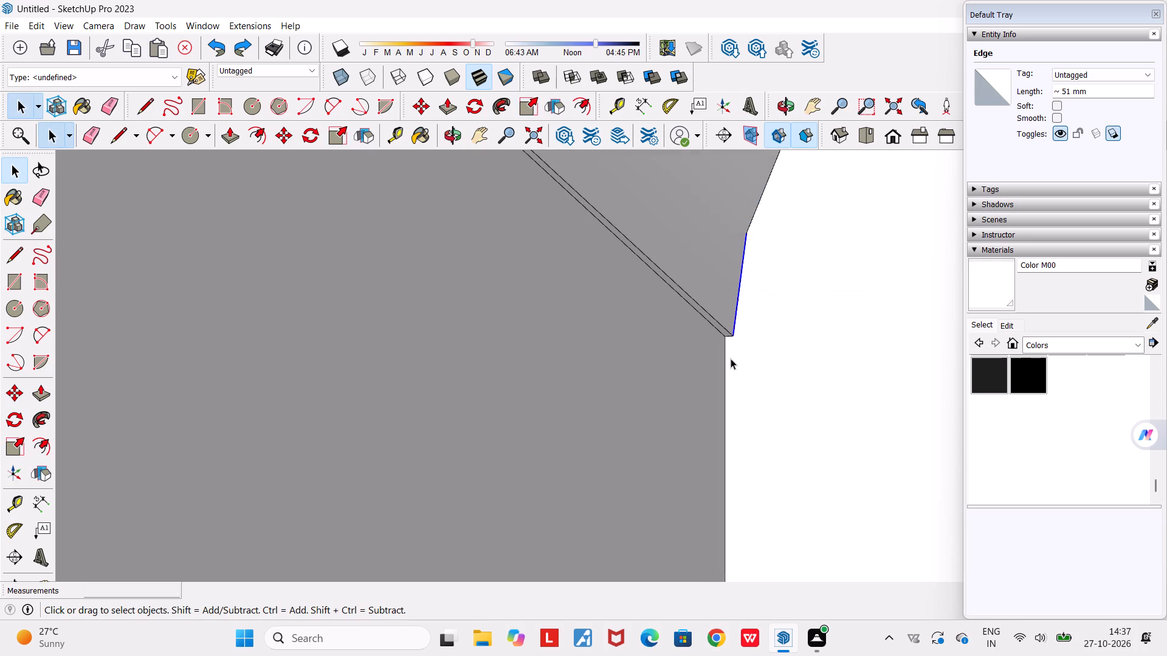
pyautogui.scroll(-20, 731, 358)
pyautogui.scroll(-4, 731, 358)
pyautogui.moveTo(768, 434); pyautogui.dragTo(548, 419, button='middle')
pyautogui.scroll(-9, 548, 419)
pyautogui.moveTo(622, 408); pyautogui.dragTo(638, 422, button='middle')
pyautogui.scroll(-1, 638, 422)
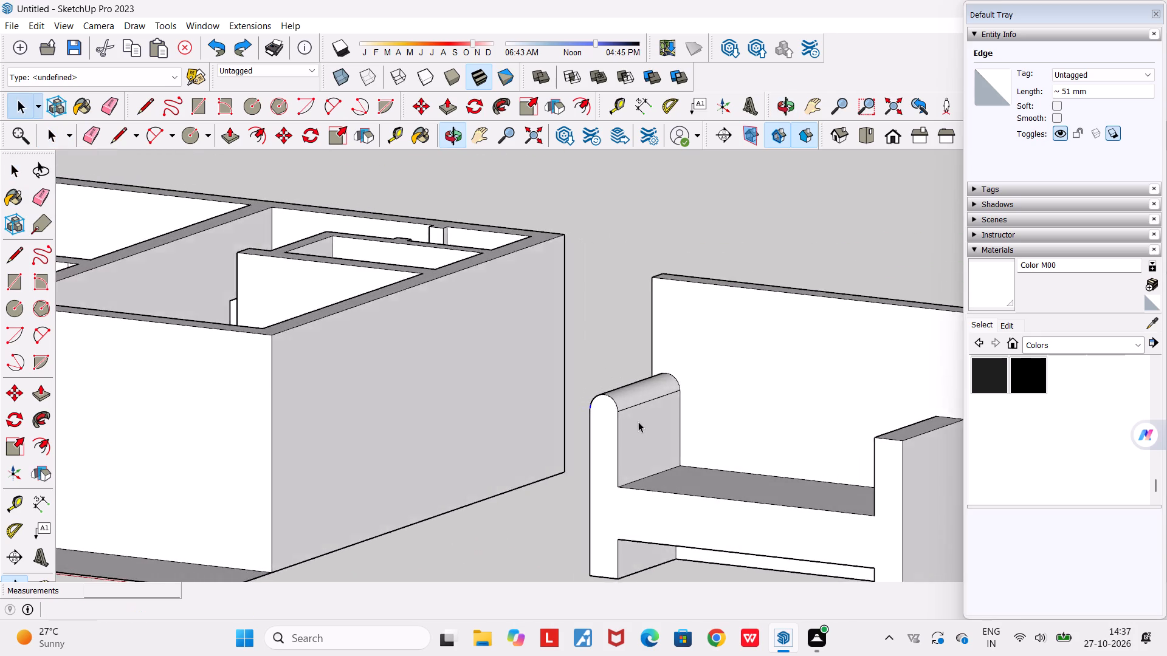
pyautogui.scroll(6, 632, 422)
pyautogui.hotkey('ctrl', 'z')
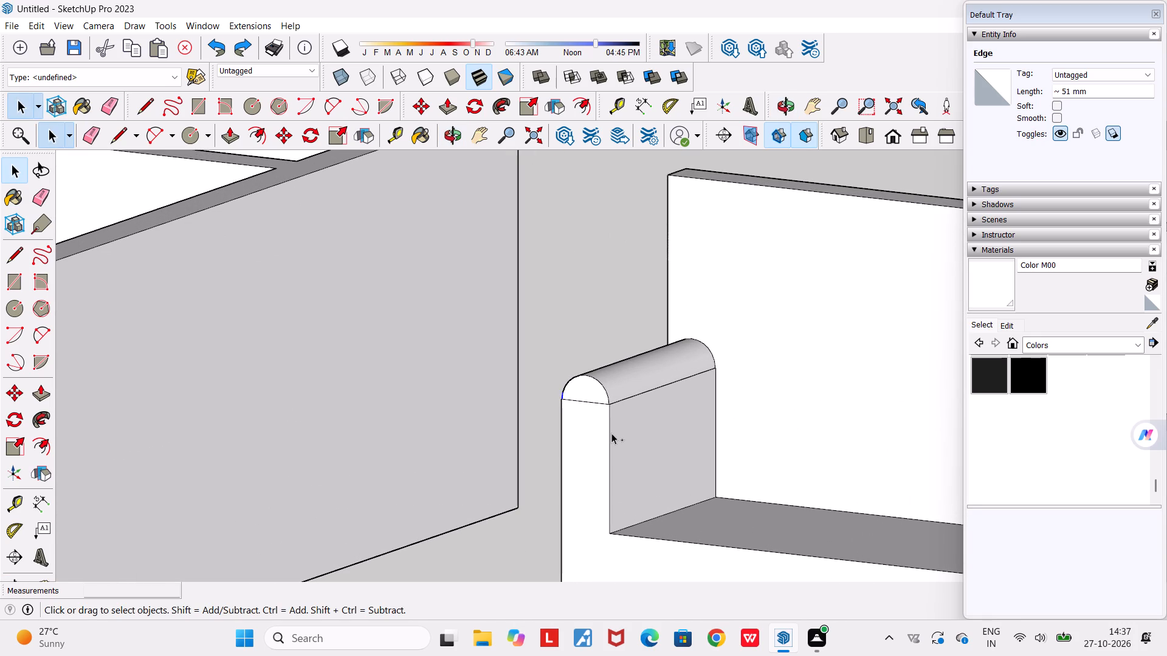
pyautogui.hotkey('ctrl', 'z')
pyautogui.hotkey('ctrl', 'z')
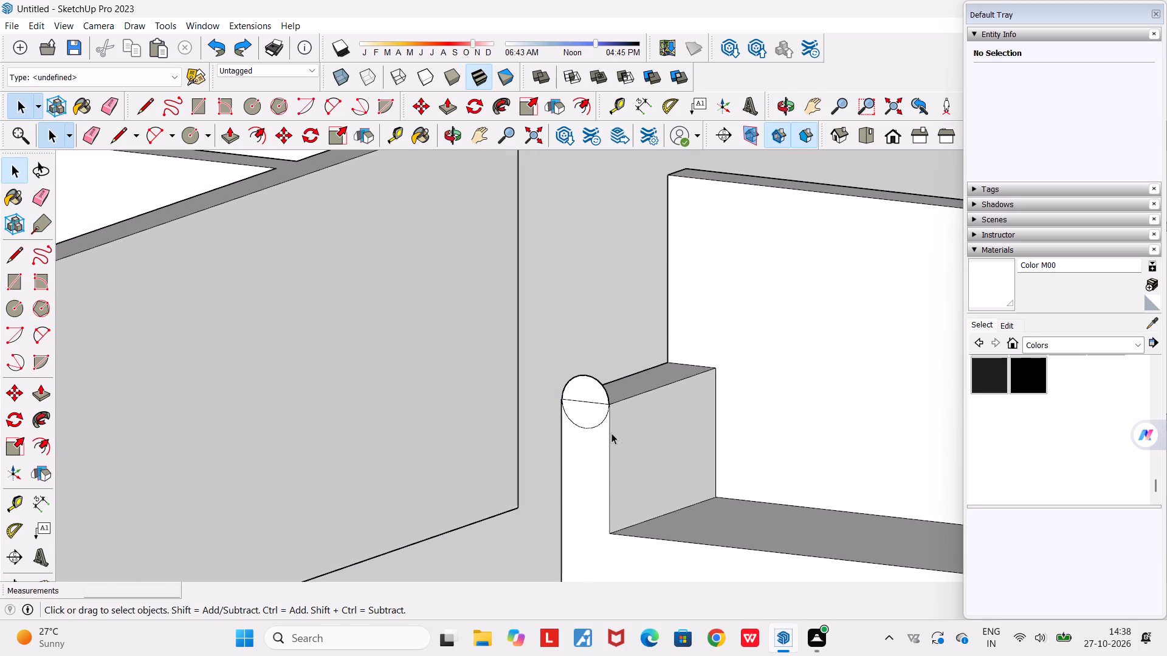
pyautogui.scroll(5, 600, 408)
pyautogui.hotkey('ctrl', 'z')
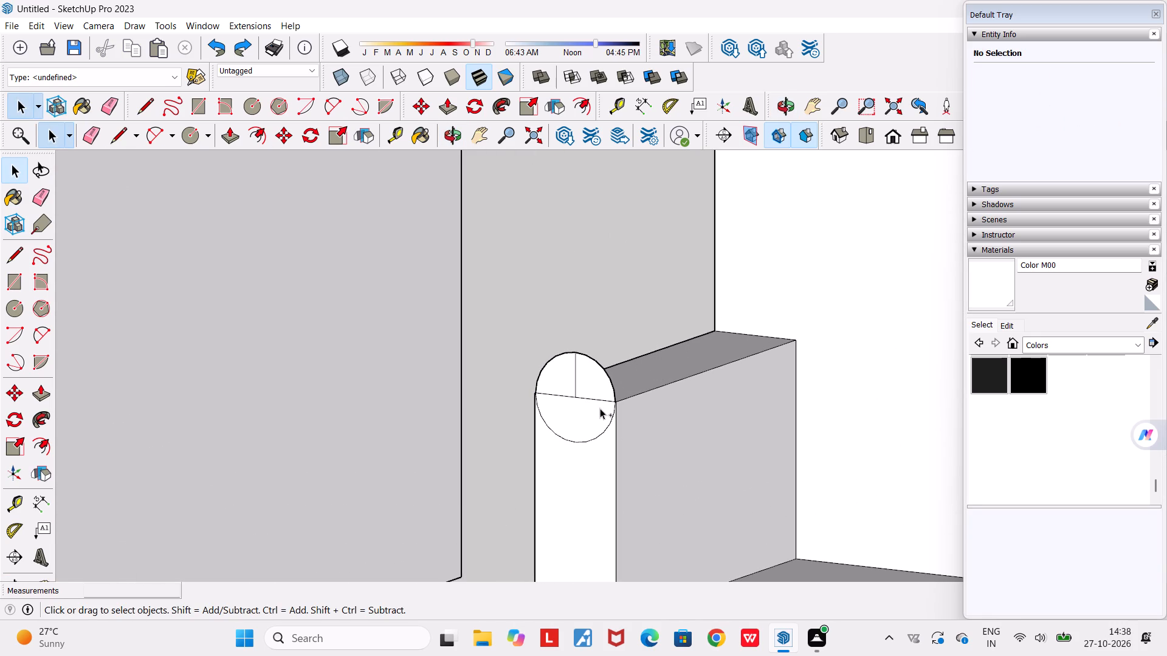
pyautogui.hotkey('ctrl', 'z')
pyautogui.hotkey('ctrl', 'z')
# Draw an upright circle of about 199 mm radius on the arm's front face, centred on the base of the vertical line.
pyautogui.scroll(1, 594, 419)
pyautogui.moveTo(594, 419); pyautogui.dragTo(611, 426, button='middle')
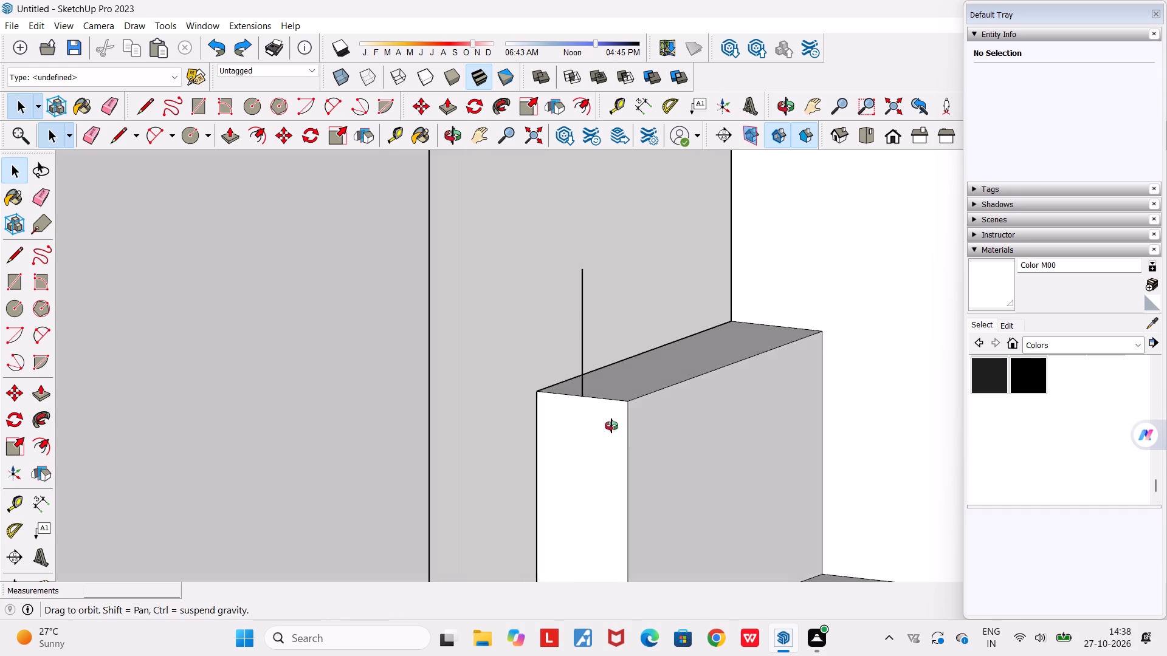
pyautogui.moveTo(611, 426); pyautogui.dragTo(703, 435, button='middle')
pyautogui.scroll(11, 860, 439)
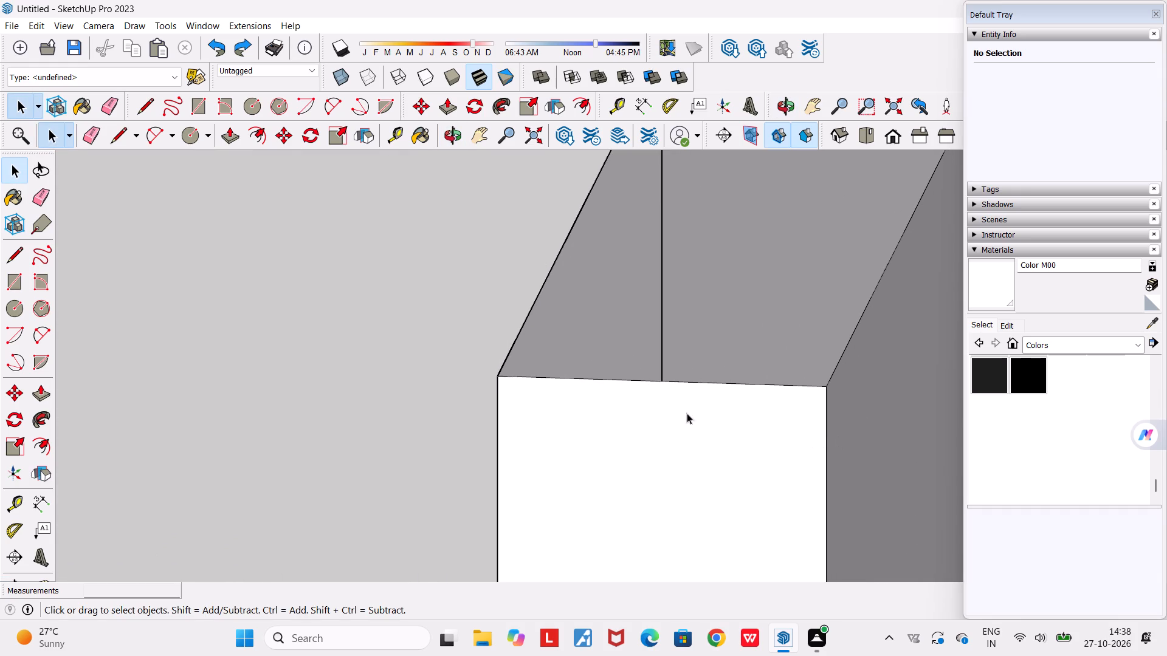
pyautogui.click(186, 143)
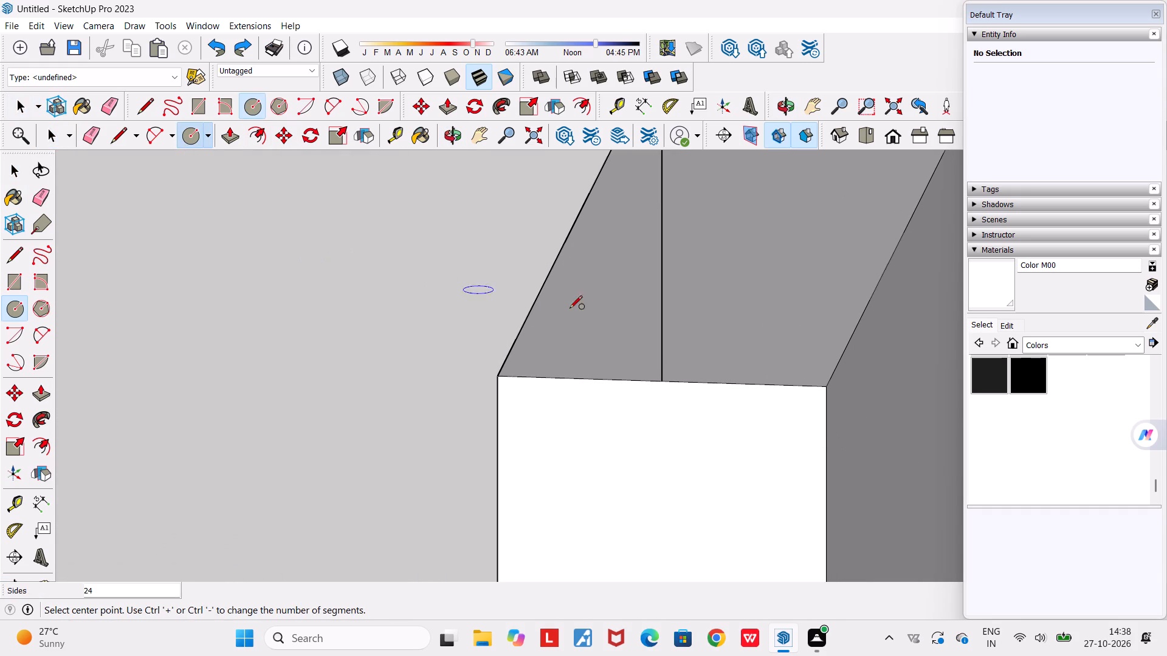
pyautogui.click(663, 386)
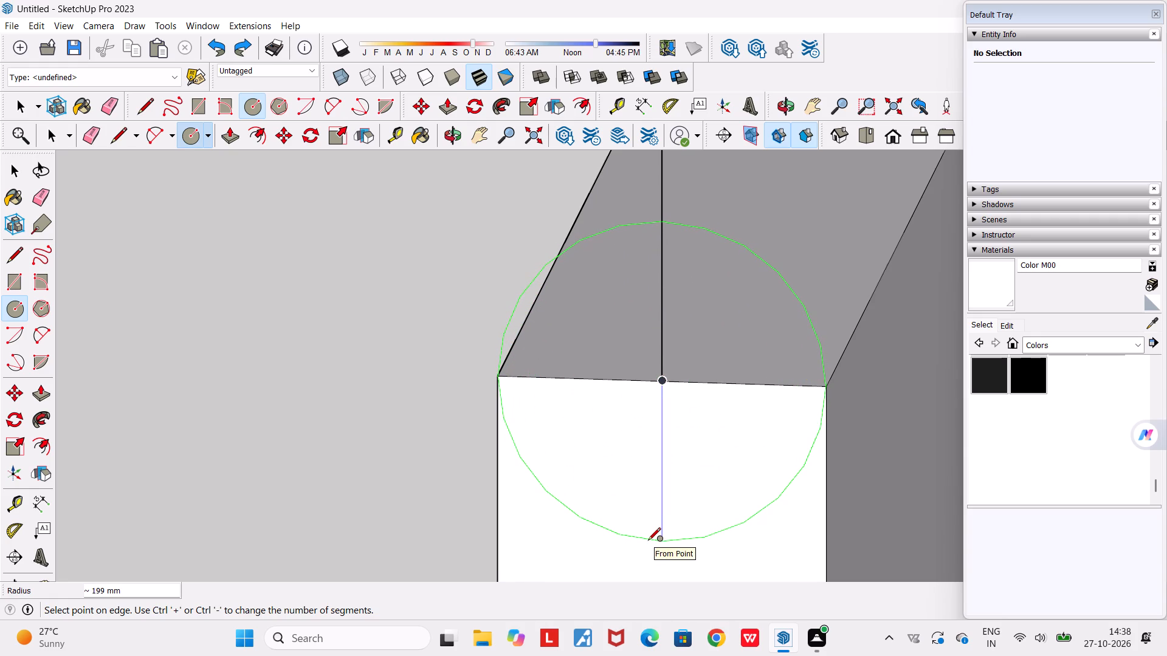
pyautogui.click(648, 541)
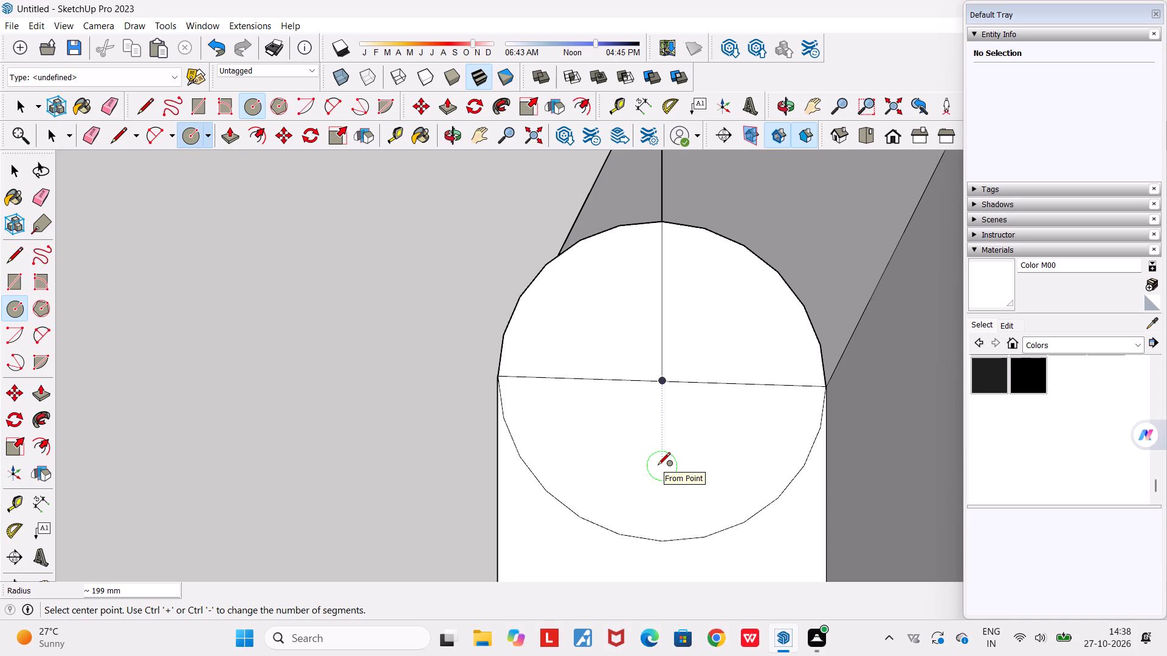
# Erase the part of the vertical line that extends above the circle.
pyautogui.press('e')
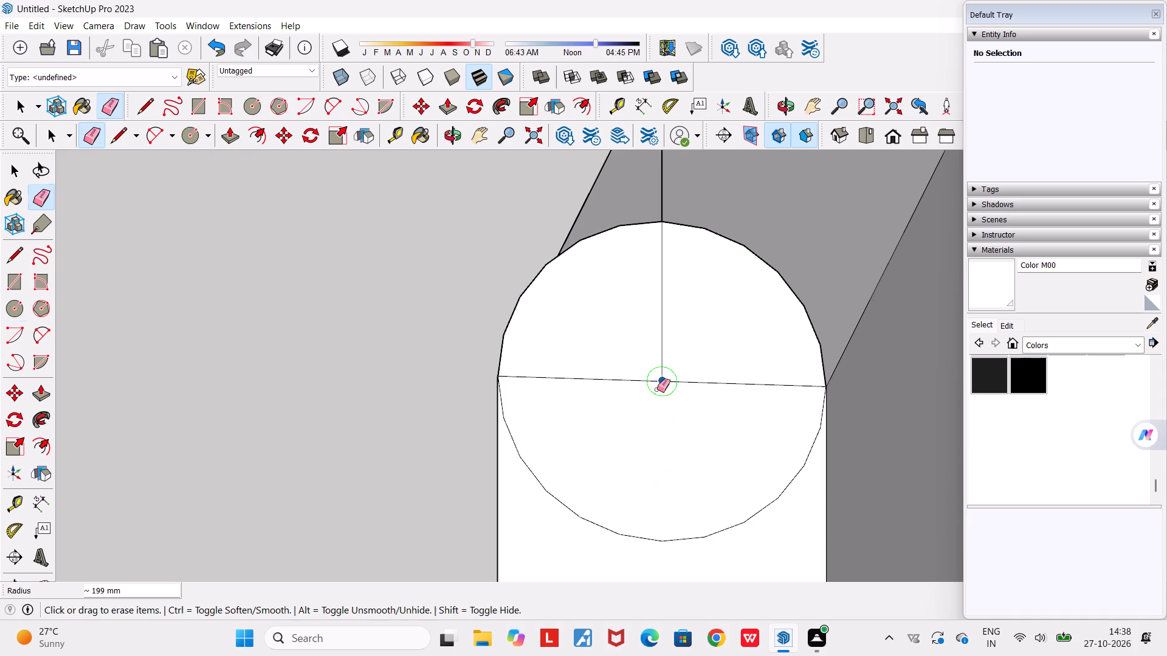
pyautogui.moveTo(673, 193); pyautogui.dragTo(648, 193)
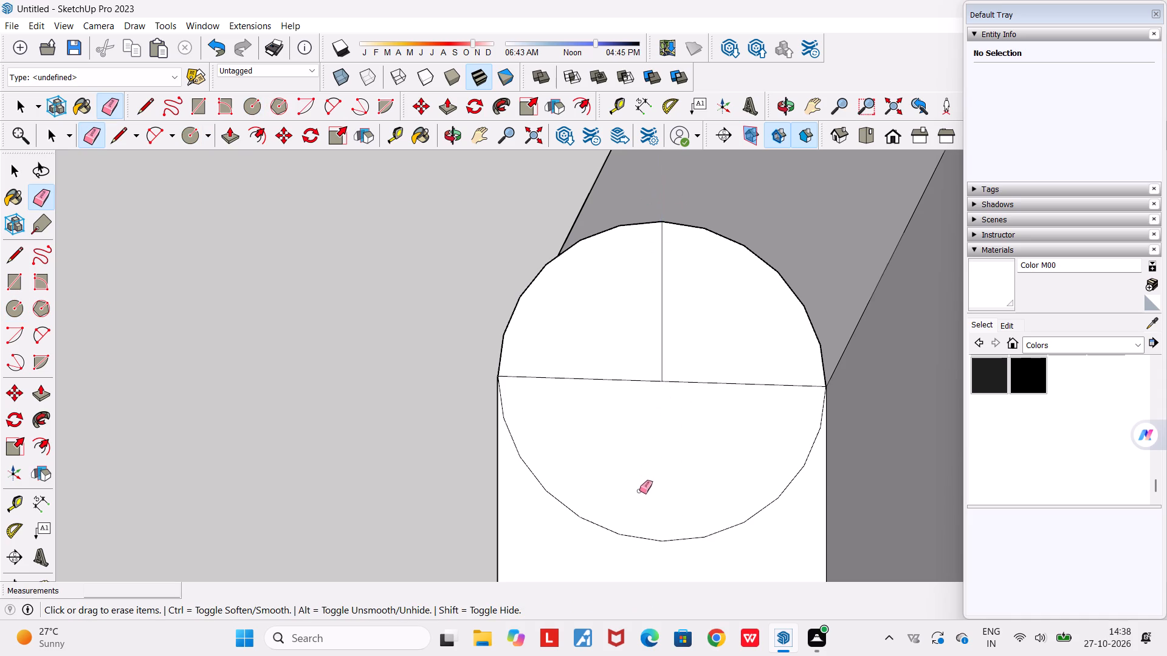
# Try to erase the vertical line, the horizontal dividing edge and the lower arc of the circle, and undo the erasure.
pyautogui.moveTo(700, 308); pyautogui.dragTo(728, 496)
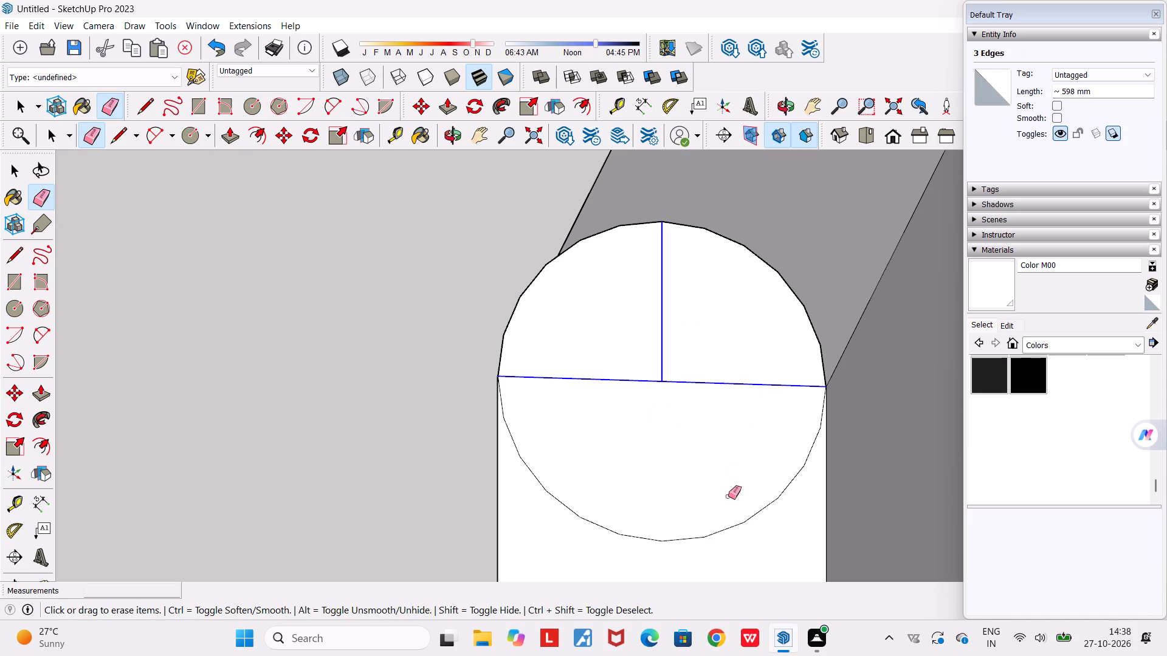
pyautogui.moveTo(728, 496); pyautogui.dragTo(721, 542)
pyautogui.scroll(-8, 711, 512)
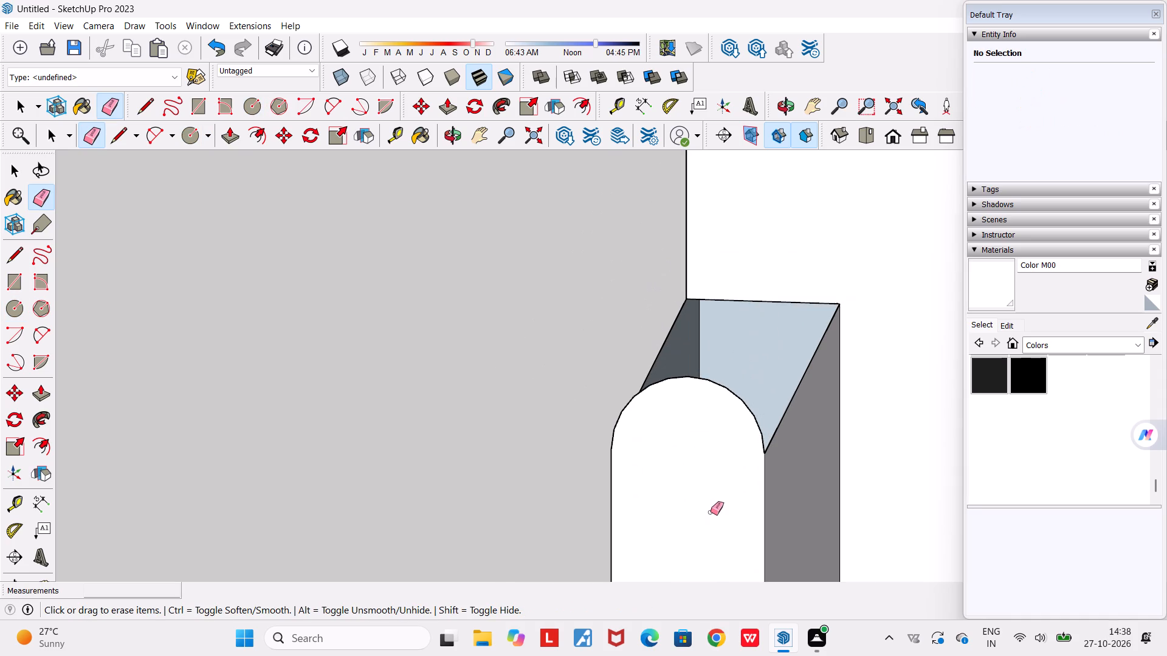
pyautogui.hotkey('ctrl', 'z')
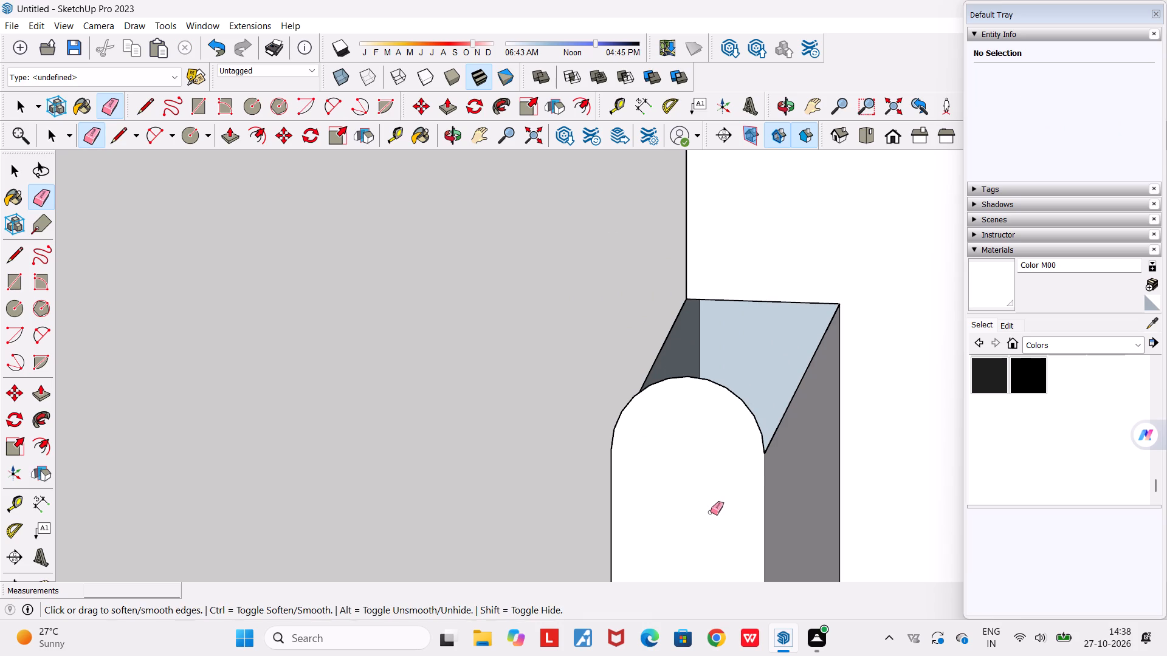
# Erase the circle's lower half and the vertical line inside it, leaving a semicircular profile on top of the arm's front.
pyautogui.moveTo(709, 501); pyautogui.dragTo(711, 571)
pyautogui.moveTo(698, 420); pyautogui.dragTo(683, 414)
# Extrude the semicircular profile with Follow Me along the arm's top and up the adjoining front edge of the sofa back to its top.
pyautogui.moveTo(687, 446); pyautogui.dragTo(506, 464, button='middle')
pyautogui.scroll(-5, 506, 464)
pyautogui.press('space')
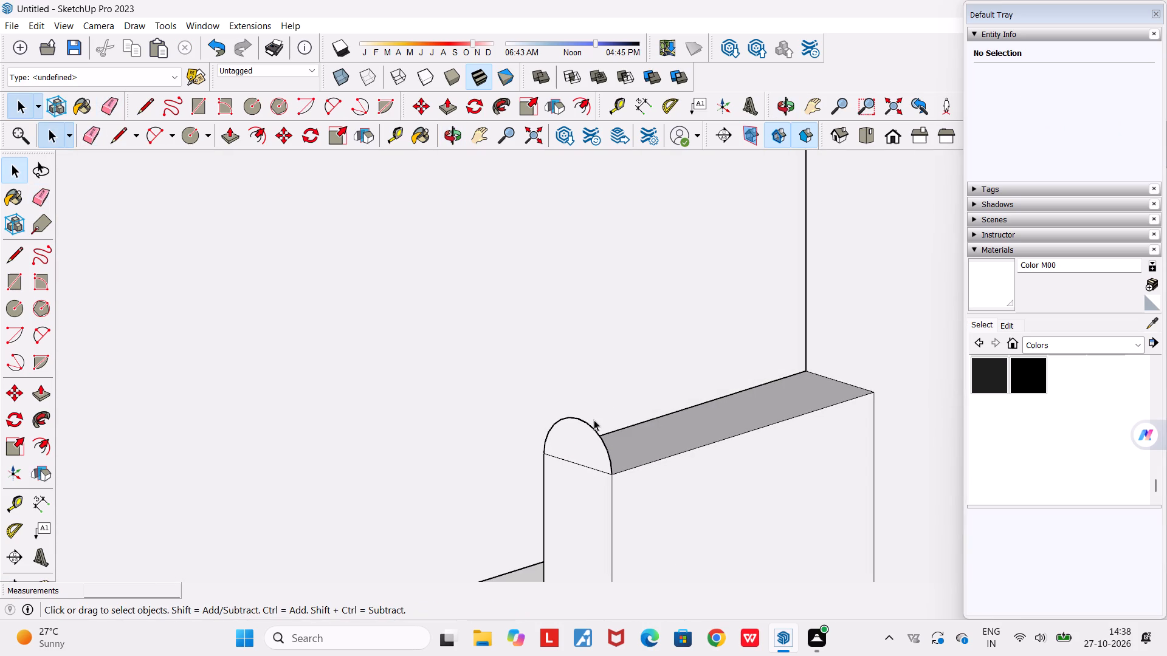
pyautogui.click(41, 414)
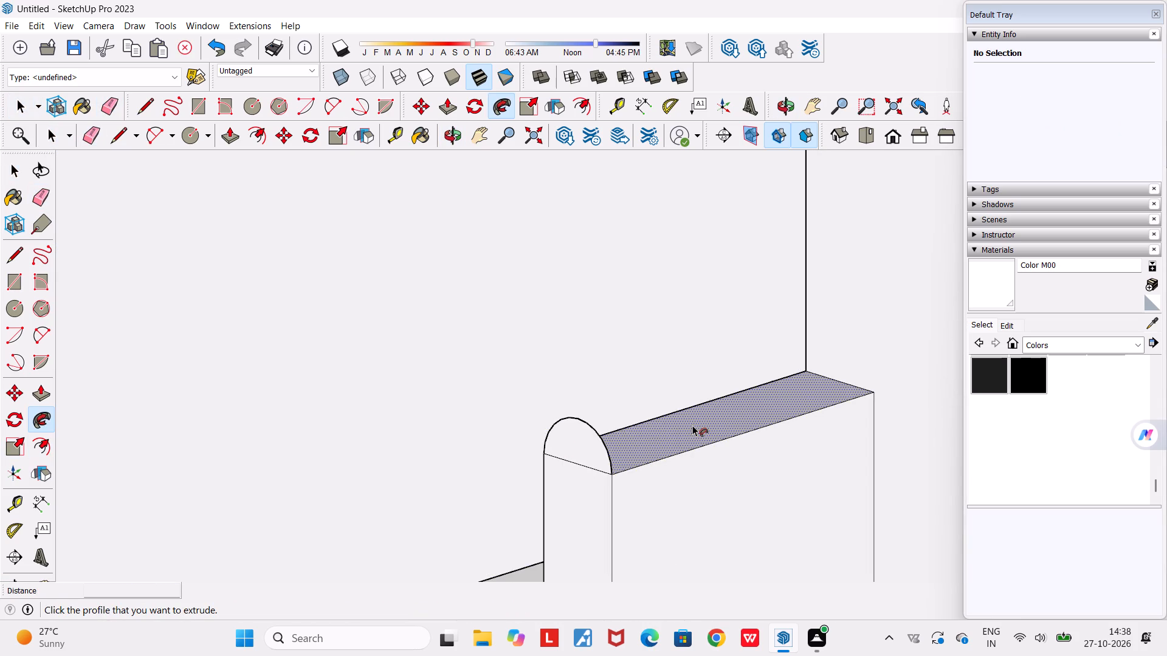
pyautogui.click(587, 441)
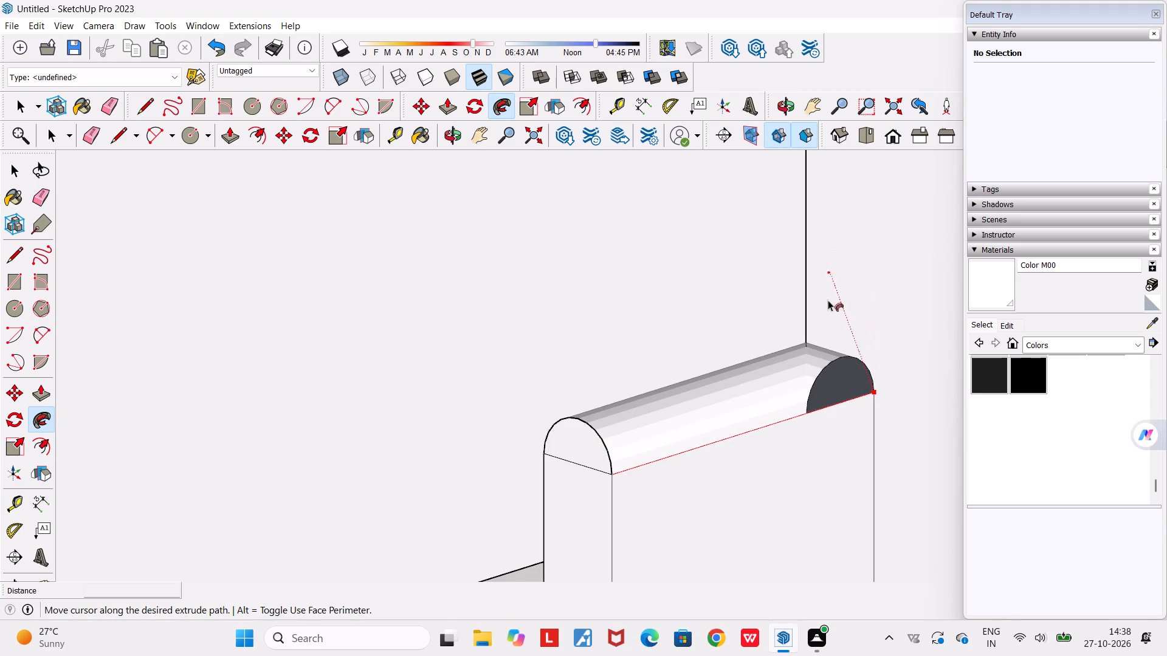
pyautogui.scroll(-13, 827, 331)
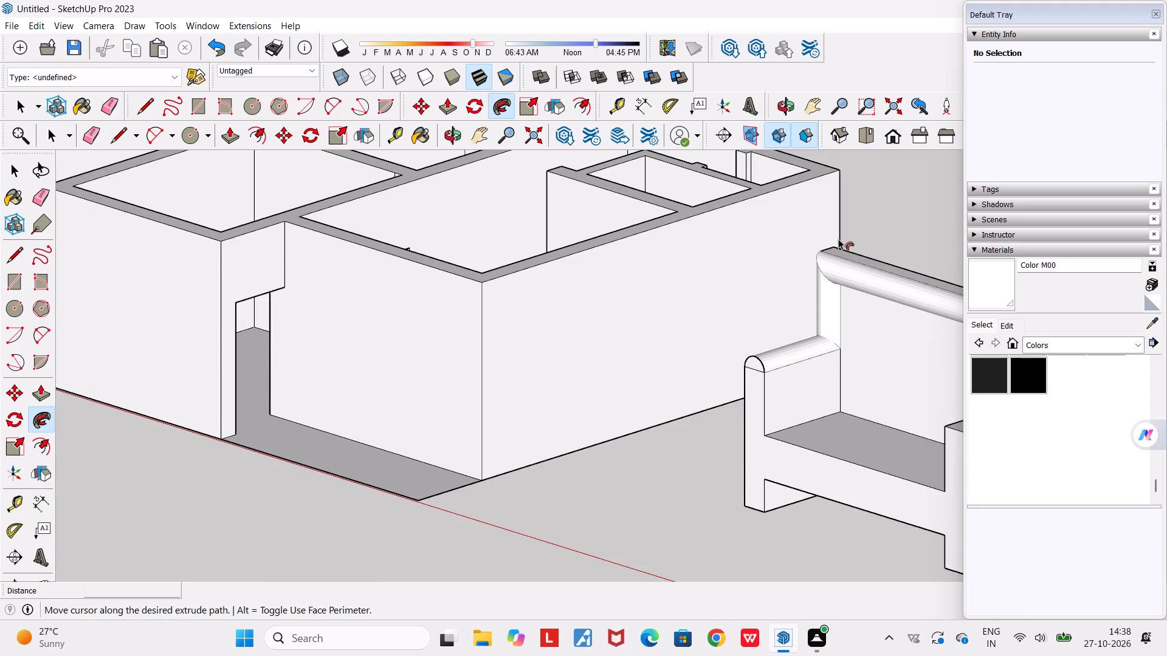
pyautogui.scroll(5, 839, 264)
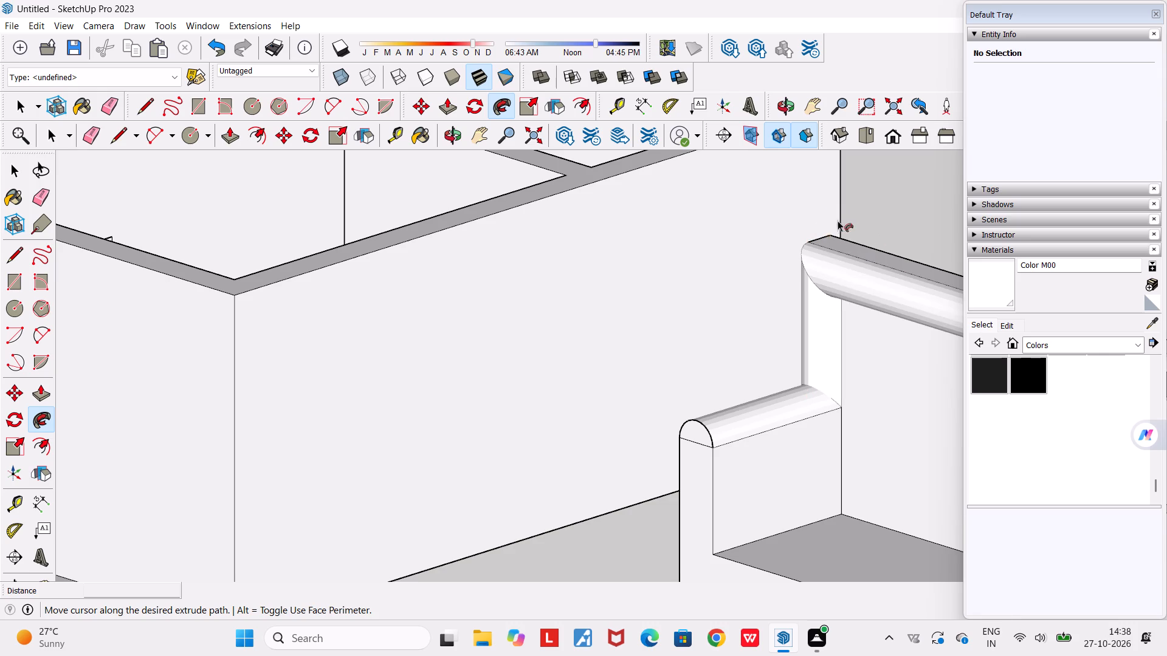
pyautogui.scroll(-10, 827, 237)
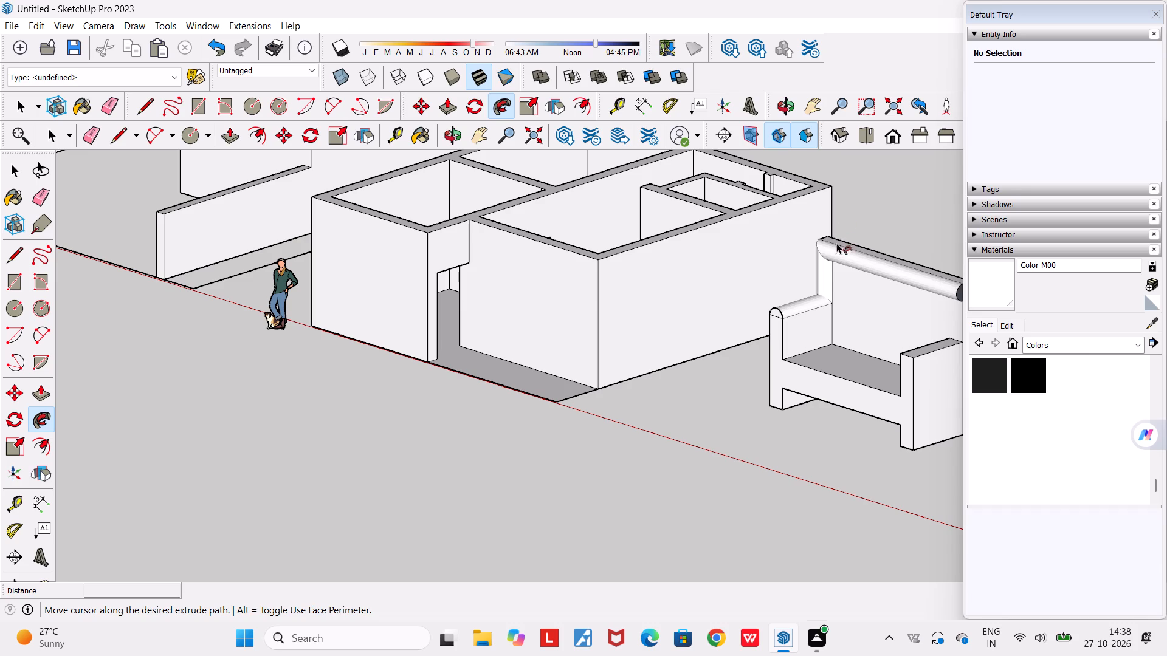
pyautogui.scroll(-4, 832, 234)
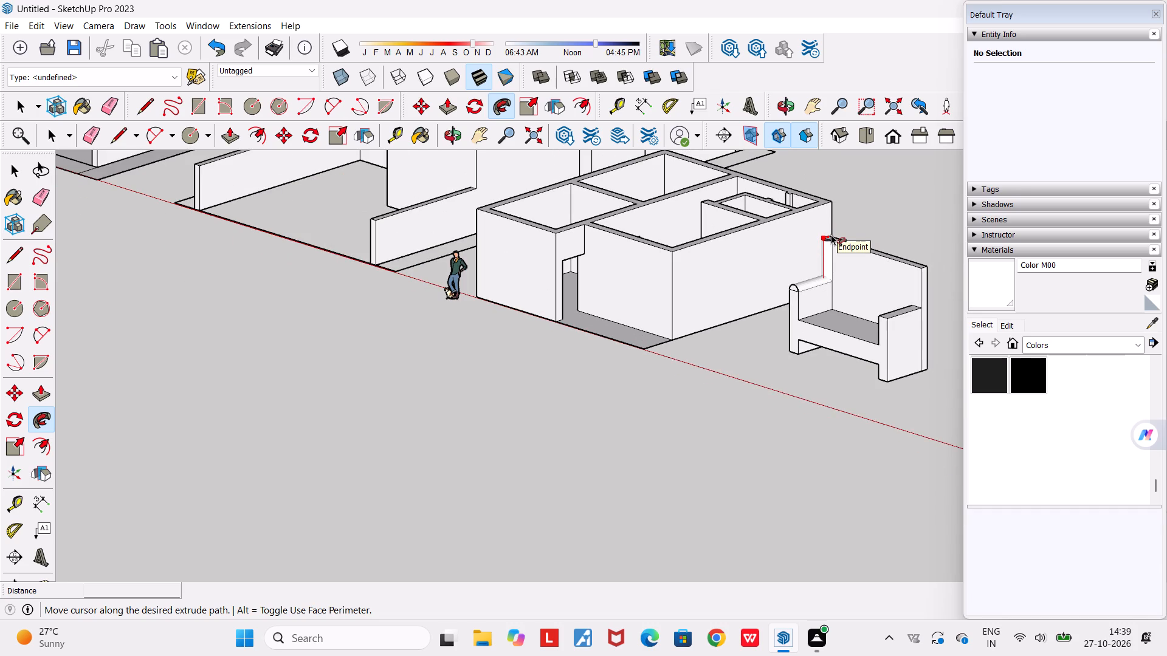
pyautogui.scroll(6, 844, 227)
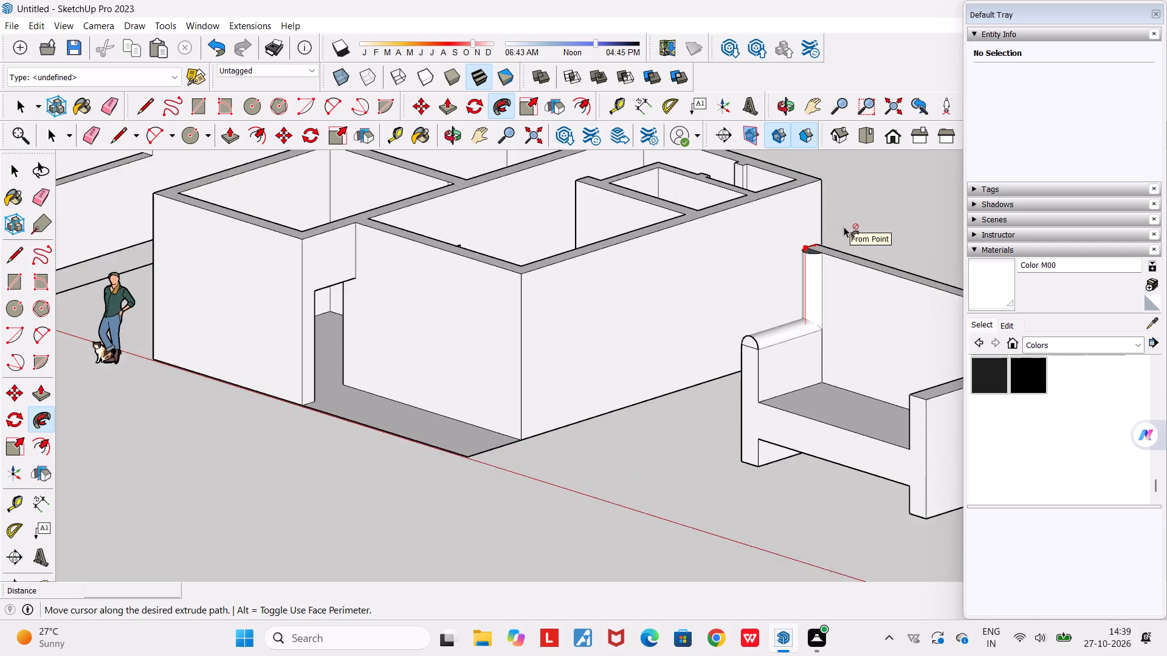
pyautogui.scroll(6, 844, 227)
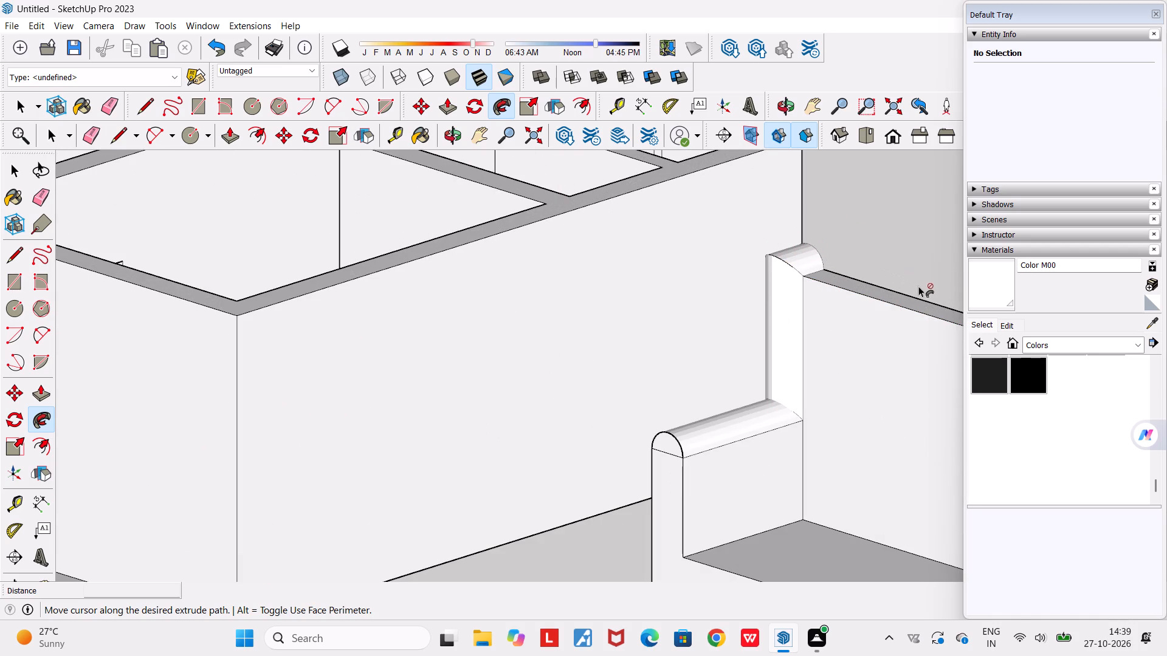
pyautogui.scroll(-6, 924, 290)
pyautogui.moveTo(920, 288); pyautogui.dragTo(808, 295, button='middle')
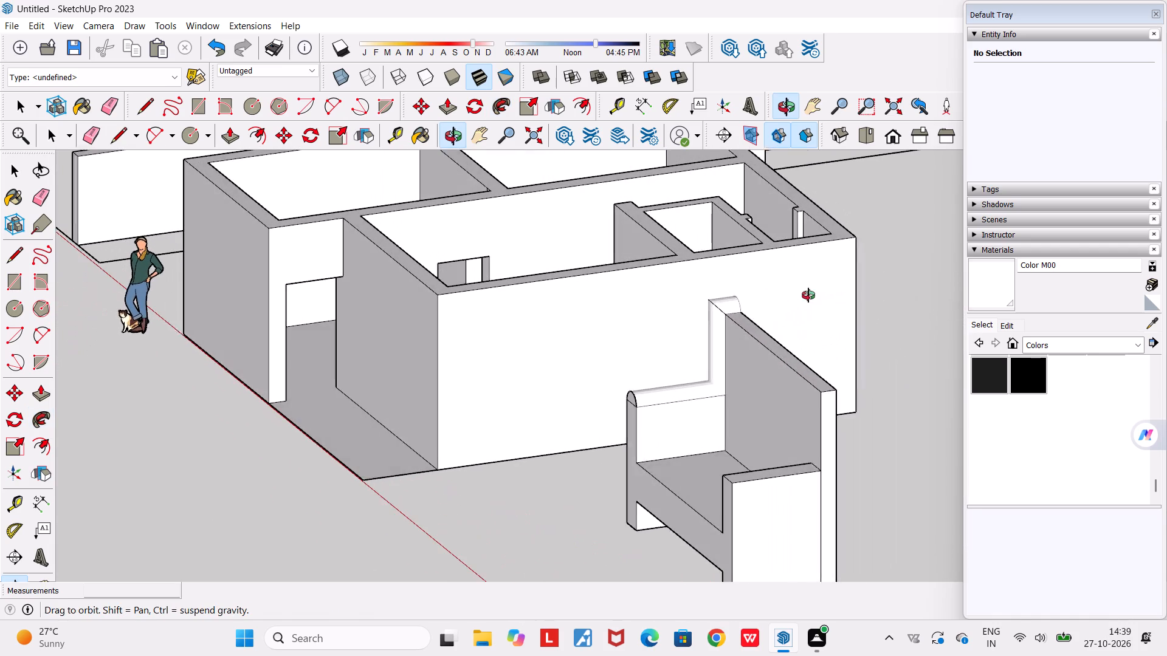
pyautogui.moveTo(808, 295); pyautogui.dragTo(807, 295, button='middle')
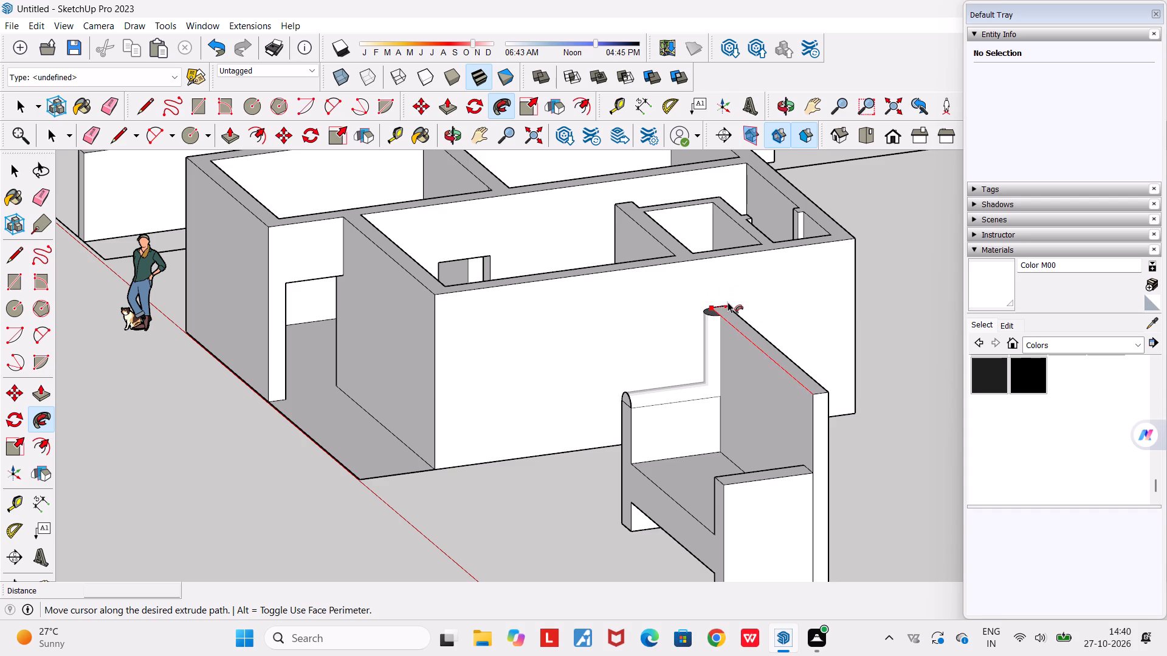
pyautogui.scroll(11, 728, 302)
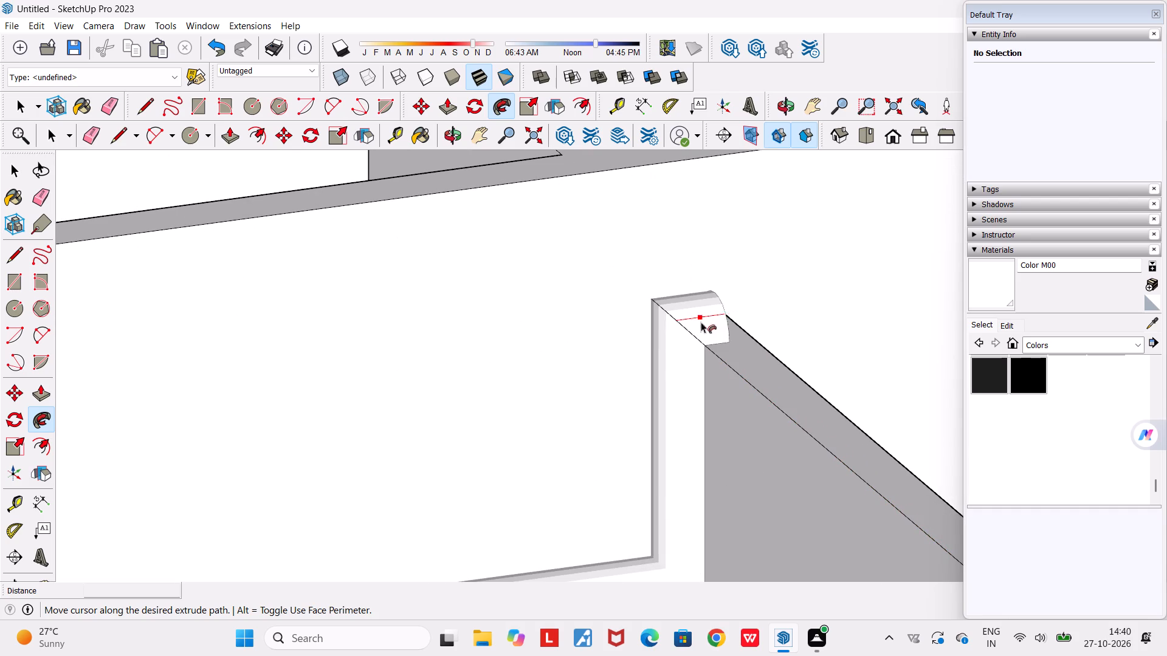
pyautogui.scroll(-7, 779, 358)
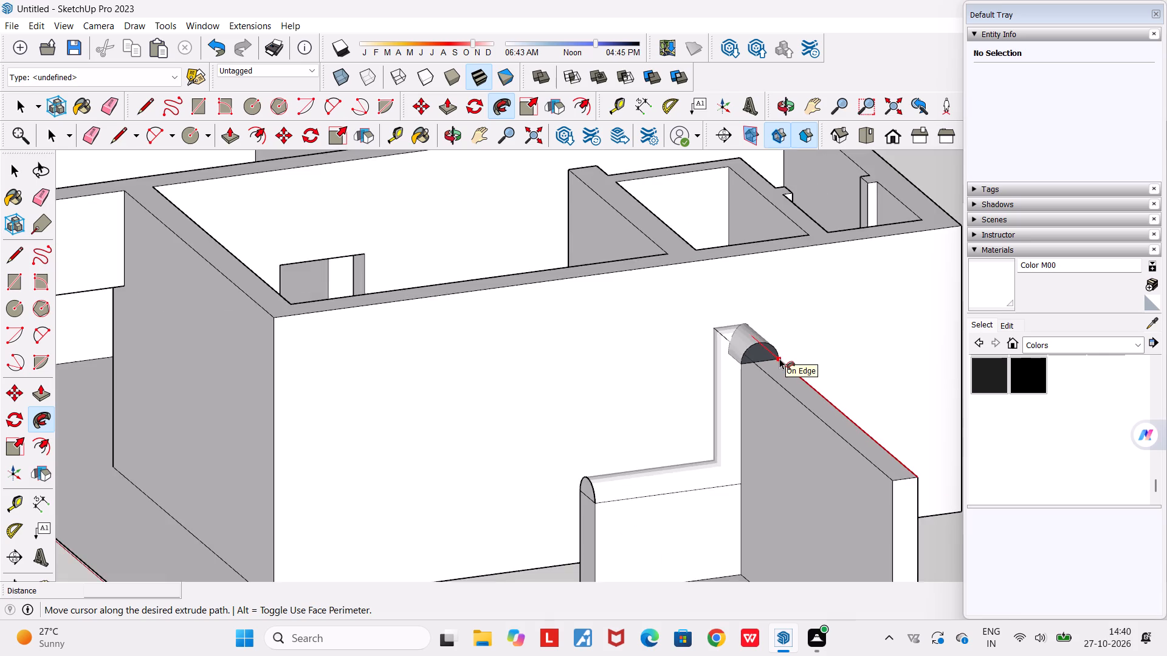
pyautogui.scroll(-9, 779, 358)
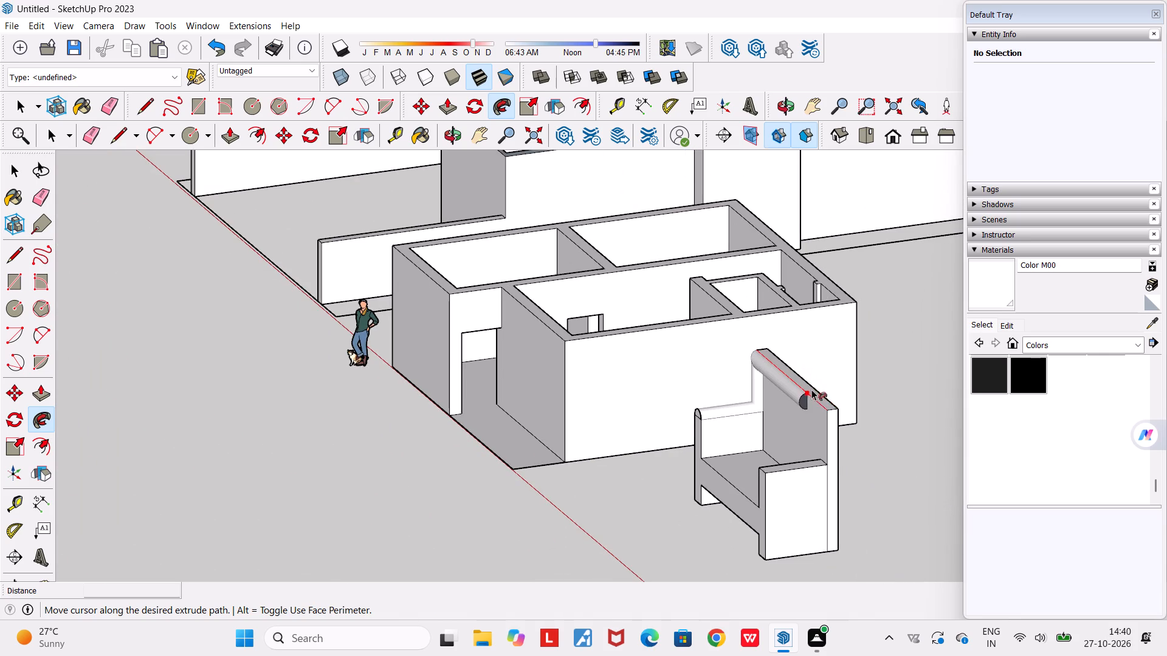
pyautogui.scroll(3, 830, 403)
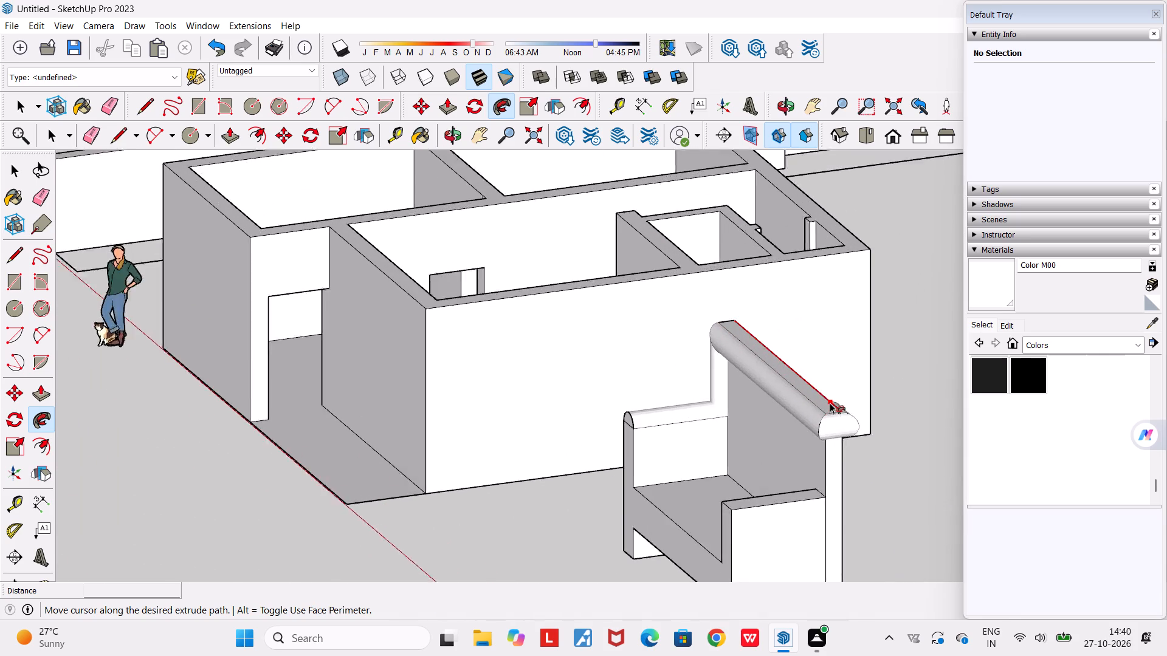
pyautogui.scroll(7, 830, 403)
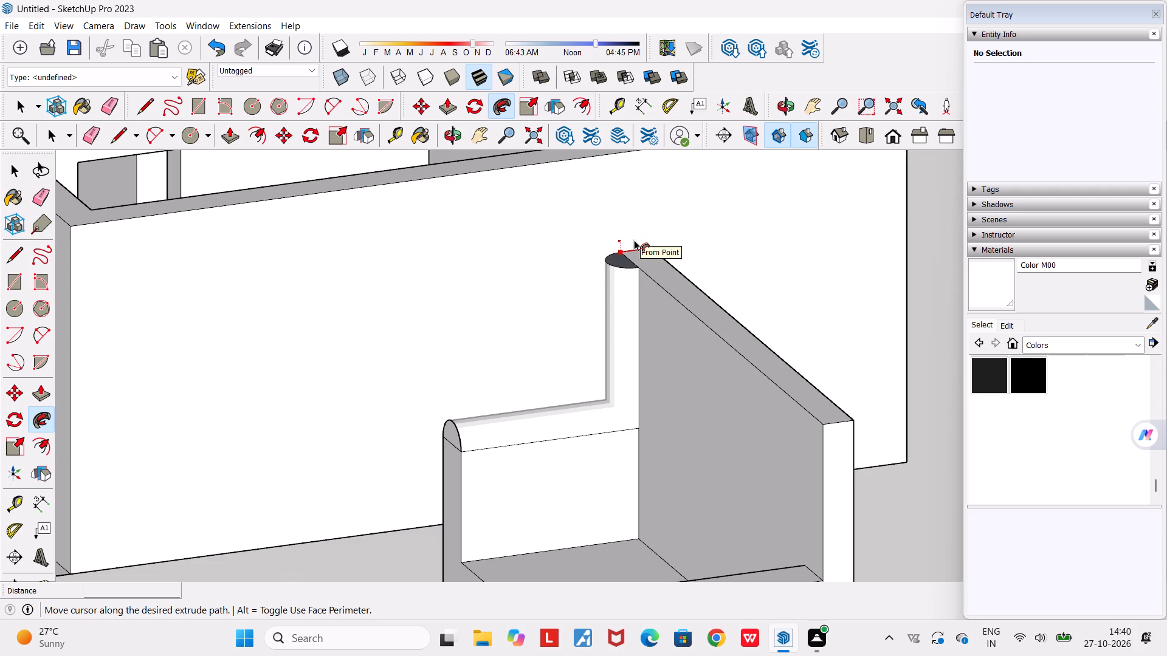
pyautogui.click(634, 240)
# Draw a 500 mm vertical line up from the midpoint of the opposite, still square arm's top front edge.
pyautogui.moveTo(622, 435); pyautogui.dragTo(662, 402, button='middle')
pyautogui.scroll(-7, 662, 402)
pyautogui.moveTo(614, 499); pyautogui.dragTo(781, 578, button='middle')
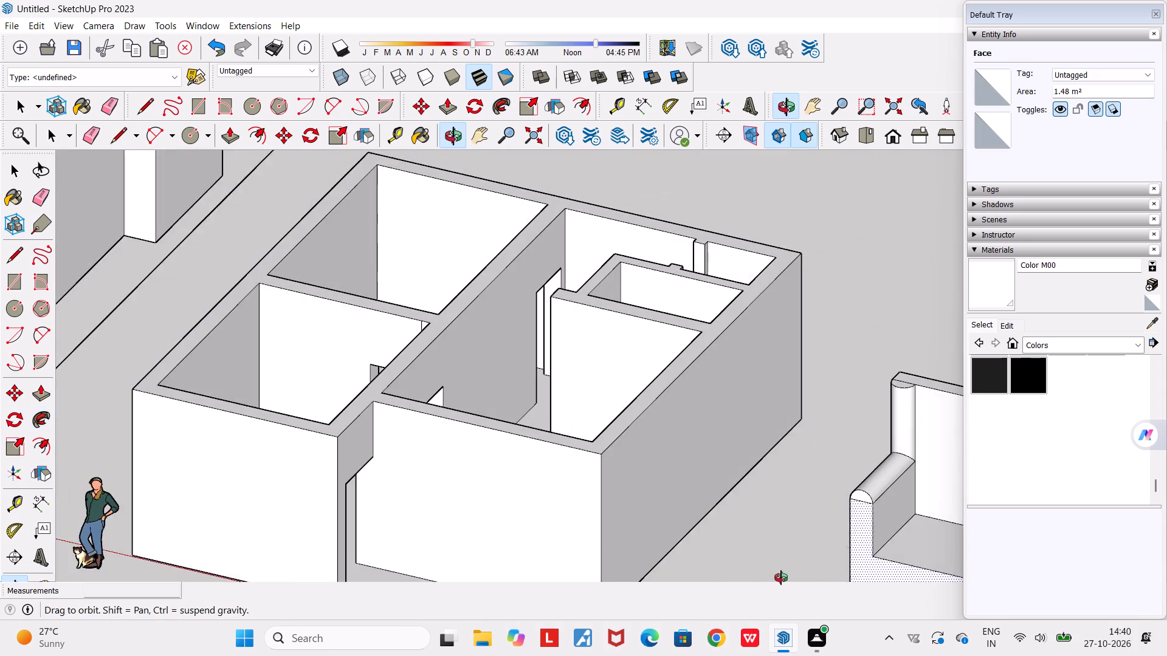
pyautogui.moveTo(781, 578); pyautogui.dragTo(706, 538, button='middle')
pyautogui.scroll(-8, 706, 538)
pyautogui.moveTo(727, 570); pyautogui.dragTo(878, 559, button='middle')
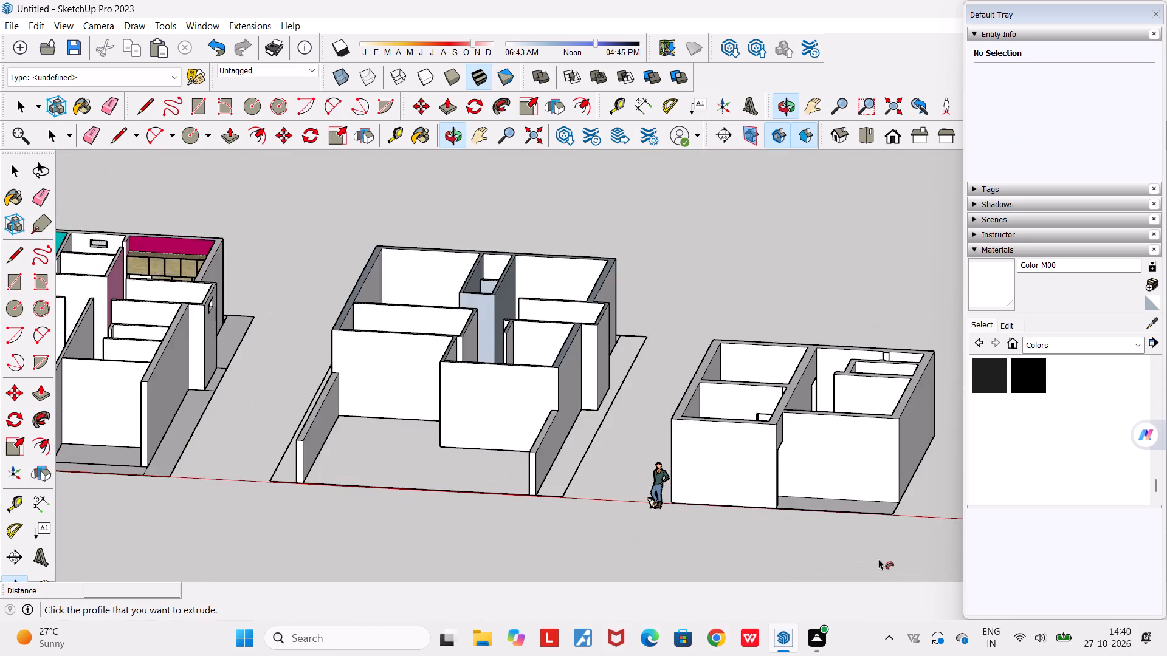
pyautogui.scroll(-7, 878, 559)
pyautogui.press('h')
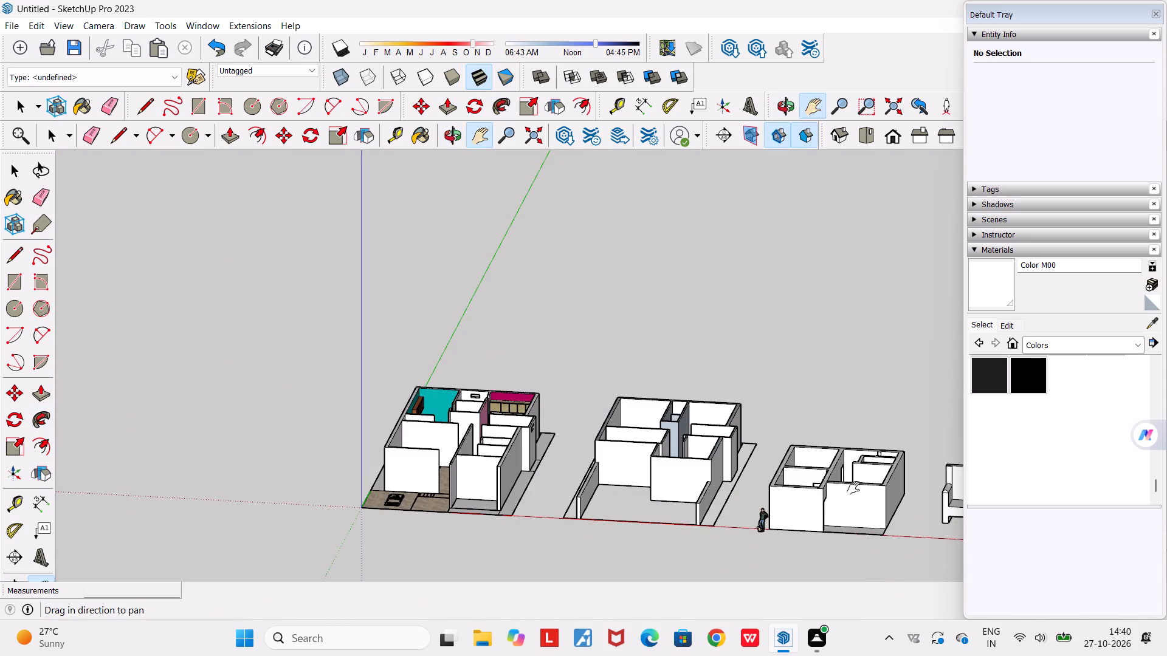
pyautogui.moveTo(852, 483); pyautogui.dragTo(442, 448)
pyautogui.scroll(6, 590, 451)
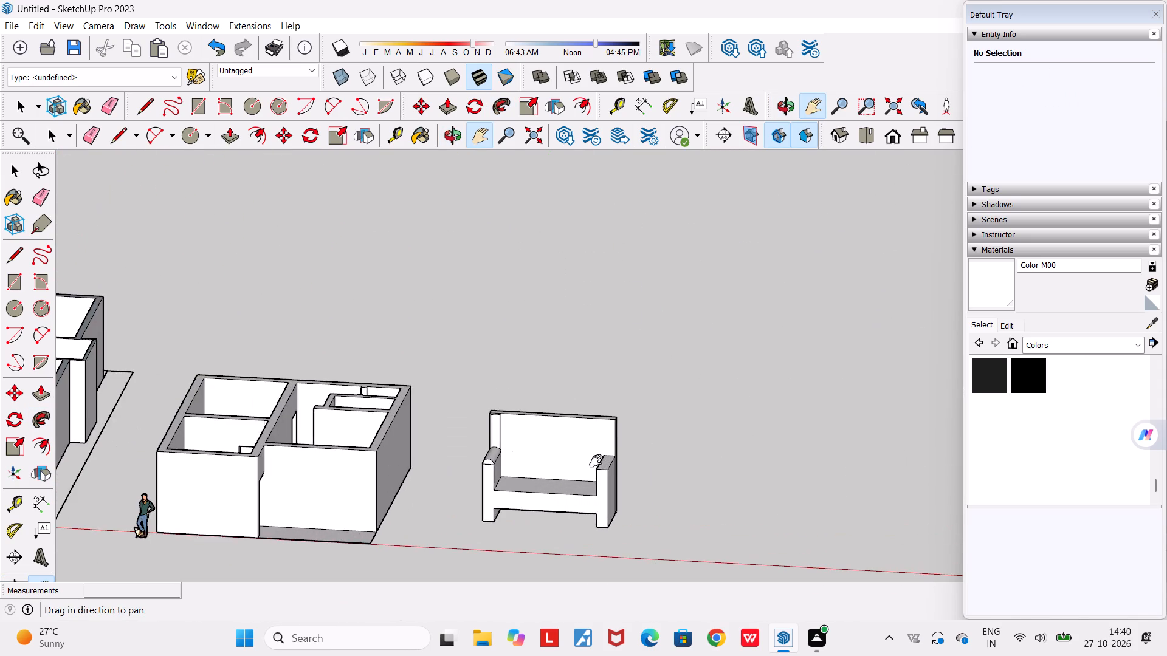
pyautogui.moveTo(604, 477); pyautogui.dragTo(681, 488, button='middle')
pyautogui.scroll(4, 669, 482)
pyautogui.scroll(4, 597, 465)
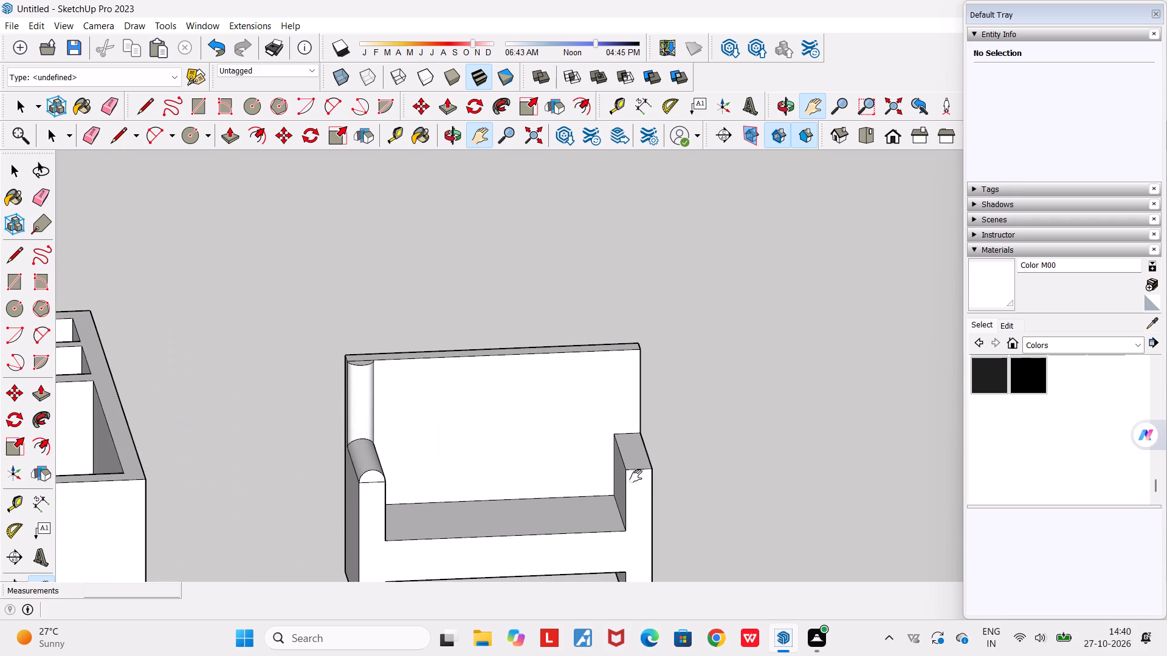
pyautogui.press('space')
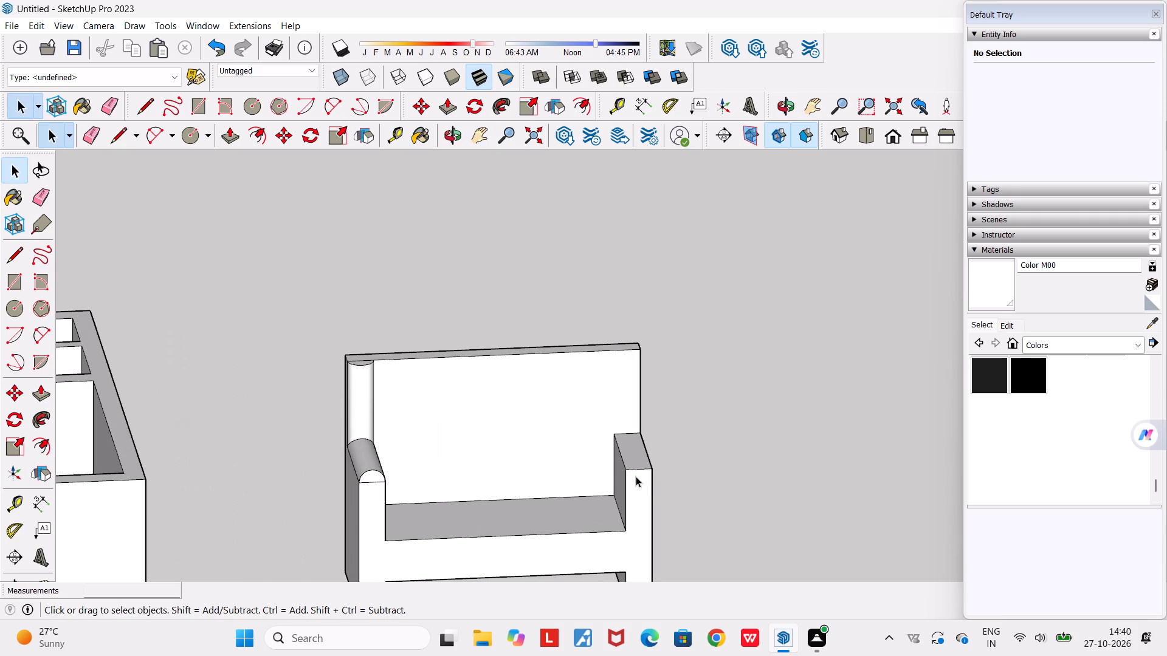
pyautogui.press('l')
pyautogui.press('Return')
pyautogui.scroll(6, 636, 476)
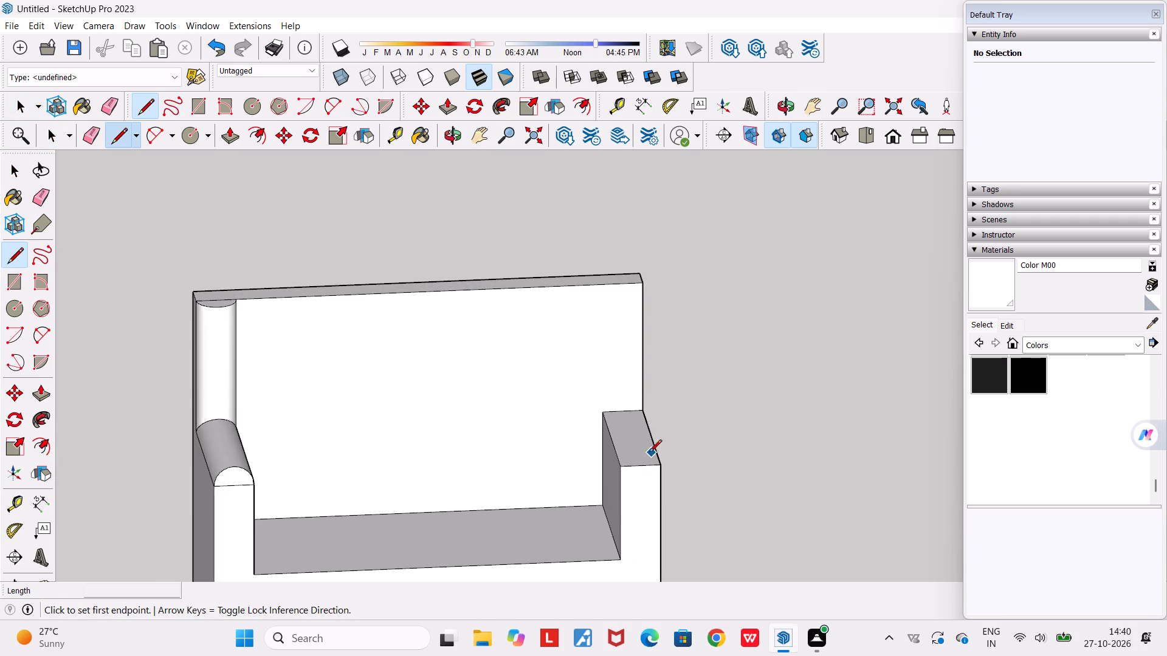
pyautogui.scroll(1, 649, 453)
pyautogui.click(638, 472)
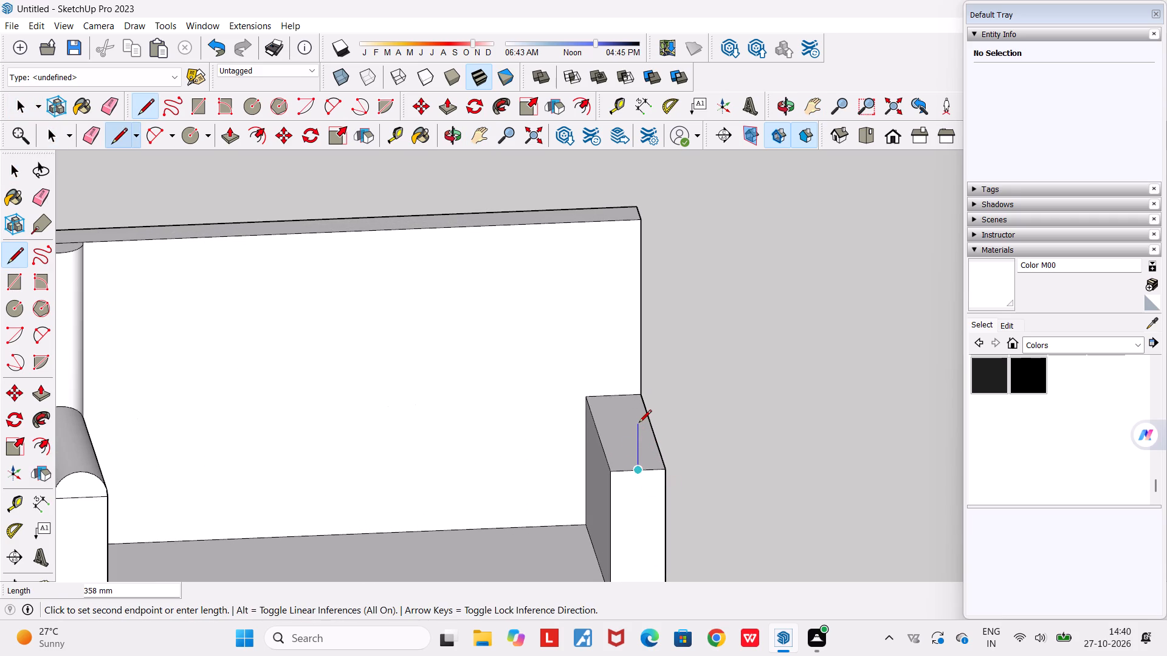
pyautogui.write('500')
pyautogui.press('Return')
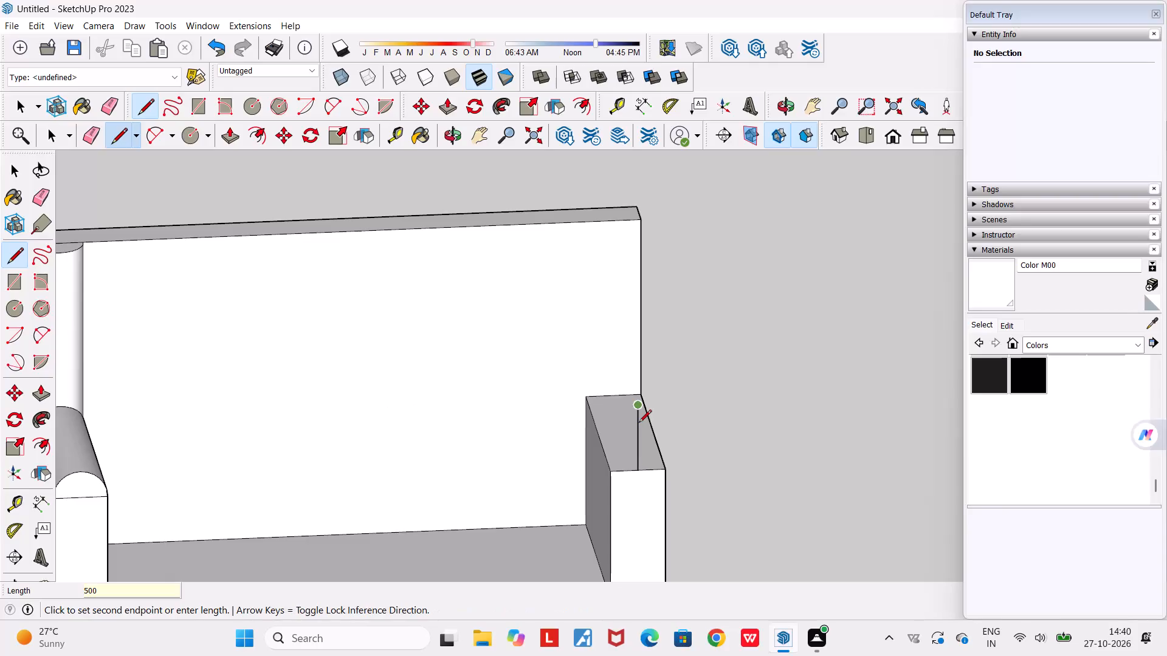
pyautogui.press('Return')
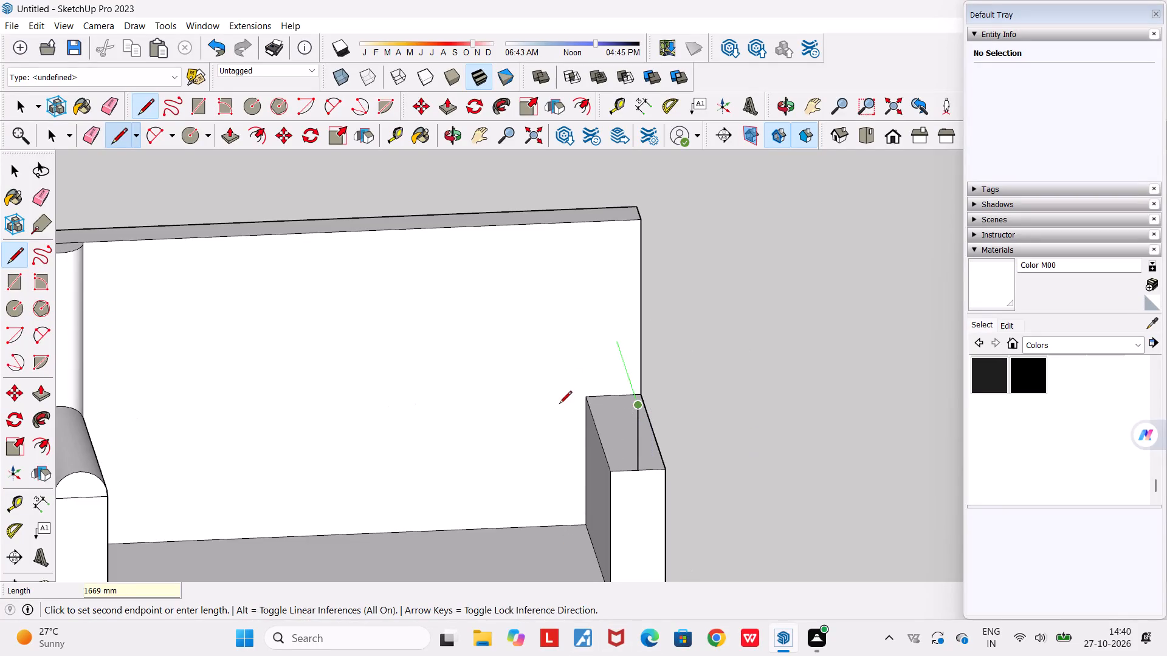
pyautogui.press('space')
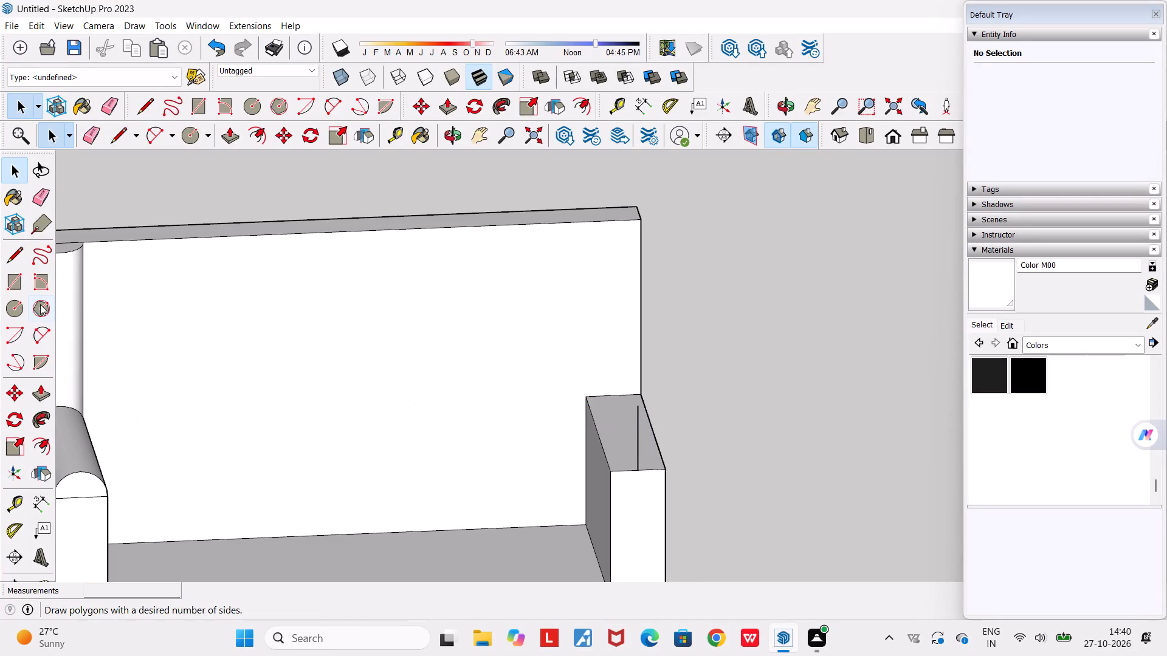
# Draw an upright circle of about 196 mm radius on this arm's front face, centred on the base of the vertical line.
pyautogui.click(9, 306)
pyautogui.scroll(3, 643, 460)
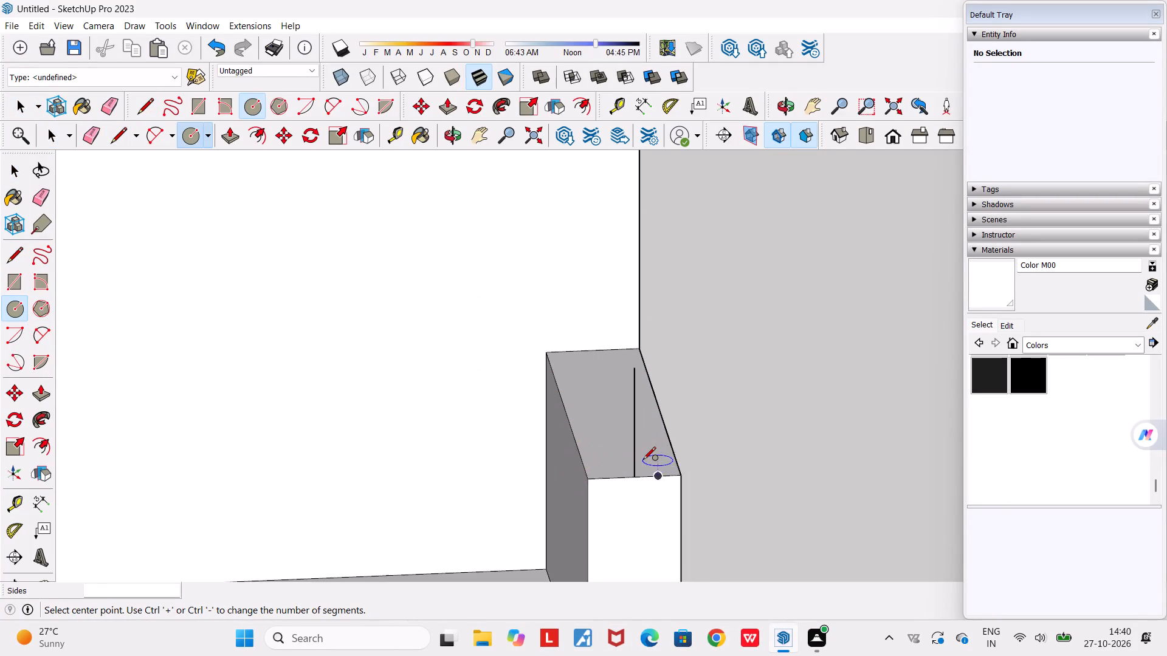
pyautogui.scroll(7, 643, 460)
pyautogui.click(632, 481)
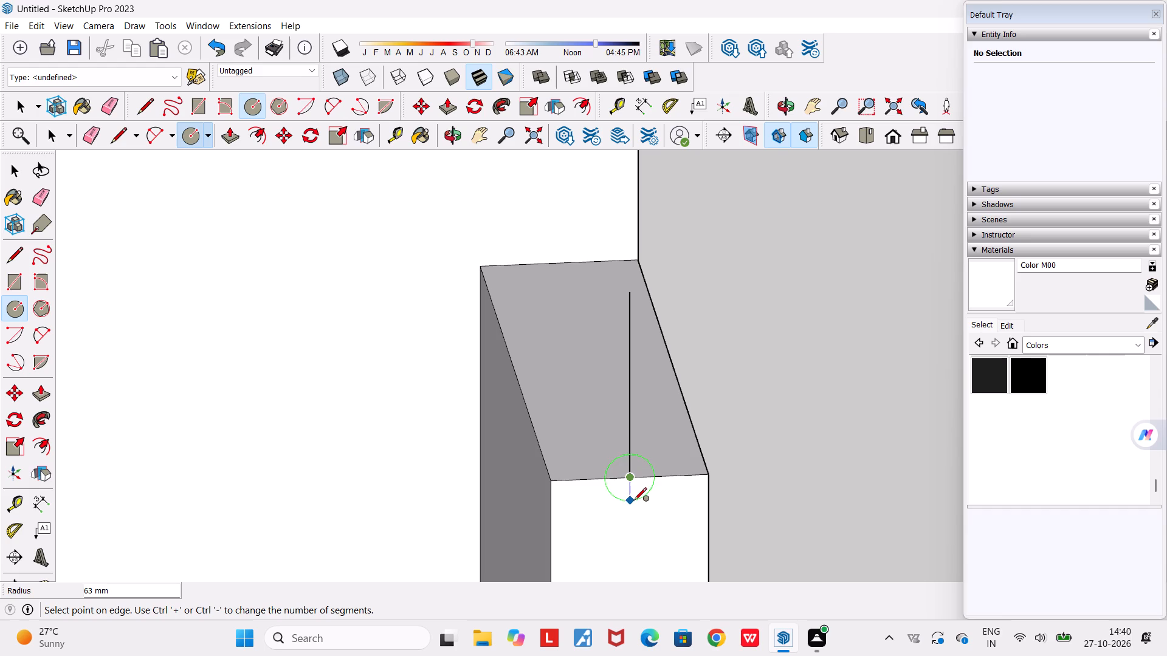
pyautogui.click(642, 552)
pyautogui.scroll(4, 667, 487)
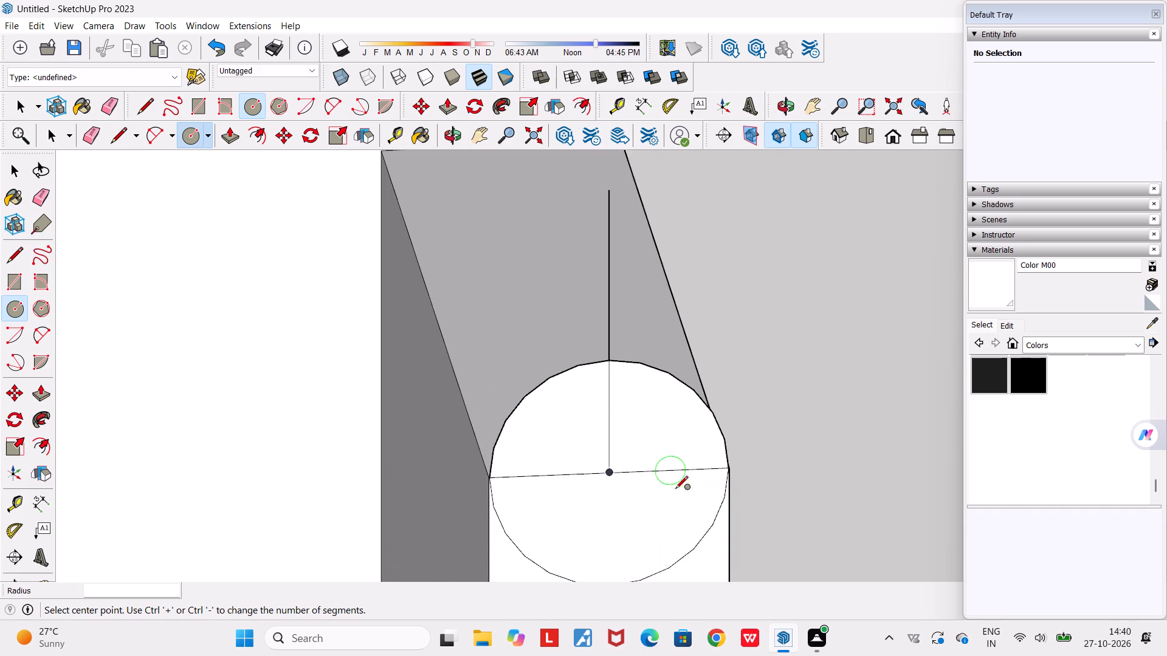
# Erase the whole vertical line and the circle's lower half, leaving a semicircular profile on top of this arm's front.
pyautogui.moveTo(672, 496); pyautogui.dragTo(463, 468, button='middle')
pyautogui.scroll(-4, 463, 468)
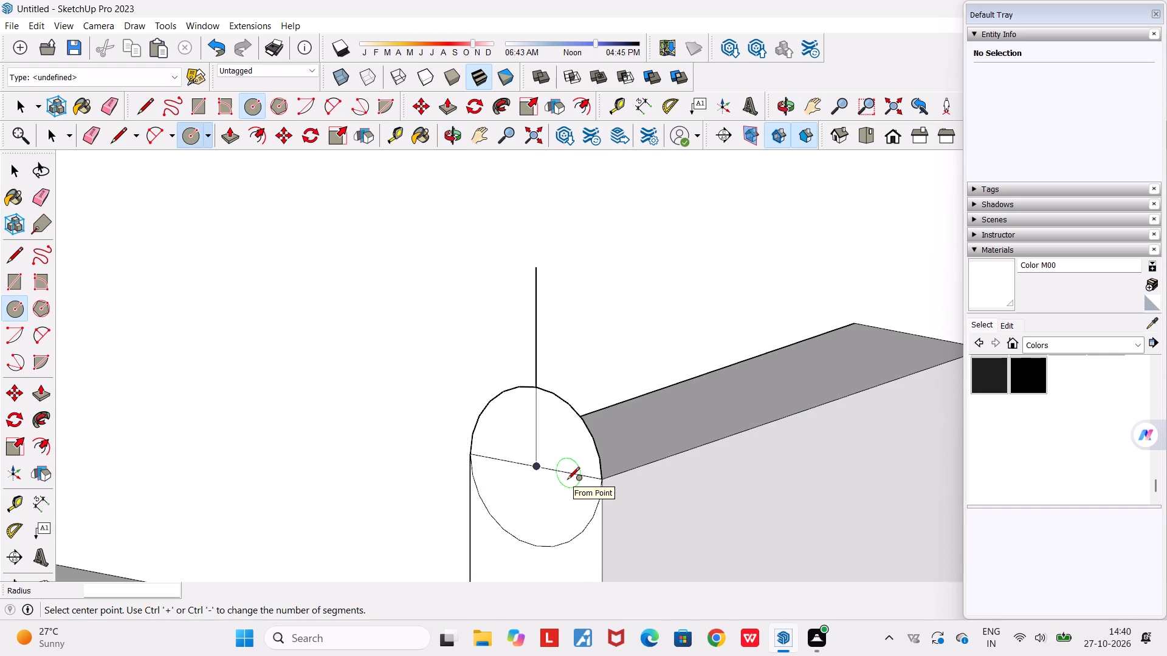
pyautogui.press('e')
pyautogui.moveTo(552, 341); pyautogui.dragTo(460, 337)
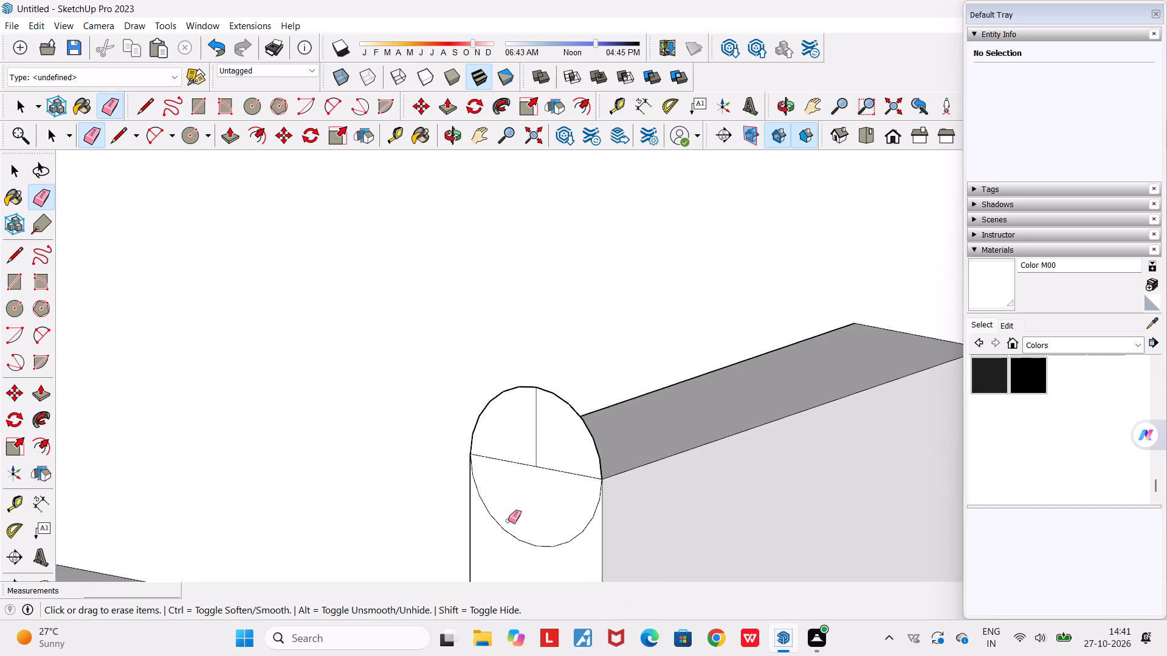
pyautogui.moveTo(537, 442); pyautogui.dragTo(515, 429)
pyautogui.moveTo(537, 522); pyautogui.dragTo(528, 544)
pyautogui.moveTo(528, 544); pyautogui.dragTo(526, 551)
pyautogui.scroll(-5, 526, 551)
pyautogui.press('space')
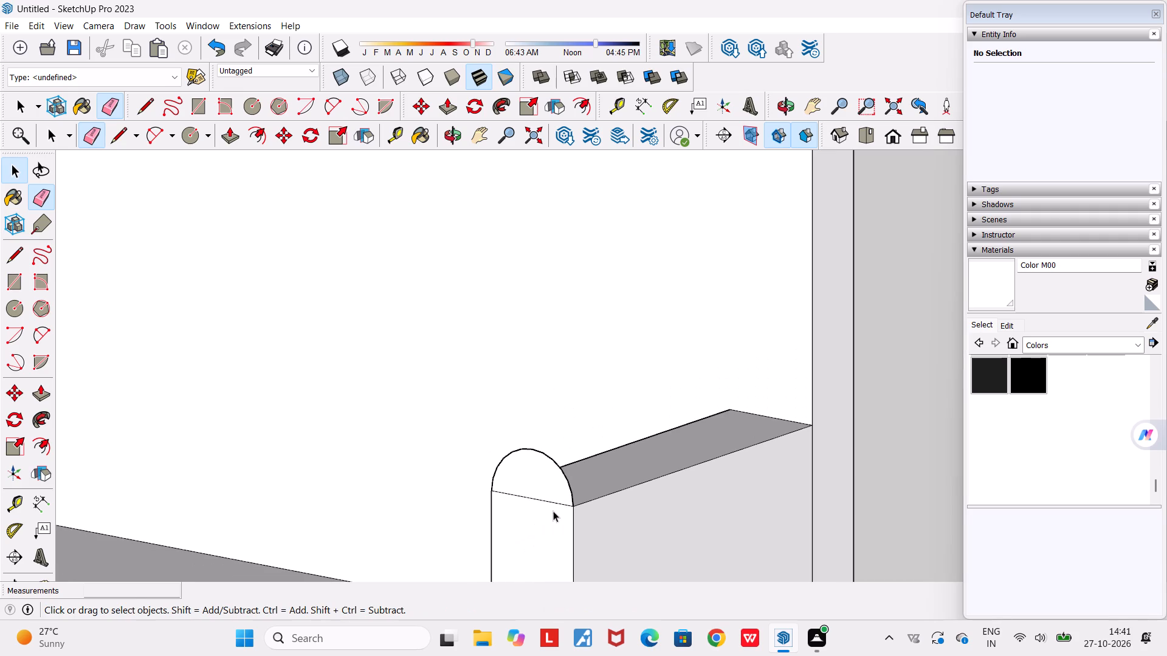
pyautogui.scroll(2, 559, 491)
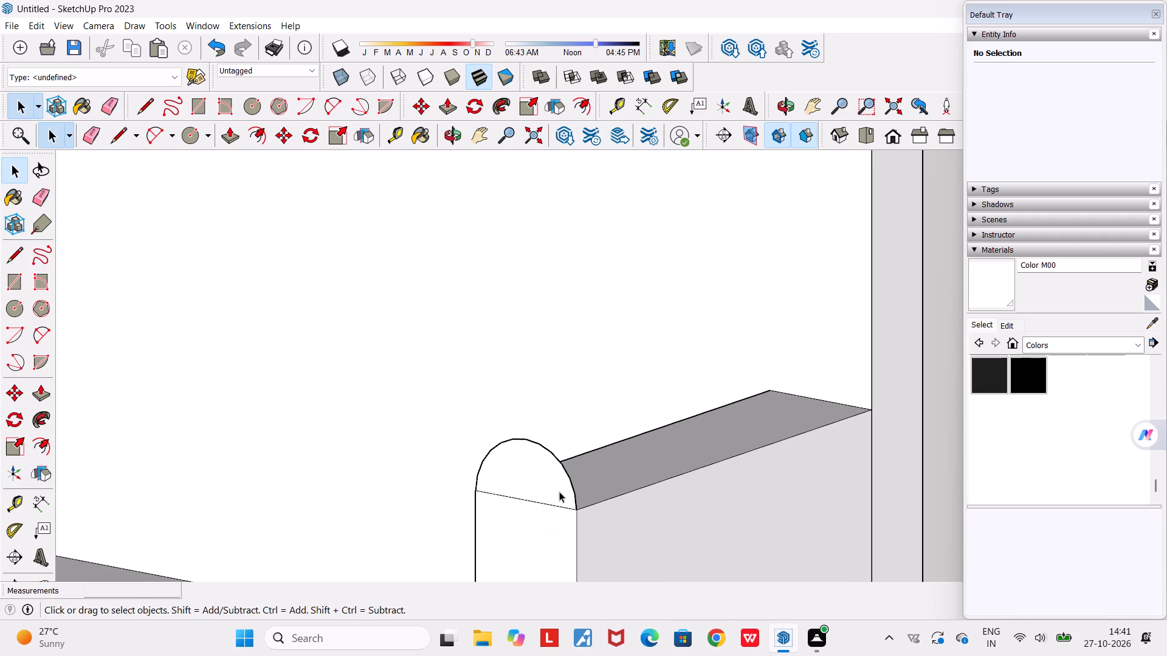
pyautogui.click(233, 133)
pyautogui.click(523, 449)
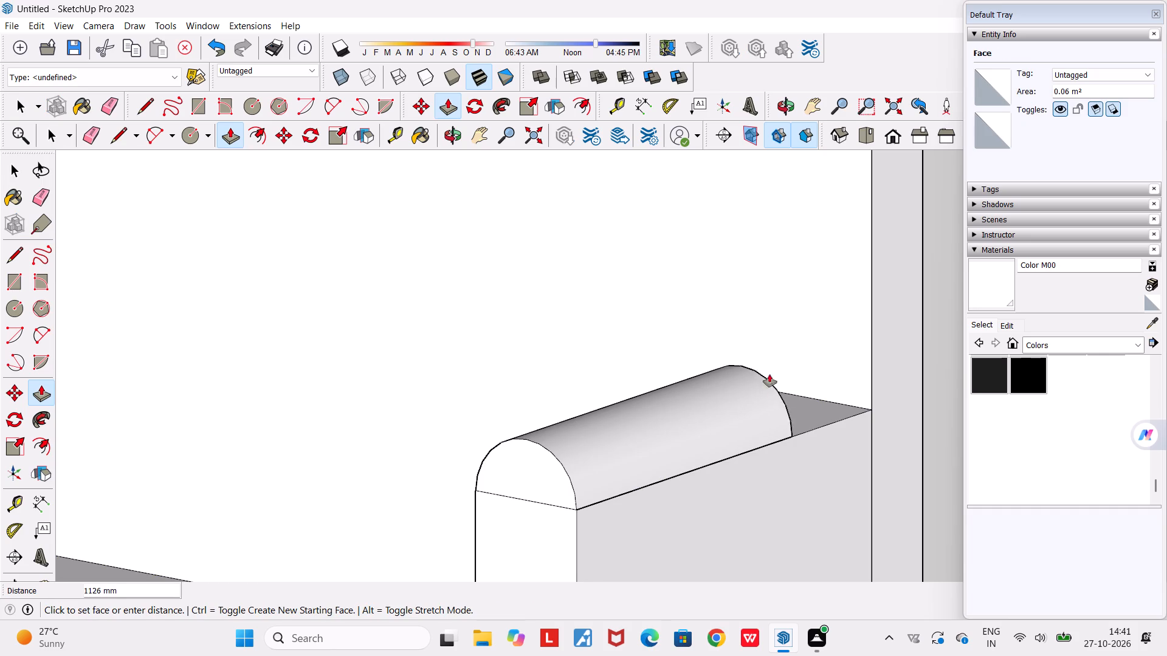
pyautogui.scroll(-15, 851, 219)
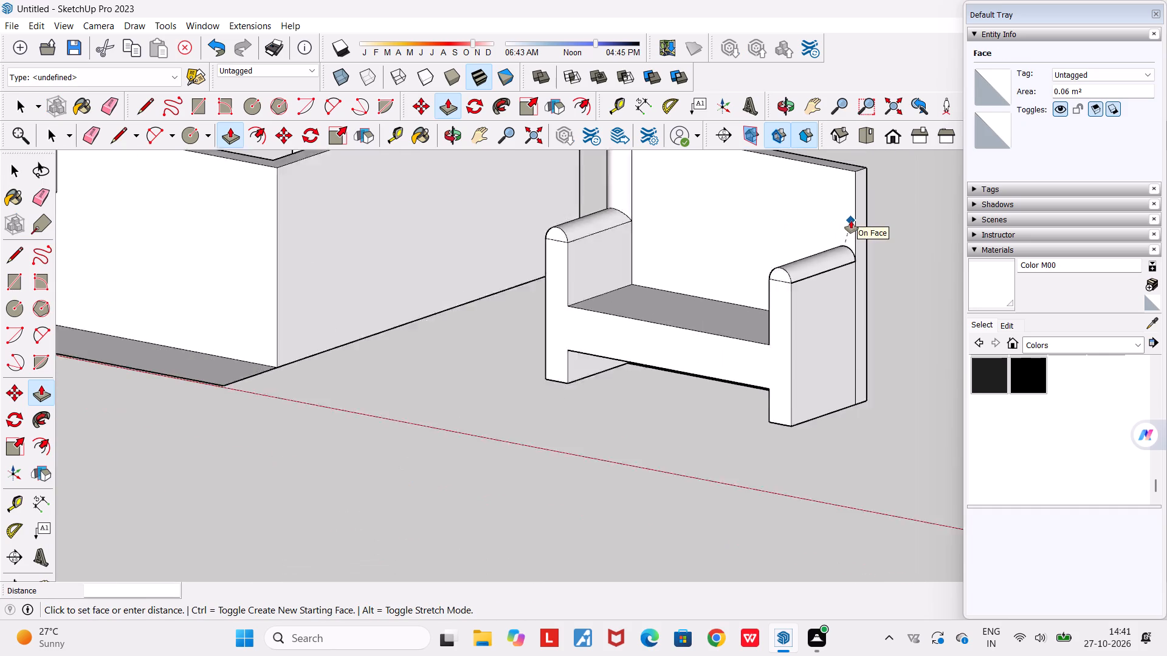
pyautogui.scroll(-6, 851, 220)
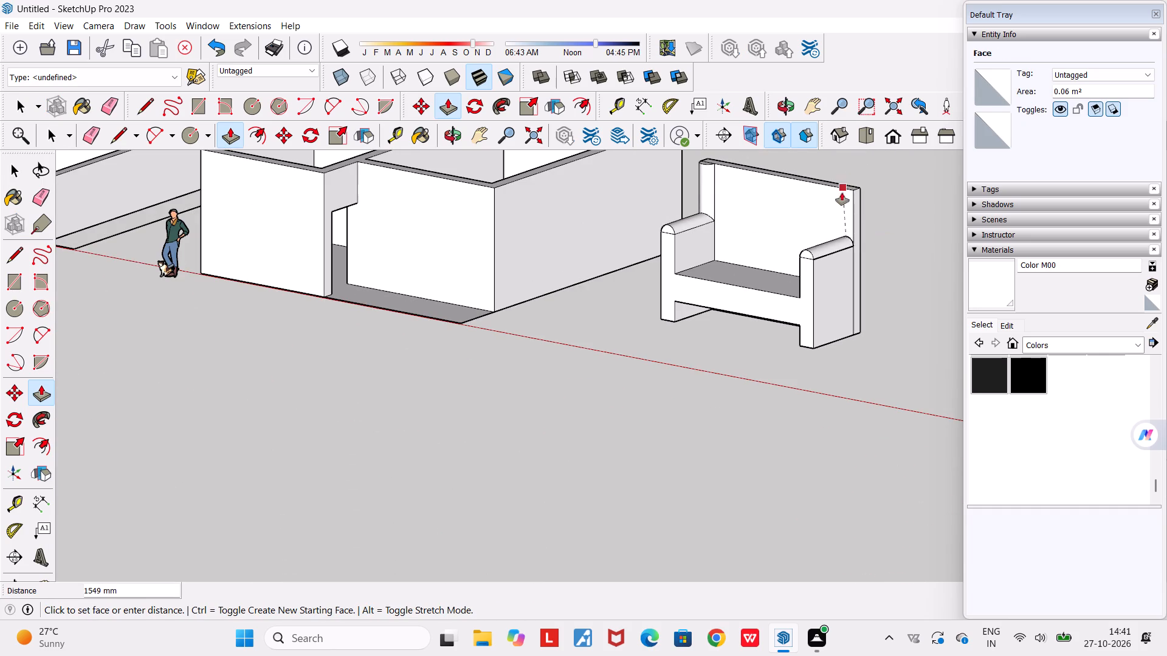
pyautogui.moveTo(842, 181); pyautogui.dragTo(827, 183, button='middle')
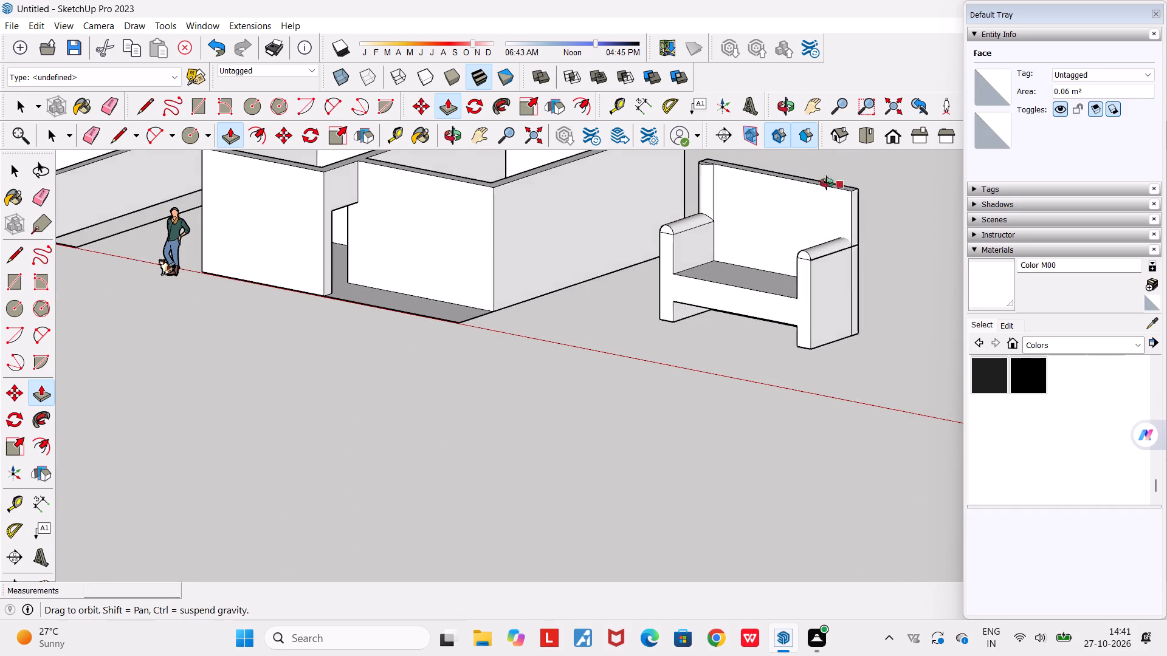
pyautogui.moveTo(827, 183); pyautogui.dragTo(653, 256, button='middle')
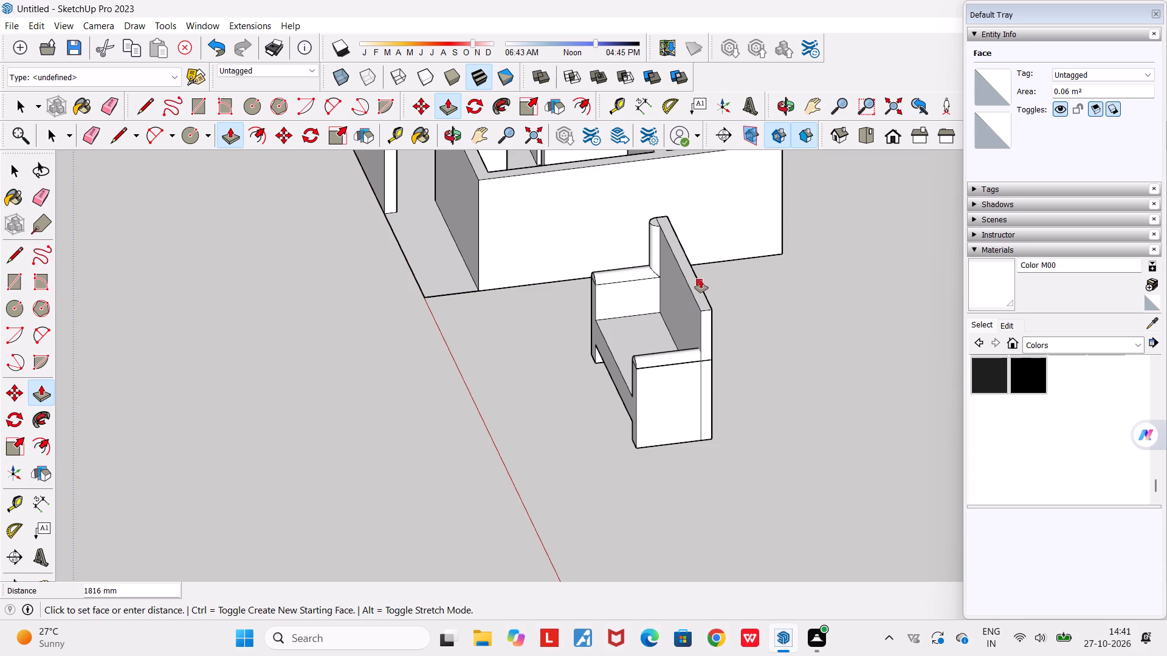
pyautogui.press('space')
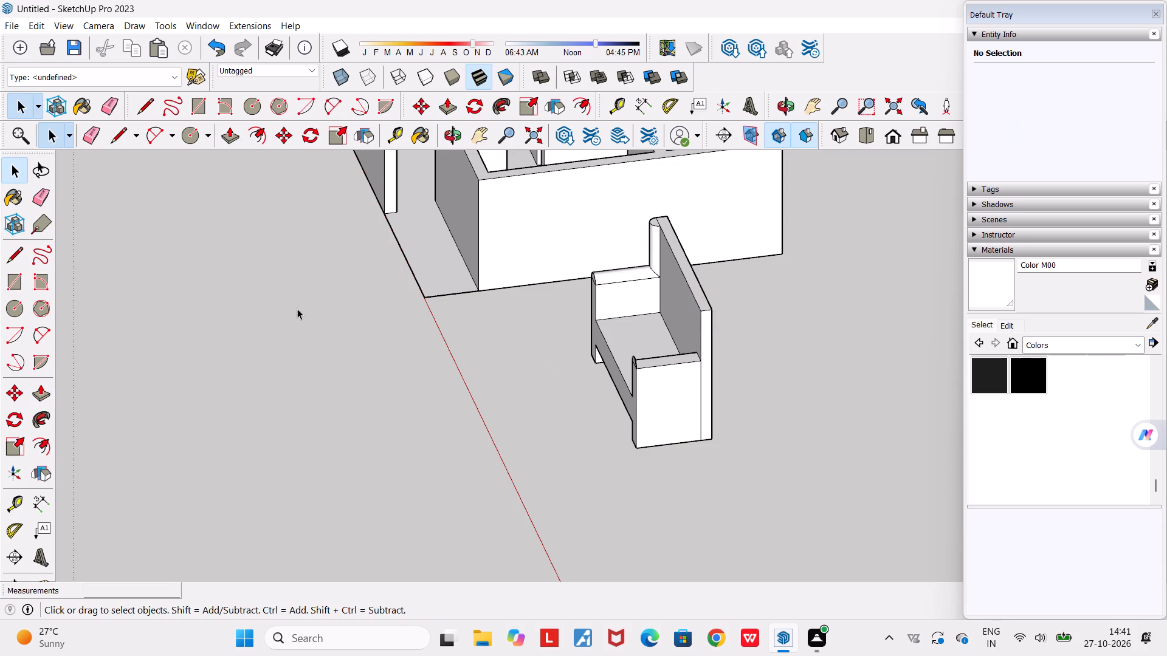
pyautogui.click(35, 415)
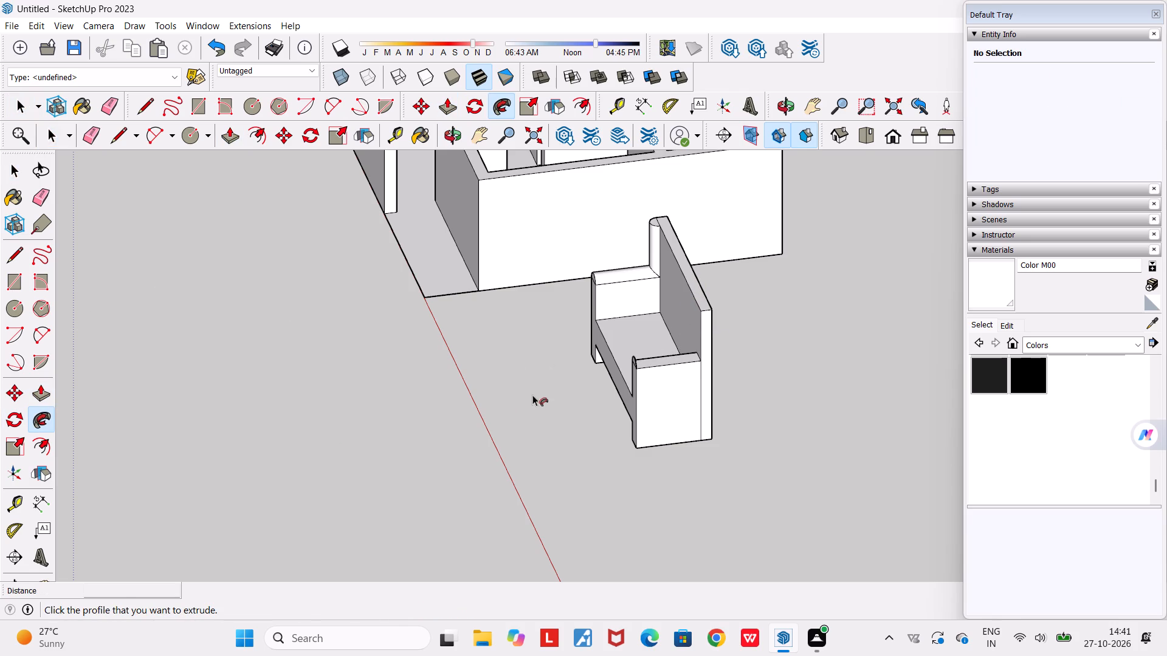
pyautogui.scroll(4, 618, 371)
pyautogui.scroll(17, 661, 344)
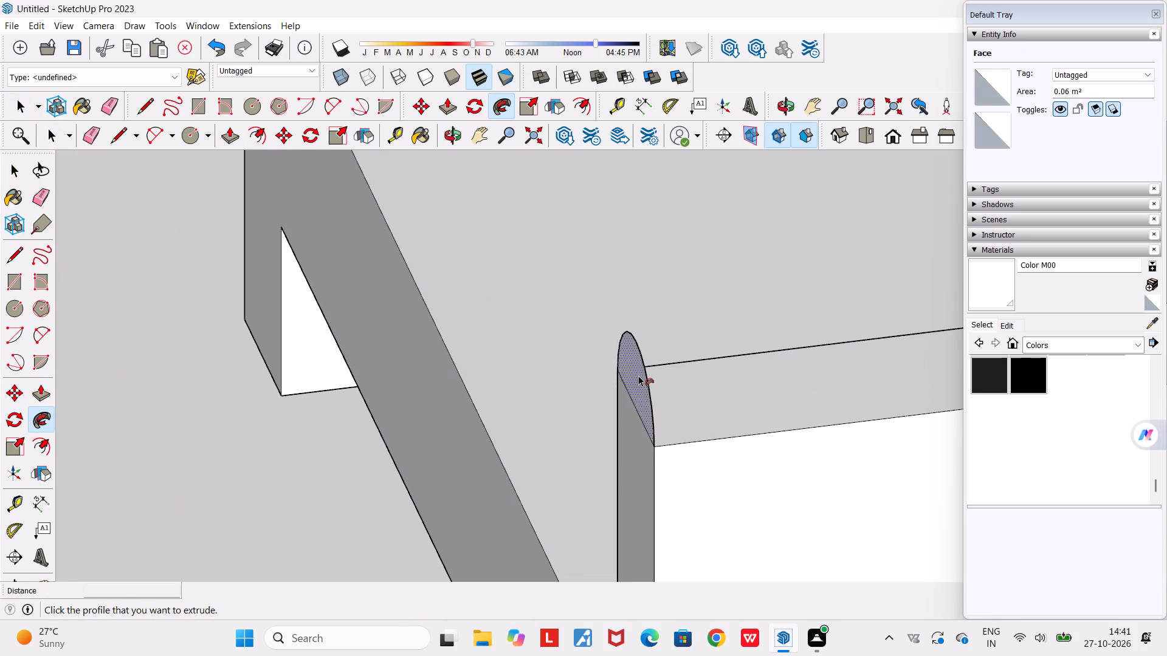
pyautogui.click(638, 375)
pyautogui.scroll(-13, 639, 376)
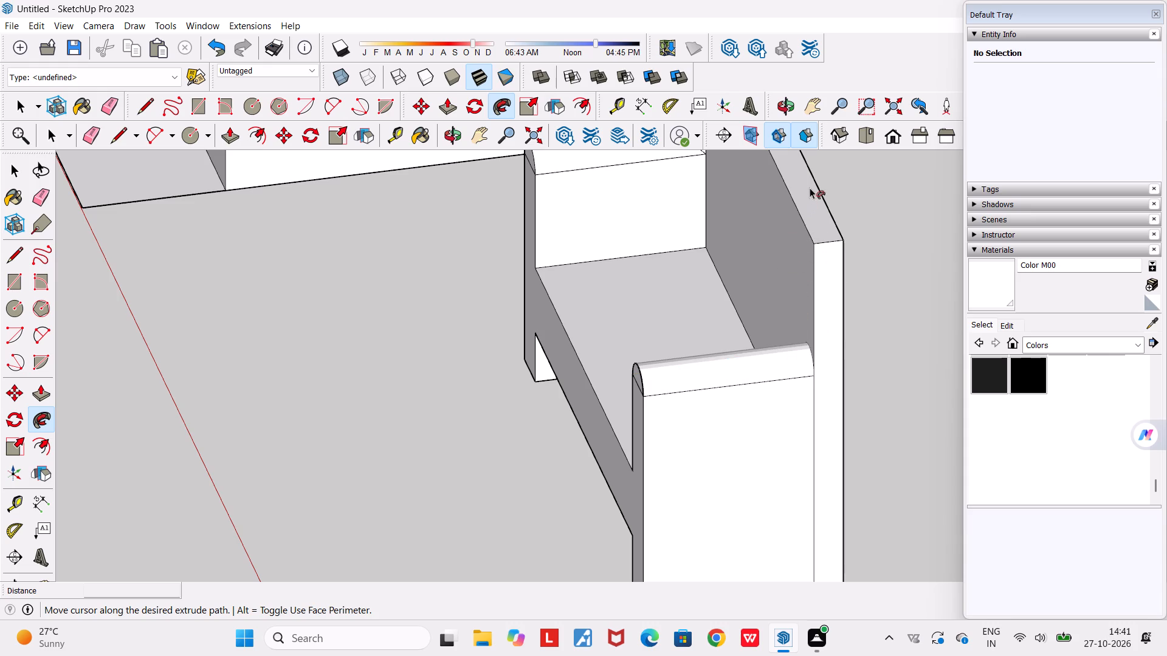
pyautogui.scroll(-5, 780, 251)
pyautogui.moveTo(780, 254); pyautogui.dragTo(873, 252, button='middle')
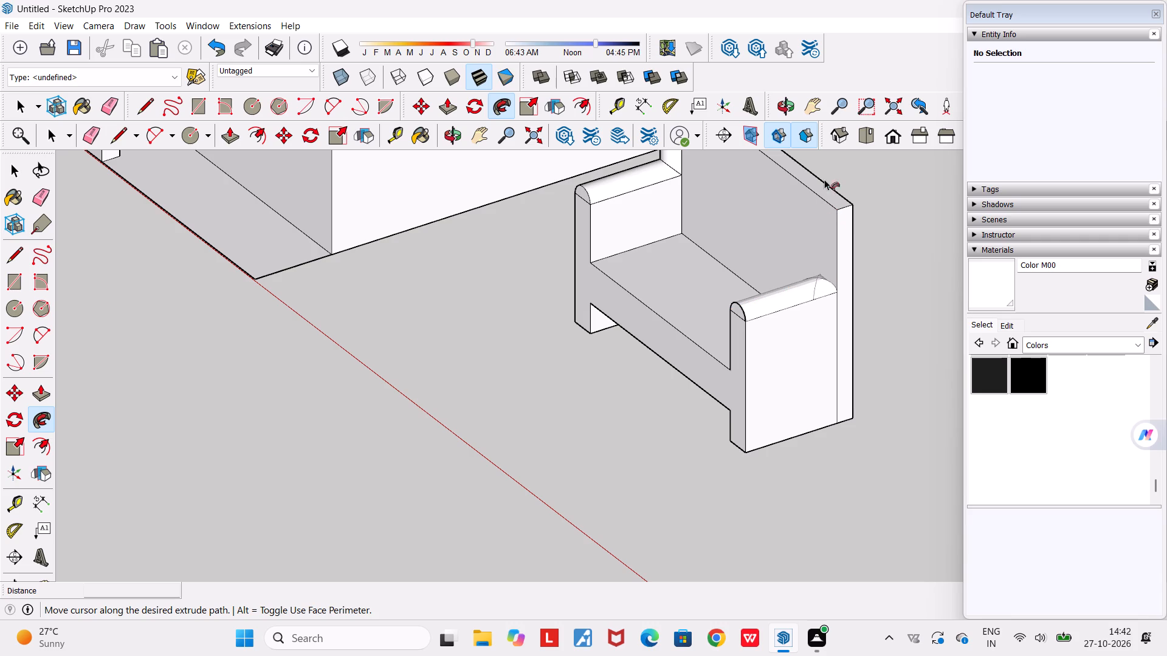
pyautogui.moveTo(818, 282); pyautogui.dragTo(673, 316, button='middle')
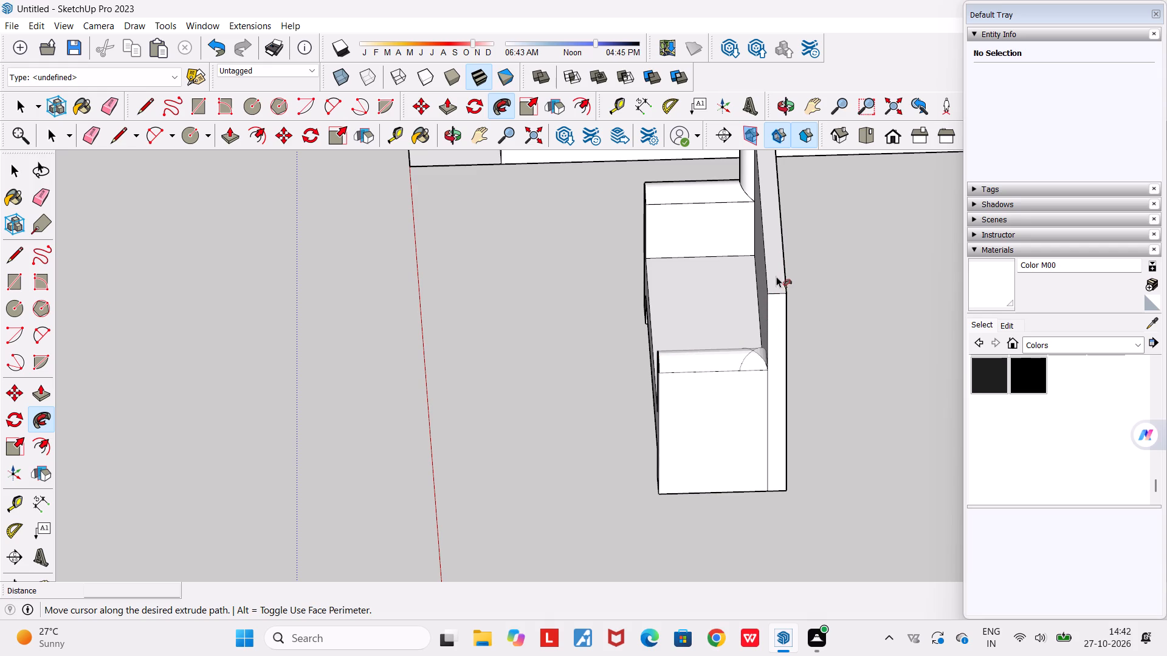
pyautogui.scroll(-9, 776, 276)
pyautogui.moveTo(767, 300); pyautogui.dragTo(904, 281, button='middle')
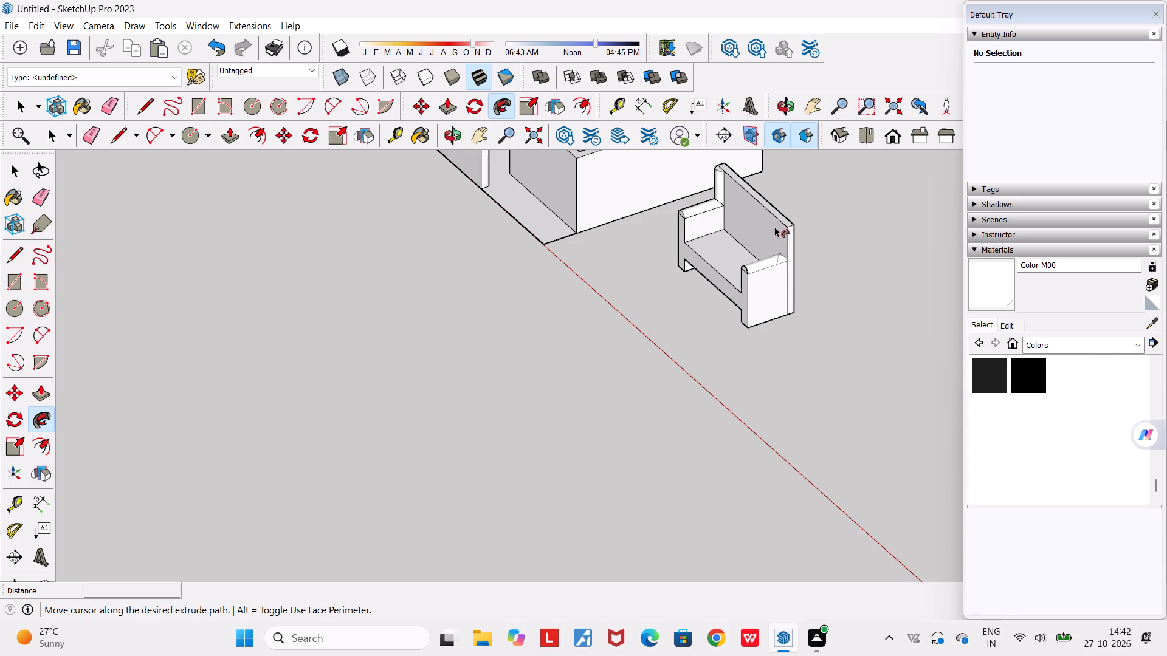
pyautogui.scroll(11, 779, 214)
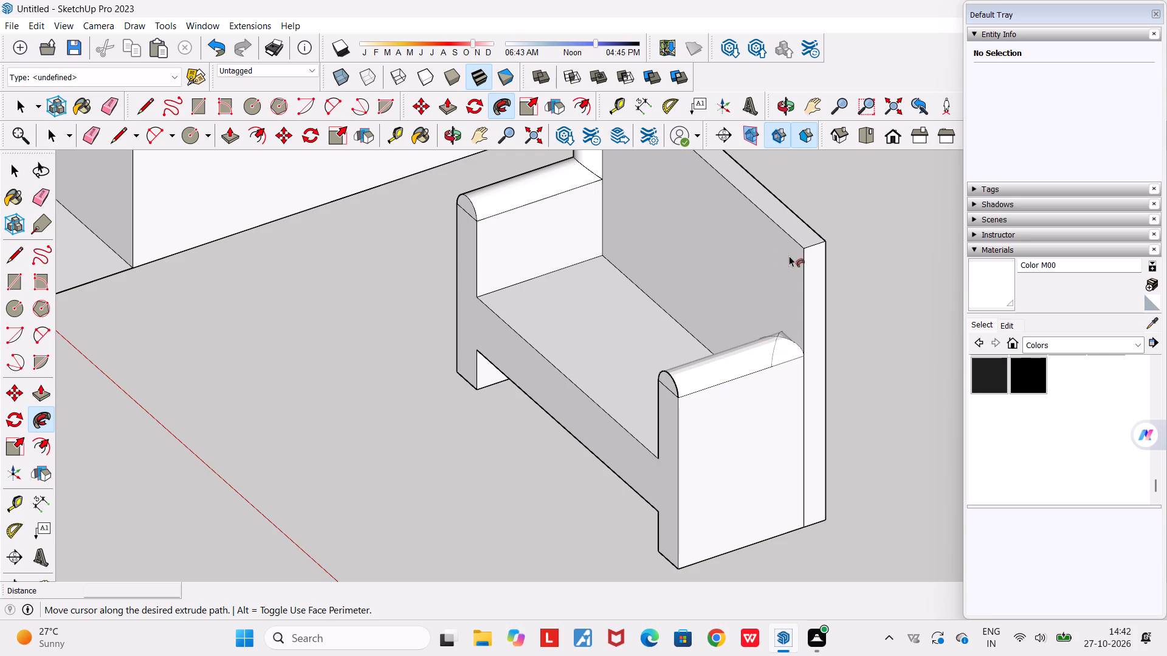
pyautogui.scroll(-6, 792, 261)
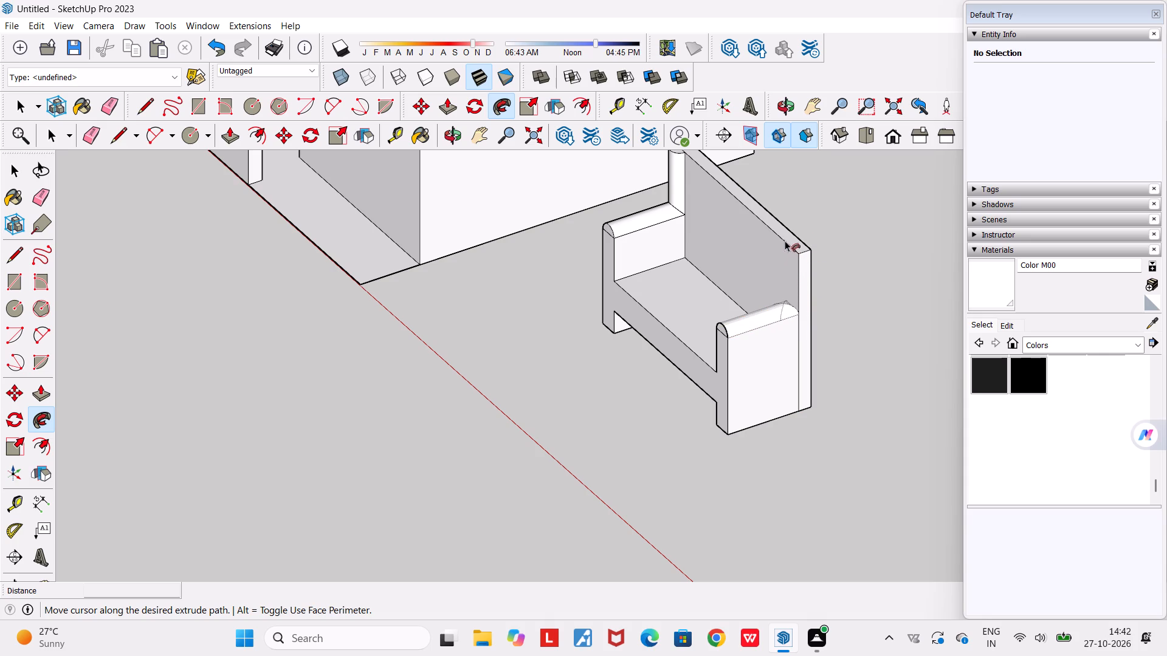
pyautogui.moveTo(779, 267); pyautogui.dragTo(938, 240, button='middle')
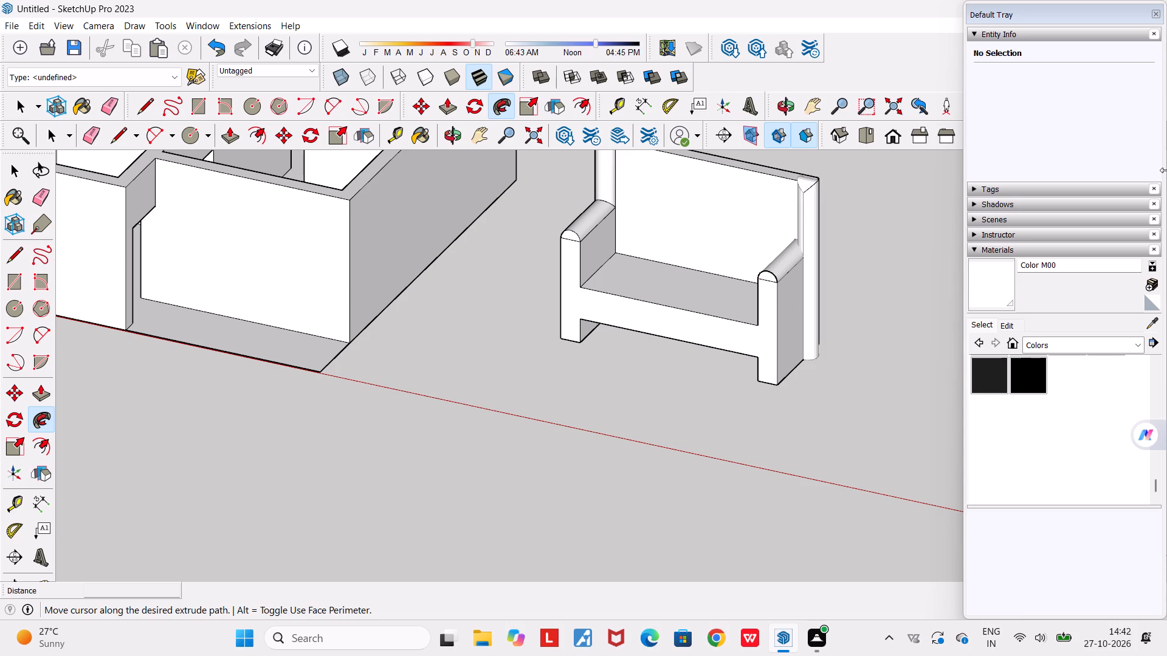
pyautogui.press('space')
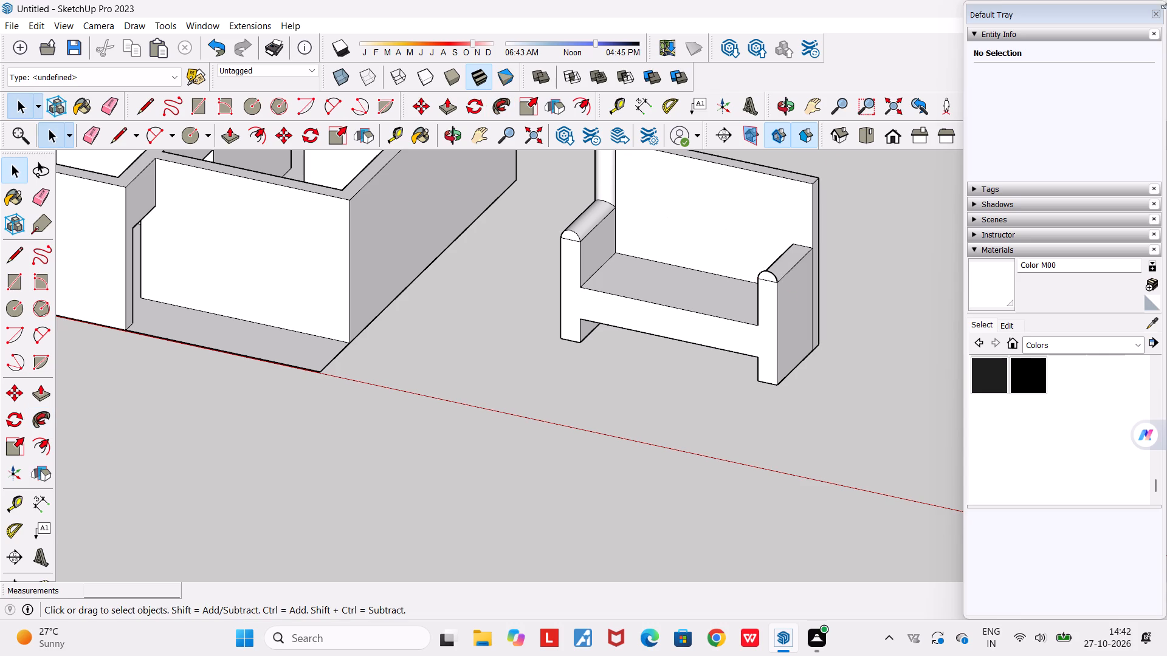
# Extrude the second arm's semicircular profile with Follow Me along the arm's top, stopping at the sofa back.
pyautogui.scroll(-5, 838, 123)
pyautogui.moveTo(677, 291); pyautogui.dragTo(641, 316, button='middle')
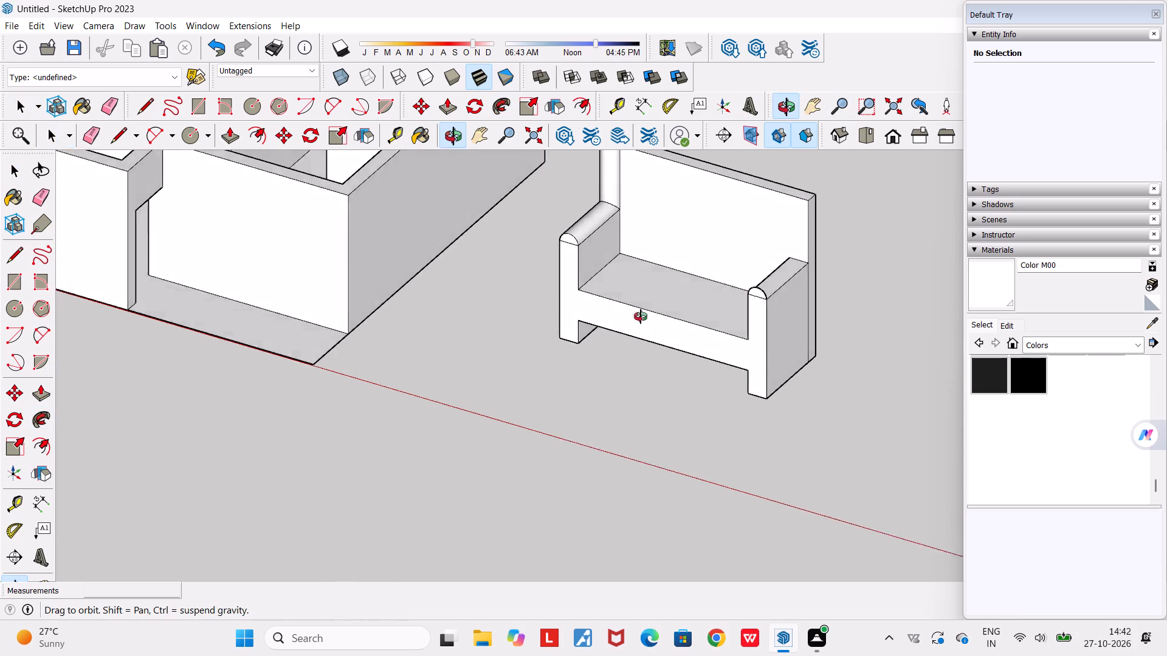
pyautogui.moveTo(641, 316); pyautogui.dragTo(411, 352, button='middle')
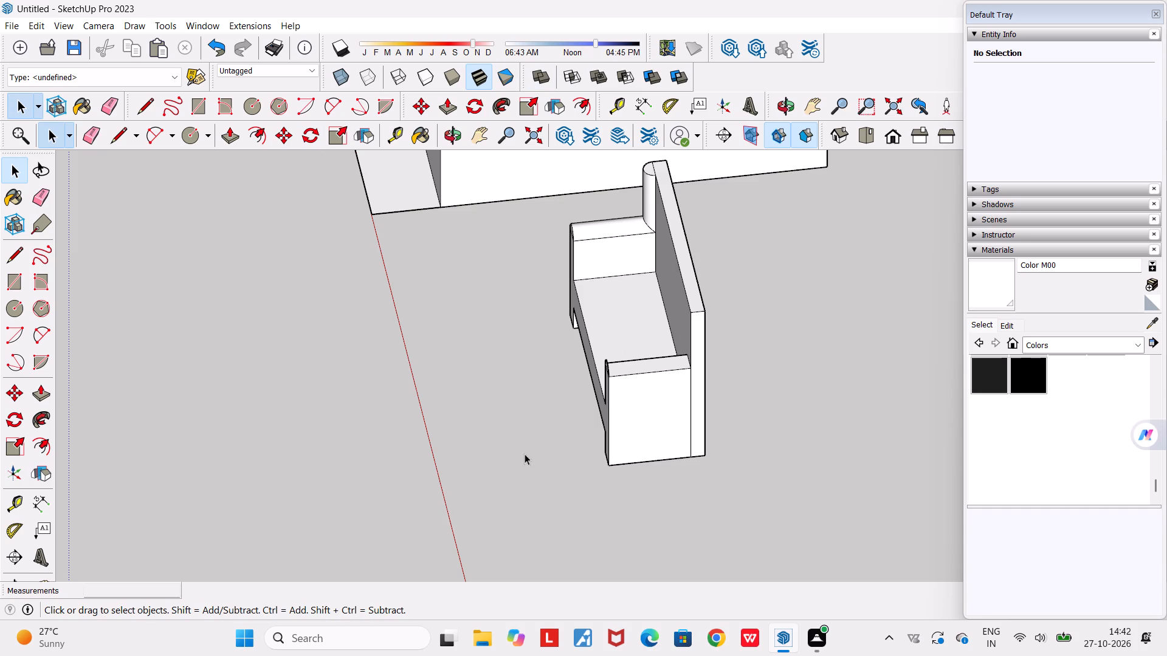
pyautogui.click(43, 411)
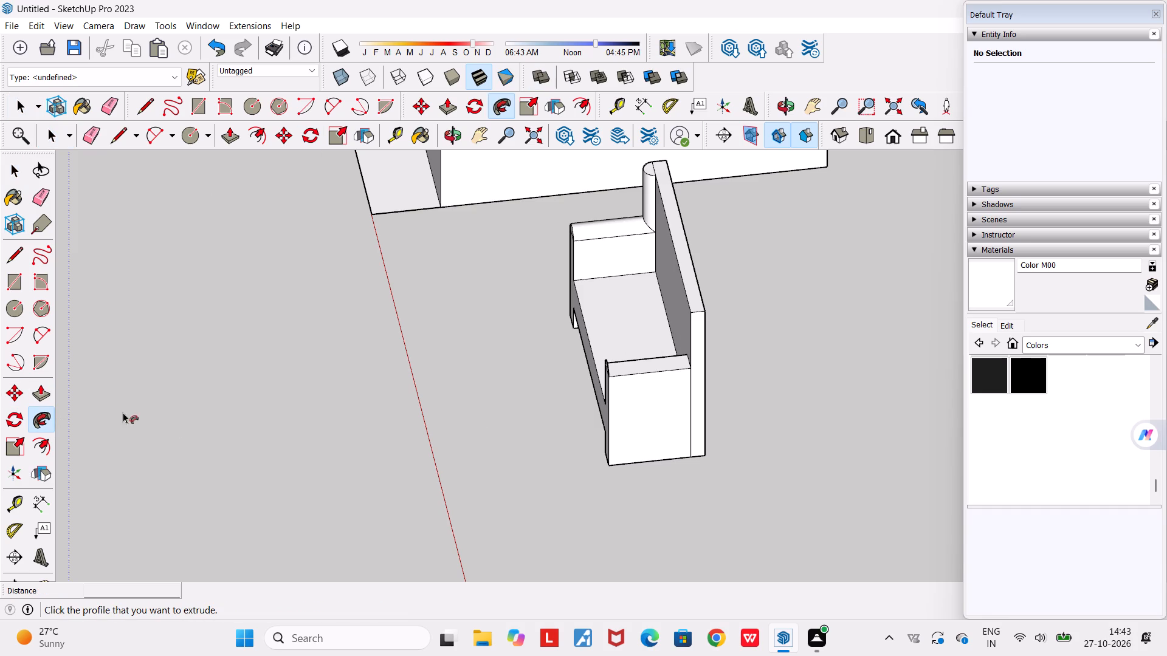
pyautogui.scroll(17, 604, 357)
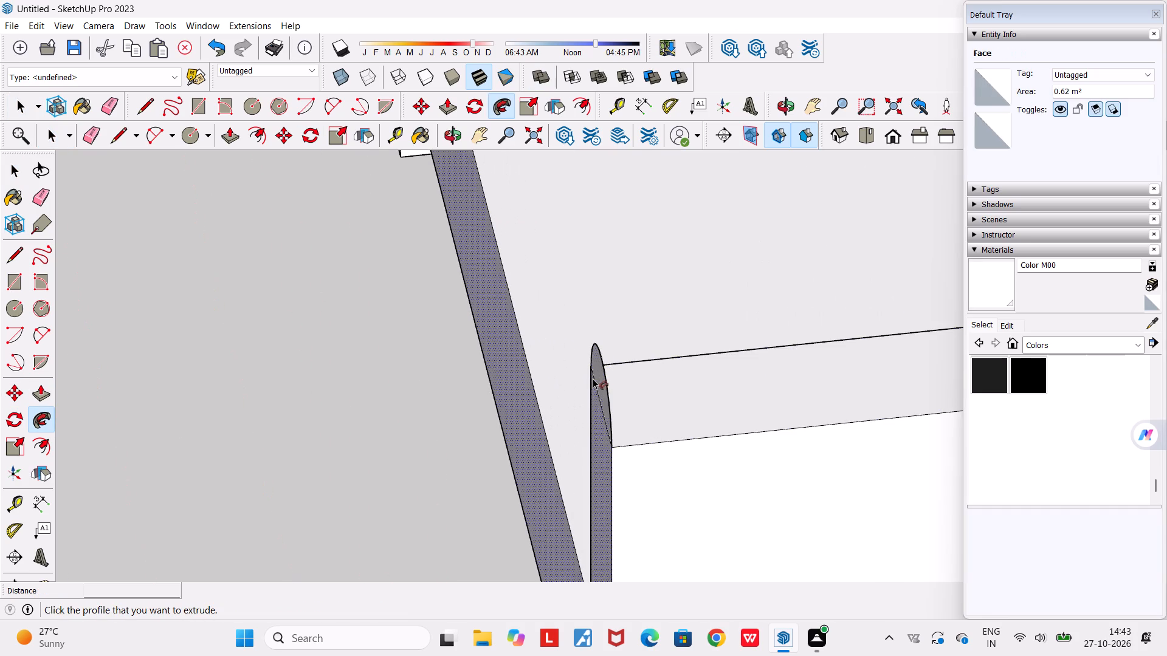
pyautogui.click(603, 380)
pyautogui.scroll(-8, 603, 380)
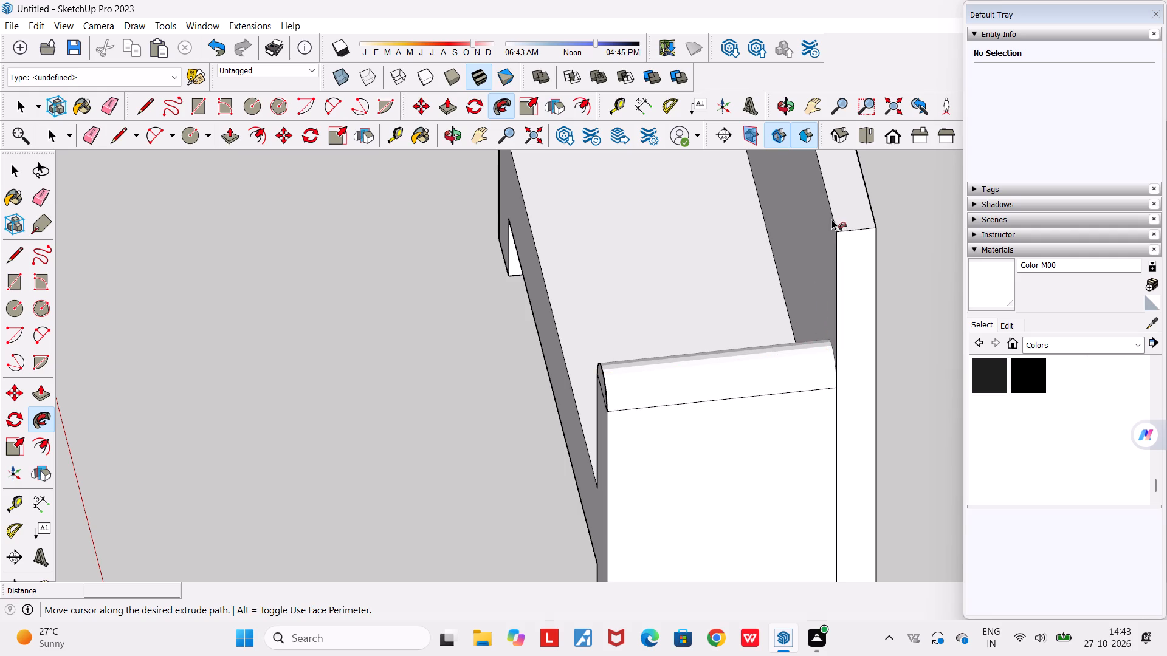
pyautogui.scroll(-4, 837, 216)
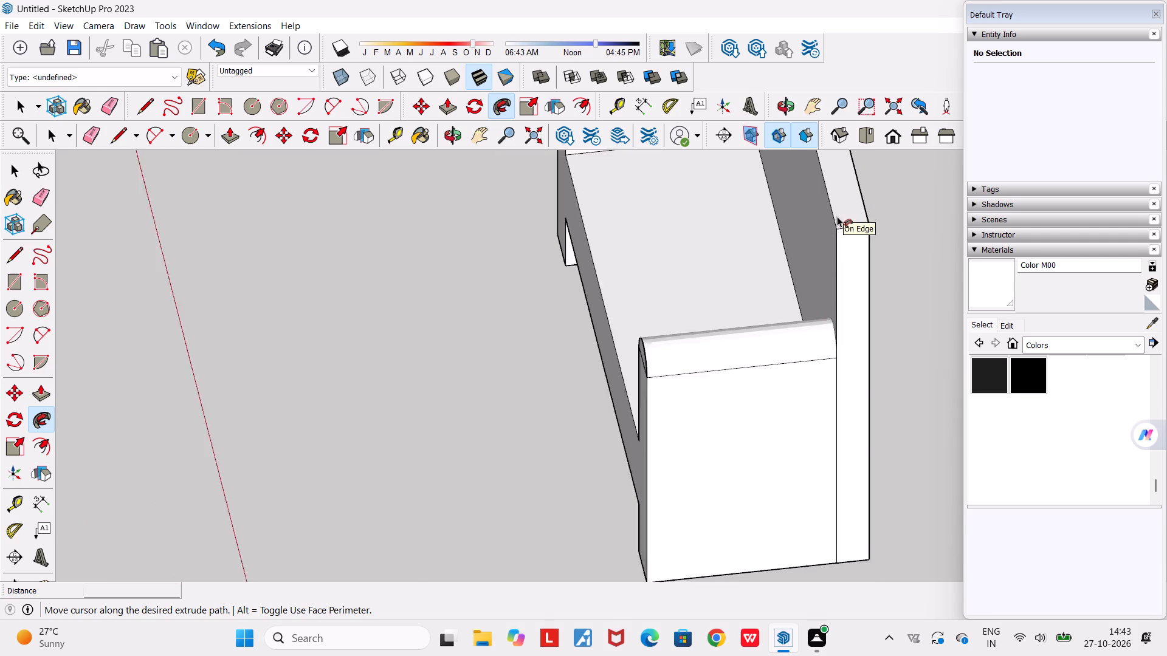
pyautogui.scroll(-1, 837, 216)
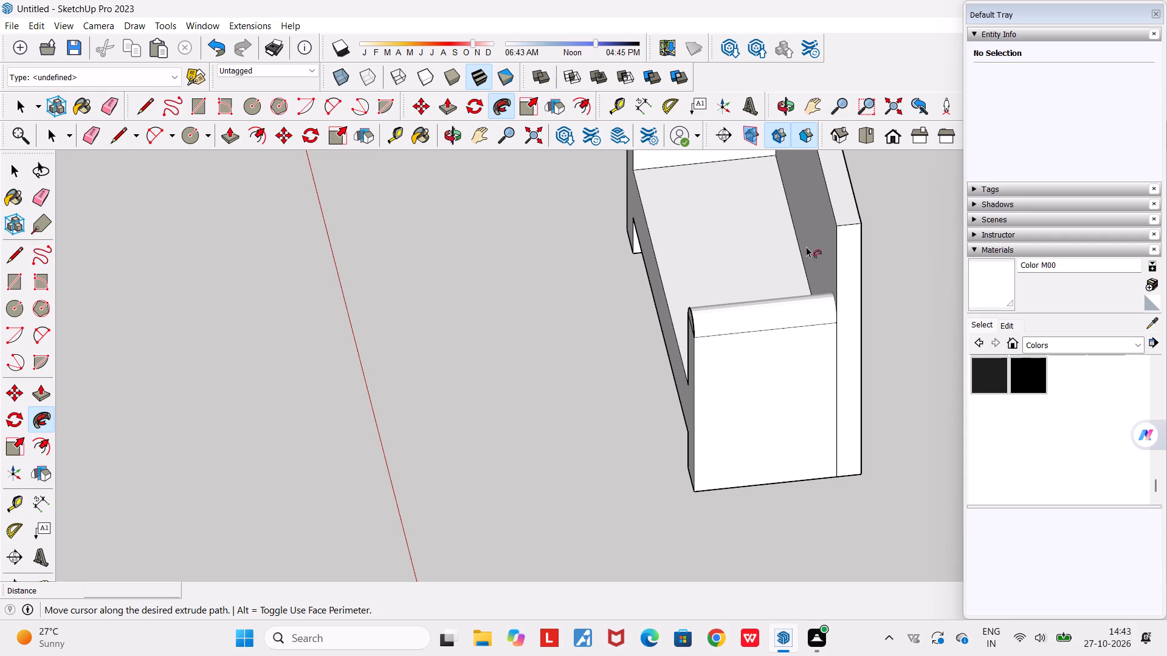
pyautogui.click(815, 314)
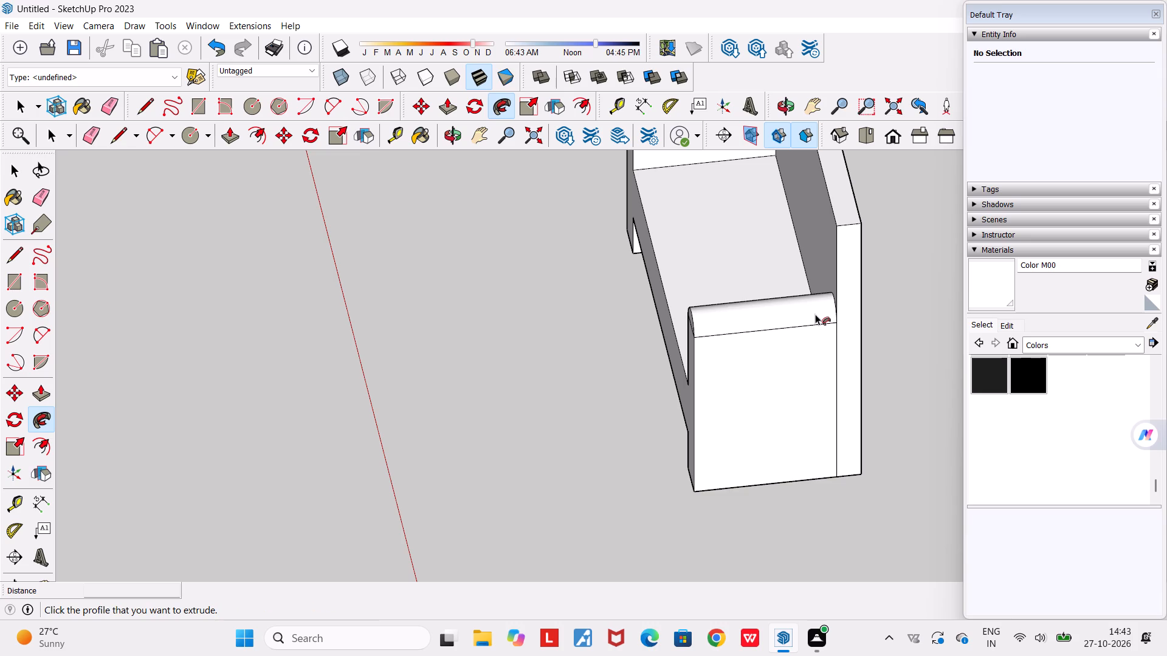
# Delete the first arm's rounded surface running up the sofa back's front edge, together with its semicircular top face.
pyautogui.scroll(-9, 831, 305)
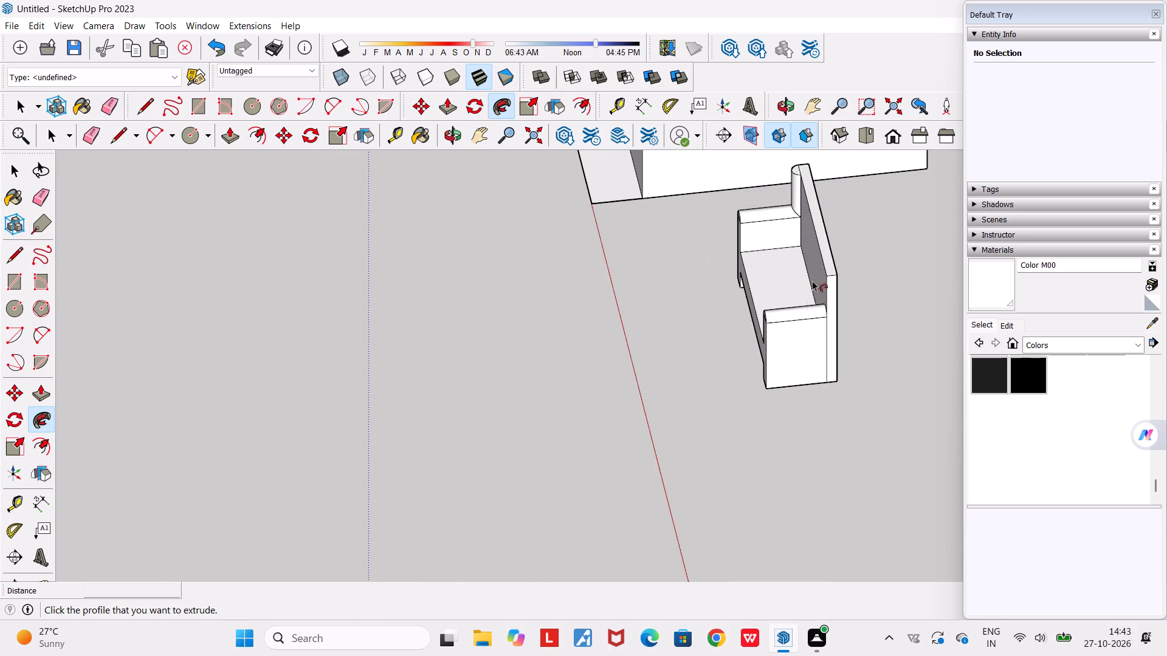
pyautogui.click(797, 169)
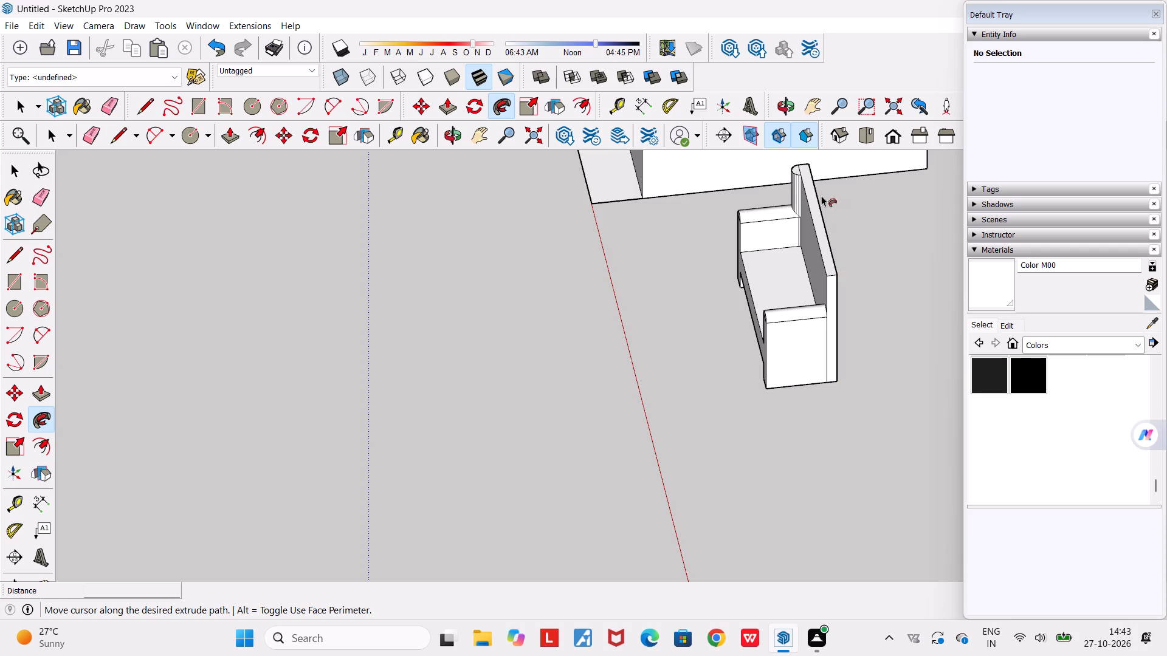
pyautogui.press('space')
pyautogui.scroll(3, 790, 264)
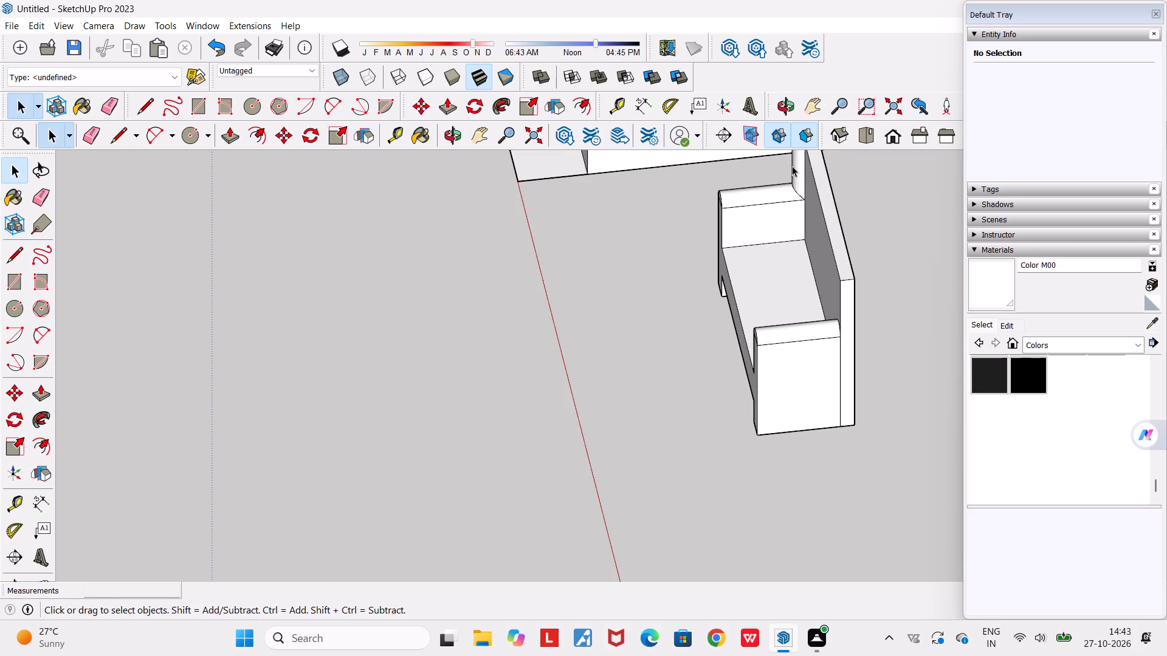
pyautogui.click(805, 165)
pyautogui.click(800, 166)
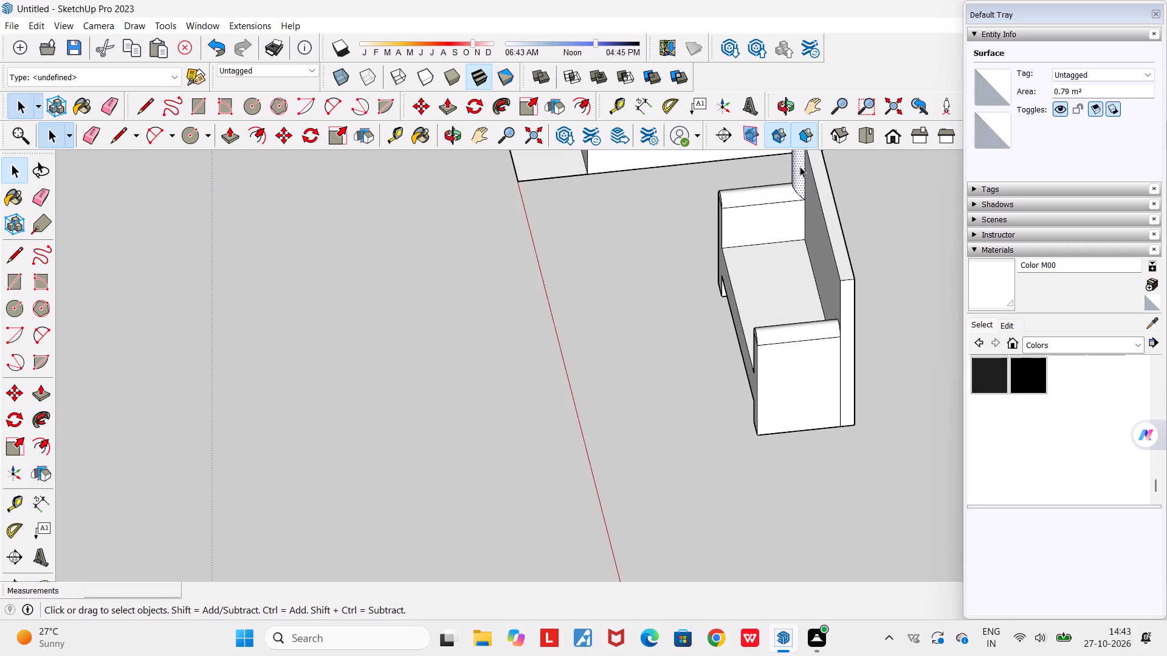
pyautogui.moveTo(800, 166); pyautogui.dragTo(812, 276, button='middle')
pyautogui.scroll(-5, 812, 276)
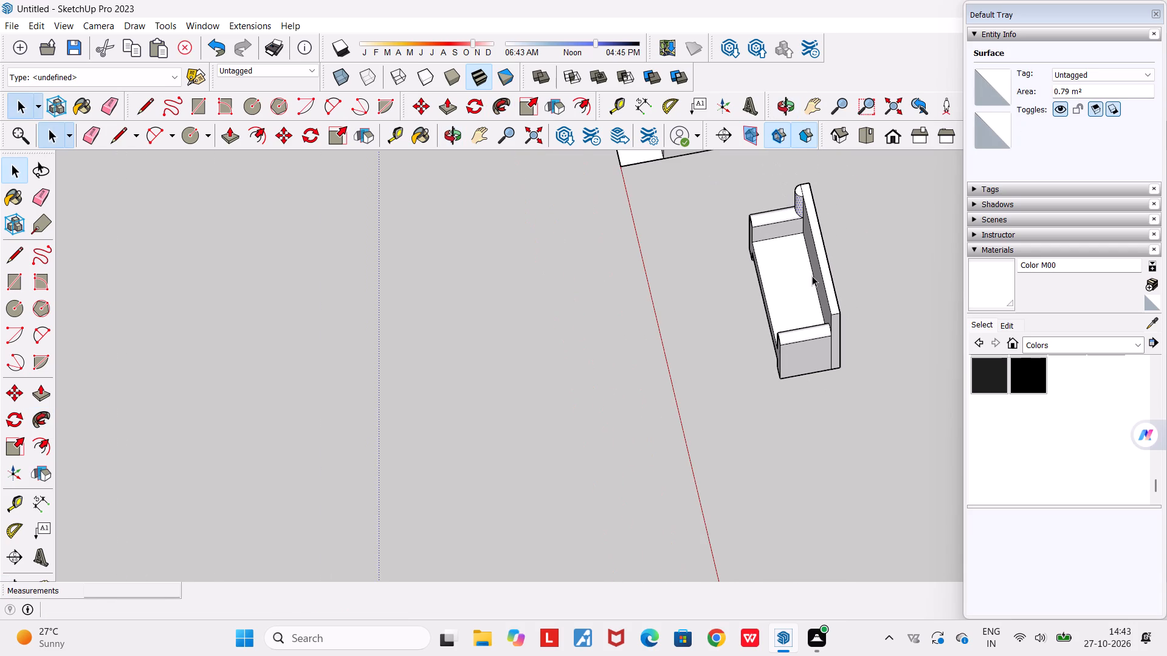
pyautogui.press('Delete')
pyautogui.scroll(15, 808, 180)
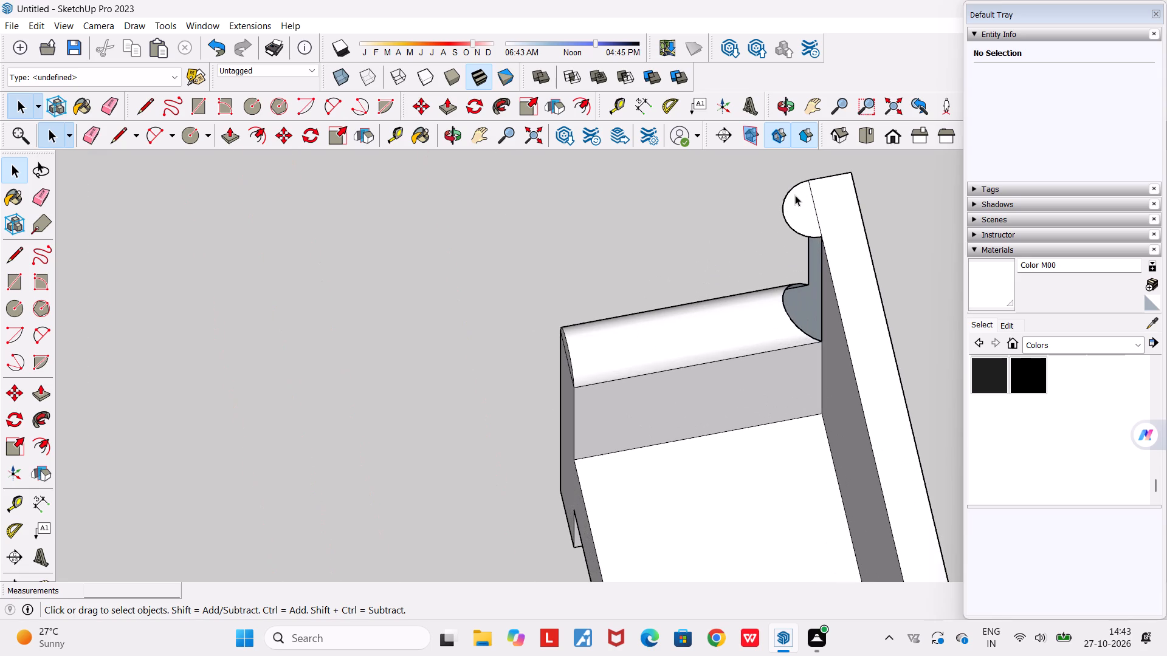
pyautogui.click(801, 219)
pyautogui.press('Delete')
# Undo the deletions, the second arm's extrusion and profile, and the first arm's Follow Me extrusion, back to its flat semicircular profile.
pyautogui.hotkey('ctrl', 'z')
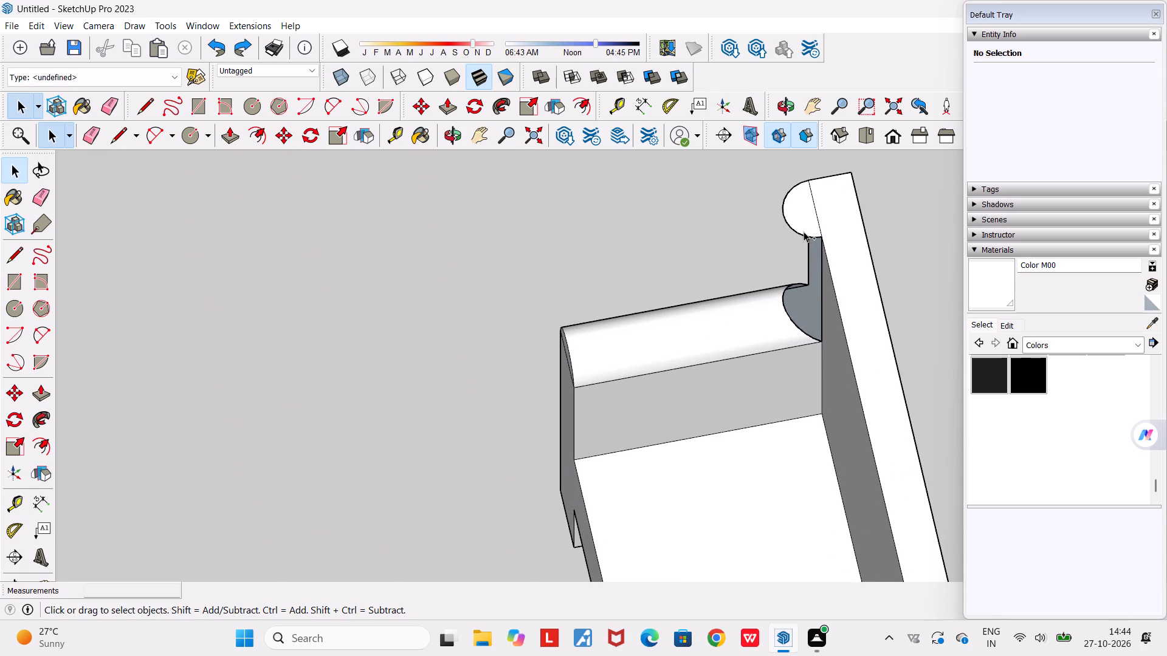
pyautogui.hotkey('ctrl', 'z')
pyautogui.hotkey('ctrl', 'z')
pyautogui.hotkey('ctrl', 'z')
pyautogui.hotkey('ctrl', 'z')
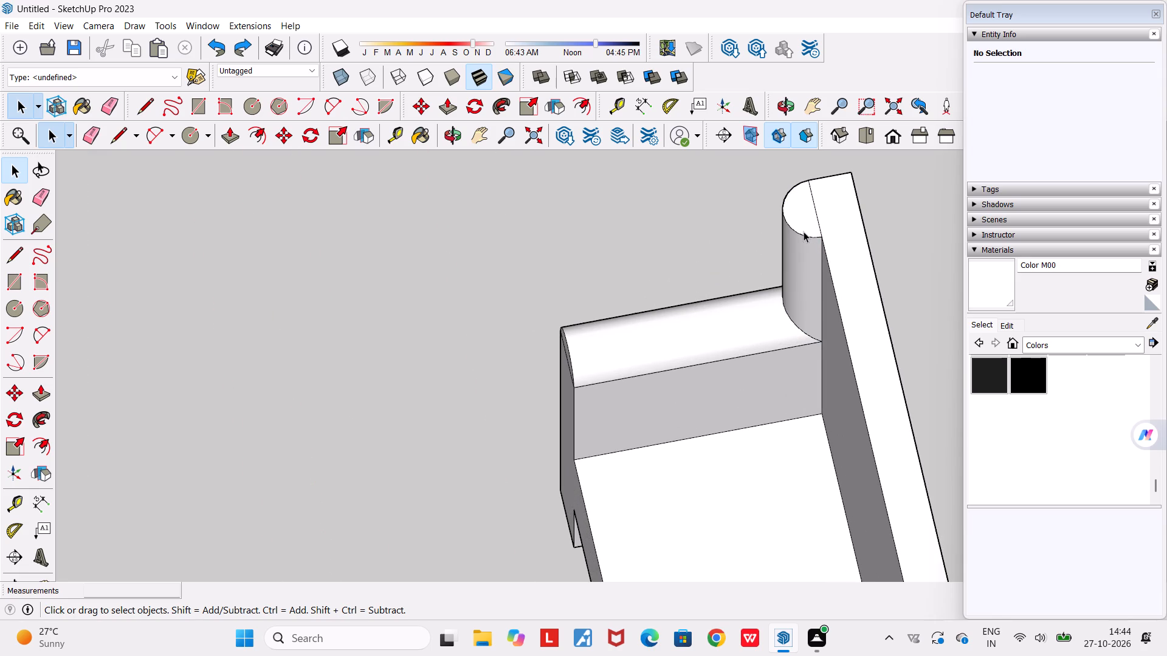
pyautogui.hotkey('ctrl', 'z')
pyautogui.hotkey('ctrl', 'z')
pyautogui.hotkey('ctrl', 'z')
pyautogui.hotkey('ctrl', 'z')
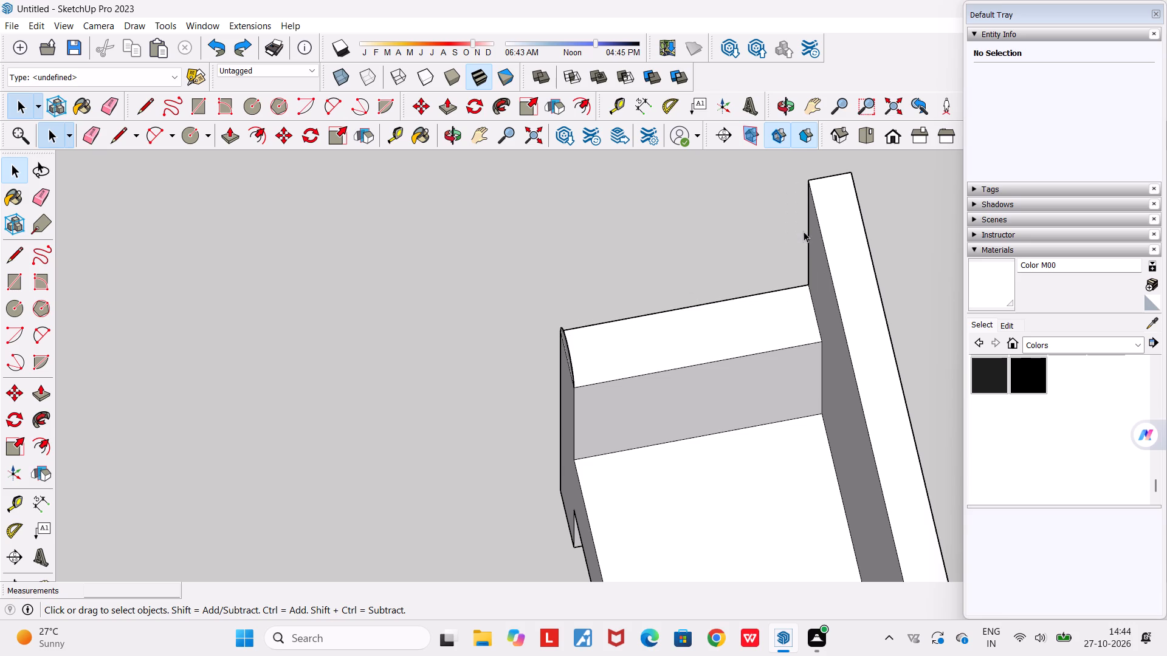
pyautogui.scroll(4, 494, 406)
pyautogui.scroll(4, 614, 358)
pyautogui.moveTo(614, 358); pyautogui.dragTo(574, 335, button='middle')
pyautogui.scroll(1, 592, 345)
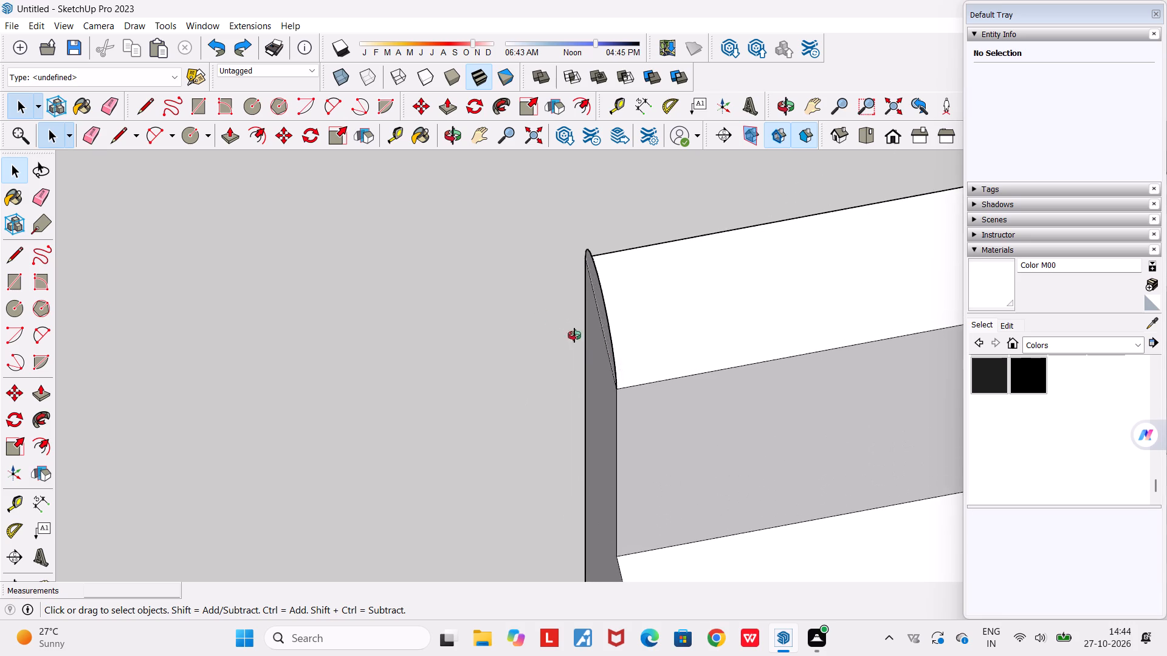
# Extrude the first arm's semicircular profile with Follow Me along the arm's top, stopping at the sofa back.
pyautogui.moveTo(574, 335); pyautogui.dragTo(460, 281, button='middle')
pyautogui.click(199, 128)
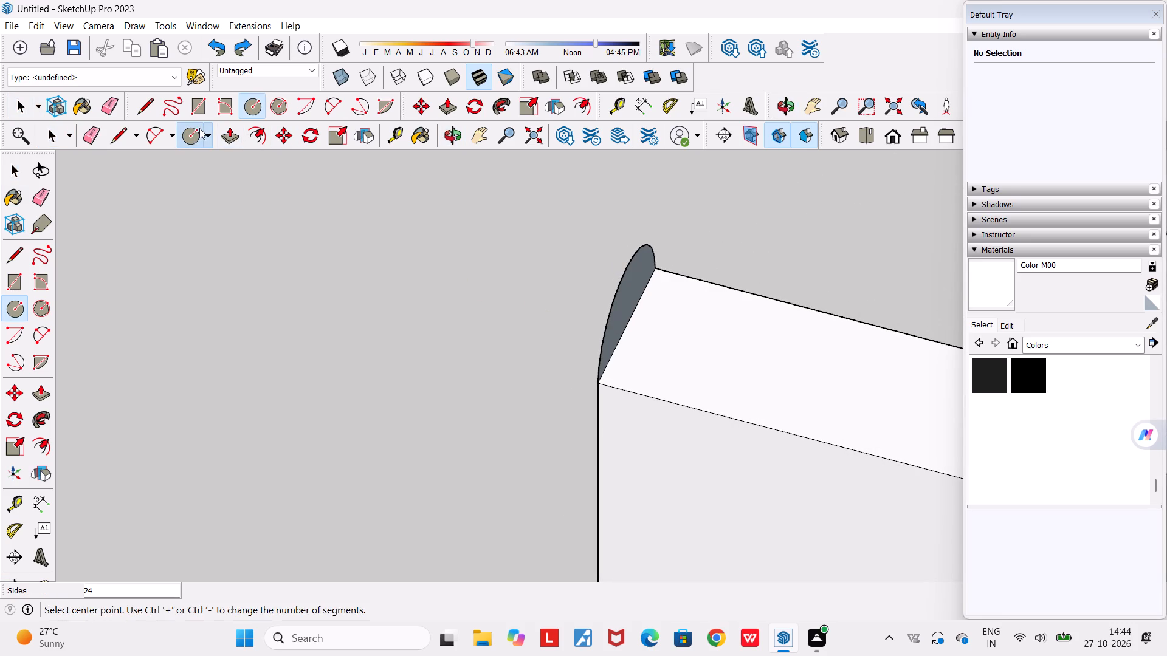
pyautogui.click(502, 110)
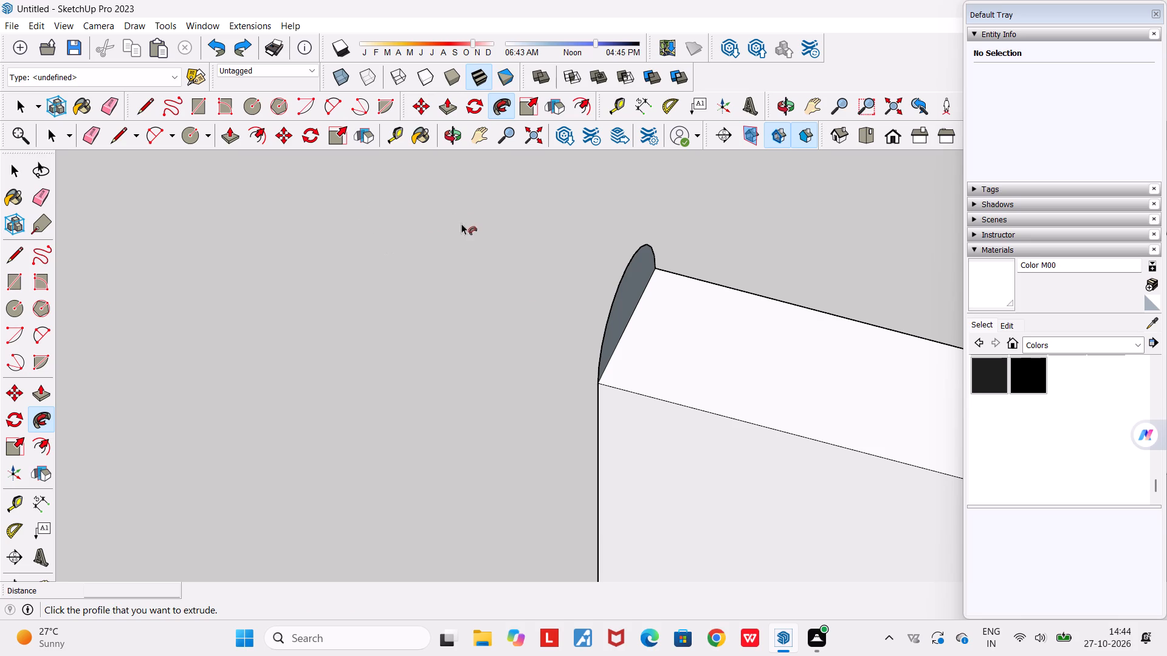
pyautogui.click(638, 278)
pyautogui.scroll(-12, 639, 279)
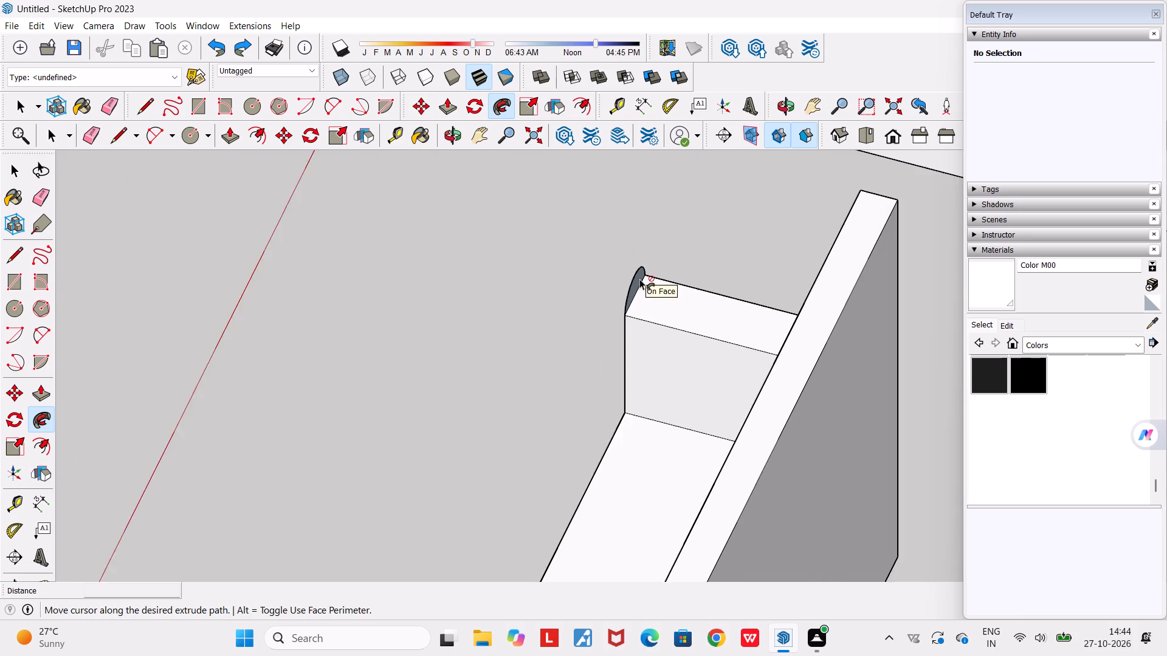
pyautogui.moveTo(763, 323); pyautogui.dragTo(984, 318, button='middle')
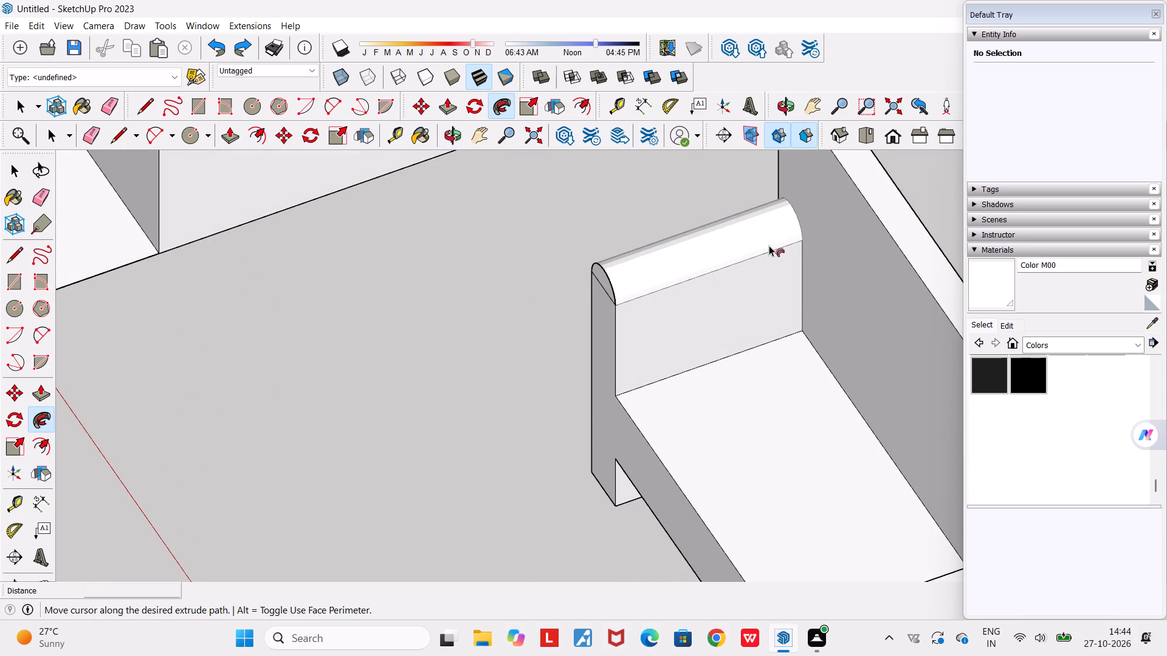
pyautogui.click(783, 230)
pyautogui.scroll(-11, 781, 230)
pyautogui.scroll(6, 833, 390)
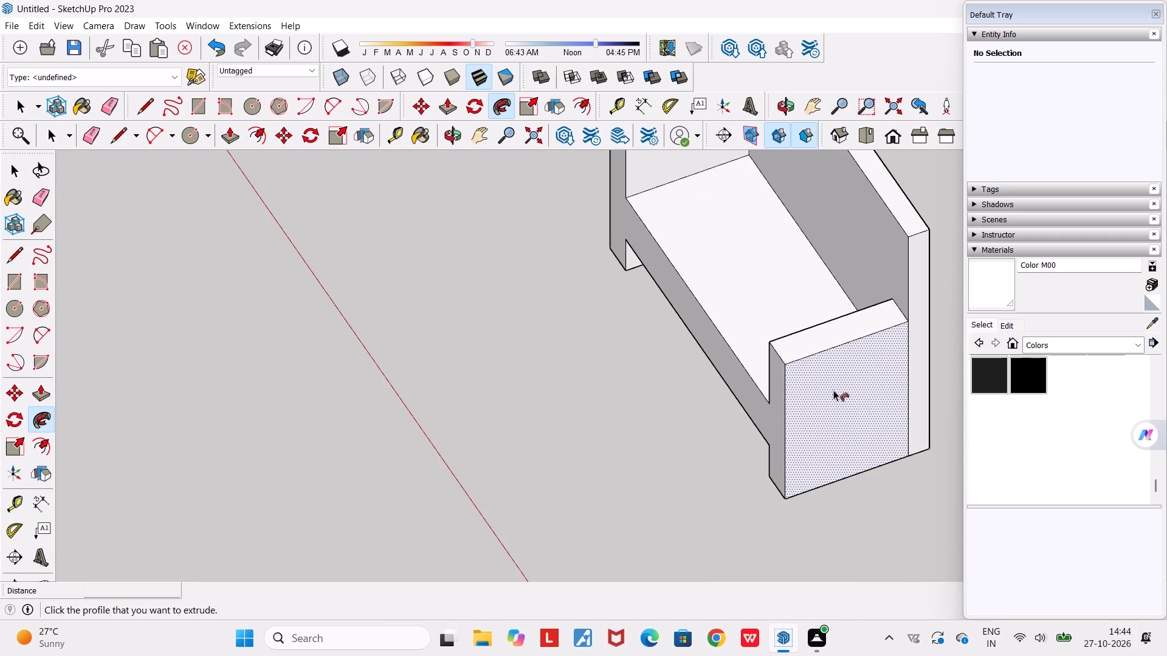
pyautogui.press('space')
# Erase the straight line between the semicircle and the rest of the first arm's front face.
pyautogui.moveTo(782, 429); pyautogui.dragTo(974, 425, button='middle')
pyautogui.scroll(-8, 974, 425)
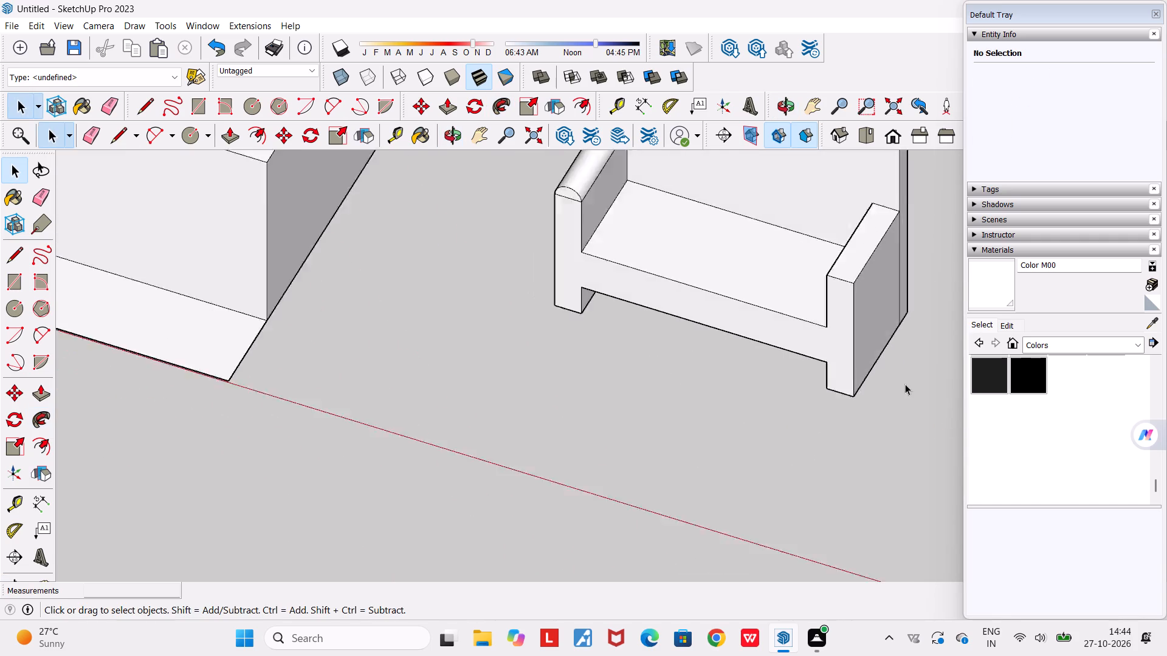
pyautogui.scroll(-2, 905, 384)
pyautogui.moveTo(853, 346); pyautogui.dragTo(957, 337, button='middle')
pyautogui.scroll(5, 839, 183)
pyautogui.scroll(6, 542, 326)
pyautogui.moveTo(545, 302); pyautogui.dragTo(664, 301, button='middle')
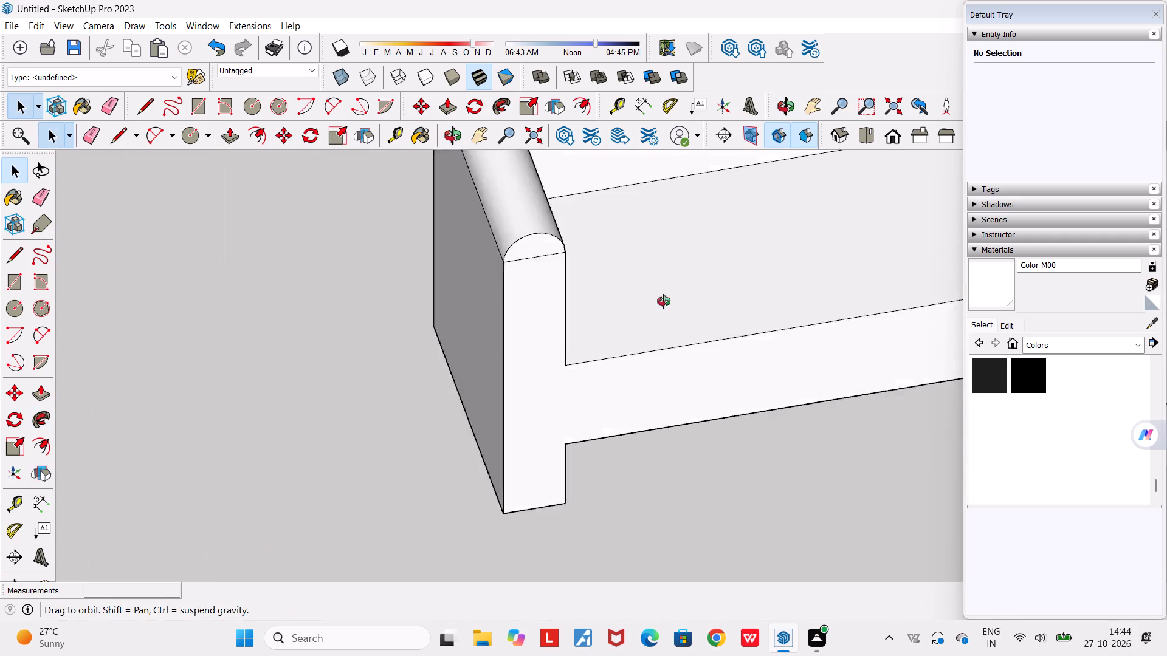
pyautogui.moveTo(664, 301); pyautogui.dragTo(678, 300, button='middle')
pyautogui.scroll(4, 529, 227)
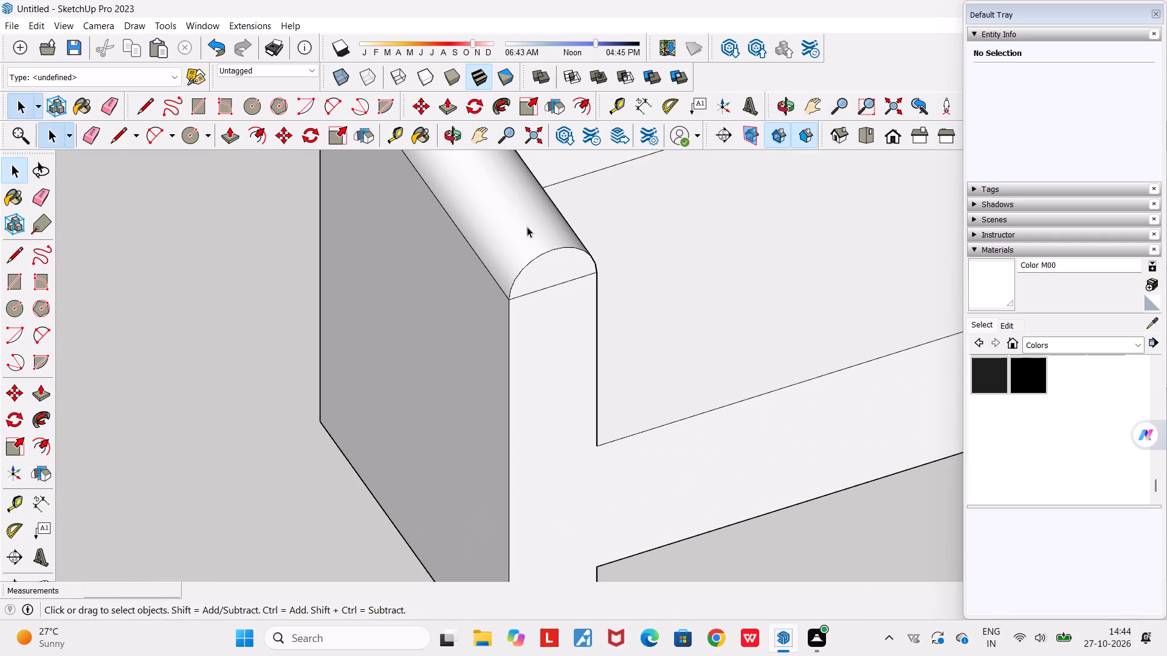
pyautogui.press('e')
pyautogui.press('Return')
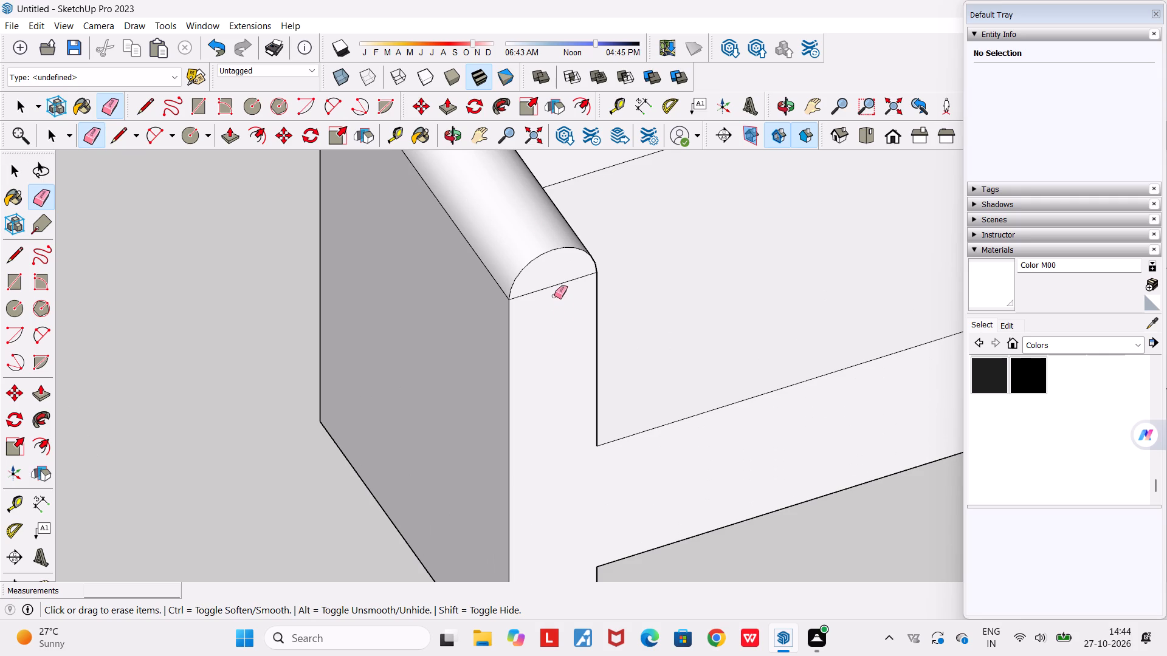
pyautogui.moveTo(553, 284); pyautogui.dragTo(557, 310)
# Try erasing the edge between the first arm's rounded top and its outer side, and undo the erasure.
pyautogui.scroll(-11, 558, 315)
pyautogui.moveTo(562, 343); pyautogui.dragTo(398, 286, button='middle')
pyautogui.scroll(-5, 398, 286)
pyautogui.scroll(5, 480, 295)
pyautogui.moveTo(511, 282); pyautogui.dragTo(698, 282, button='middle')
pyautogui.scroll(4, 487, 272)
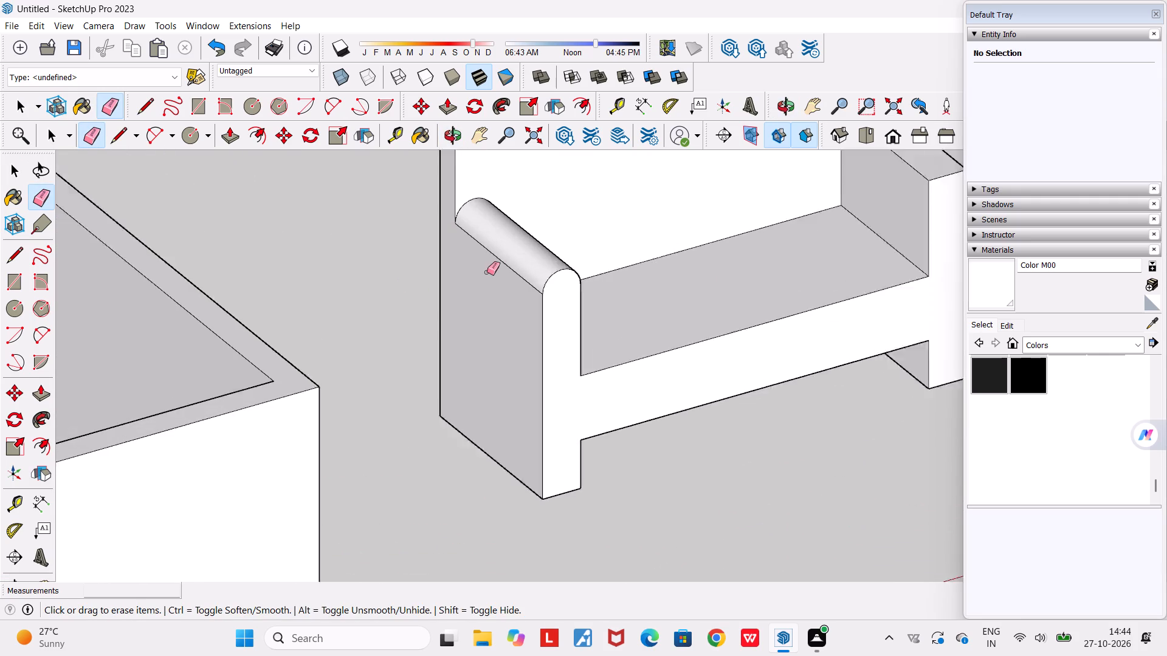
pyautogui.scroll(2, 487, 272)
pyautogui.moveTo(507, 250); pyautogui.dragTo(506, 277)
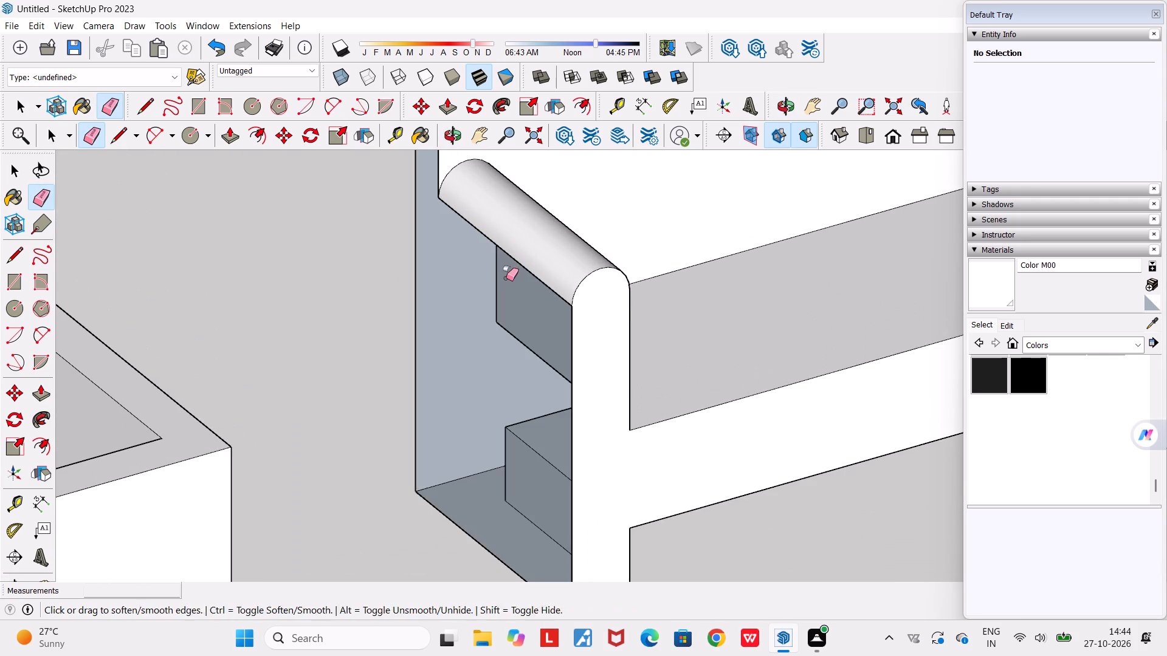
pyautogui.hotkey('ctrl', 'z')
# Draw a 500 mm vertical line up from the midpoint of the second arm's front top edge.
pyautogui.scroll(-11, 506, 277)
pyautogui.moveTo(556, 369); pyautogui.dragTo(375, 349, button='middle')
pyautogui.scroll(-3, 375, 349)
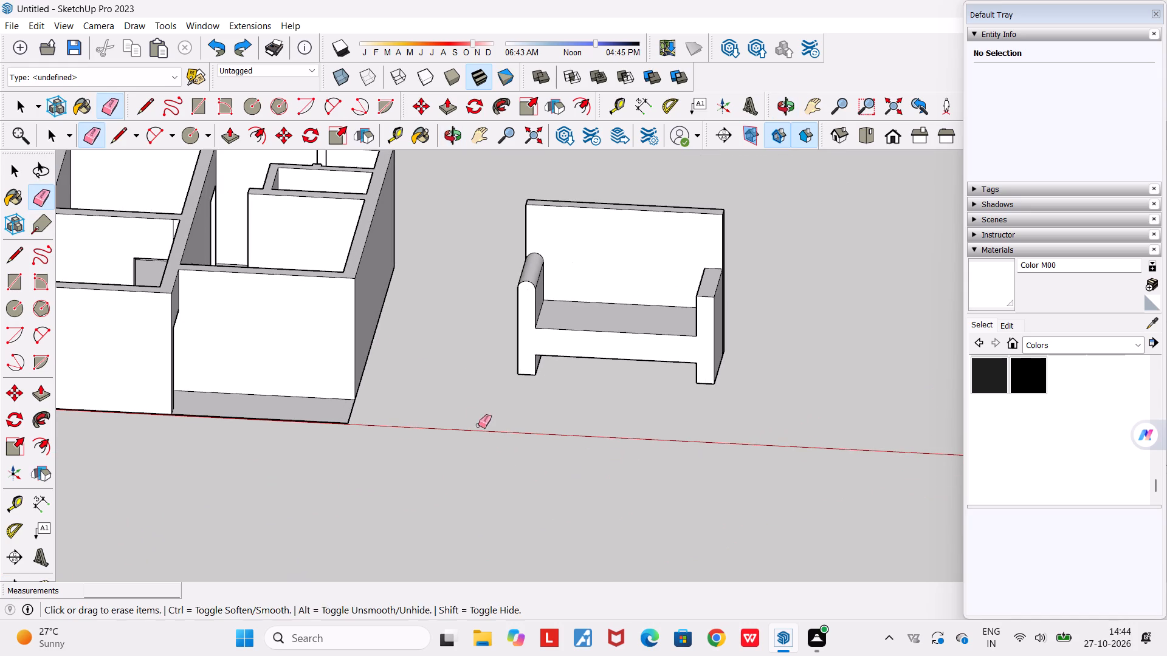
pyautogui.press('space')
pyautogui.scroll(5, 733, 255)
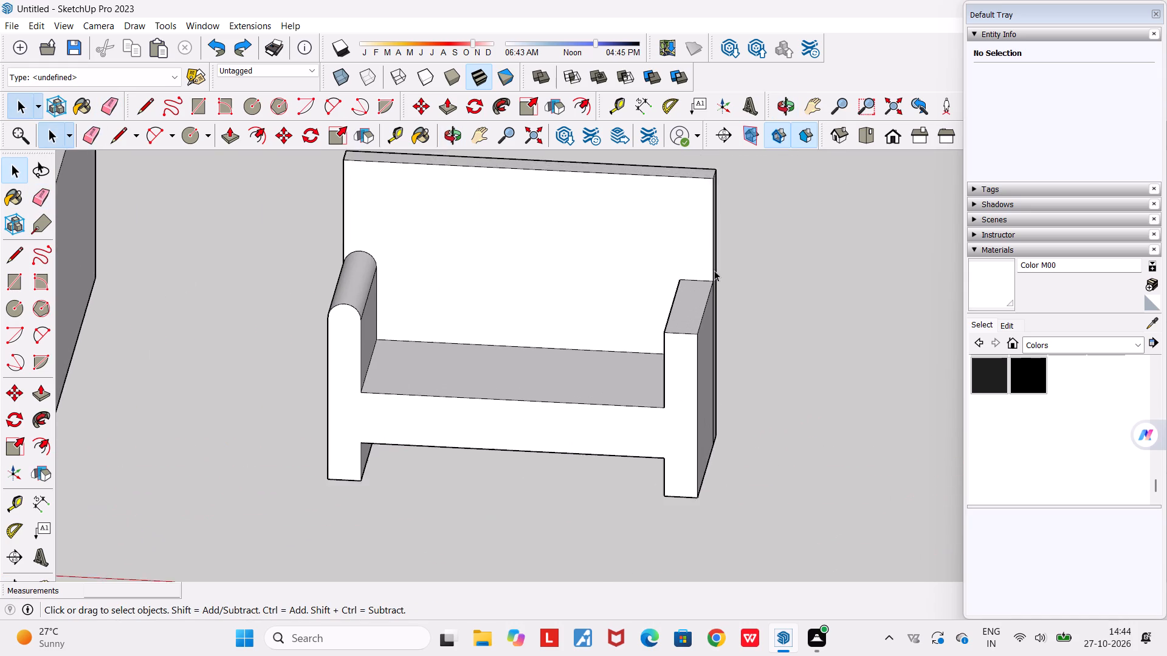
pyautogui.scroll(3, 714, 270)
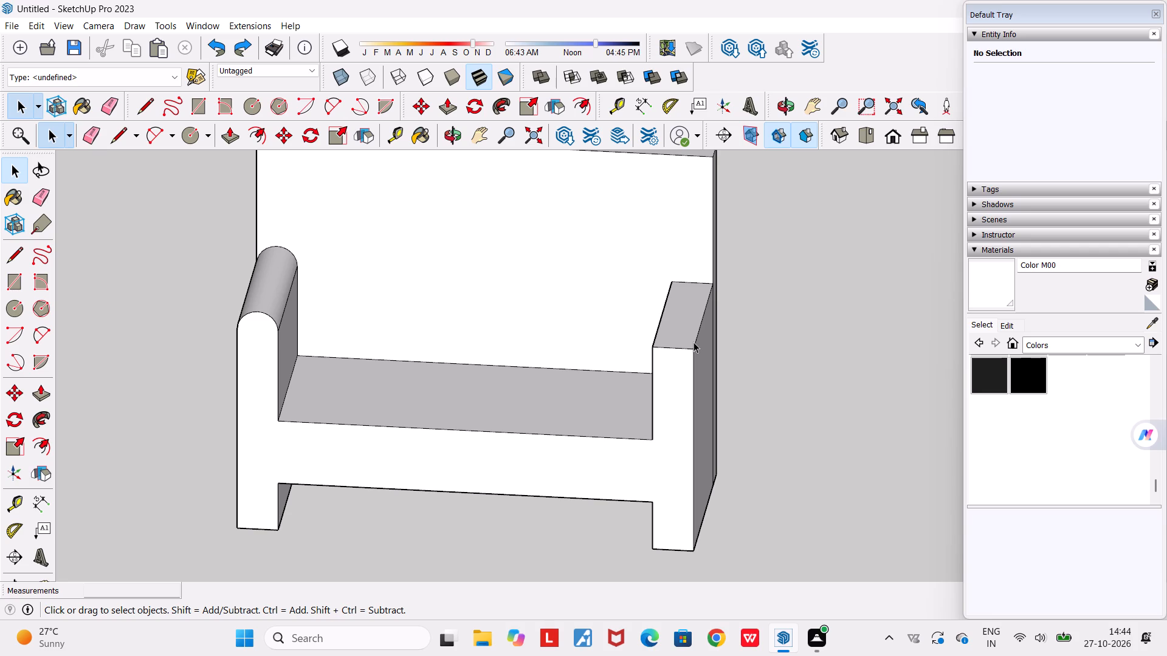
pyautogui.press('l')
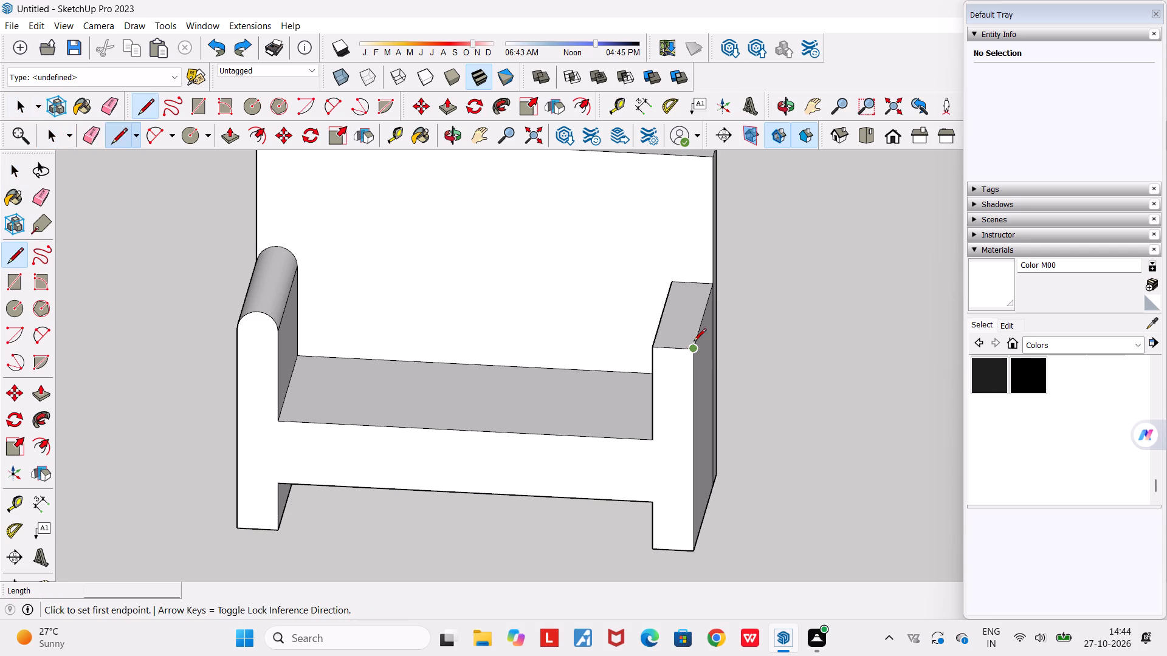
pyautogui.click(676, 352)
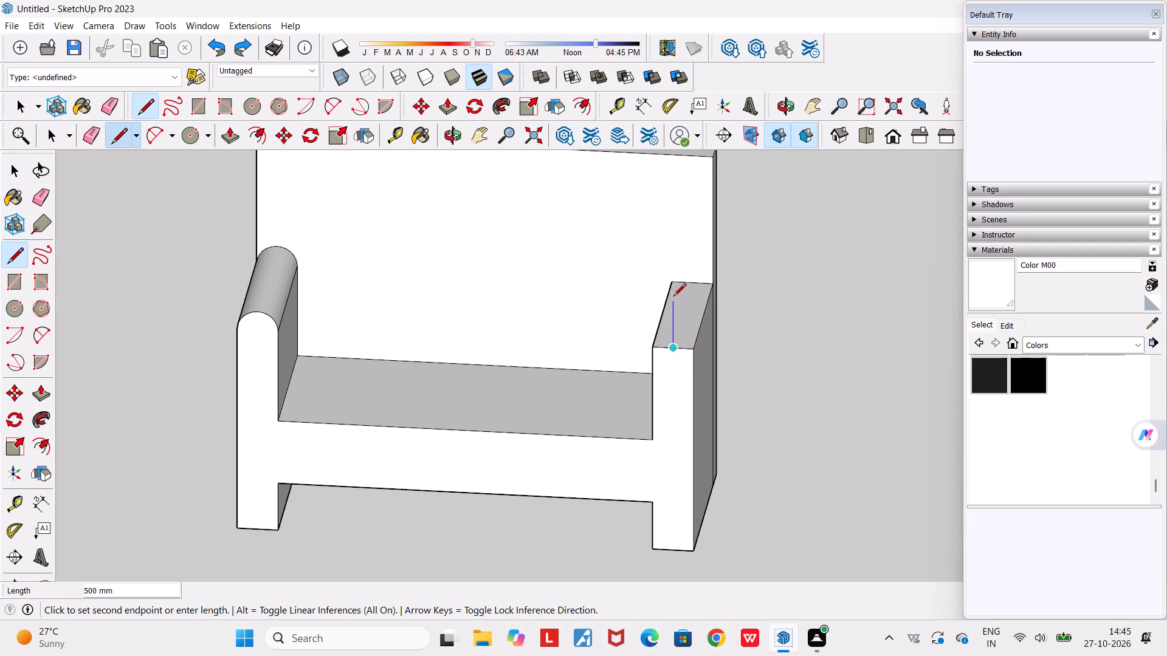
pyautogui.write('500')
pyautogui.press('Return')
pyautogui.press('space')
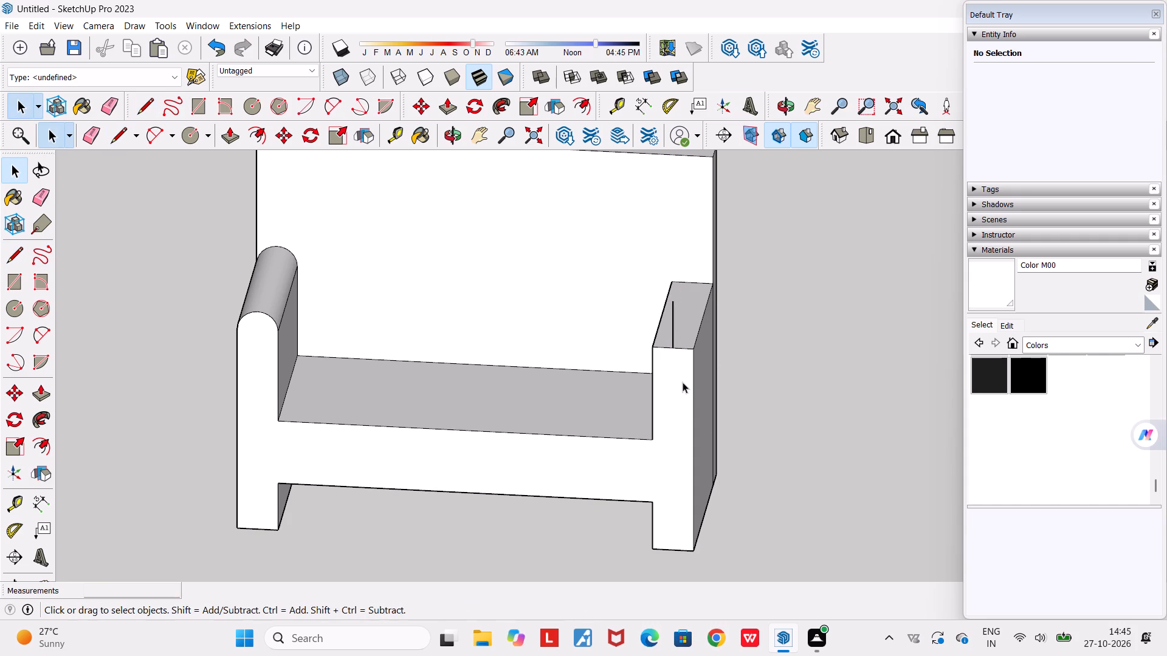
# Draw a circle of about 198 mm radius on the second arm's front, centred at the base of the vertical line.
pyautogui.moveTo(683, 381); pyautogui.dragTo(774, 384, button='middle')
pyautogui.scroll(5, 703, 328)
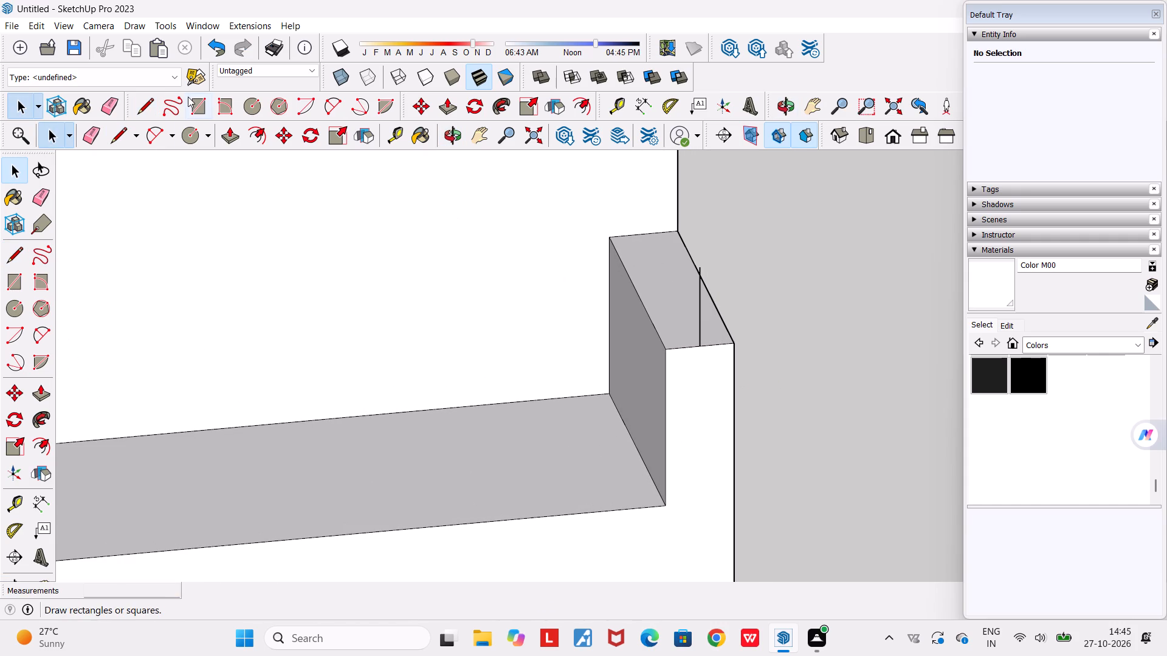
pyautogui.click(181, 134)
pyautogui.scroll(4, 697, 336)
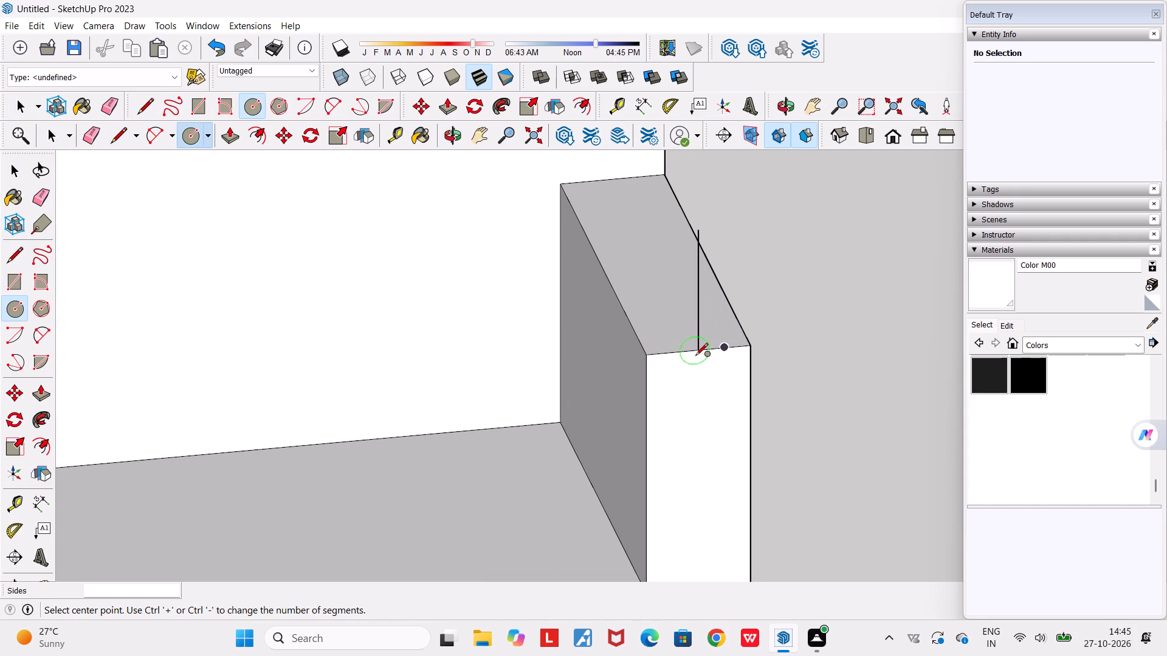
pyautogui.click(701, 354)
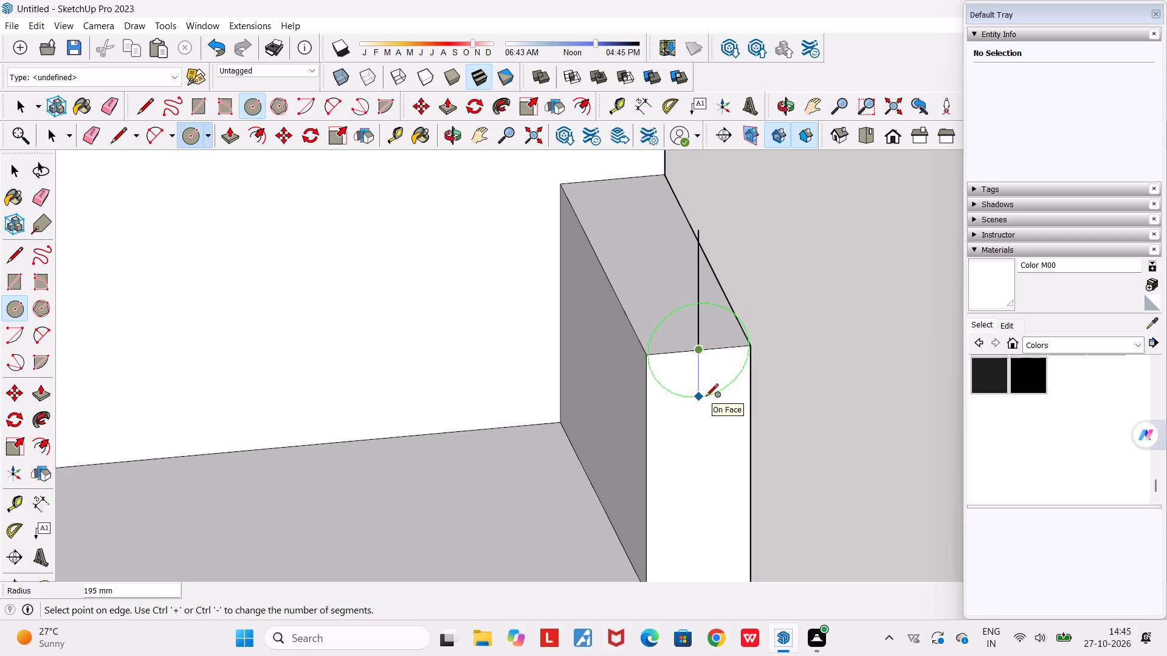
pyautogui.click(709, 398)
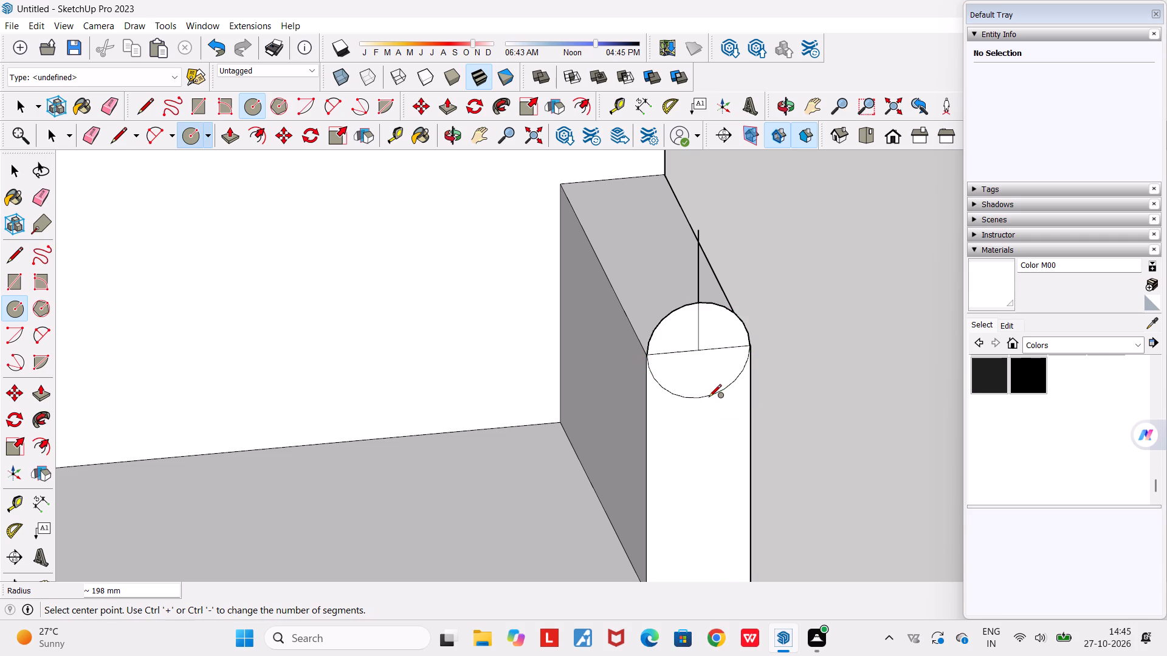
# Draw a slightly larger concentric circle of about 201 mm radius, reaching the side edges of the second arm's front.
pyautogui.scroll(4, 729, 360)
pyautogui.moveTo(715, 358); pyautogui.dragTo(544, 319, button='middle')
pyautogui.scroll(7, 724, 363)
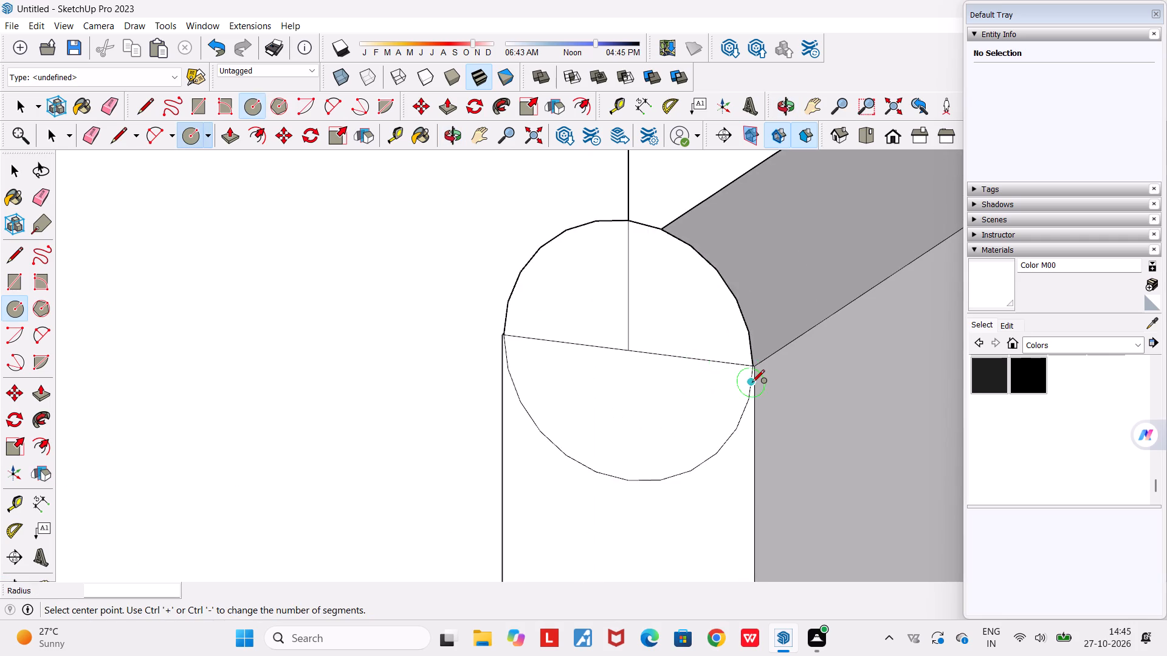
pyautogui.scroll(6, 752, 383)
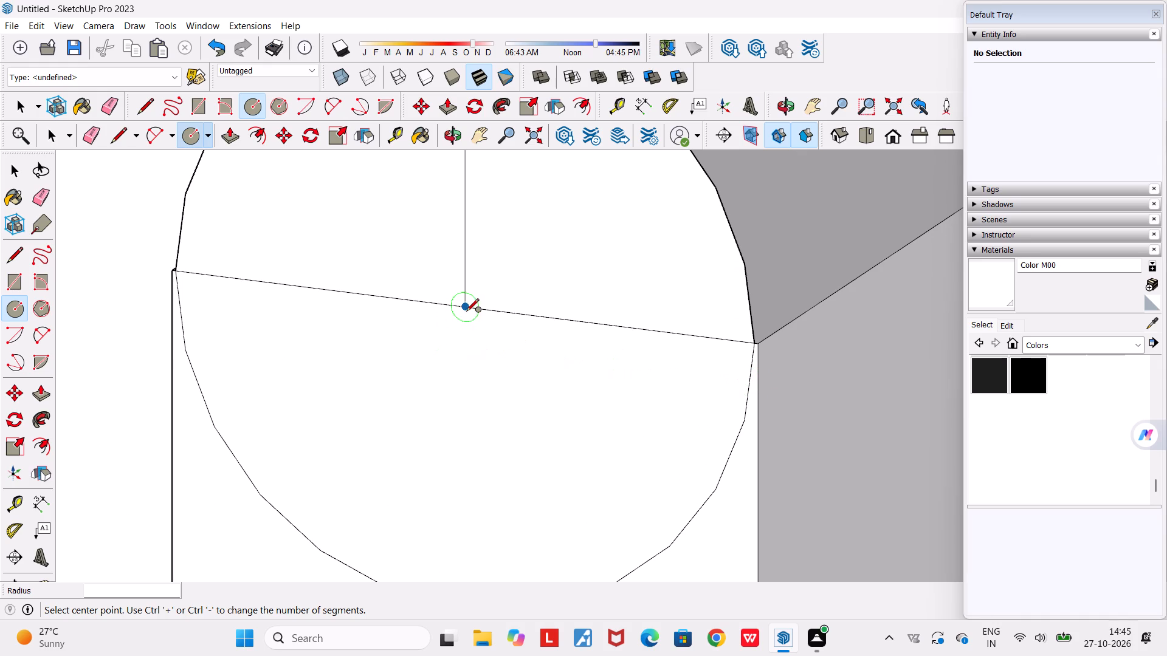
pyautogui.click(468, 309)
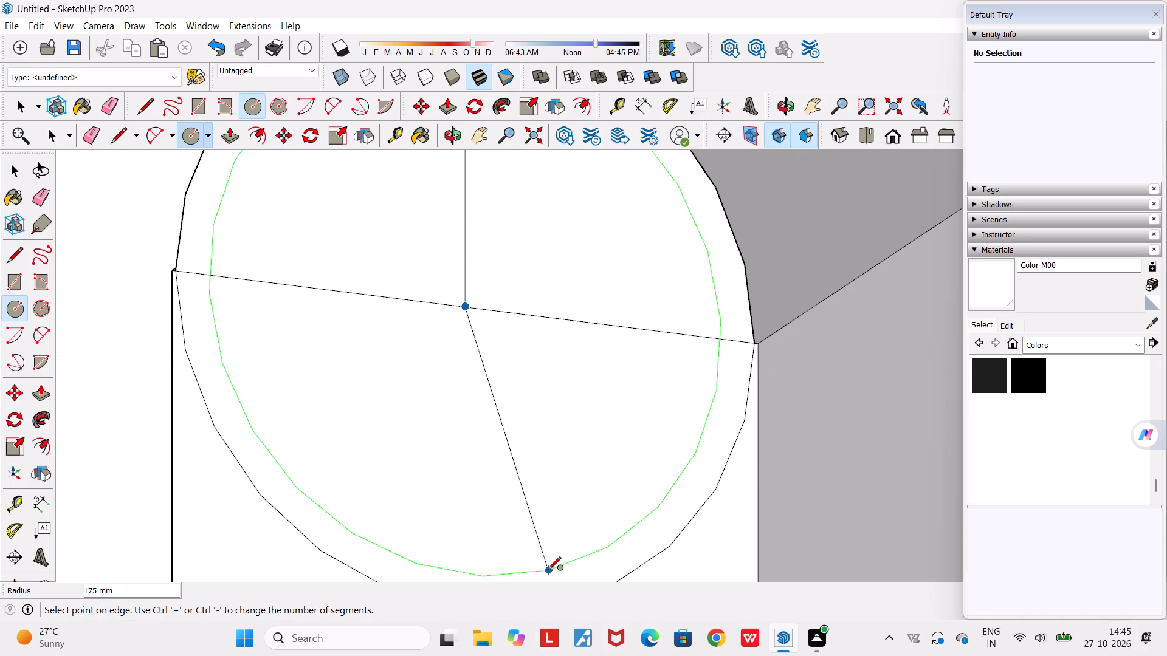
pyautogui.moveTo(544, 562); pyautogui.dragTo(590, 561, button='middle')
pyautogui.scroll(-5, 590, 561)
pyautogui.moveTo(584, 539); pyautogui.dragTo(582, 536, button='middle')
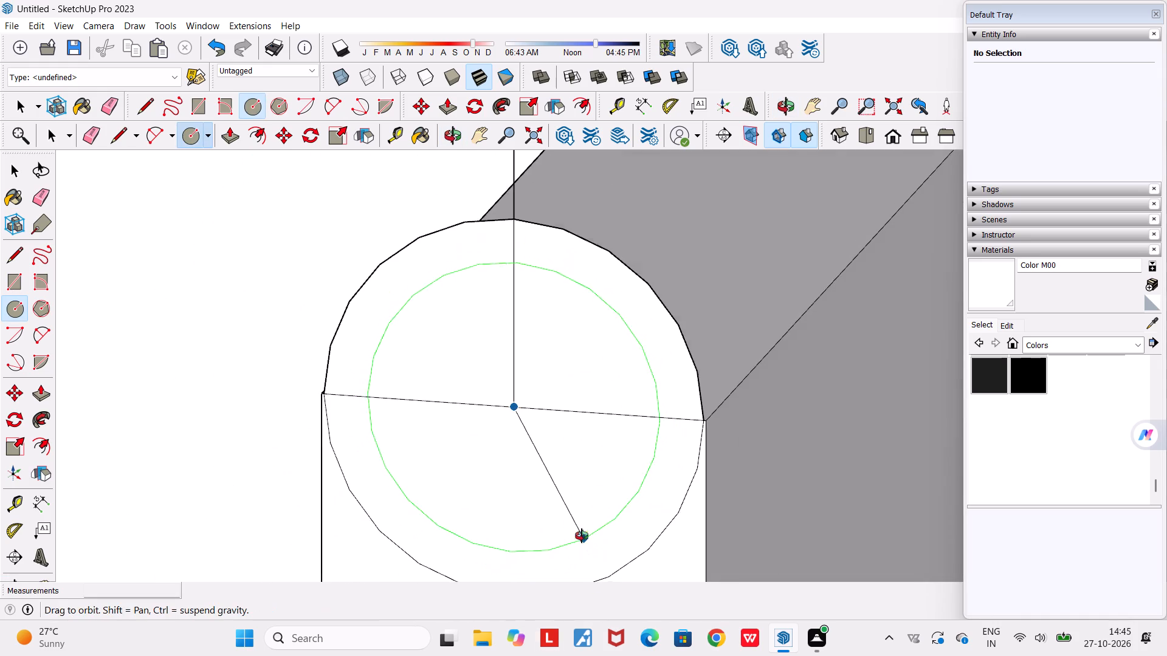
pyautogui.moveTo(582, 536); pyautogui.dragTo(566, 466, button='middle')
pyautogui.scroll(-9, 566, 466)
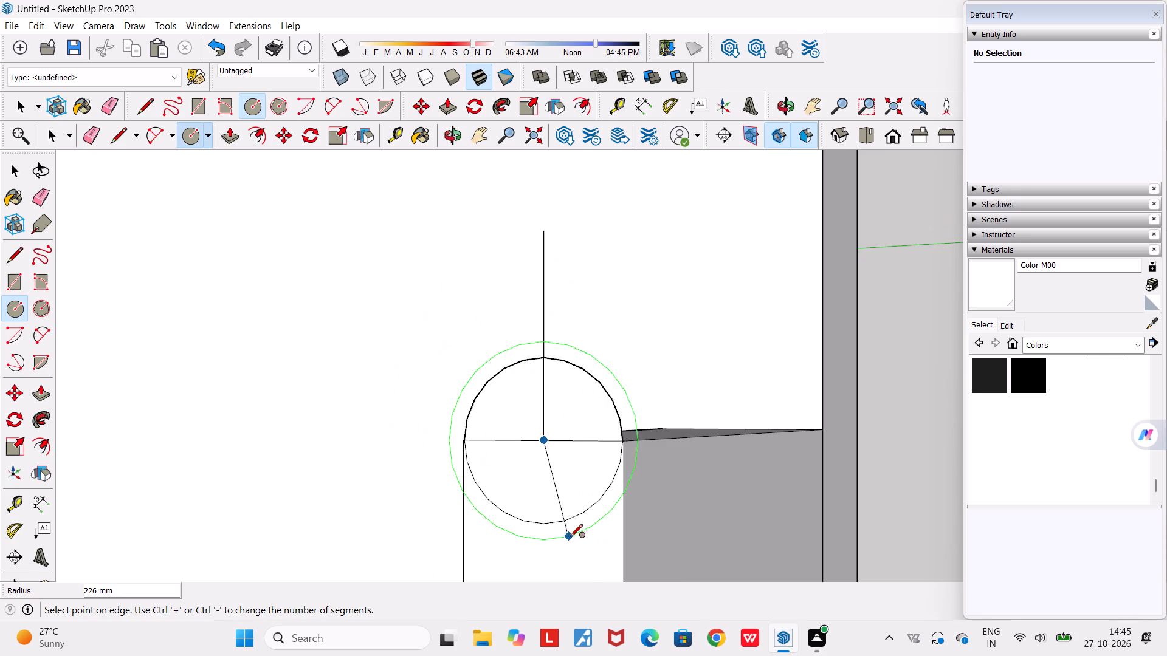
pyautogui.scroll(9, 557, 531)
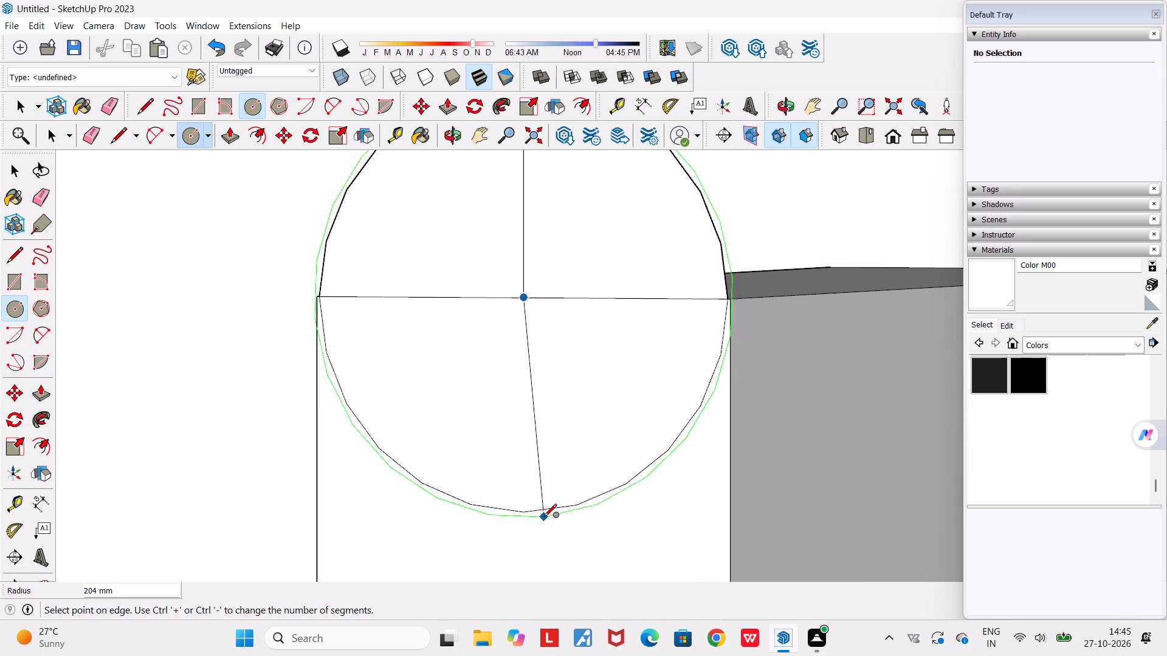
pyautogui.click(542, 515)
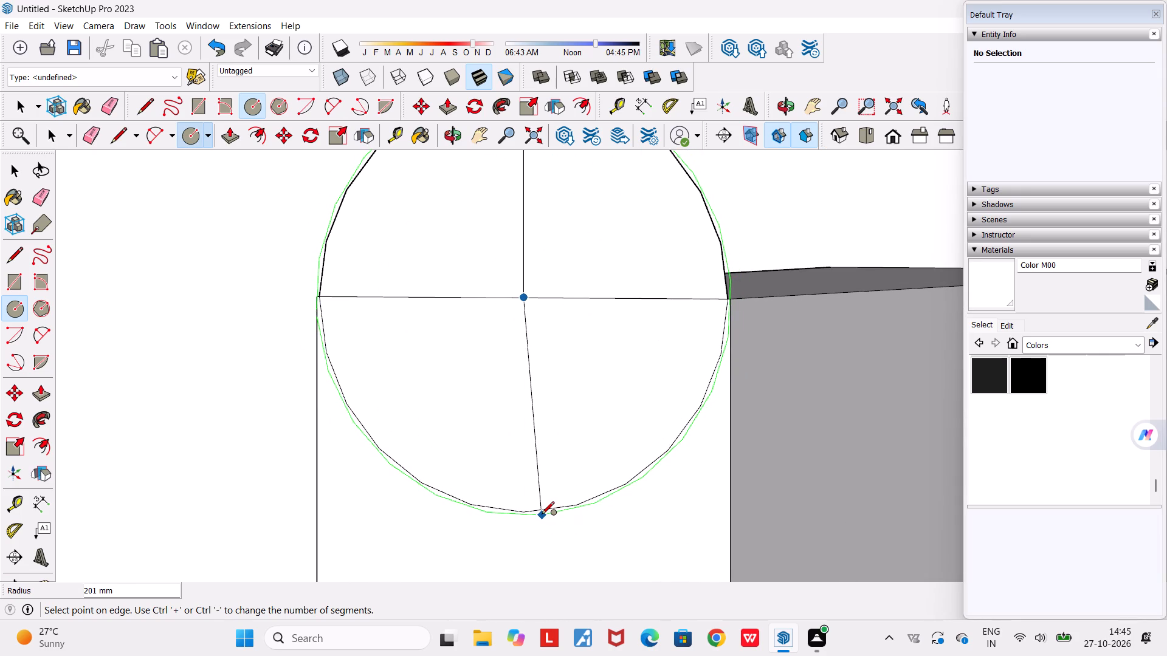
pyautogui.press('space')
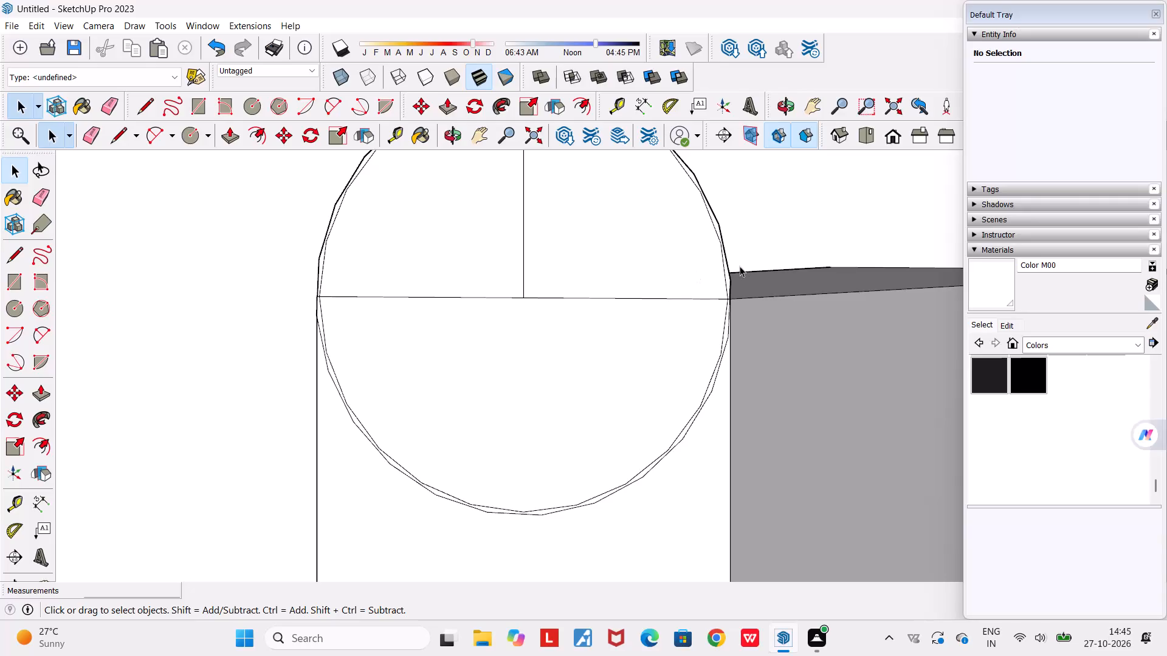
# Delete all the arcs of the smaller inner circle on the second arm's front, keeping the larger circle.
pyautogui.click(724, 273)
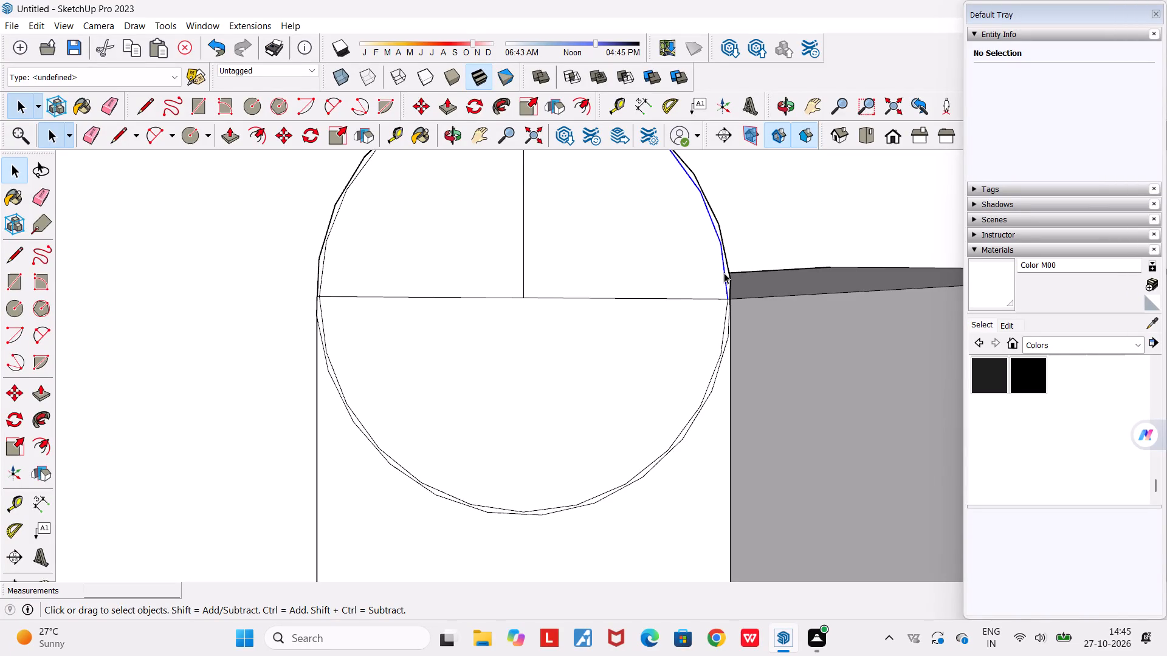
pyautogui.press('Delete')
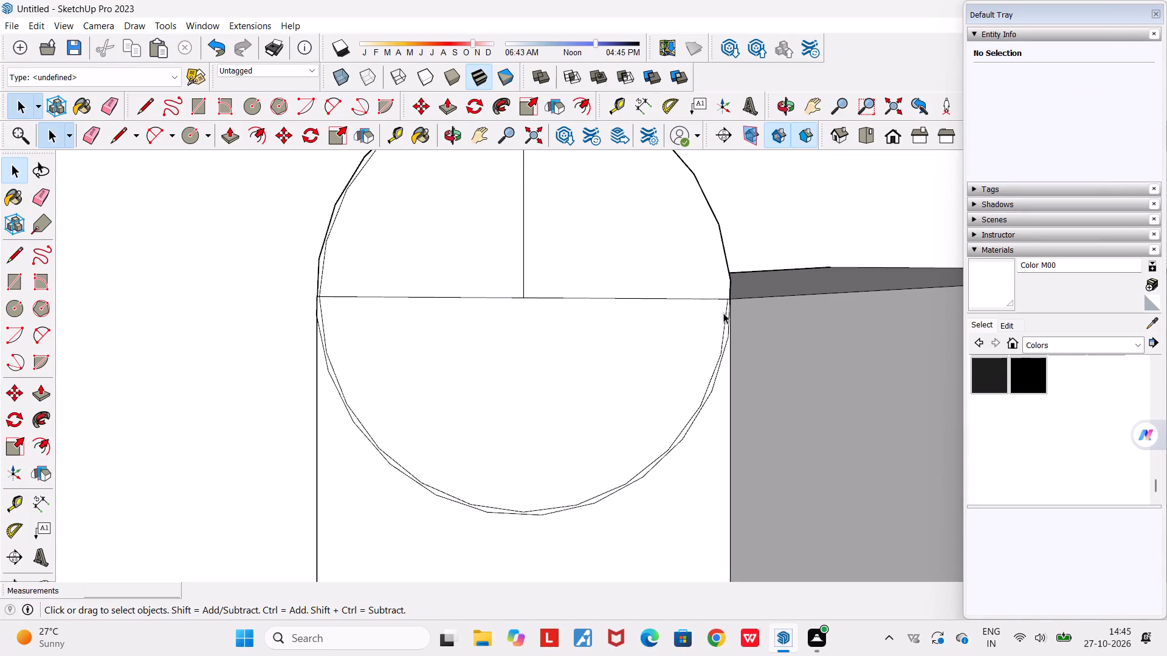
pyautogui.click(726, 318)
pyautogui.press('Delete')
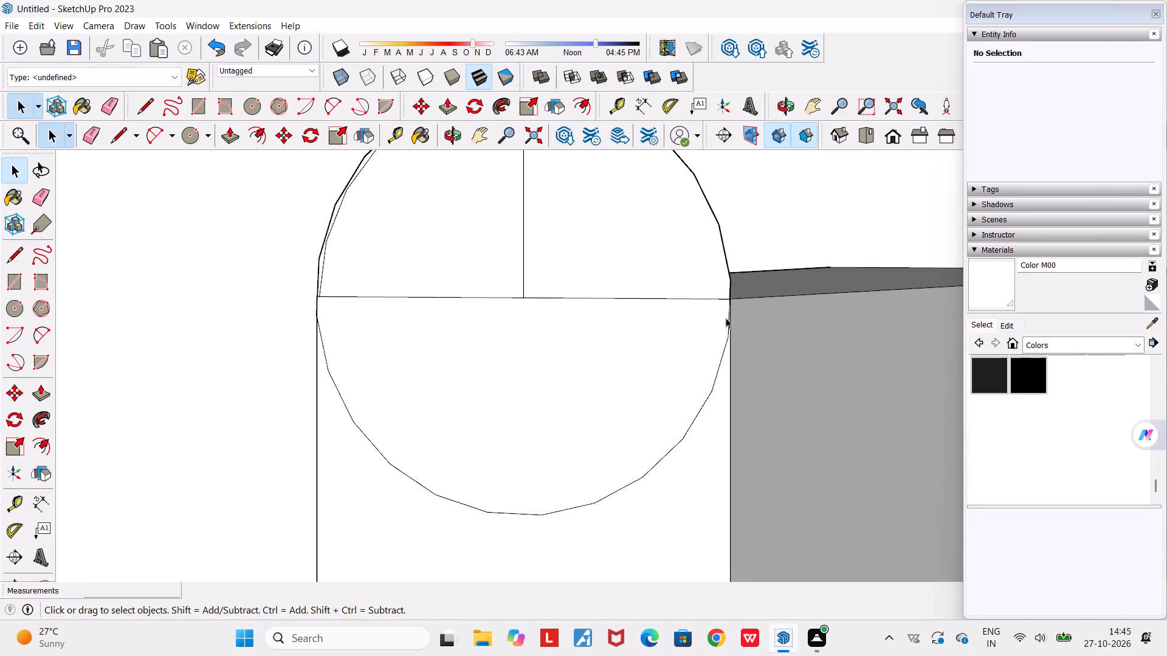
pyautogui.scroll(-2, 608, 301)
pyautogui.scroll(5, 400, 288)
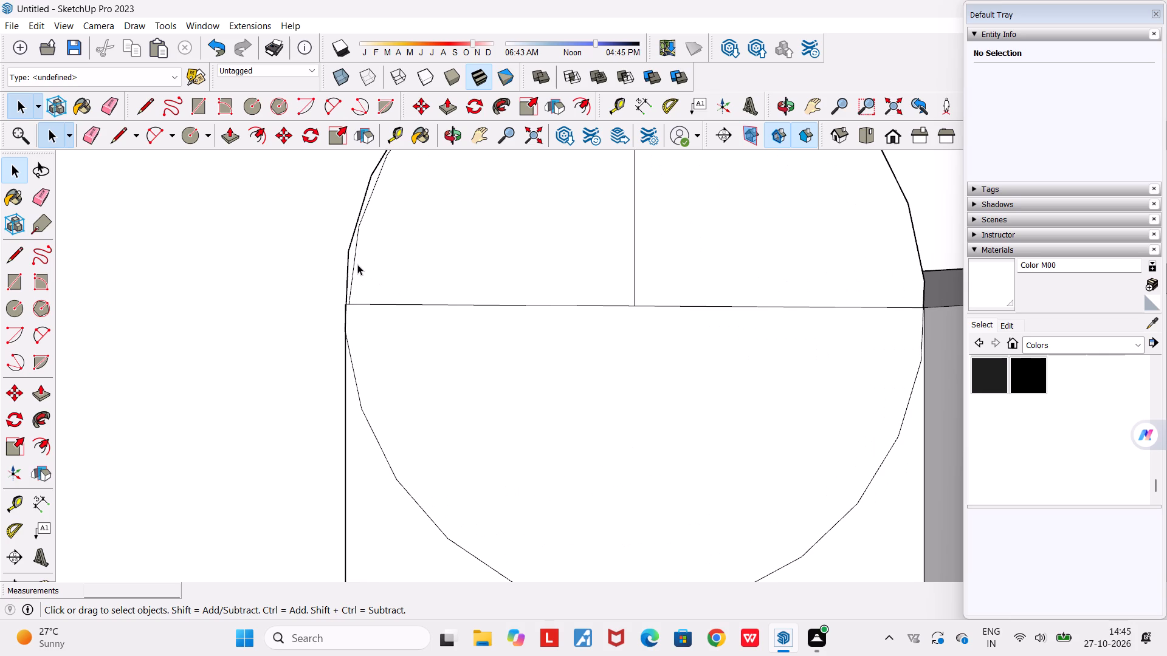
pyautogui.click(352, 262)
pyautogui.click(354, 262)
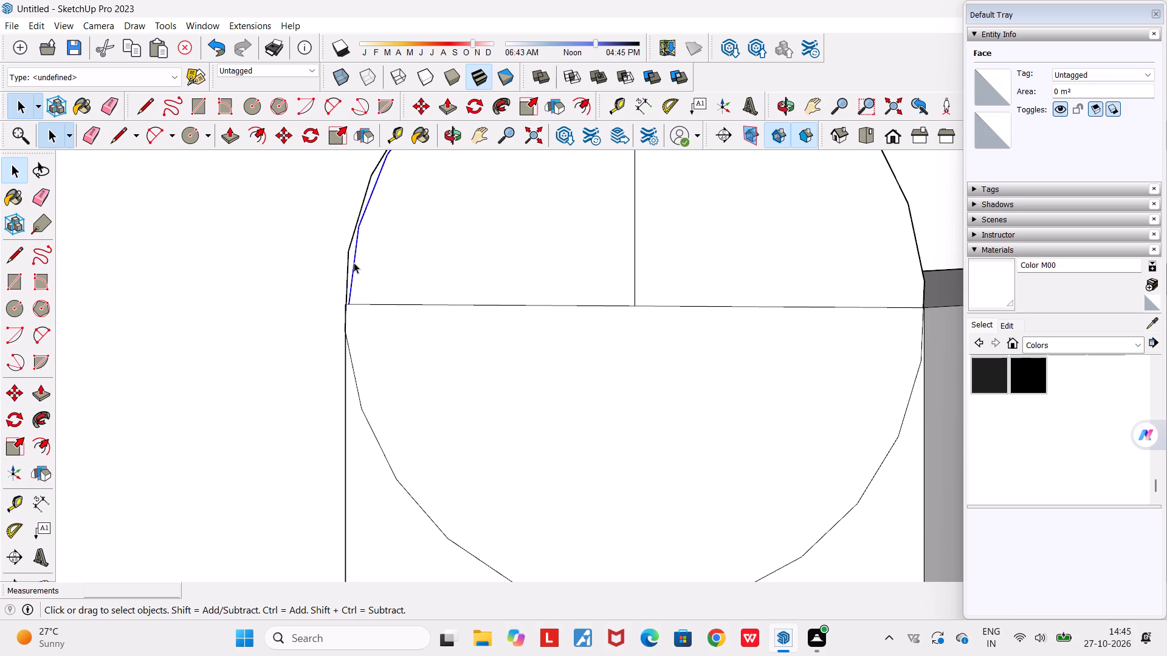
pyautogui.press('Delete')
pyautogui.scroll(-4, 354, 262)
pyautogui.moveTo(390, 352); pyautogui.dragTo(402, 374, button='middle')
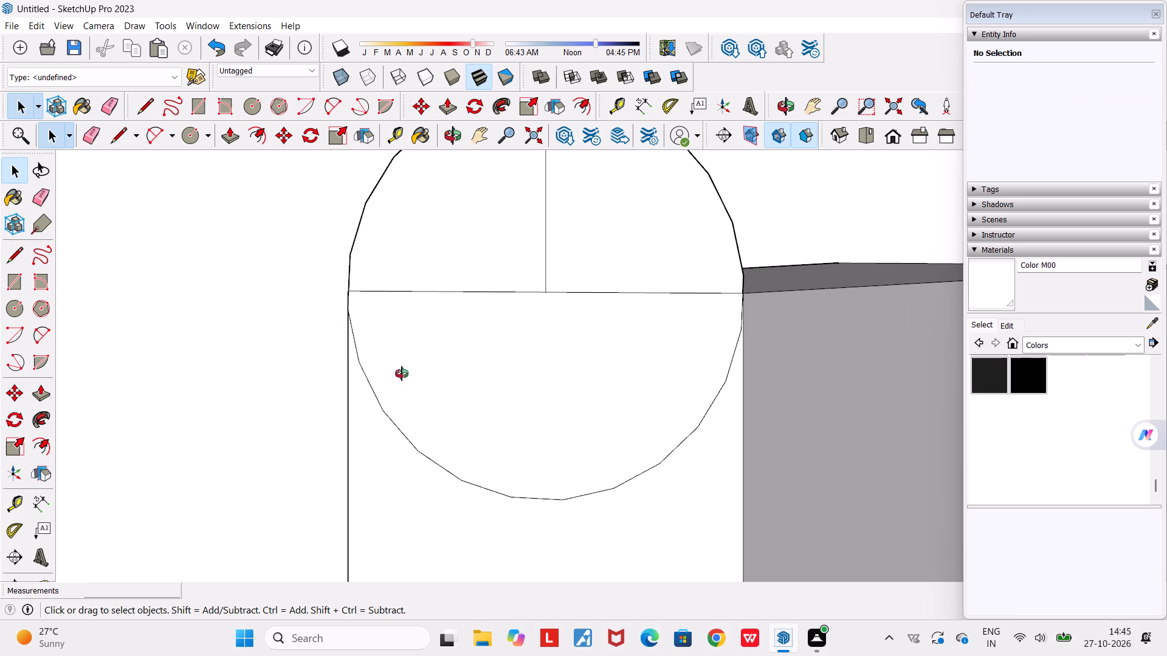
# Erase the vertical line and the lower half of the circle on the second arm's front, keeping the upper half.
pyautogui.moveTo(402, 374); pyautogui.dragTo(439, 399, button='middle')
pyautogui.scroll(-12, 439, 399)
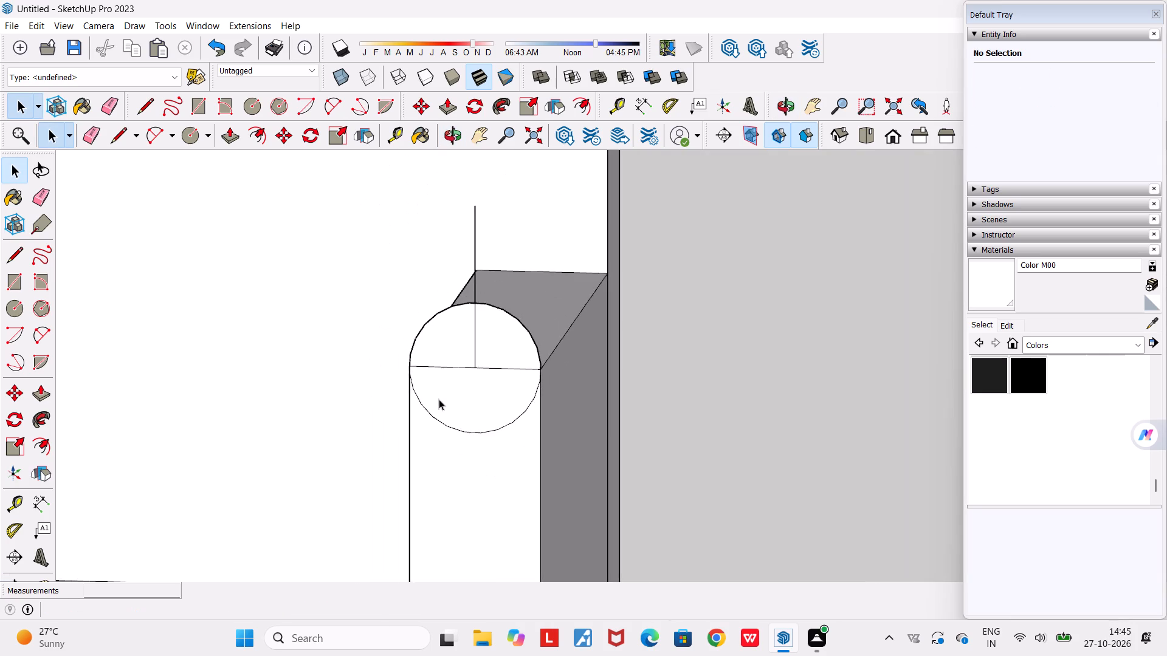
pyautogui.scroll(-3, 439, 399)
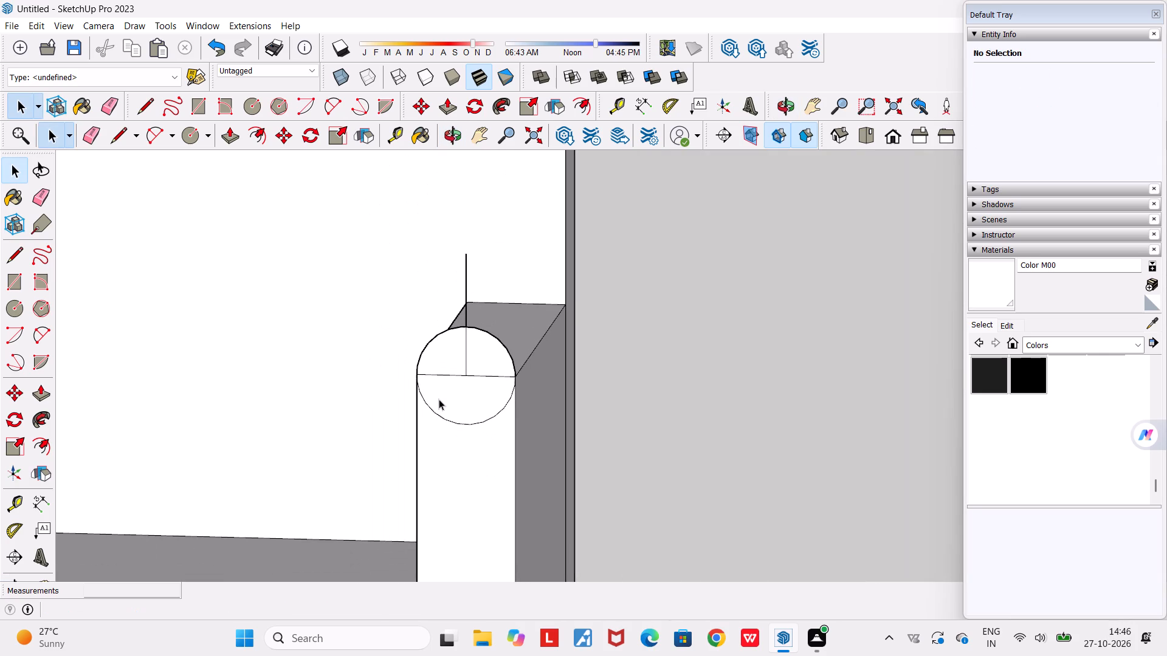
pyautogui.press('e')
pyautogui.moveTo(474, 278); pyautogui.dragTo(435, 278)
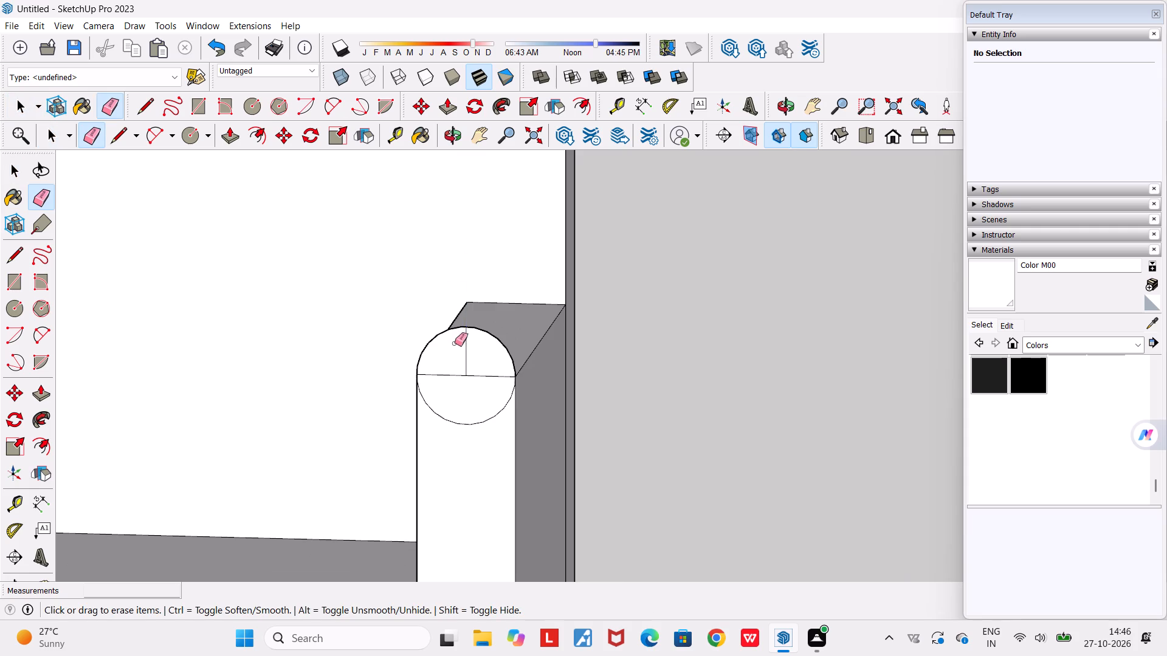
pyautogui.scroll(-6, 455, 344)
pyautogui.scroll(5, 454, 361)
pyautogui.moveTo(473, 338); pyautogui.dragTo(456, 335)
pyautogui.moveTo(460, 388); pyautogui.dragTo(457, 433)
pyautogui.scroll(-2, 455, 429)
pyautogui.press('space')
pyautogui.scroll(-4, 455, 429)
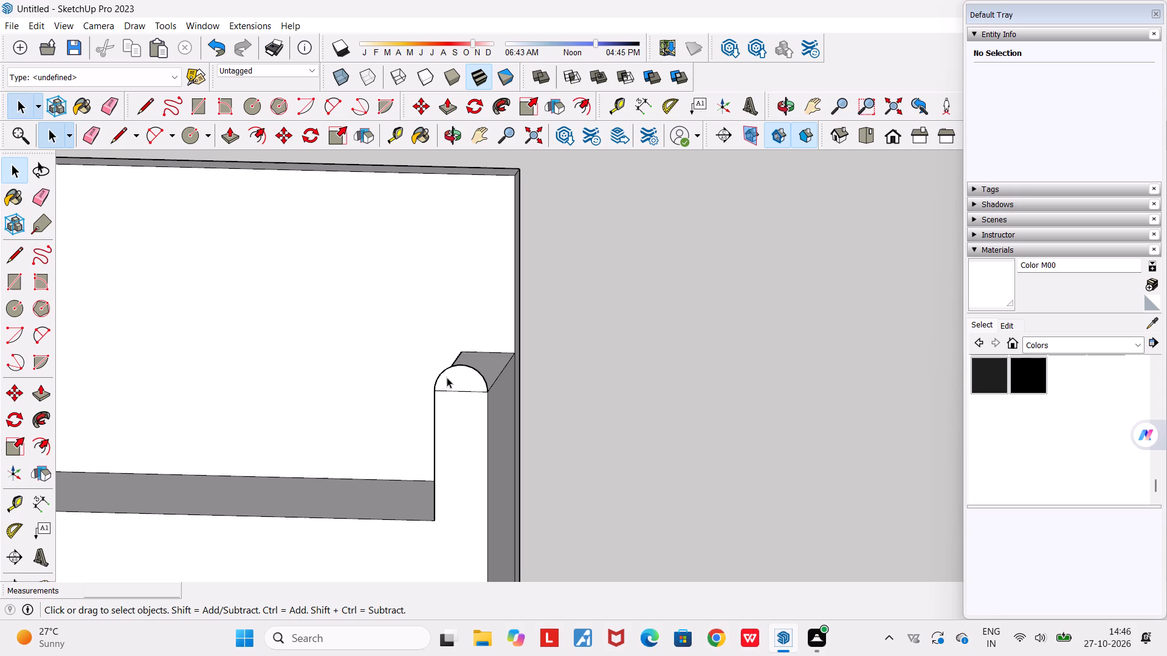
# Sweep the half-circle profile along the full length of the second arm's top face with Follow Me.
pyautogui.moveTo(467, 422); pyautogui.dragTo(433, 543, button='middle')
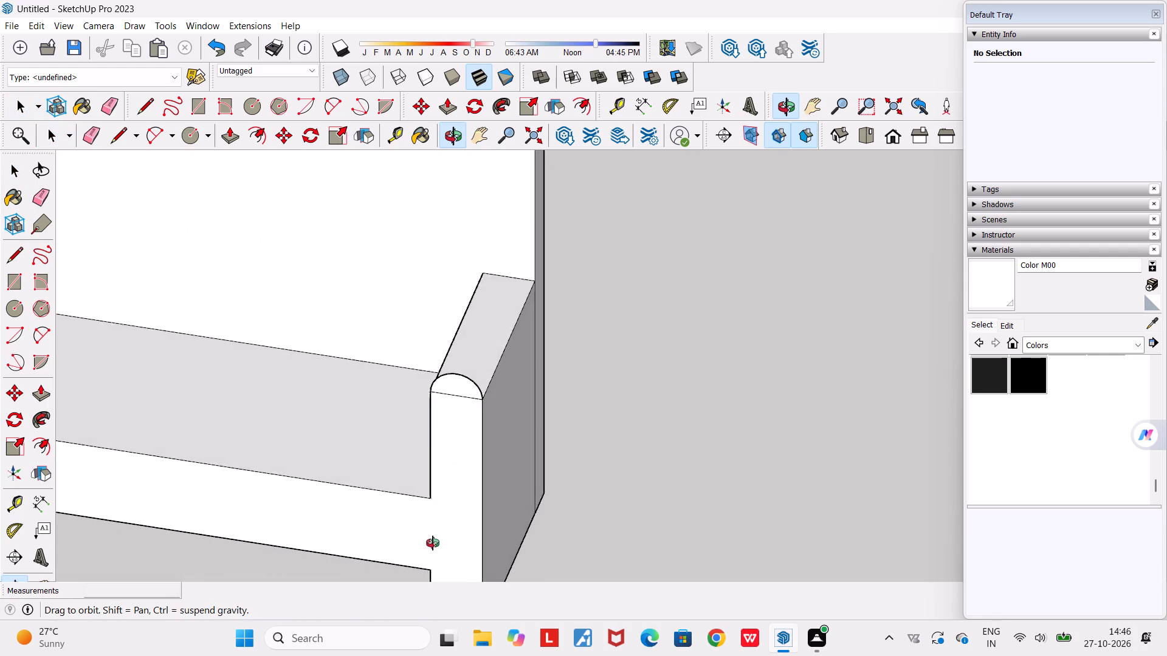
pyautogui.moveTo(433, 543); pyautogui.dragTo(417, 539, button='middle')
pyautogui.scroll(-4, 419, 540)
pyautogui.click(509, 94)
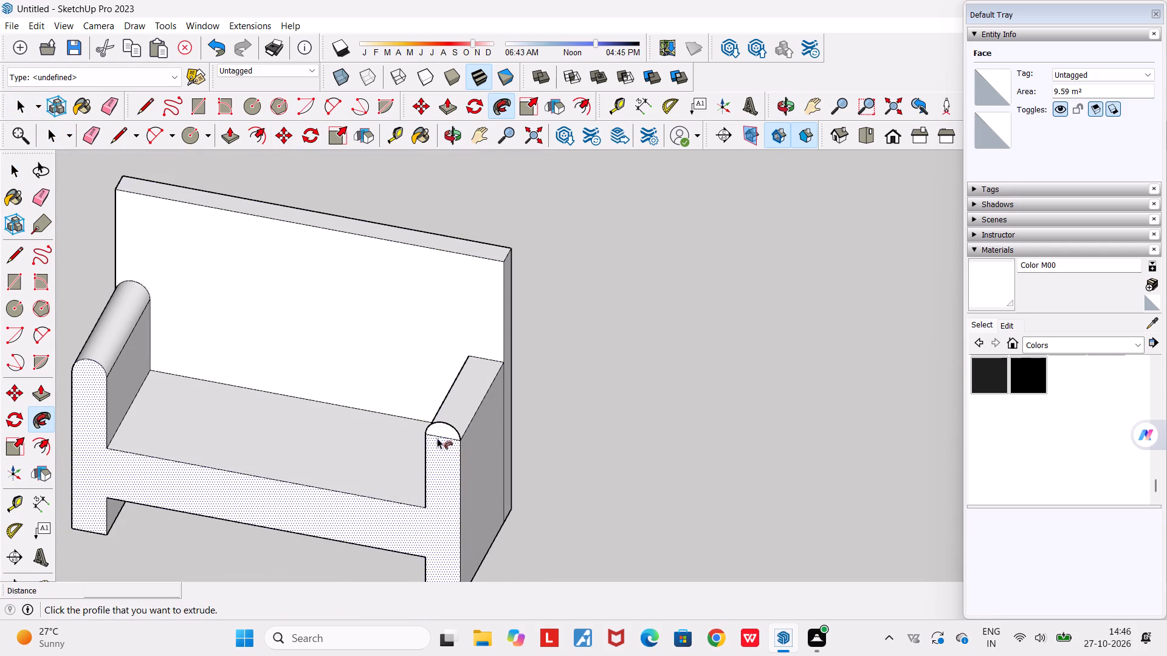
pyautogui.moveTo(435, 439); pyautogui.dragTo(92, 401, button='middle')
pyautogui.scroll(5, 430, 312)
pyautogui.moveTo(430, 313); pyautogui.dragTo(582, 398, button='middle')
pyautogui.scroll(5, 567, 441)
pyautogui.click(571, 401)
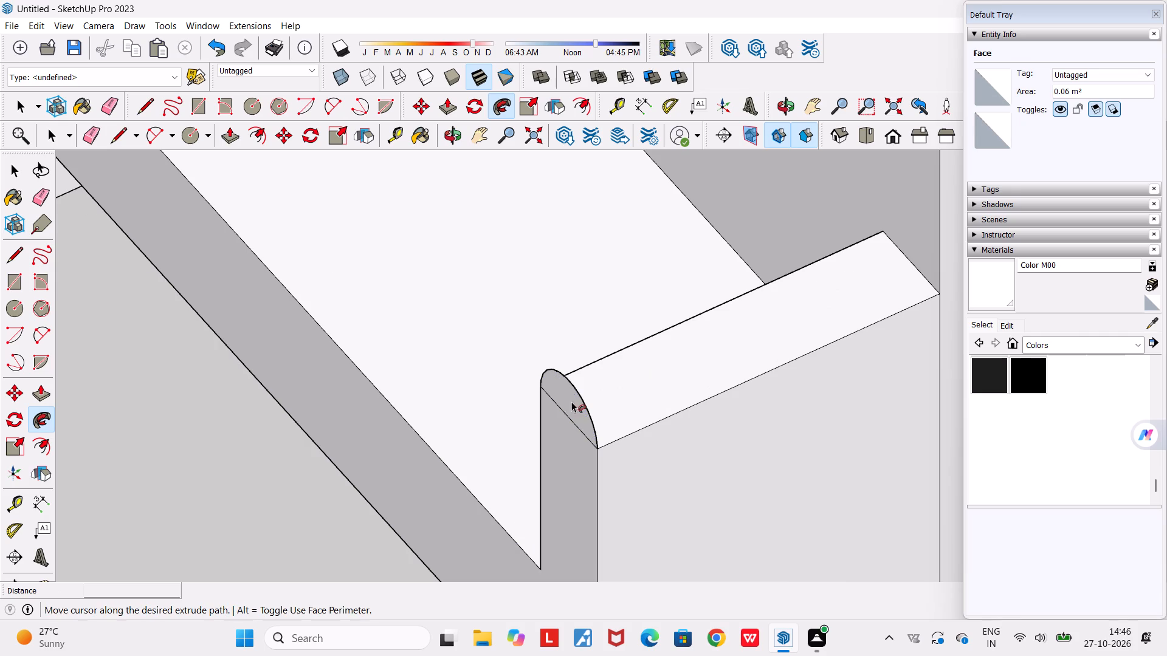
pyautogui.scroll(-5, 760, 319)
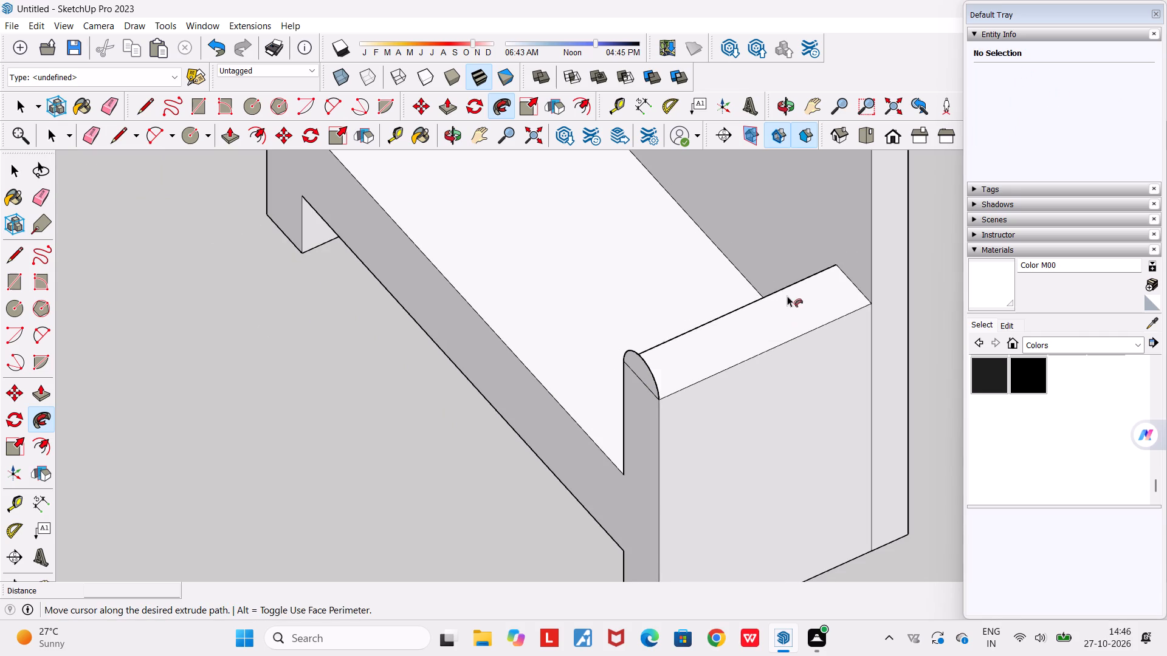
pyautogui.click(844, 267)
pyautogui.scroll(-3, 835, 276)
pyautogui.moveTo(772, 321); pyautogui.dragTo(862, 311, button='middle')
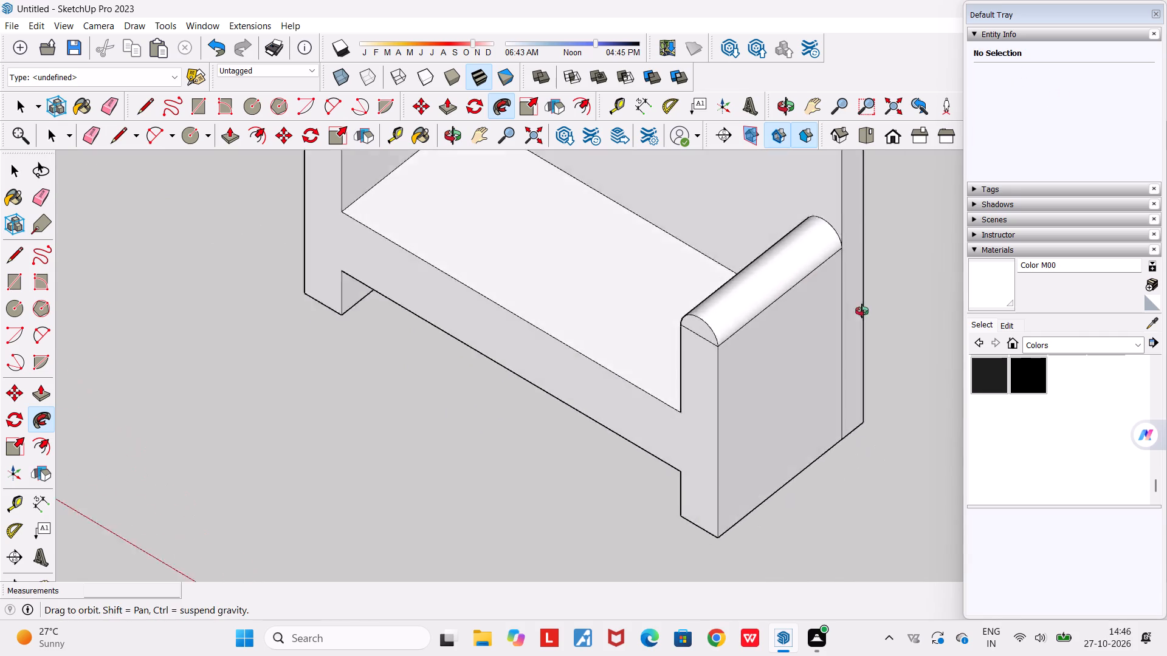
pyautogui.moveTo(862, 311); pyautogui.dragTo(891, 307, button='middle')
pyautogui.press('space')
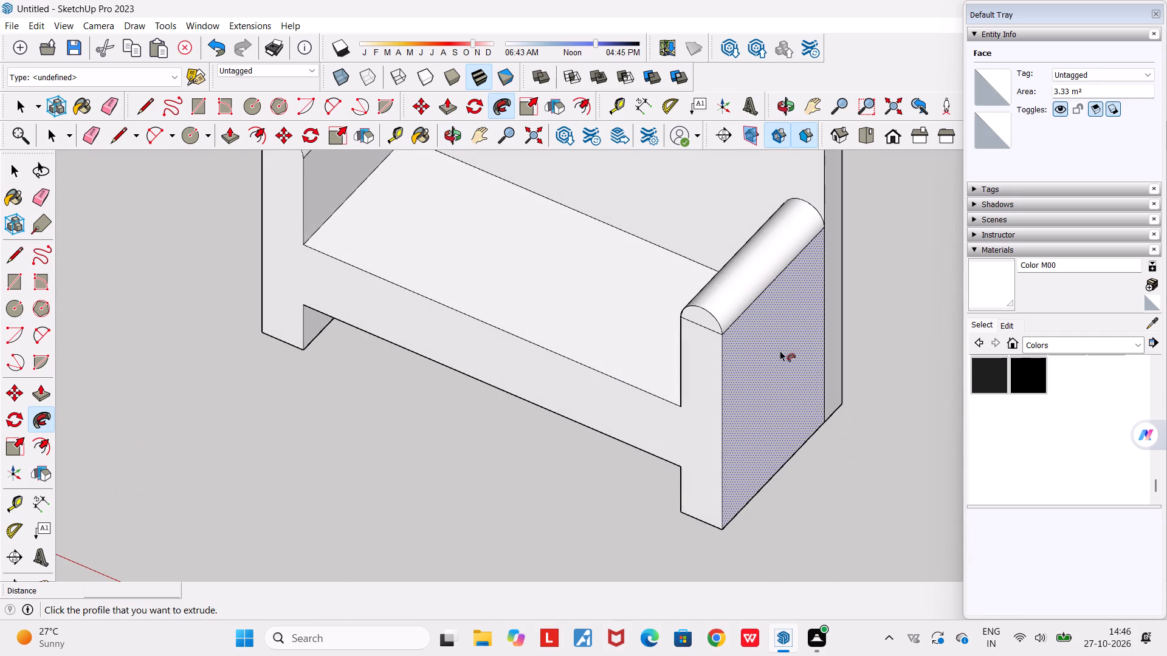
# Erase the straight edge separating the half circle from the rest of the second arm's front.
pyautogui.press('e')
pyautogui.scroll(4, 698, 323)
pyautogui.moveTo(703, 327); pyautogui.dragTo(698, 333)
pyautogui.scroll(-6, 698, 335)
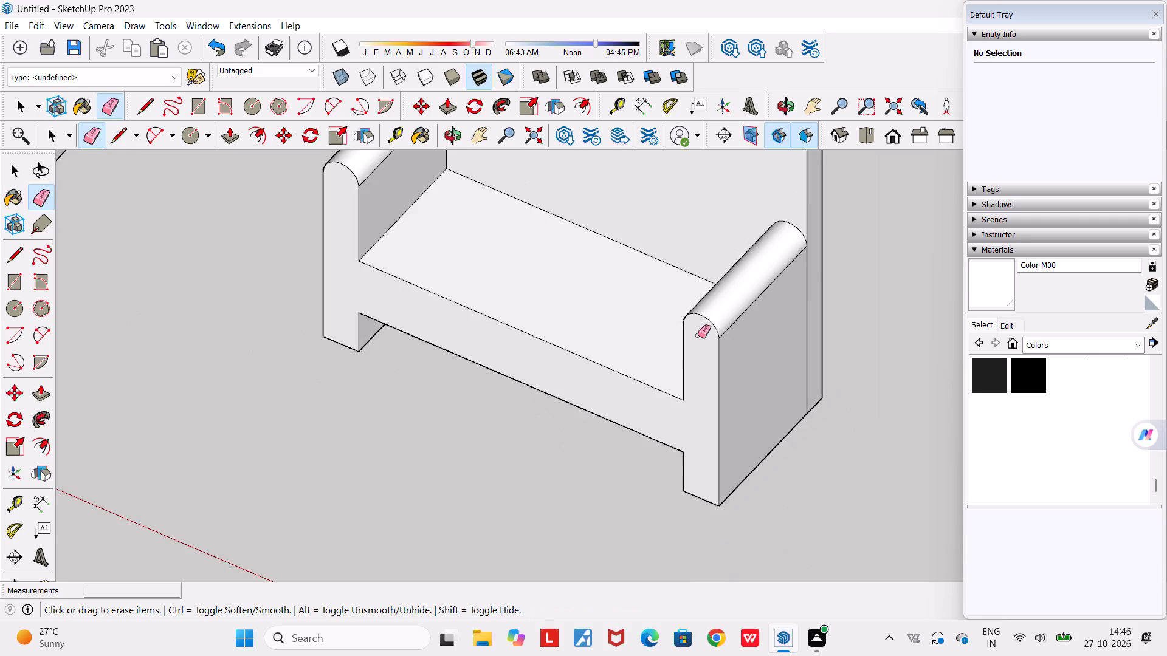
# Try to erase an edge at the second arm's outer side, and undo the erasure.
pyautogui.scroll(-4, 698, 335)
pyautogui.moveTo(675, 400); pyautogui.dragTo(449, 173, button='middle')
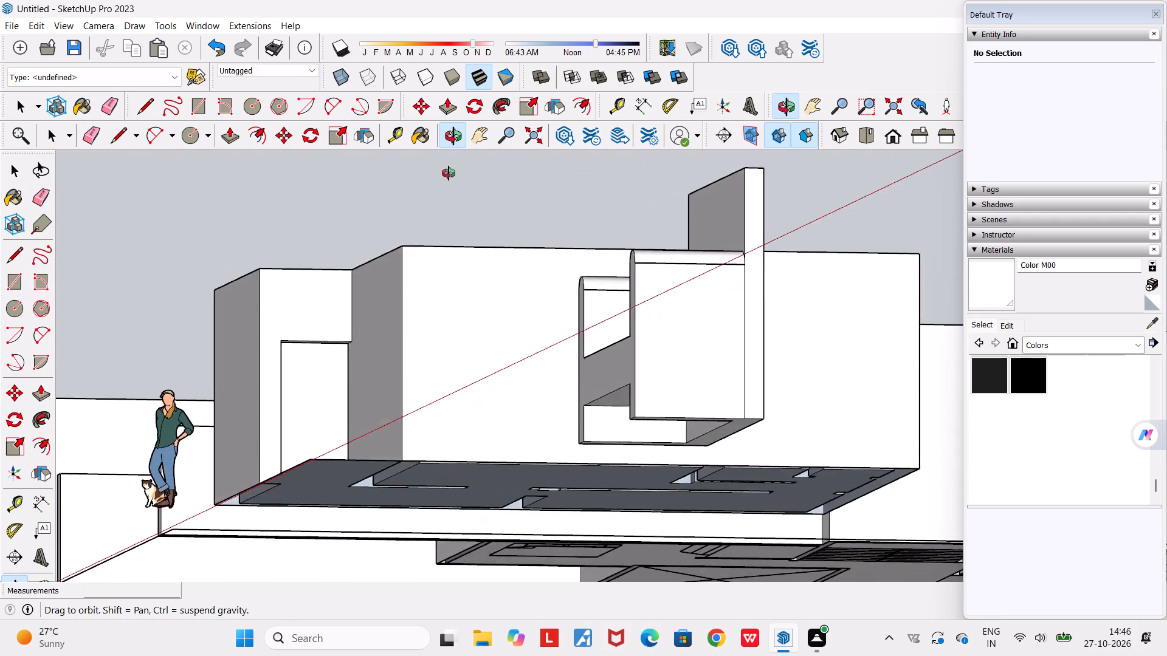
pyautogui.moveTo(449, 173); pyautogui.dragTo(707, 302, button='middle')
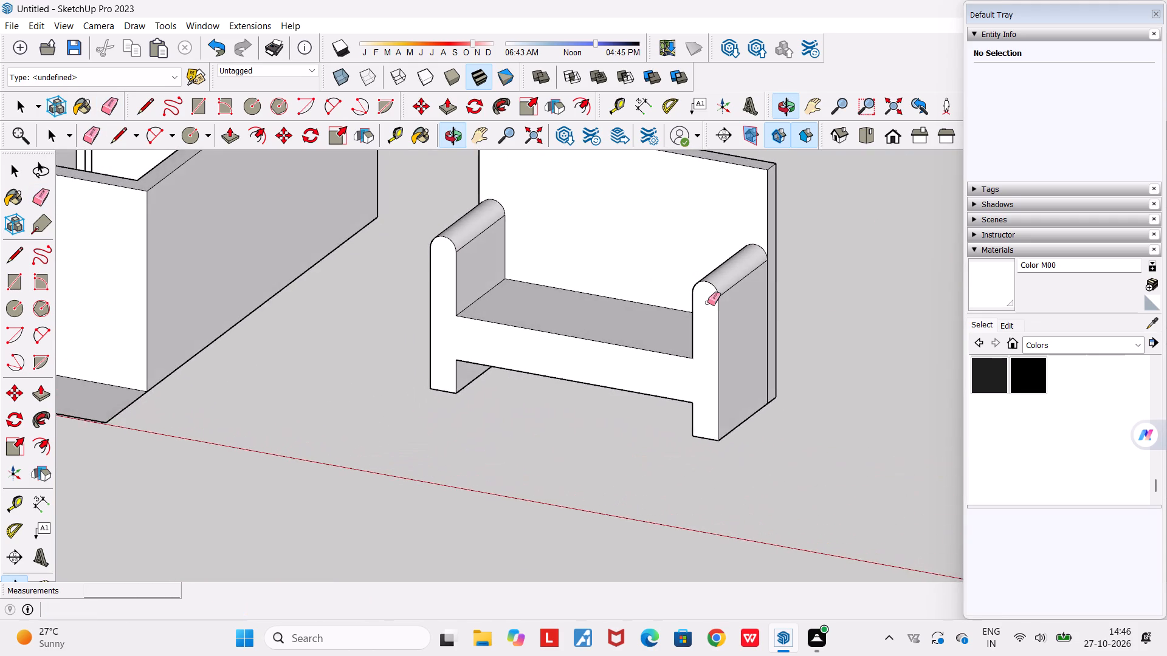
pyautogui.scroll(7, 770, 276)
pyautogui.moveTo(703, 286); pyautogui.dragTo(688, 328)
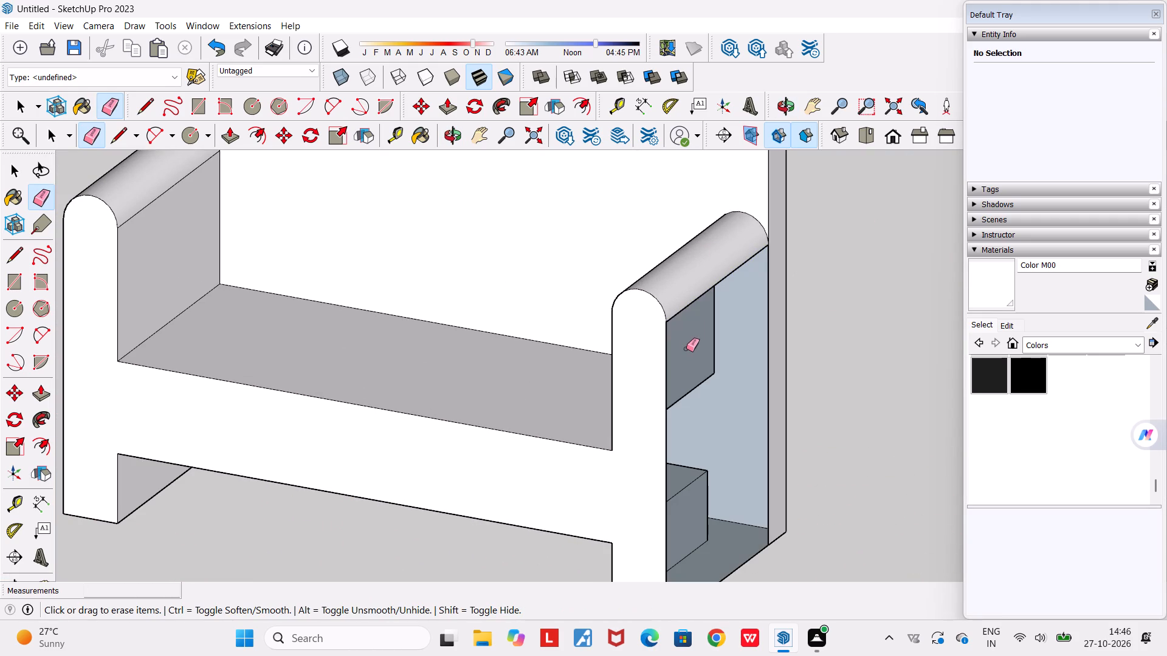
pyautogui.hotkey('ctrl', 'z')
# Draw a 500 mm vertical line up from the midpoint of the top edge of the sofa back's end face.
pyautogui.scroll(-8, 686, 349)
pyautogui.moveTo(584, 391); pyautogui.dragTo(810, 468, button='middle')
pyautogui.scroll(-6, 809, 467)
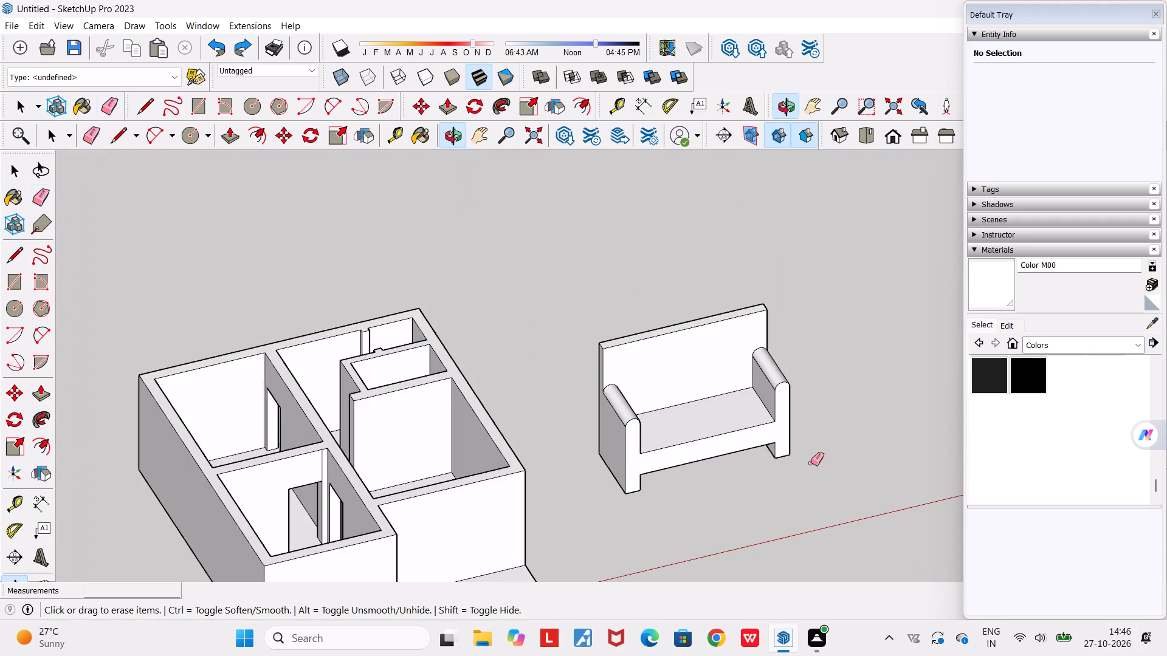
pyautogui.scroll(5, 694, 319)
pyautogui.moveTo(694, 318); pyautogui.dragTo(405, 236, button='middle')
pyautogui.moveTo(684, 396); pyautogui.dragTo(681, 395, button='middle')
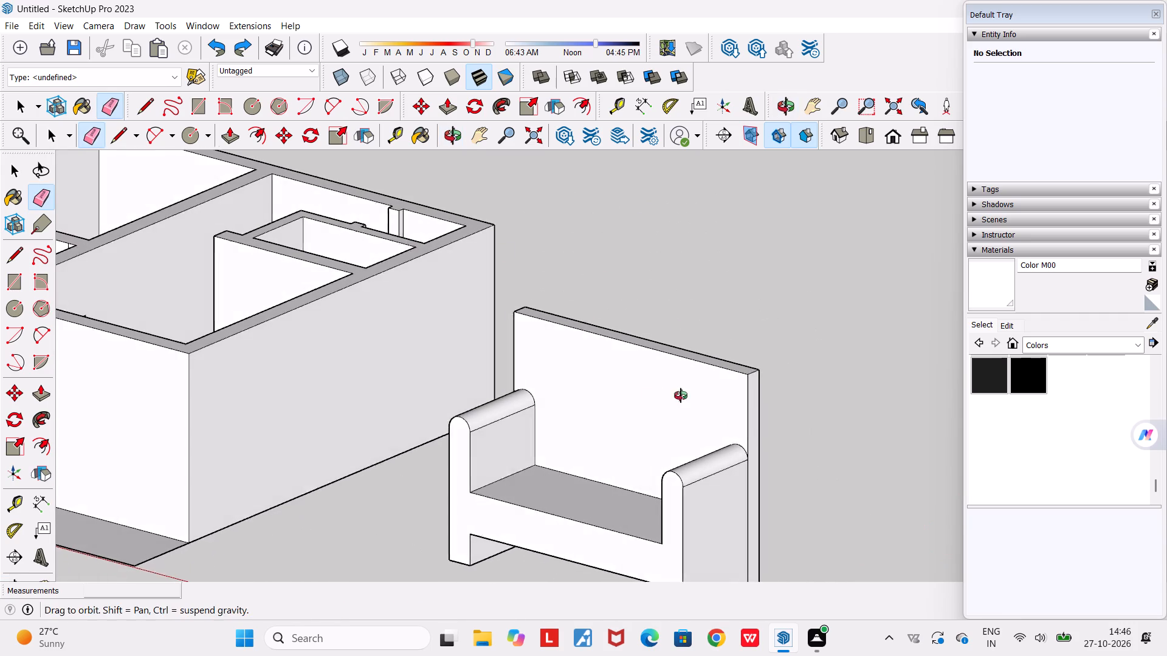
pyautogui.moveTo(681, 395); pyautogui.dragTo(421, 389, button='middle')
pyautogui.scroll(4, 494, 365)
pyautogui.moveTo(484, 365); pyautogui.dragTo(633, 454, button='middle')
pyautogui.moveTo(634, 423); pyautogui.dragTo(489, 391, button='middle')
pyautogui.scroll(1, 605, 409)
pyautogui.scroll(-4, 485, 346)
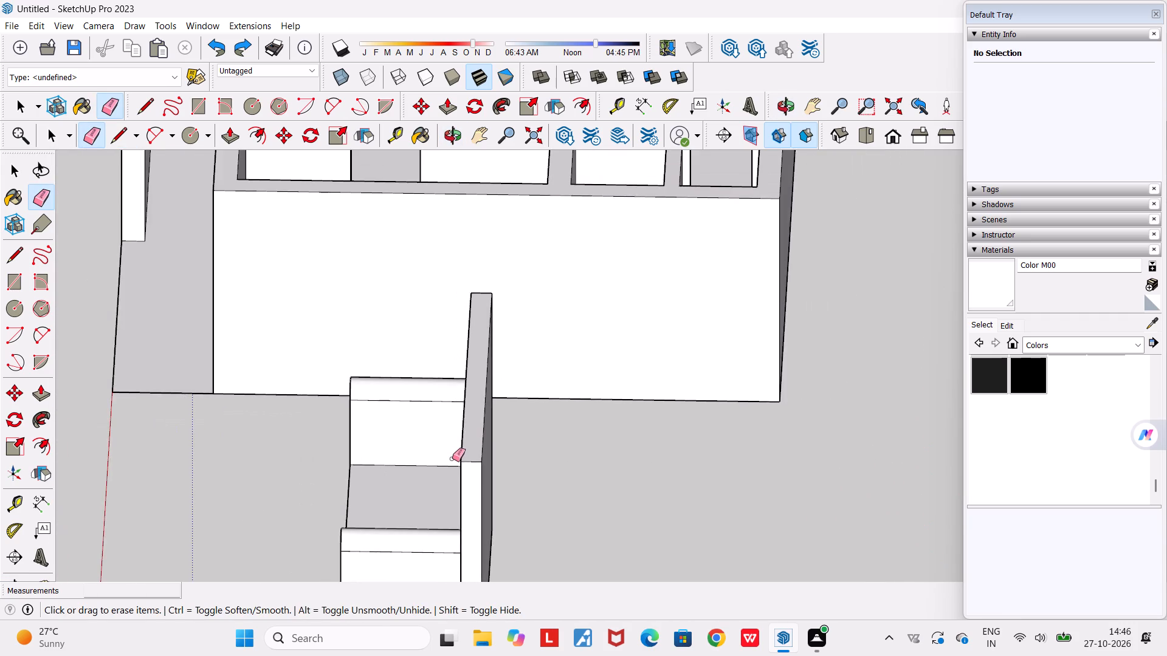
pyautogui.scroll(3, 451, 460)
pyautogui.press('space')
pyautogui.scroll(4, 493, 461)
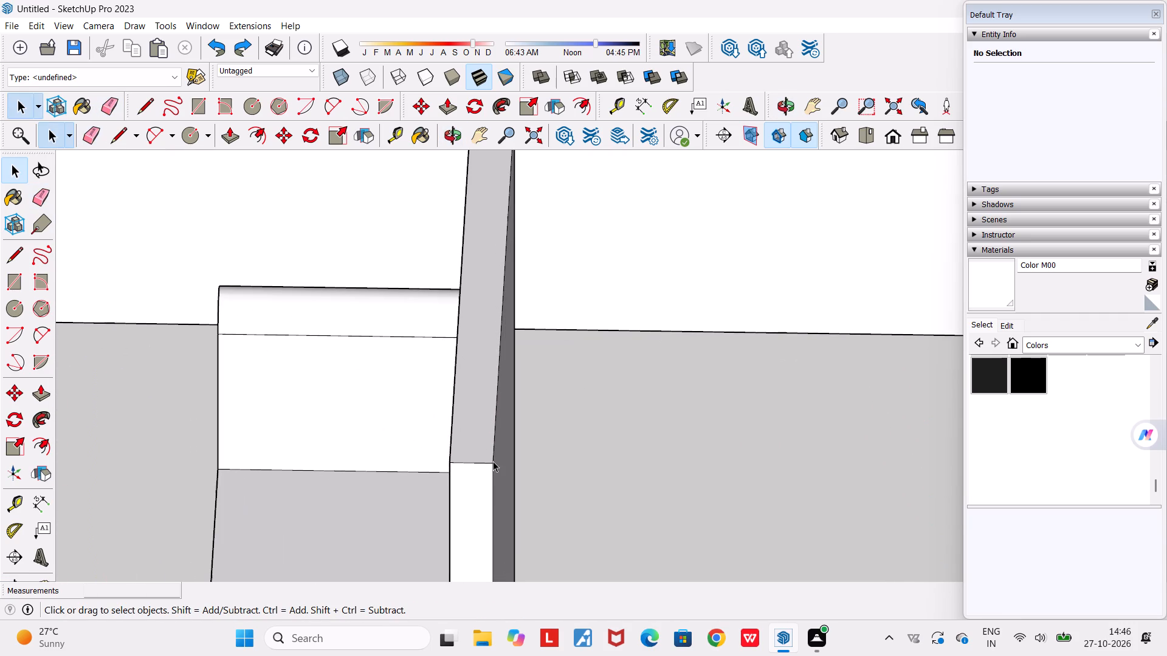
pyautogui.click(150, 101)
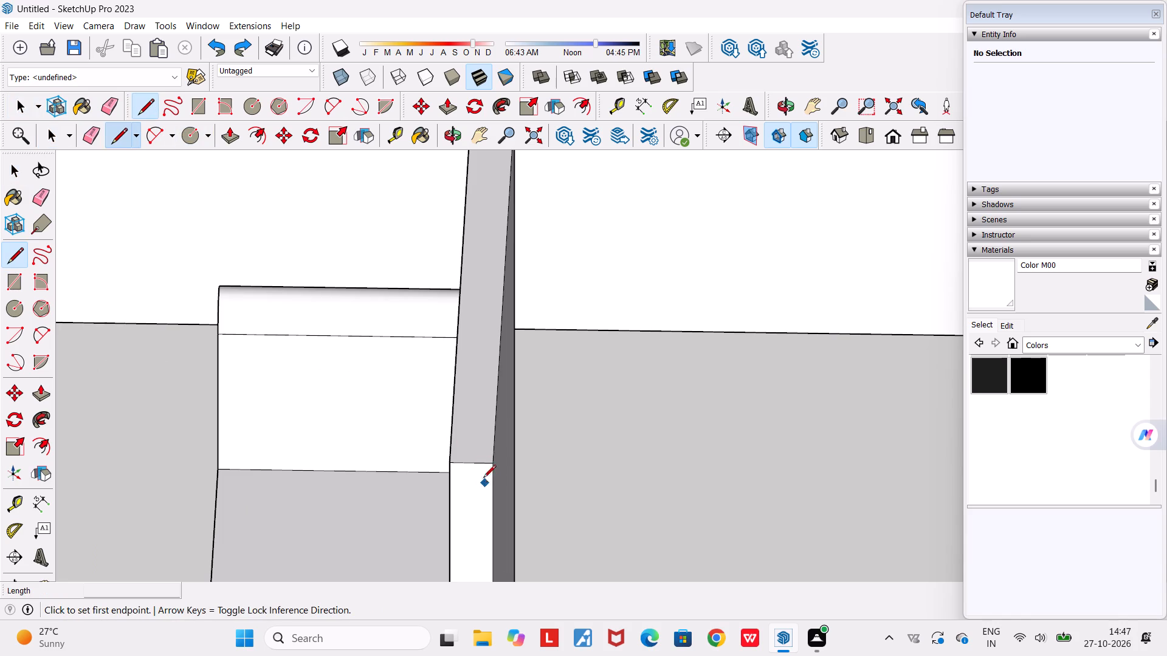
pyautogui.click(470, 463)
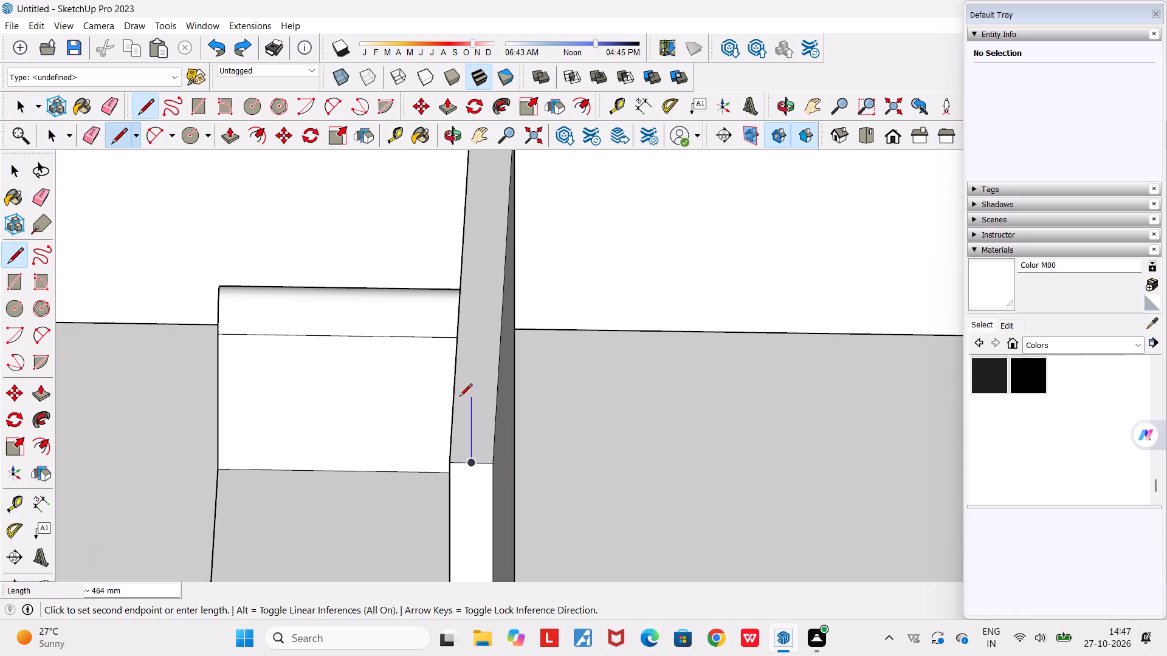
pyautogui.write('500')
pyautogui.press('Return')
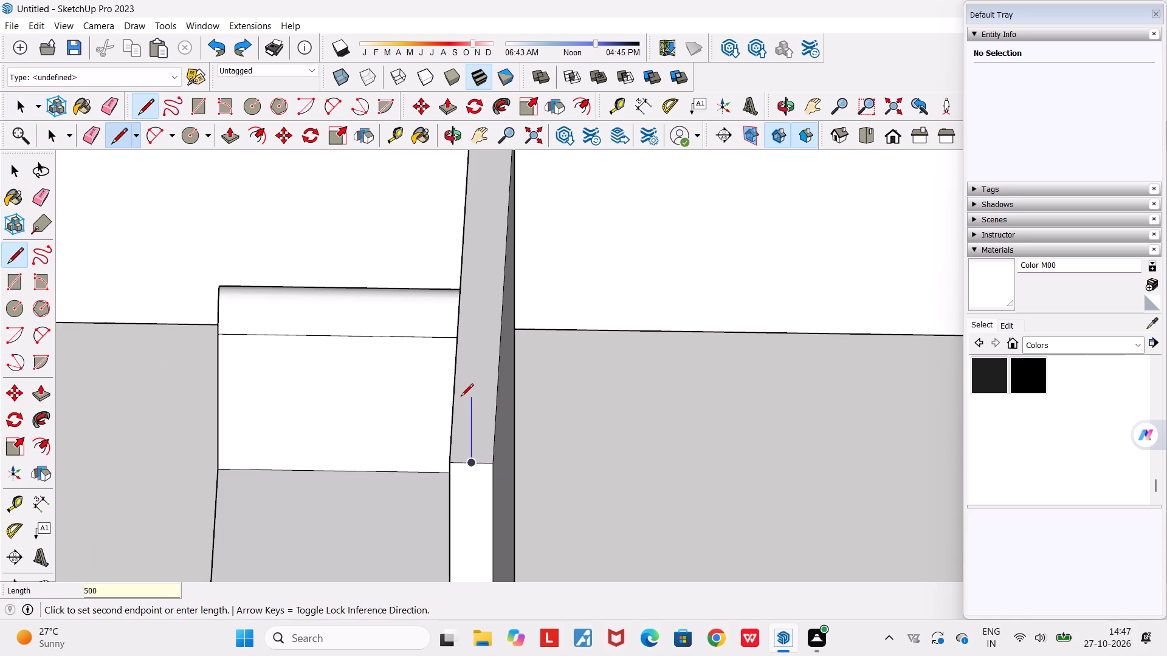
pyautogui.press('space')
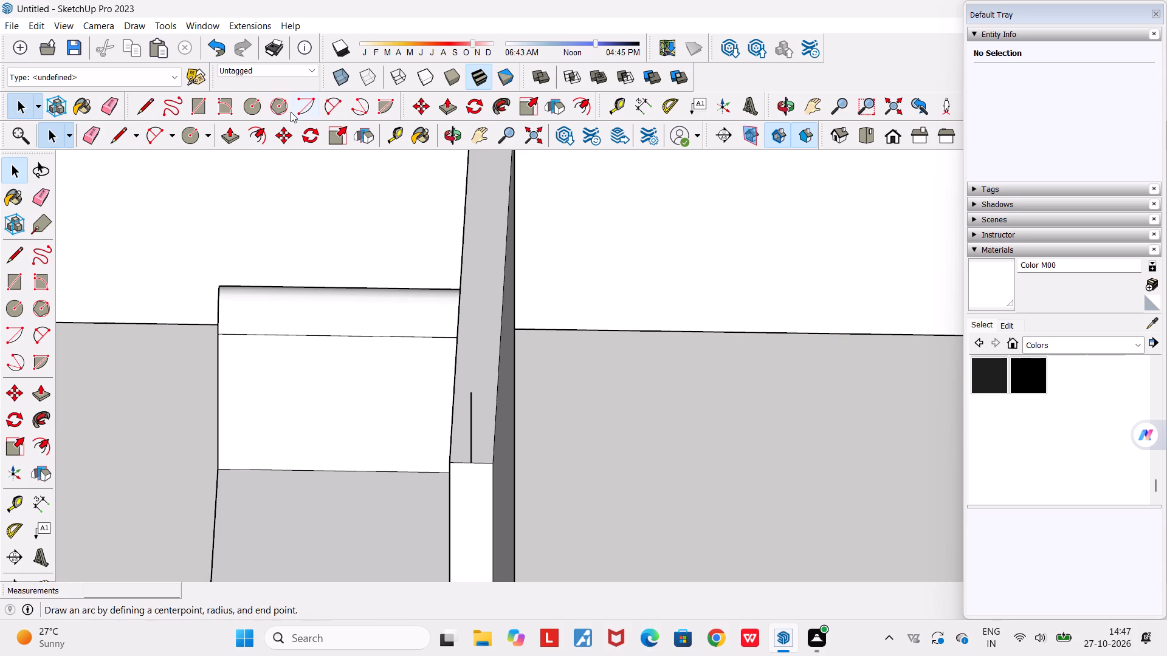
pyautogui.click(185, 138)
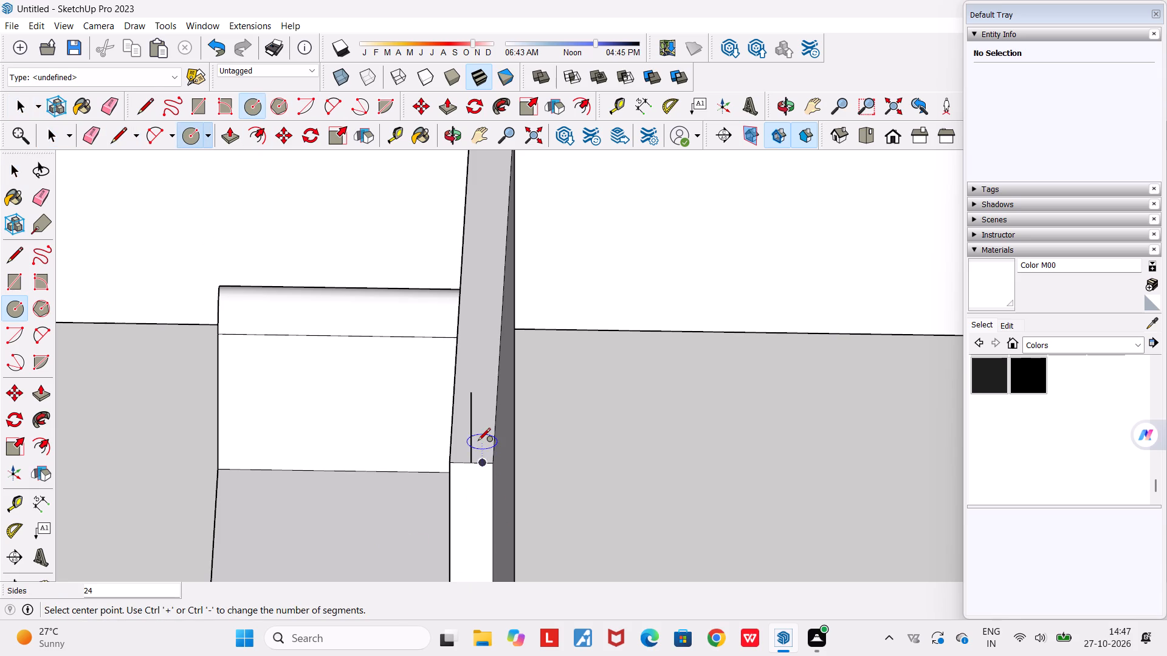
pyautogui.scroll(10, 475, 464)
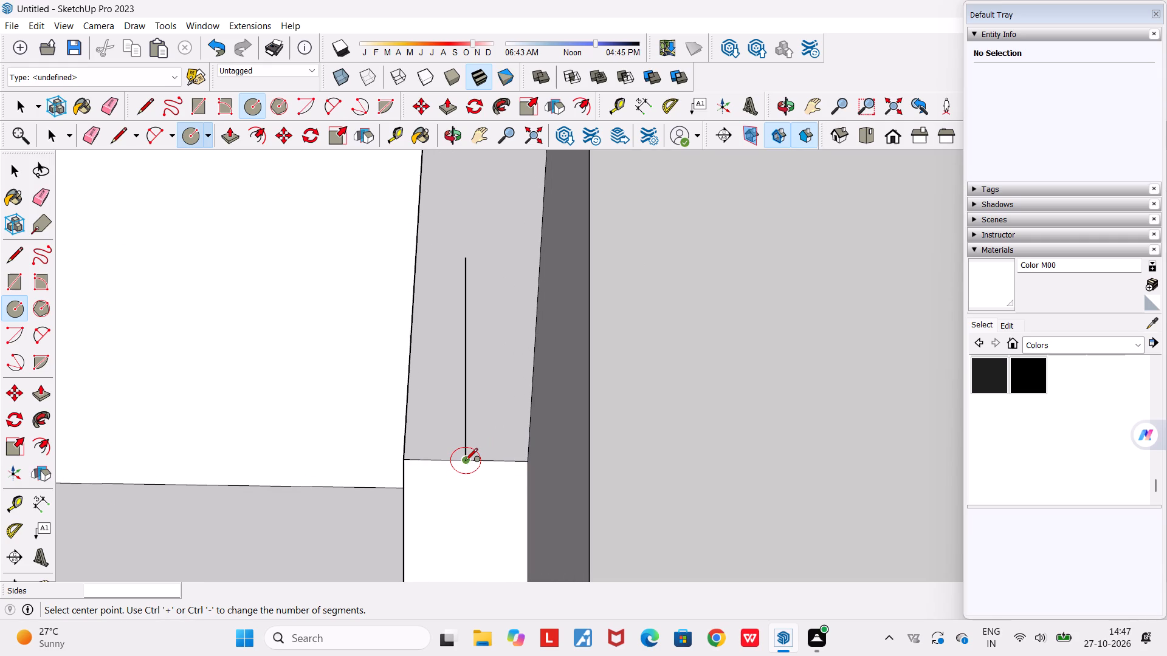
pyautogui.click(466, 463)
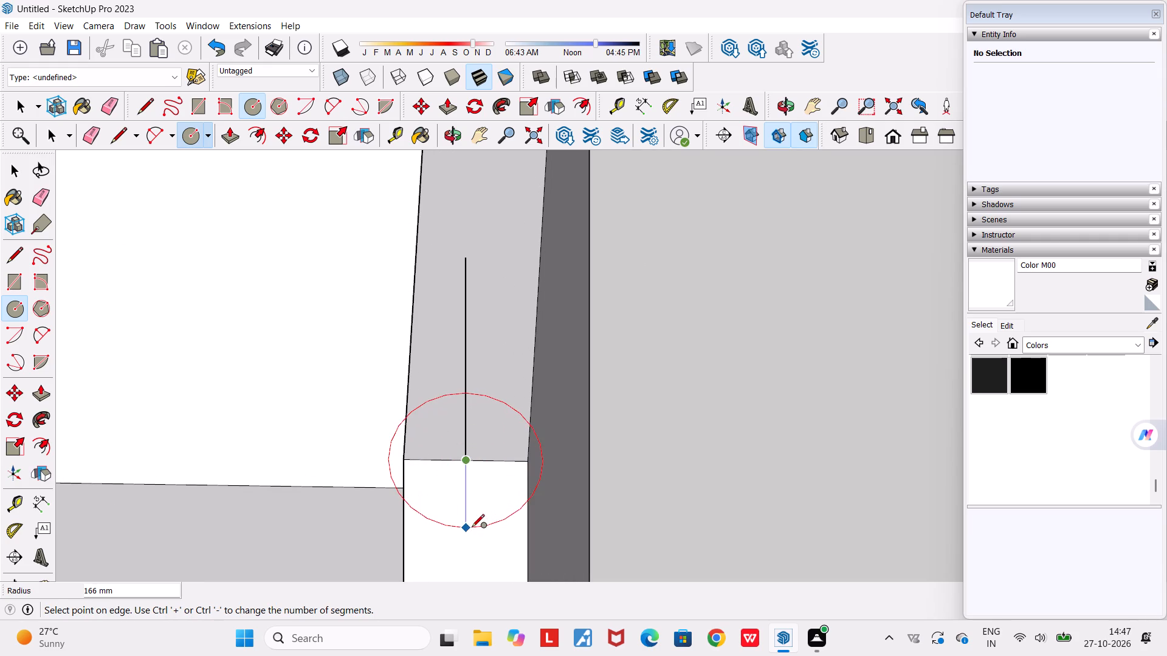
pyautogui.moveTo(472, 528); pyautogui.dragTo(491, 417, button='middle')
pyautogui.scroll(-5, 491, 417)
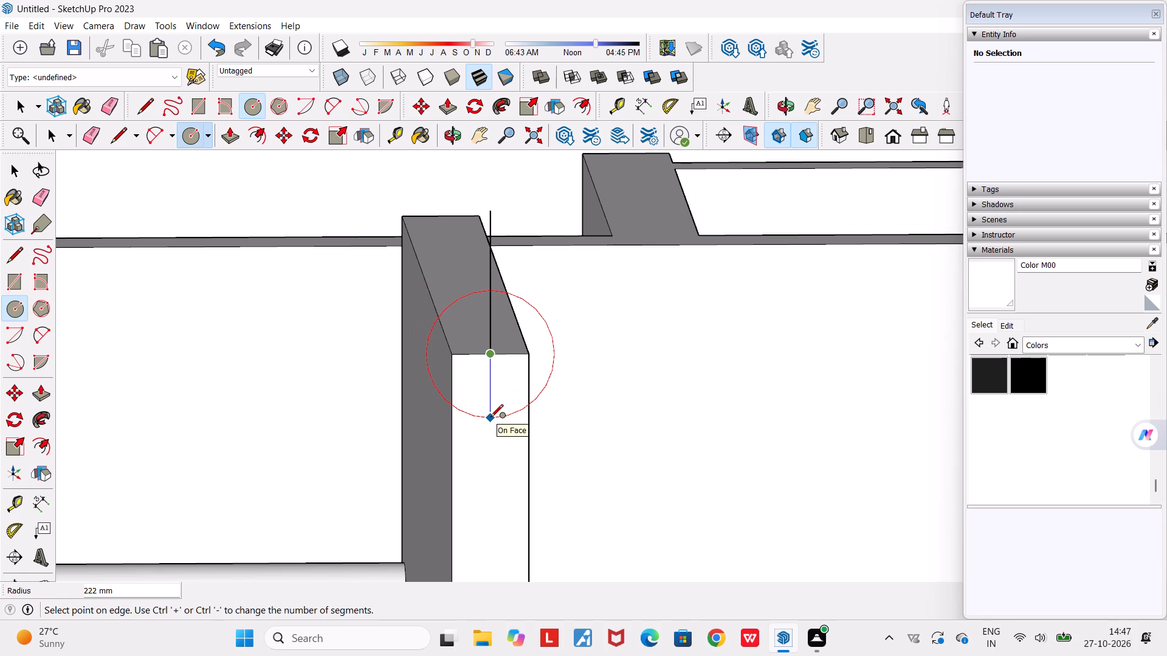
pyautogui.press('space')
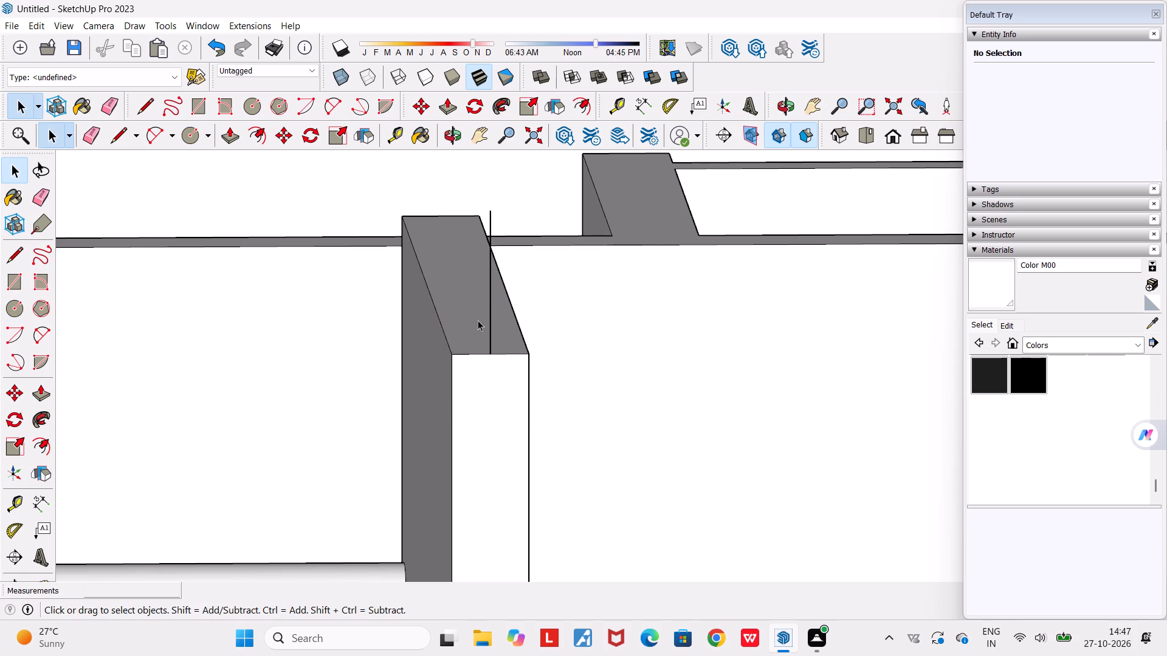
# Draw a circle of about 132 mm radius on the sofa back's end face, centred at the base of the vertical line.
pyautogui.click(246, 104)
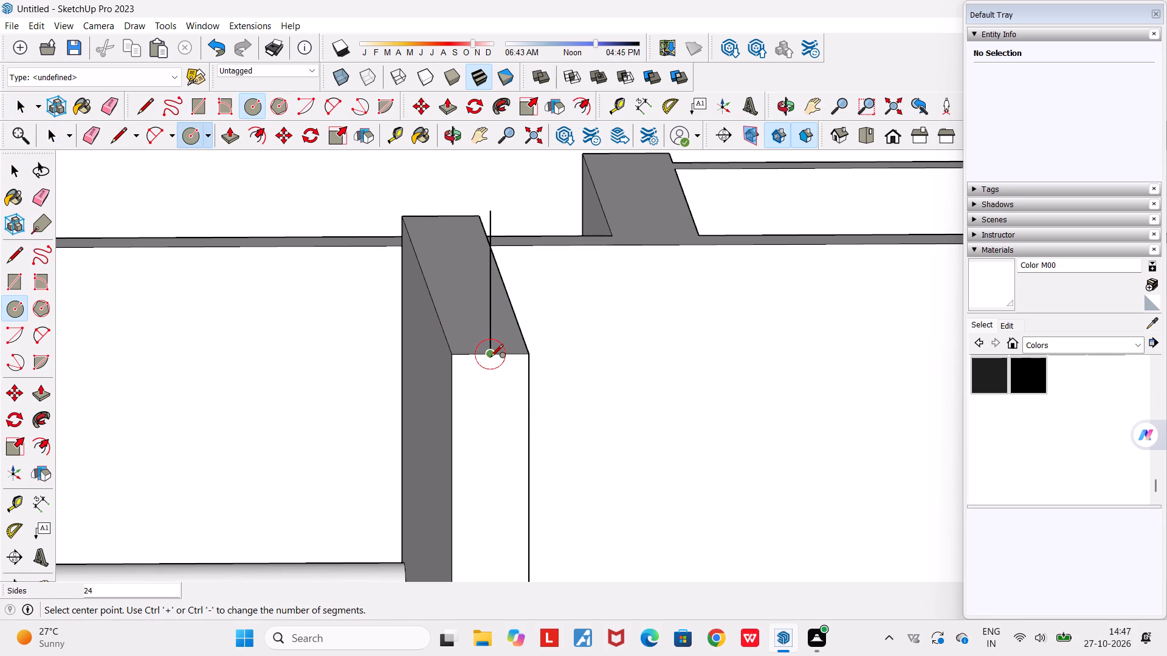
pyautogui.moveTo(491, 358); pyautogui.dragTo(486, 342, button='middle')
pyautogui.scroll(-4, 486, 342)
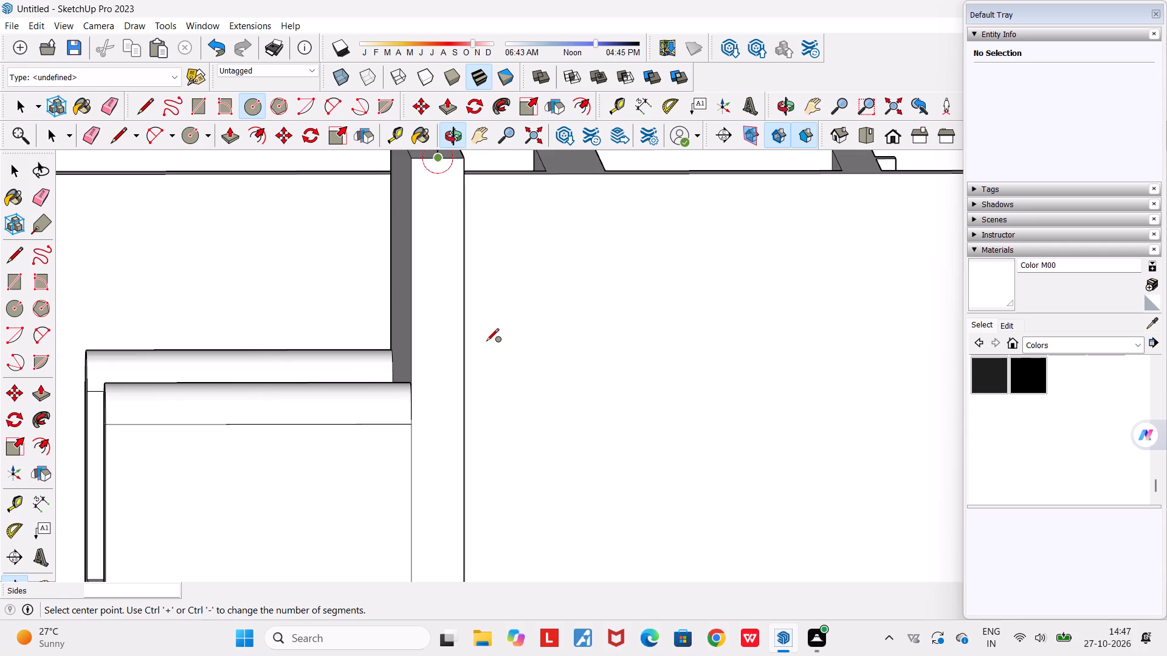
pyautogui.scroll(-4, 486, 342)
pyautogui.moveTo(489, 334); pyautogui.dragTo(484, 344, button='middle')
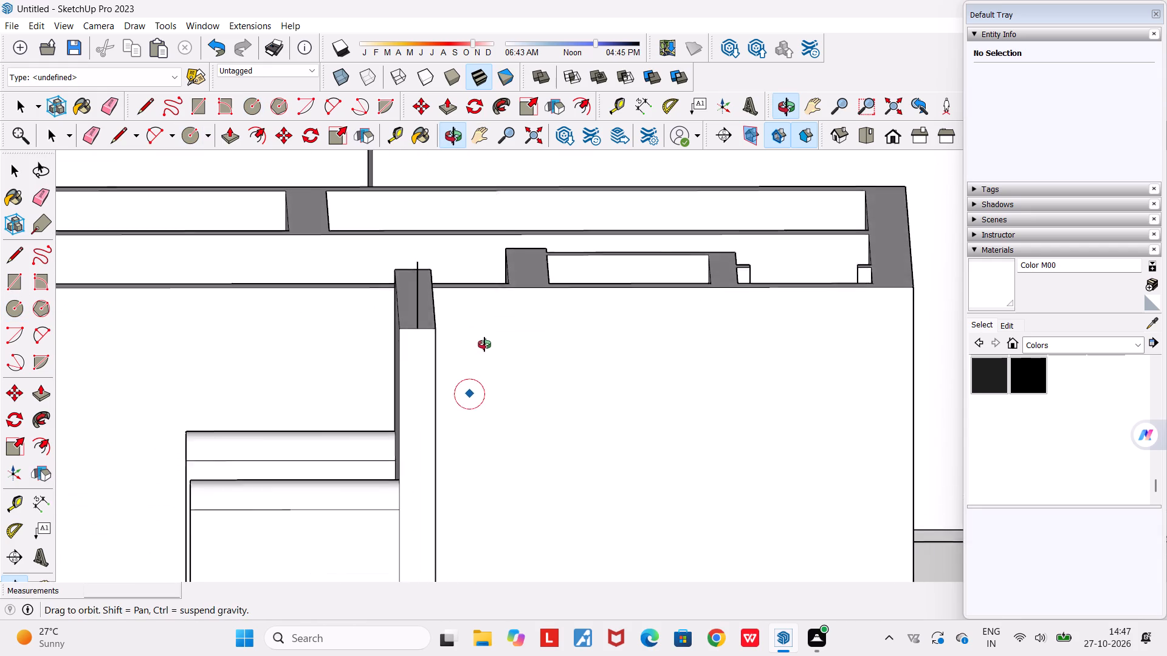
pyautogui.moveTo(484, 344); pyautogui.dragTo(497, 347, button='middle')
pyautogui.scroll(8, 522, 326)
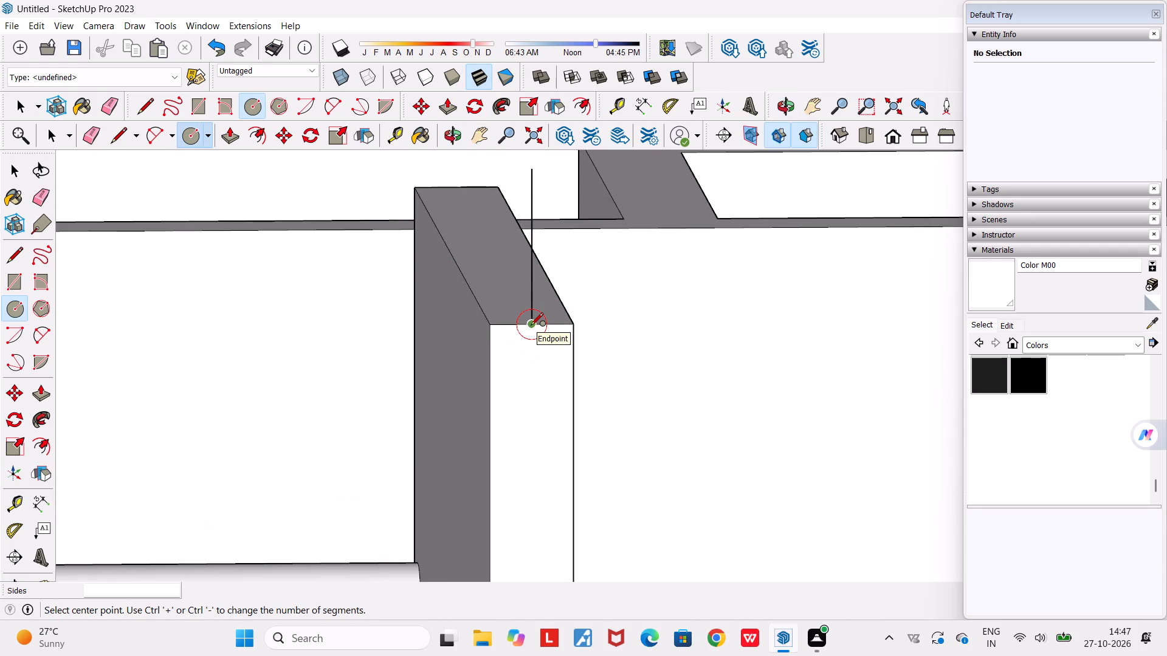
pyautogui.click(531, 326)
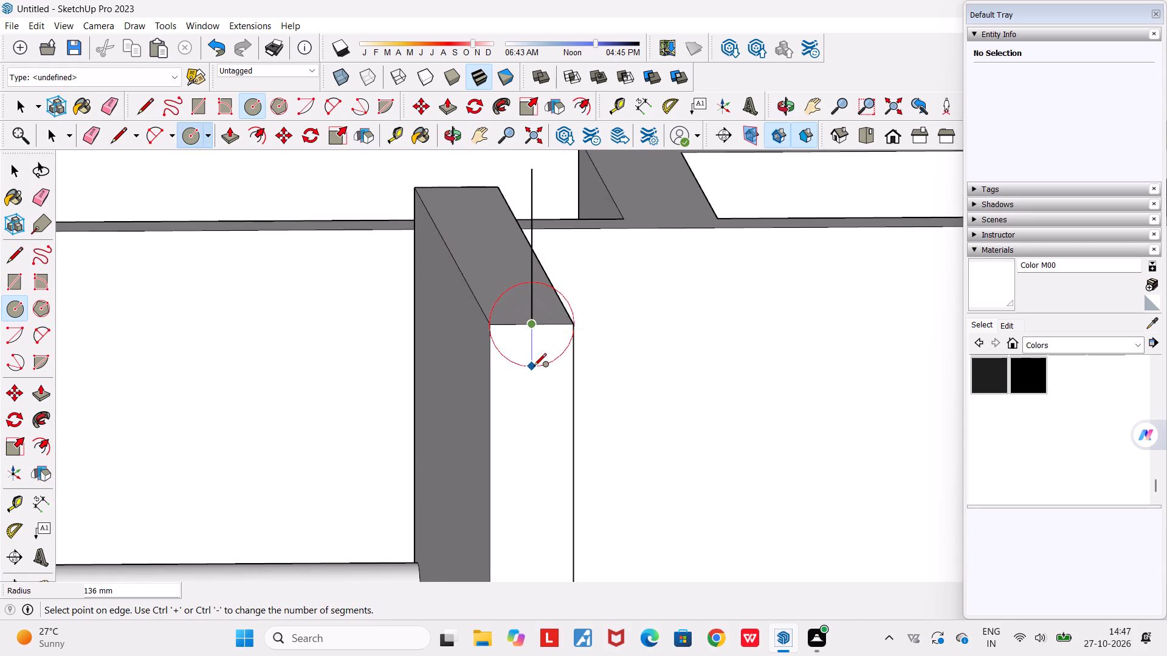
pyautogui.moveTo(532, 366); pyautogui.dragTo(523, 373, button='middle')
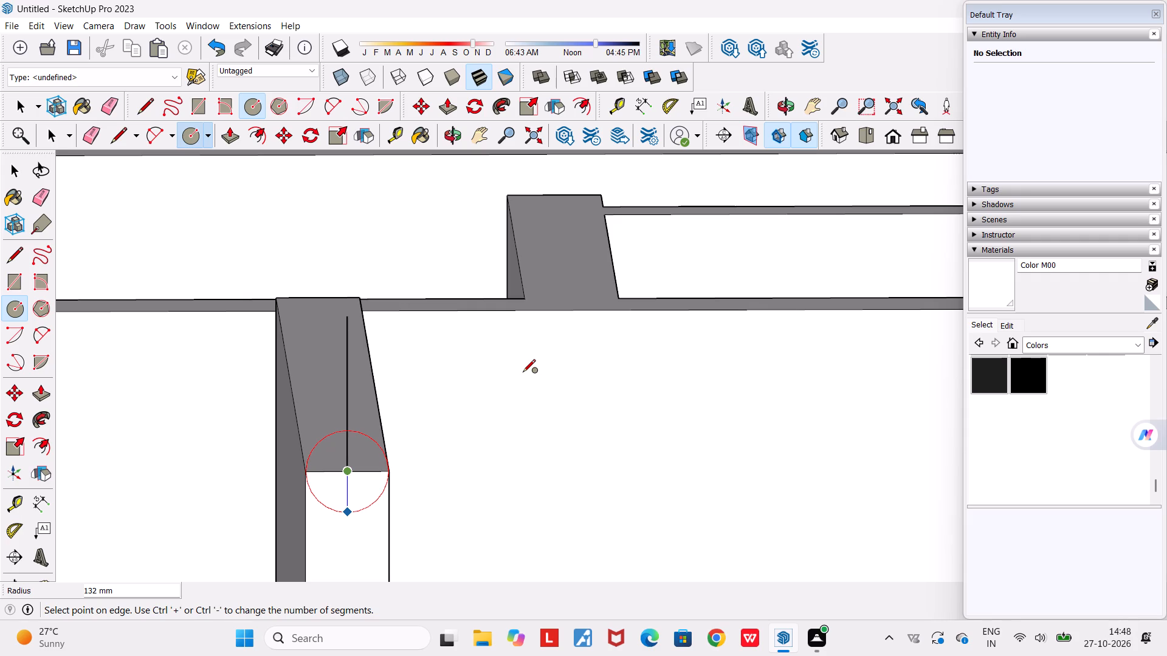
pyautogui.click(523, 373)
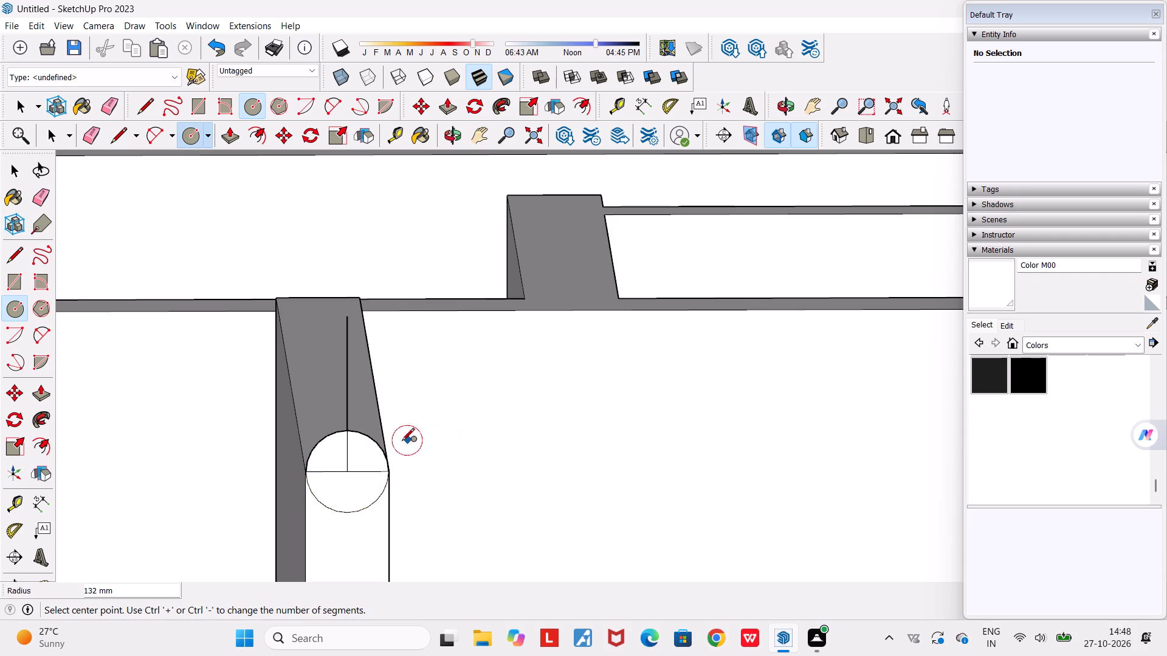
pyautogui.scroll(14, 379, 462)
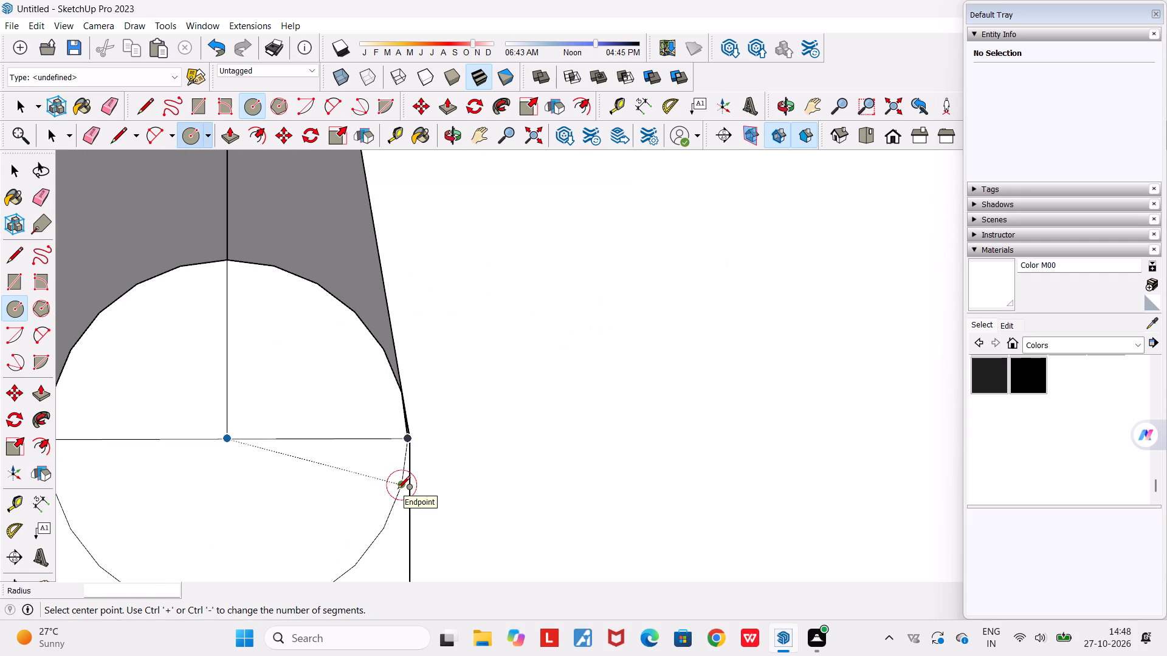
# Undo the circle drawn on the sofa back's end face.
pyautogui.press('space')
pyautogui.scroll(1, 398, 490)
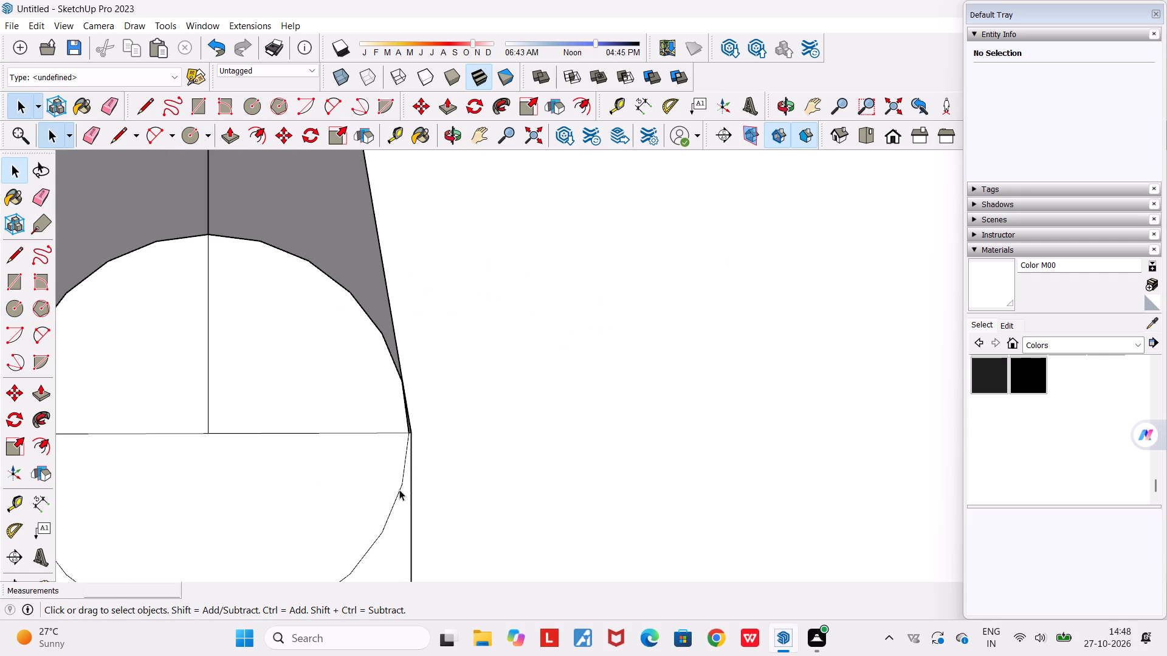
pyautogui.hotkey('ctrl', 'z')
# Draw a circle of about 132 mm radius flat on the sofa back's end face, centred on the top edge's midpoint.
pyautogui.scroll(-5, 399, 490)
pyautogui.moveTo(340, 474); pyautogui.dragTo(267, 430, button='middle')
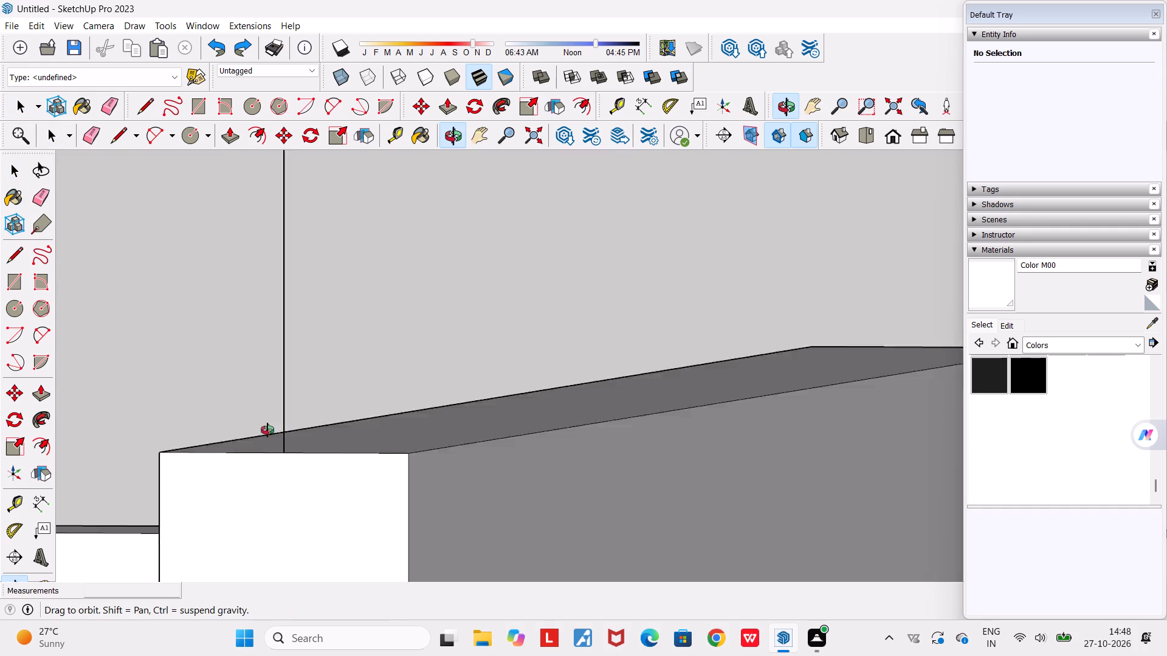
pyautogui.moveTo(267, 430); pyautogui.dragTo(332, 438, button='middle')
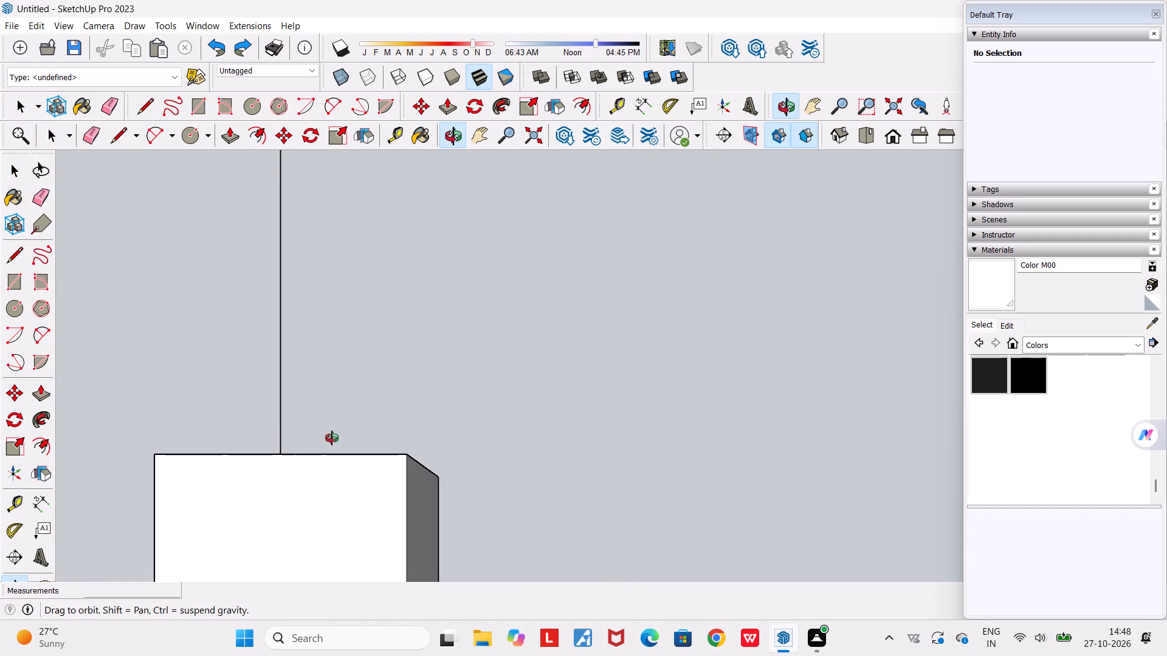
pyautogui.moveTo(332, 438); pyautogui.dragTo(333, 440, button='middle')
pyautogui.scroll(-4, 333, 440)
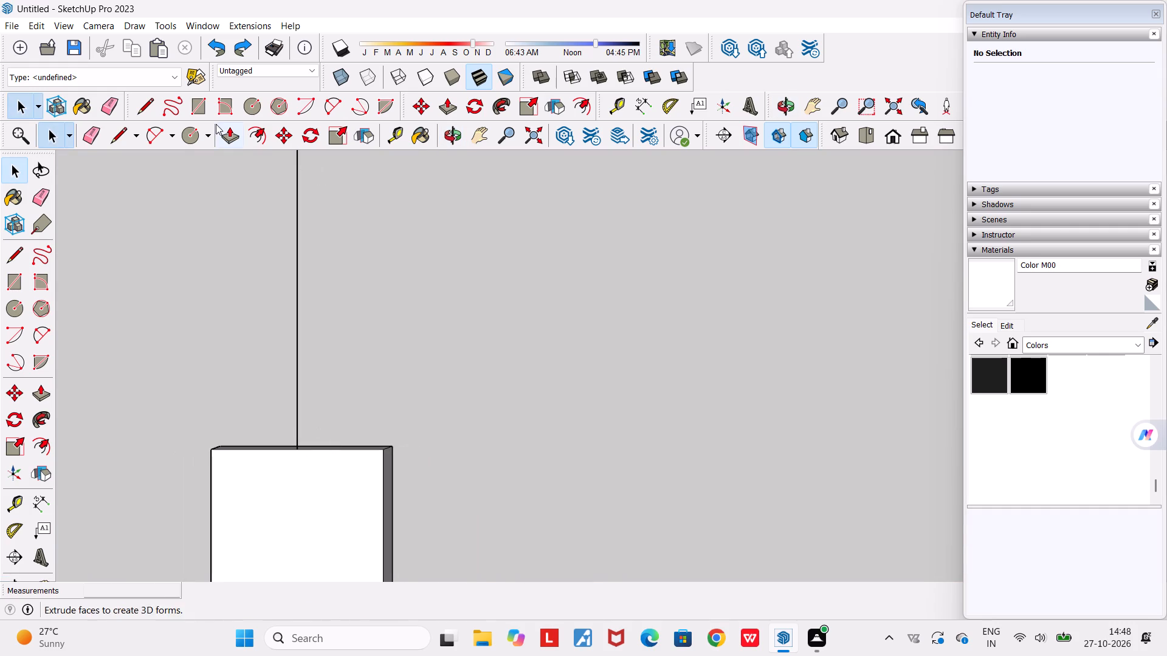
pyautogui.click(189, 131)
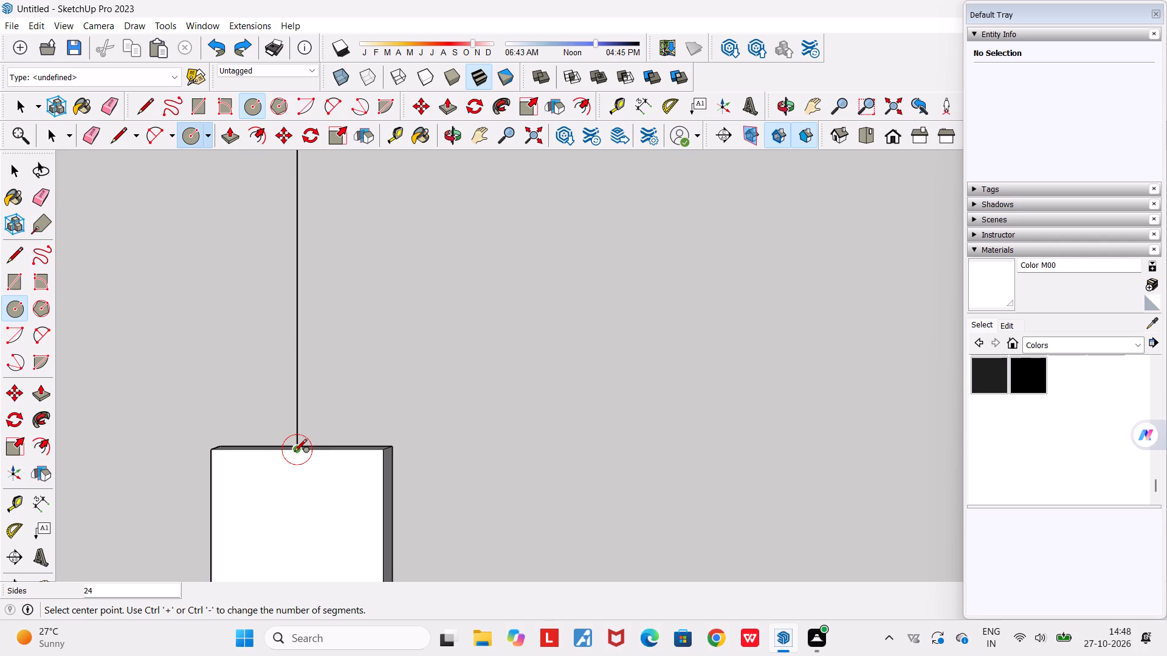
pyautogui.click(295, 453)
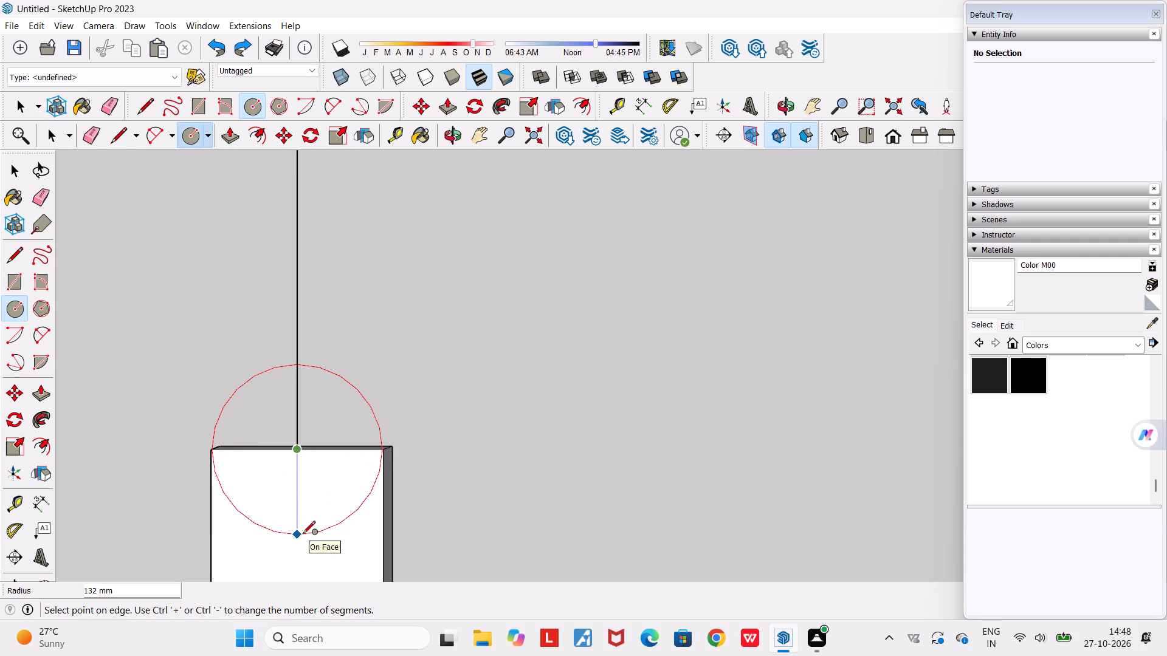
pyautogui.click(303, 536)
pyautogui.scroll(-2, 304, 496)
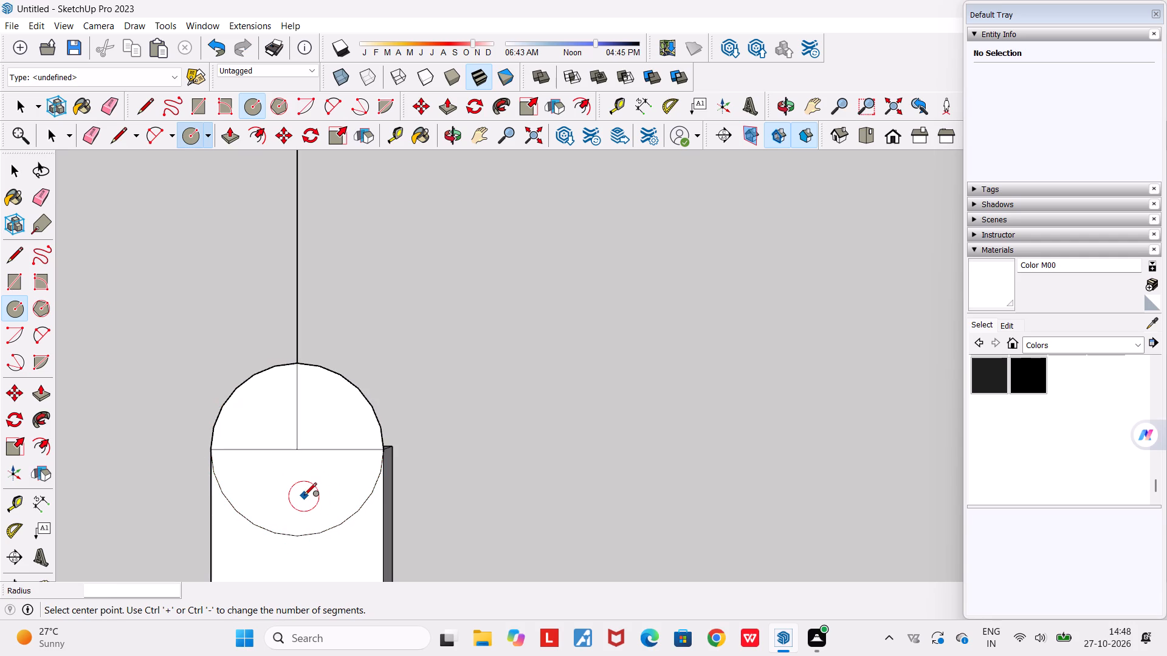
pyautogui.scroll(-4, 304, 496)
pyautogui.moveTo(308, 542); pyautogui.dragTo(308, 574, button='middle')
pyautogui.scroll(-6, 303, 538)
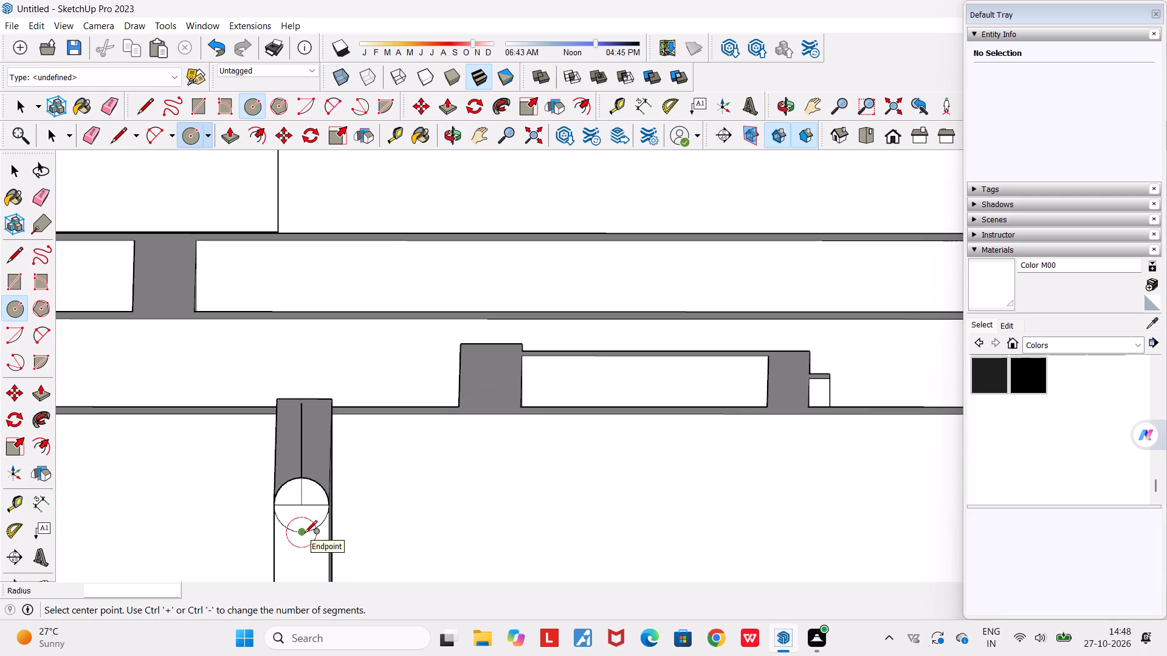
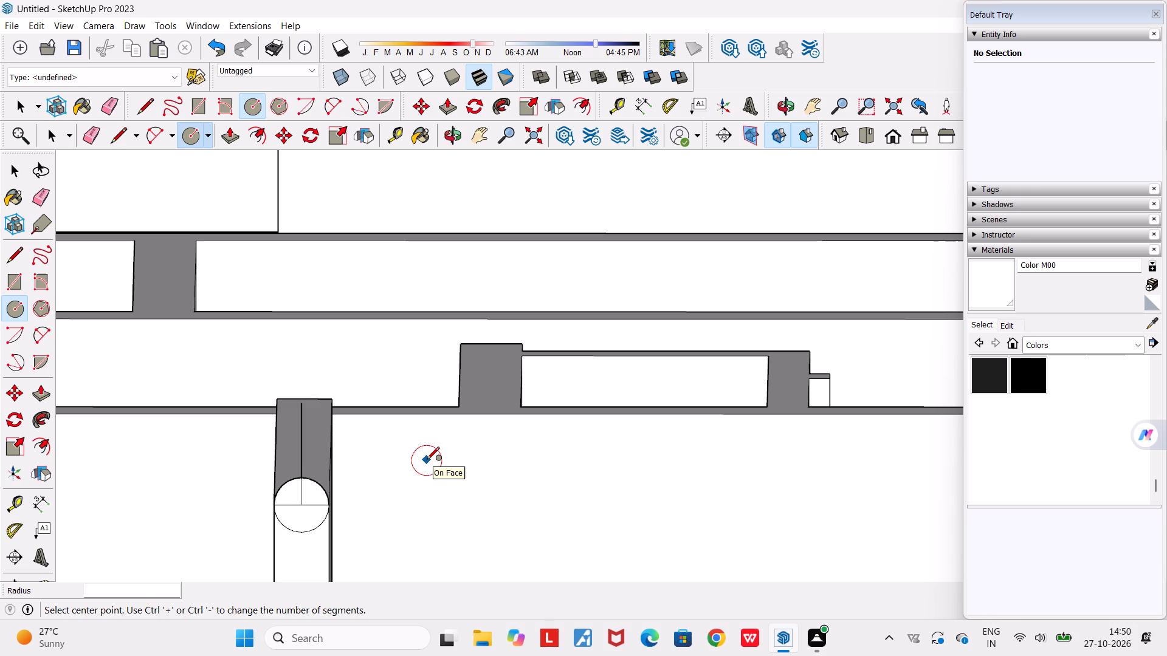
# Erase the vertical guide line and the lower half of the circle on the sofa back's end face, leaving a semicircle on top.
pyautogui.press('space')
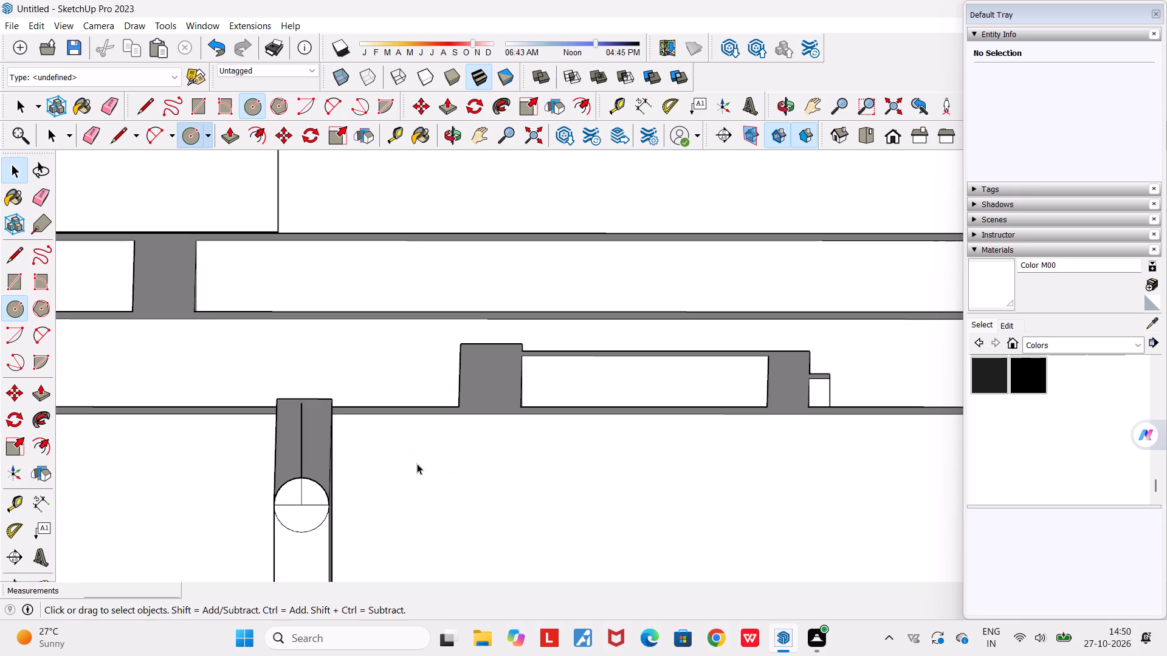
pyautogui.moveTo(398, 484); pyautogui.dragTo(399, 467, button='middle')
pyautogui.scroll(-5, 399, 467)
pyautogui.moveTo(393, 321); pyautogui.dragTo(345, 328, button='middle')
pyautogui.scroll(-8, 345, 328)
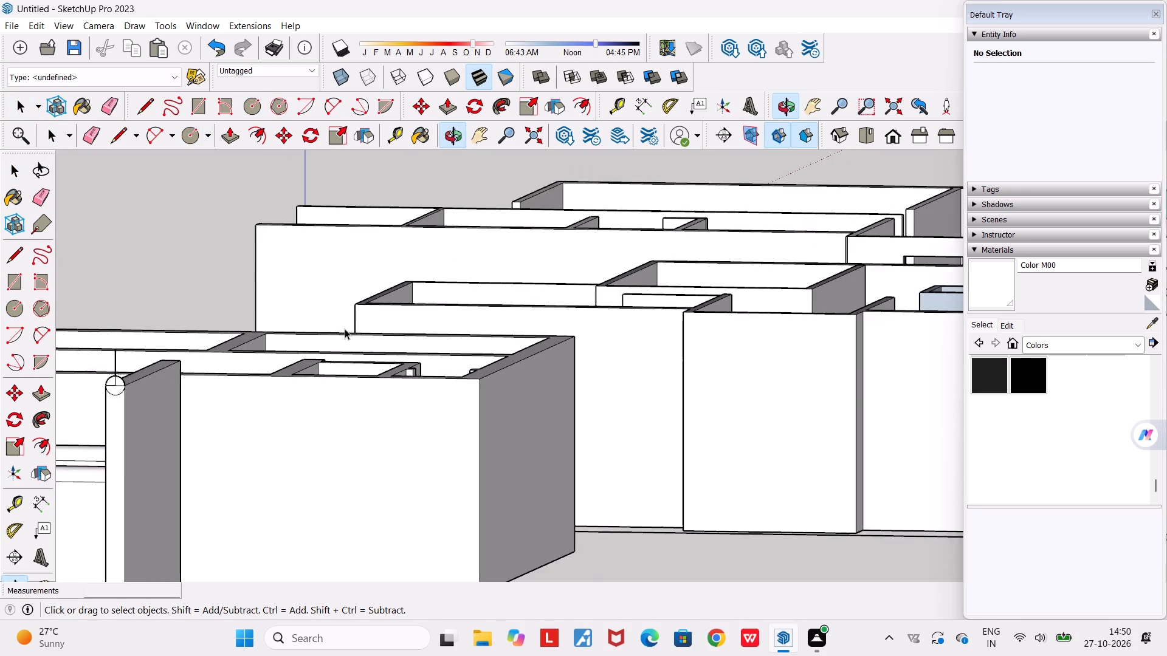
pyautogui.scroll(-2, 345, 329)
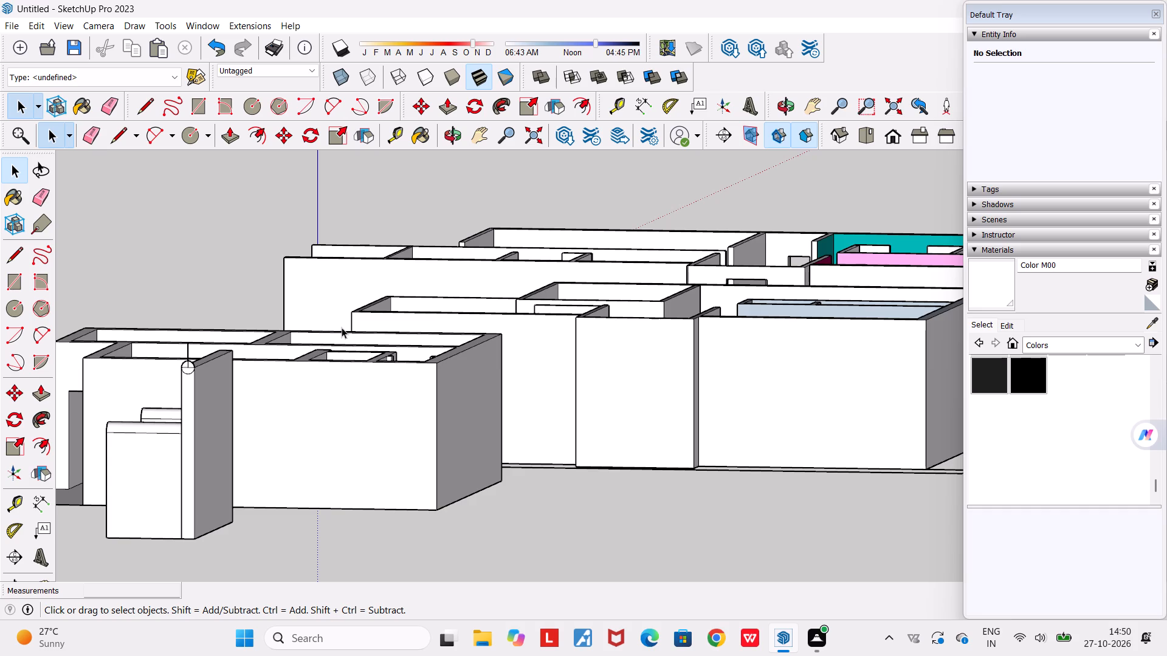
pyautogui.moveTo(353, 327); pyautogui.dragTo(395, 329, button='middle')
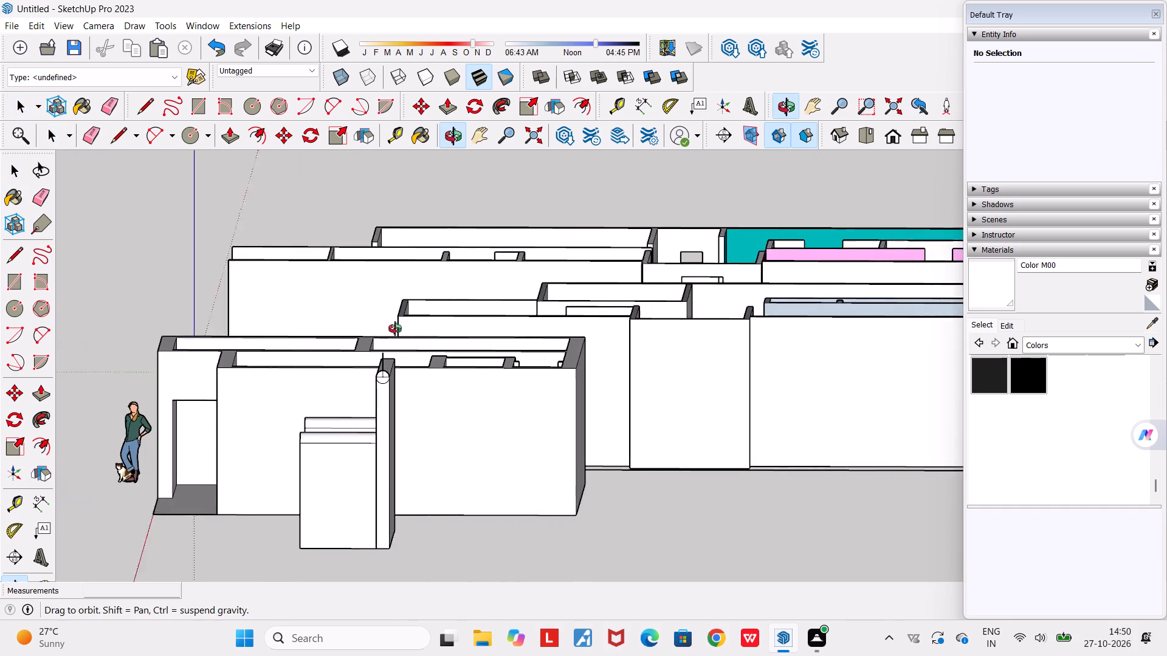
pyautogui.moveTo(395, 329); pyautogui.dragTo(398, 329, button='middle')
pyautogui.scroll(16, 373, 378)
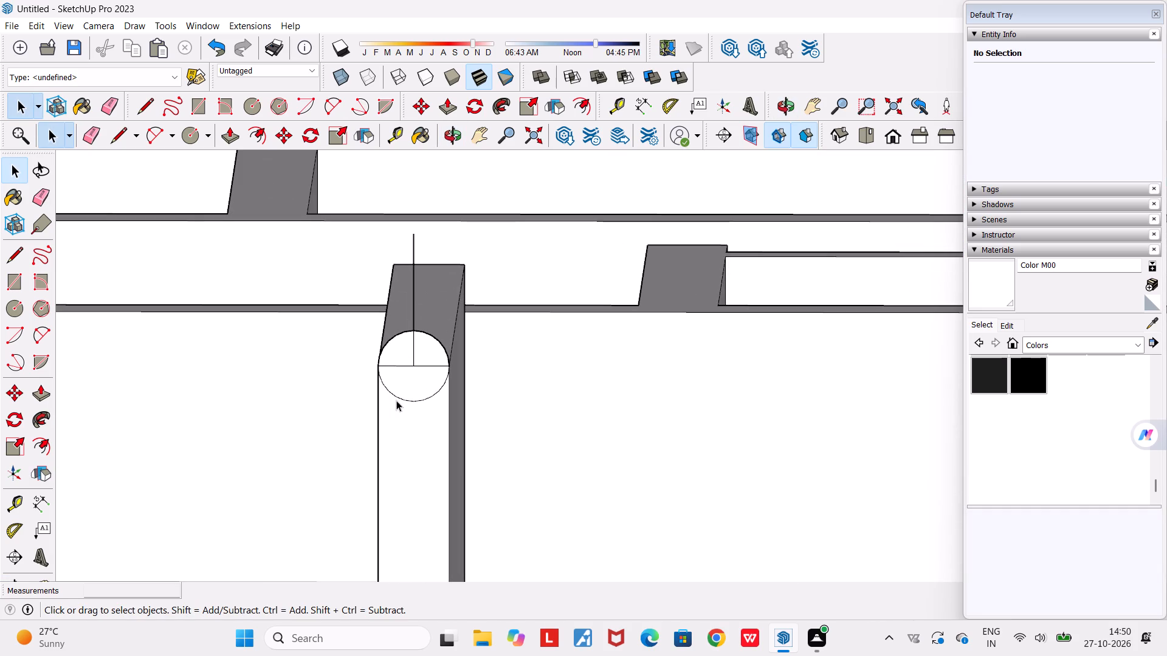
pyautogui.press('e')
pyautogui.scroll(5, 409, 327)
pyautogui.moveTo(419, 302); pyautogui.dragTo(407, 302)
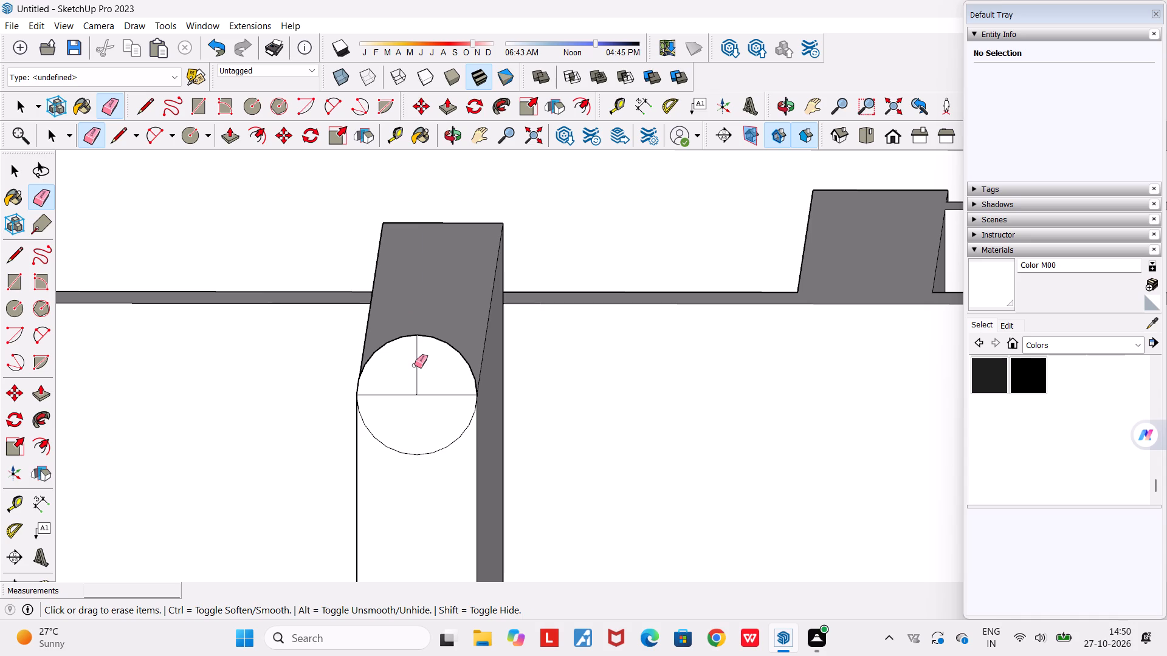
pyautogui.moveTo(429, 432); pyautogui.dragTo(426, 492)
pyautogui.moveTo(426, 378); pyautogui.dragTo(424, 378)
pyautogui.moveTo(424, 378); pyautogui.dragTo(408, 378)
# Sweep the semicircle profile along the full length of the sofa back's top edge with Follow Me.
pyautogui.moveTo(427, 419); pyautogui.dragTo(373, 414, button='middle')
pyautogui.scroll(-18, 373, 413)
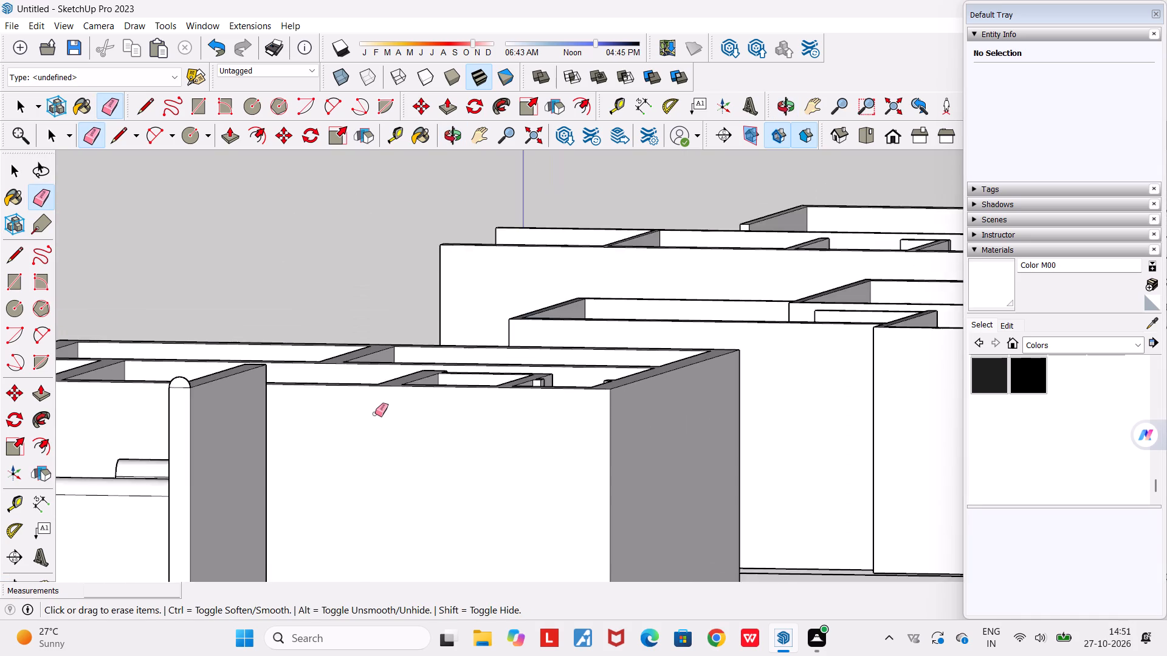
pyautogui.scroll(-3, 375, 414)
pyautogui.moveTo(353, 425); pyautogui.dragTo(407, 453, button='middle')
pyautogui.moveTo(407, 454); pyautogui.dragTo(365, 444, button='middle')
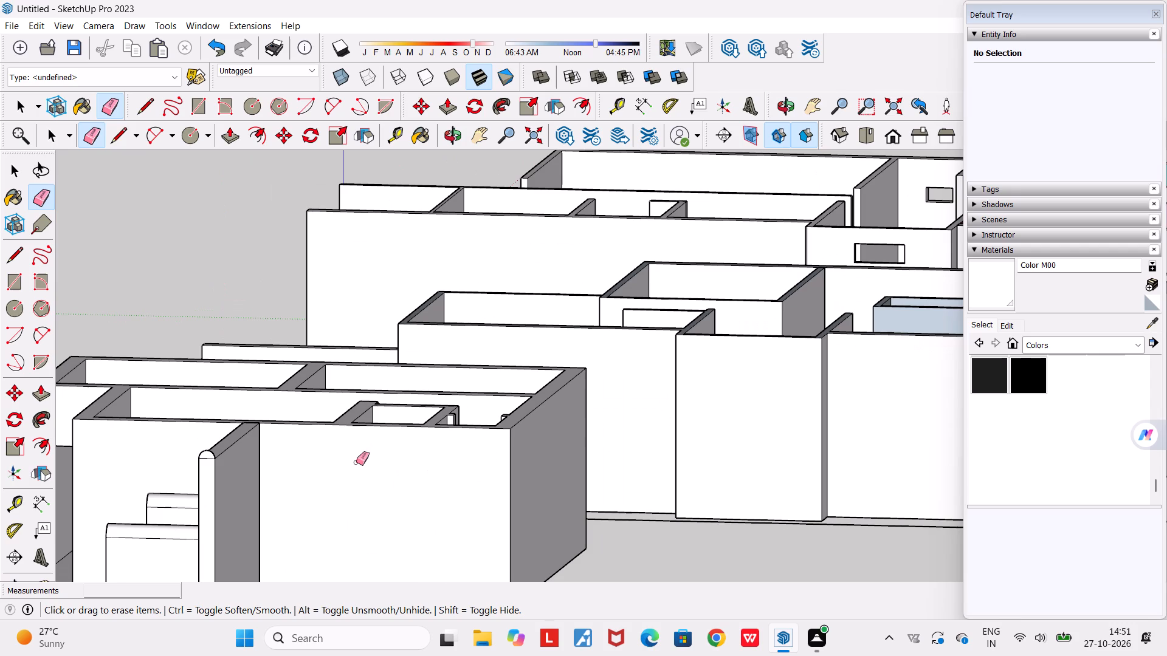
pyautogui.moveTo(328, 482); pyautogui.dragTo(329, 483, button='middle')
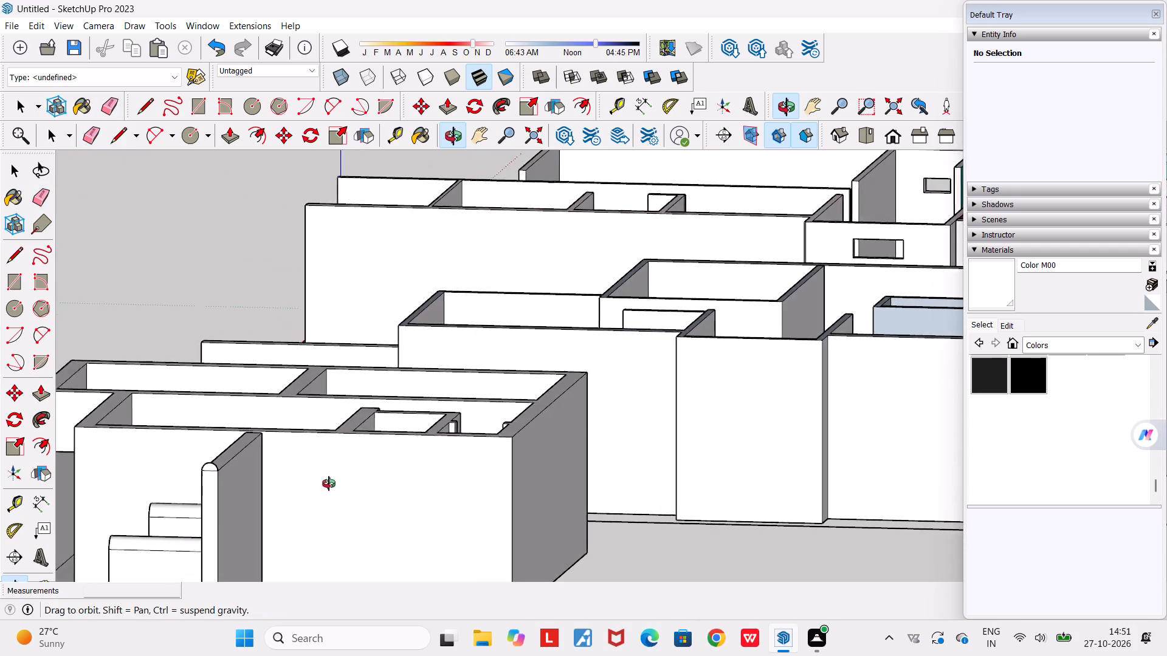
pyautogui.moveTo(329, 483); pyautogui.dragTo(334, 478, button='middle')
pyautogui.scroll(-11, 334, 478)
pyautogui.press('space')
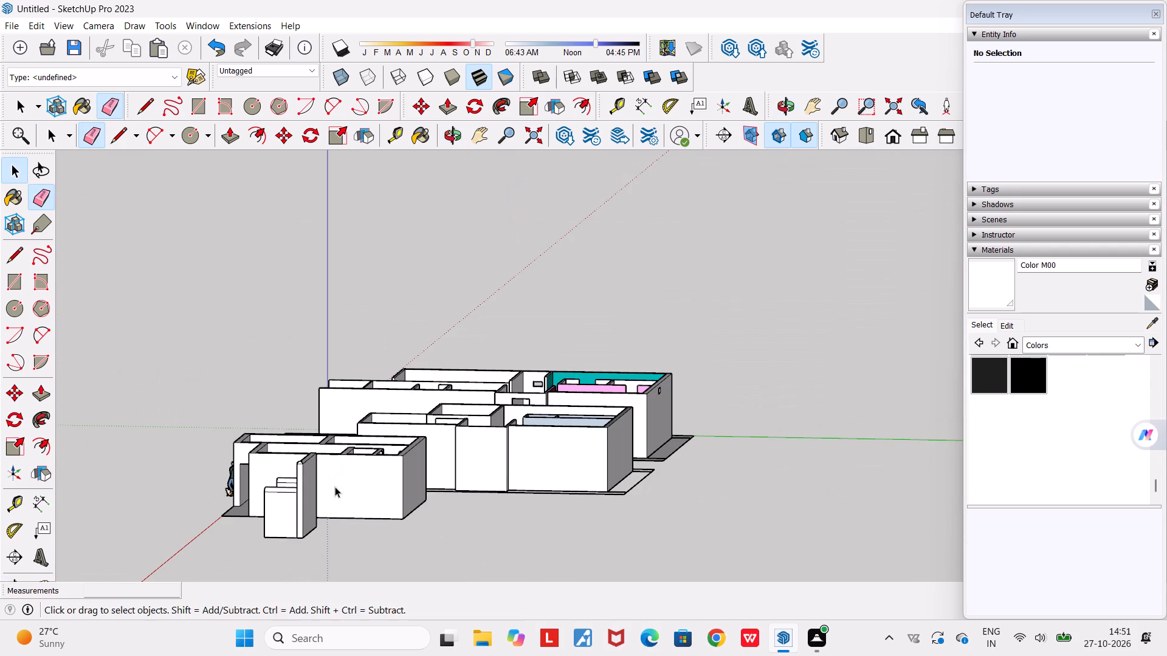
pyautogui.moveTo(337, 487); pyautogui.dragTo(265, 519, button='middle')
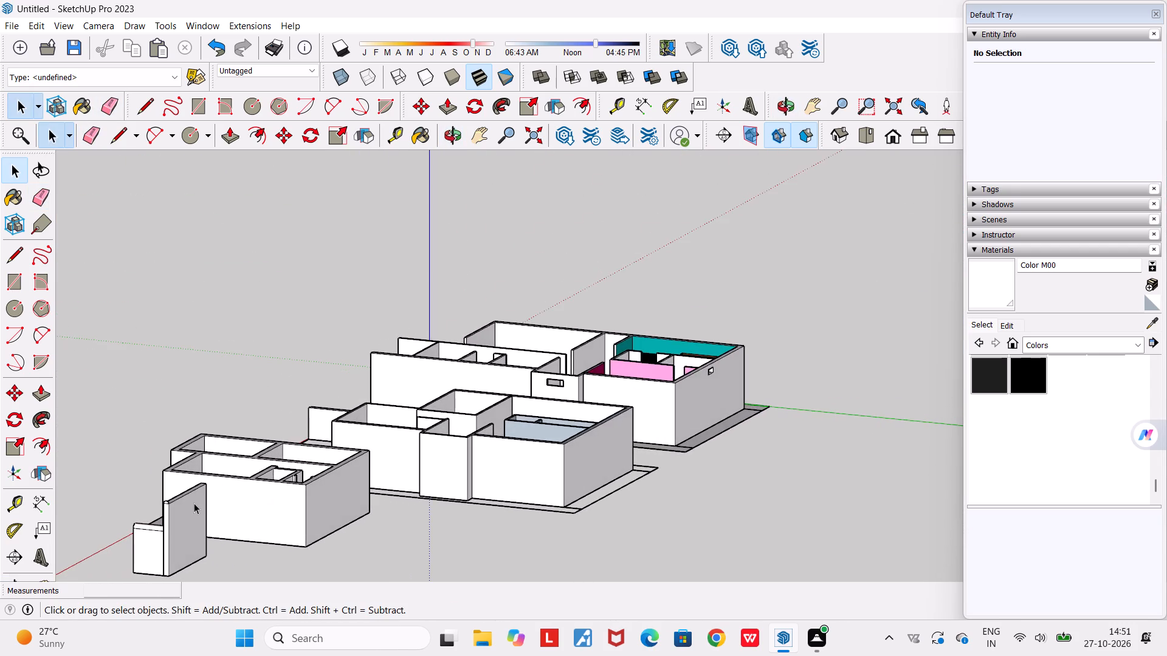
pyautogui.scroll(5, 164, 499)
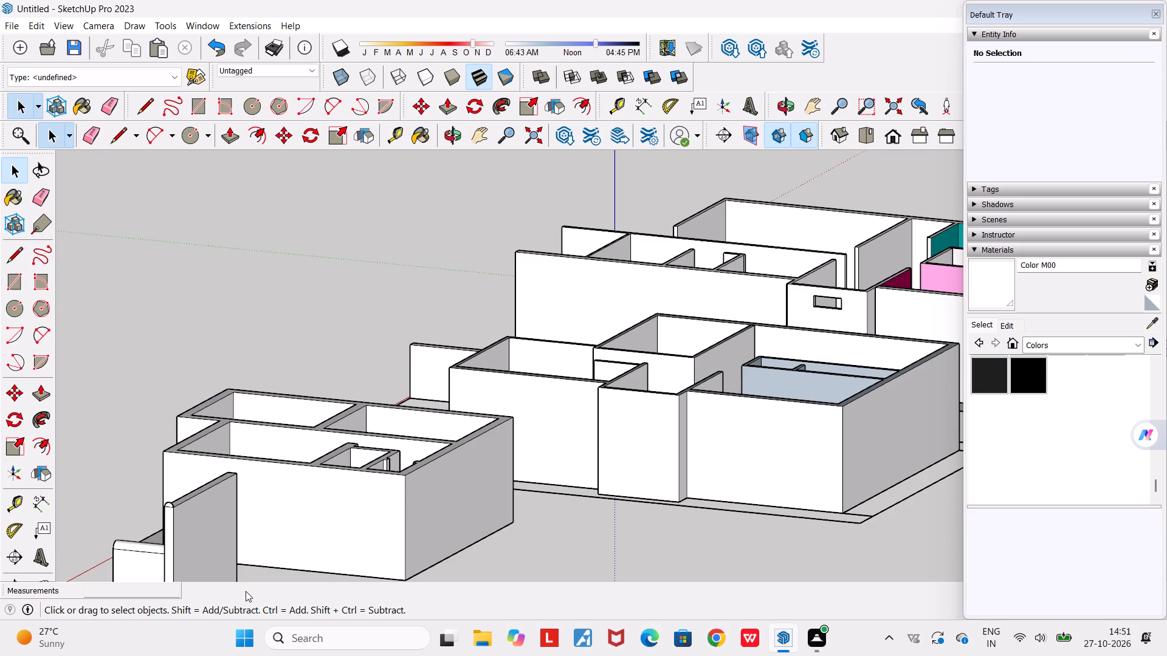
pyautogui.scroll(5, 165, 527)
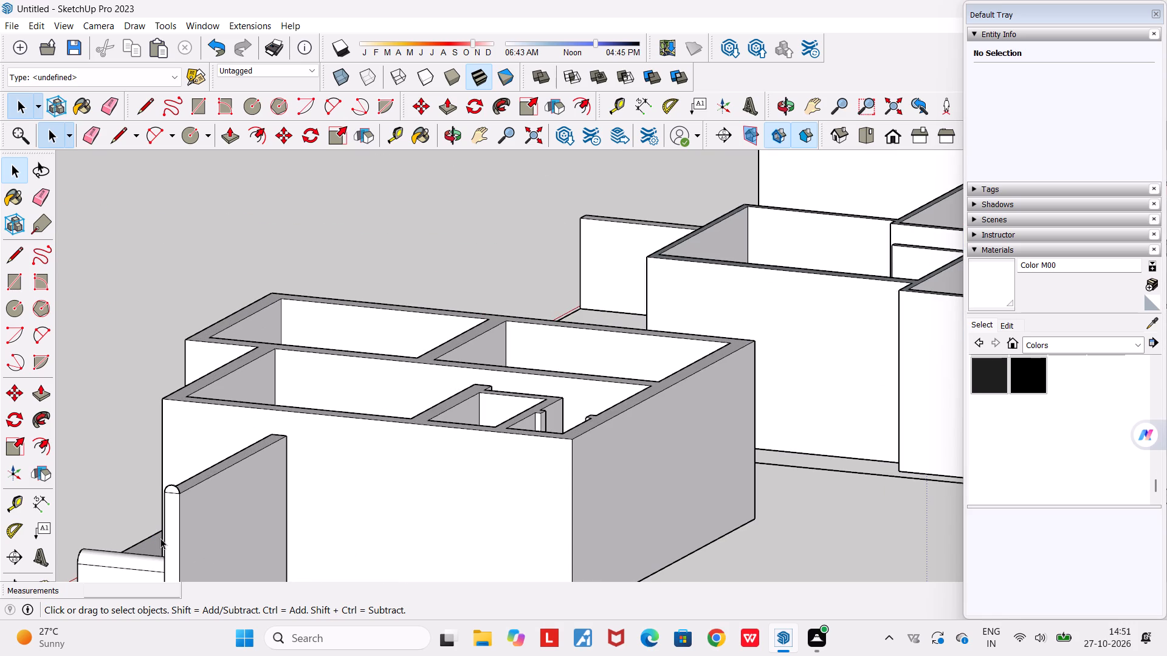
pyautogui.scroll(-5, 195, 540)
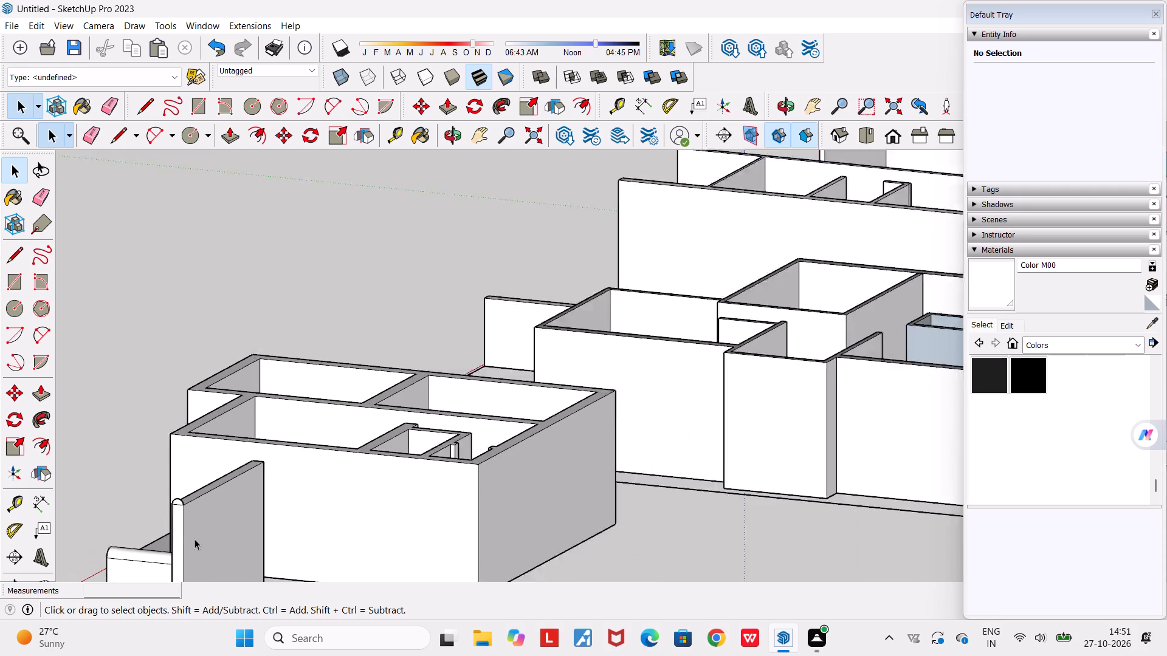
pyautogui.scroll(6, 176, 531)
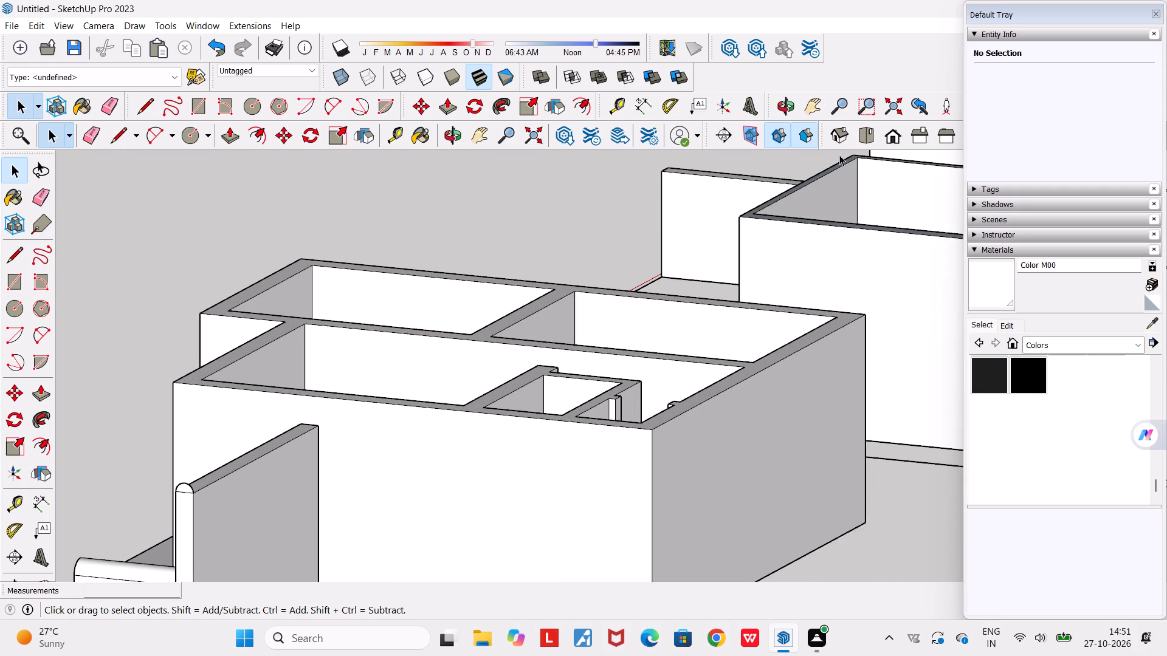
pyautogui.click(814, 111)
pyautogui.moveTo(444, 245); pyautogui.dragTo(777, 125)
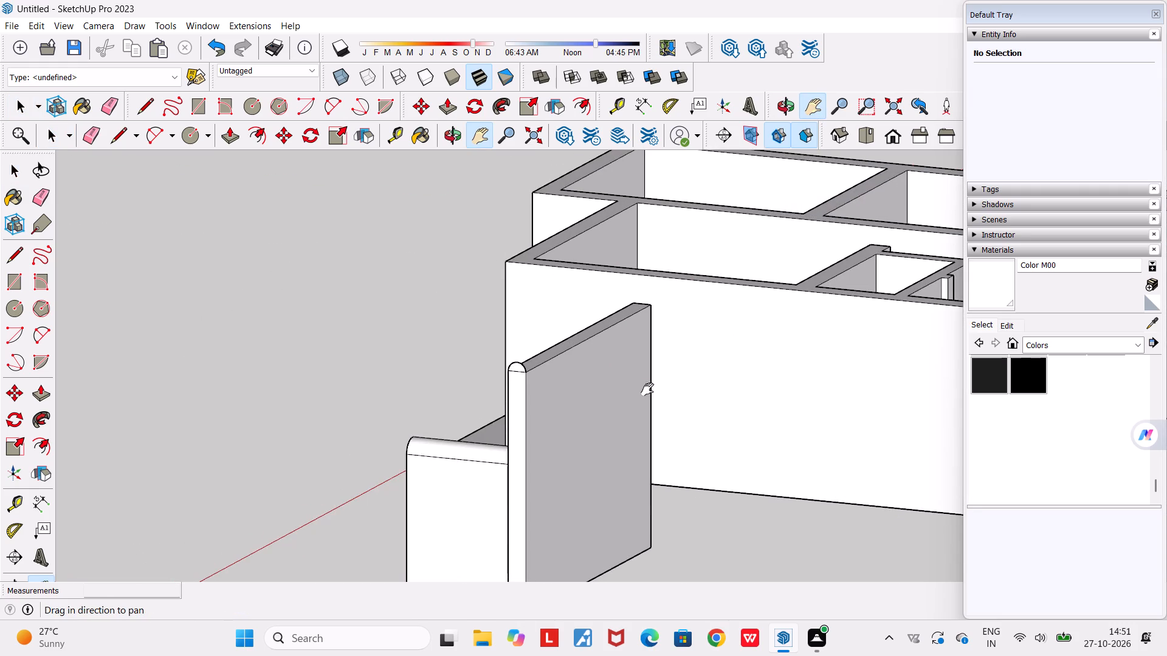
pyautogui.moveTo(645, 390); pyautogui.dragTo(605, 445, button='middle')
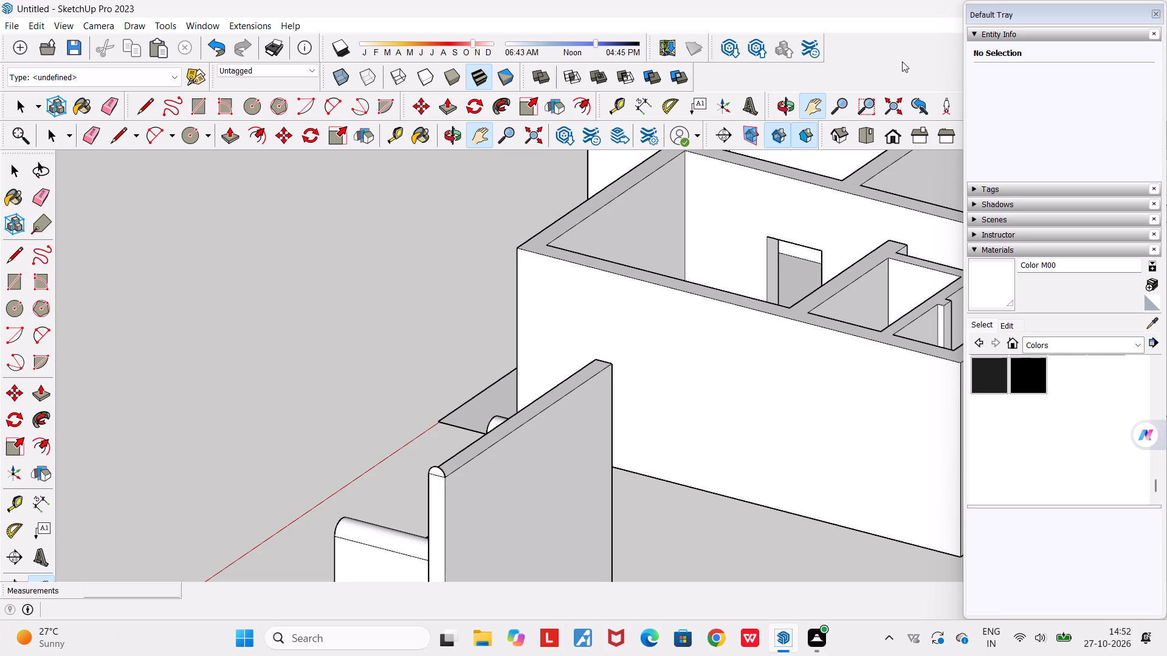
pyautogui.moveTo(528, 471); pyautogui.dragTo(457, 483, button='middle')
pyautogui.scroll(-4, 457, 483)
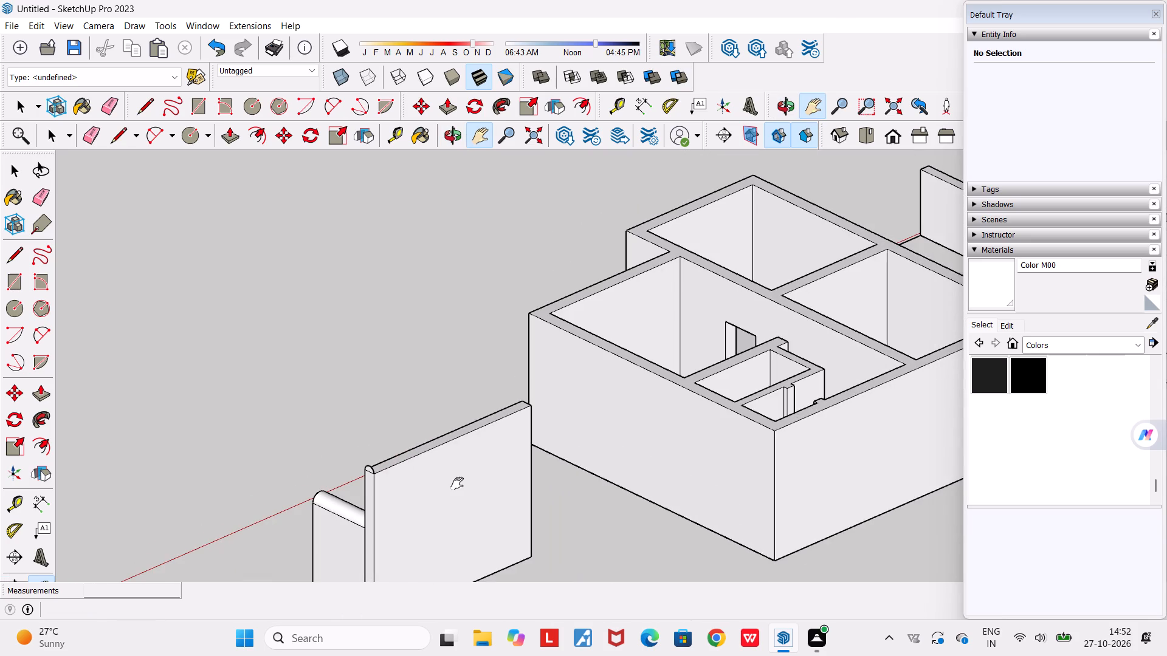
pyautogui.press('space')
pyautogui.scroll(4, 407, 477)
pyautogui.moveTo(407, 484); pyautogui.dragTo(394, 455, button='middle')
pyautogui.scroll(-5, 394, 455)
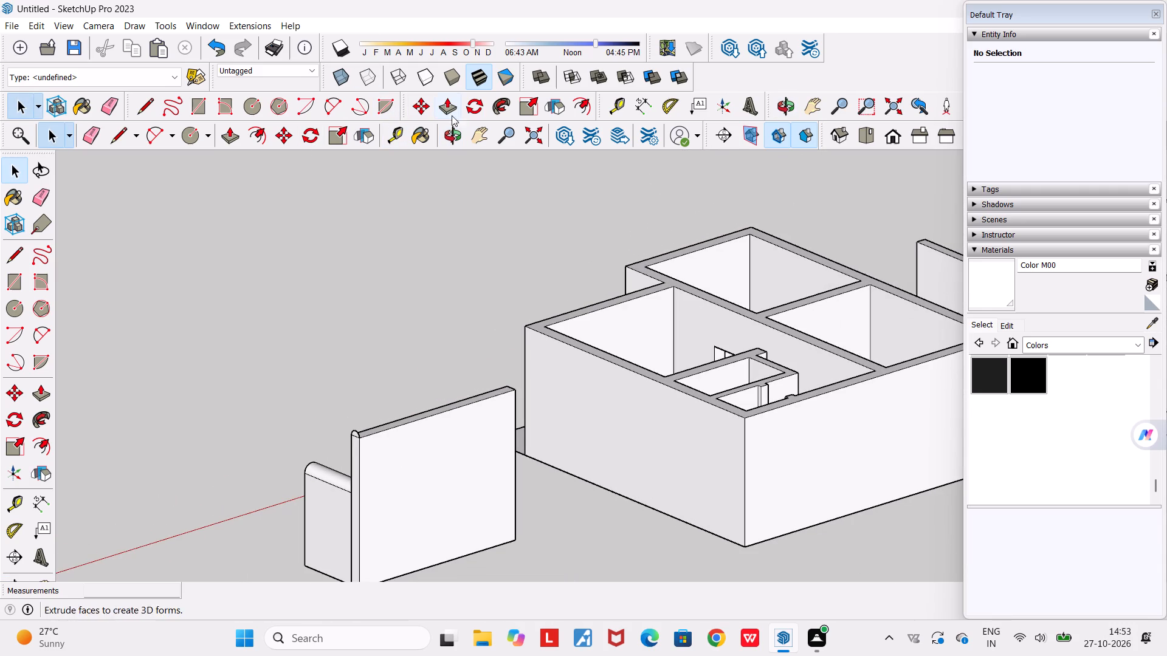
pyautogui.click(504, 108)
pyautogui.scroll(3, 391, 456)
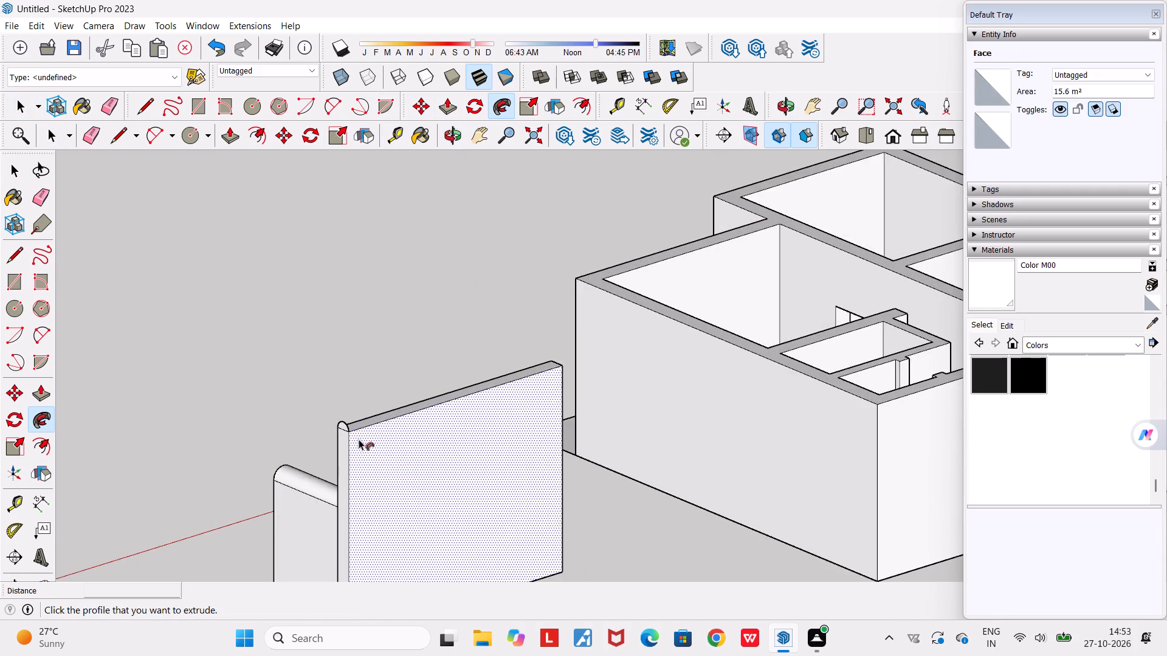
pyautogui.scroll(7, 349, 434)
pyautogui.click(343, 423)
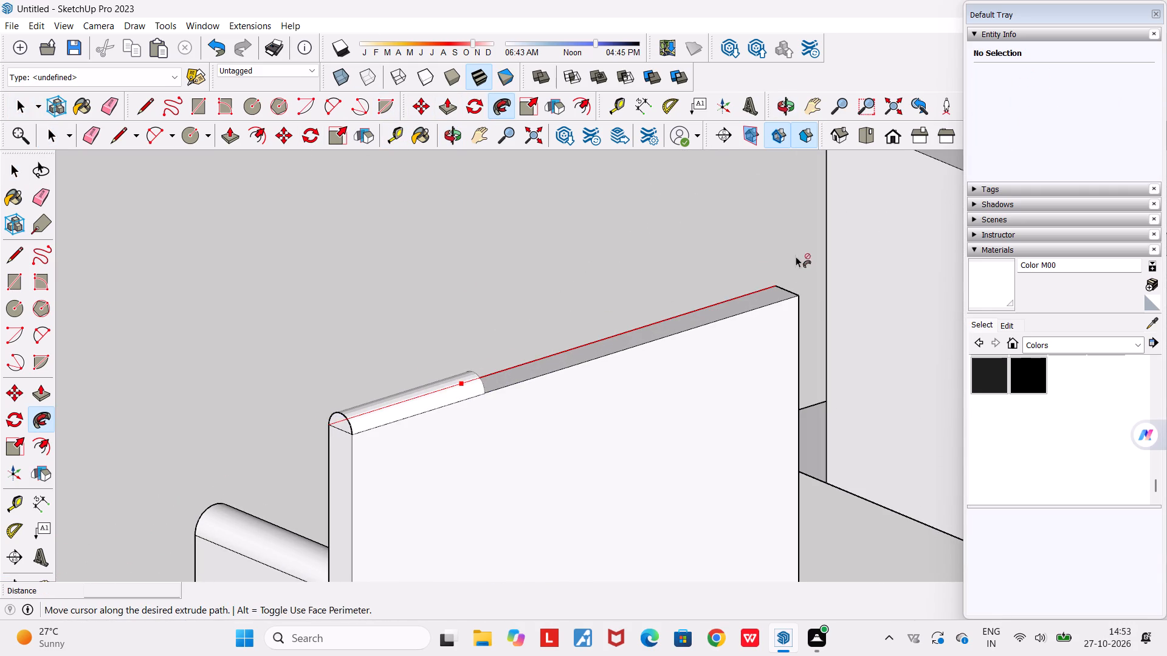
pyautogui.scroll(6, 799, 295)
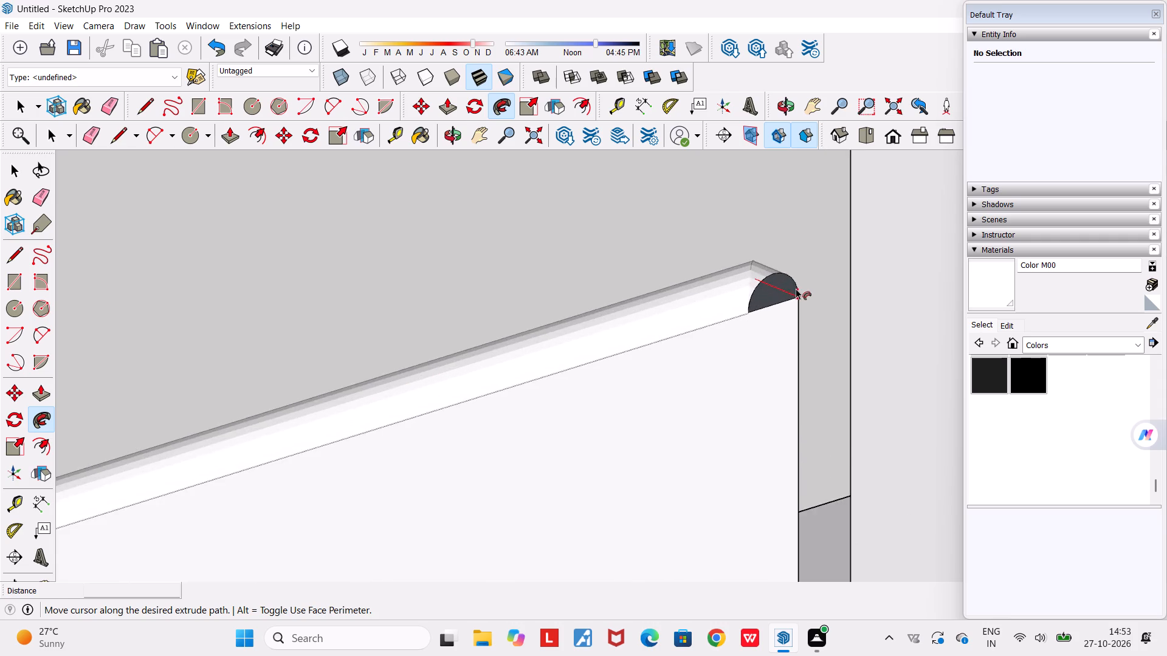
pyautogui.moveTo(795, 289); pyautogui.dragTo(658, 386, button='middle')
pyautogui.scroll(-3, 658, 386)
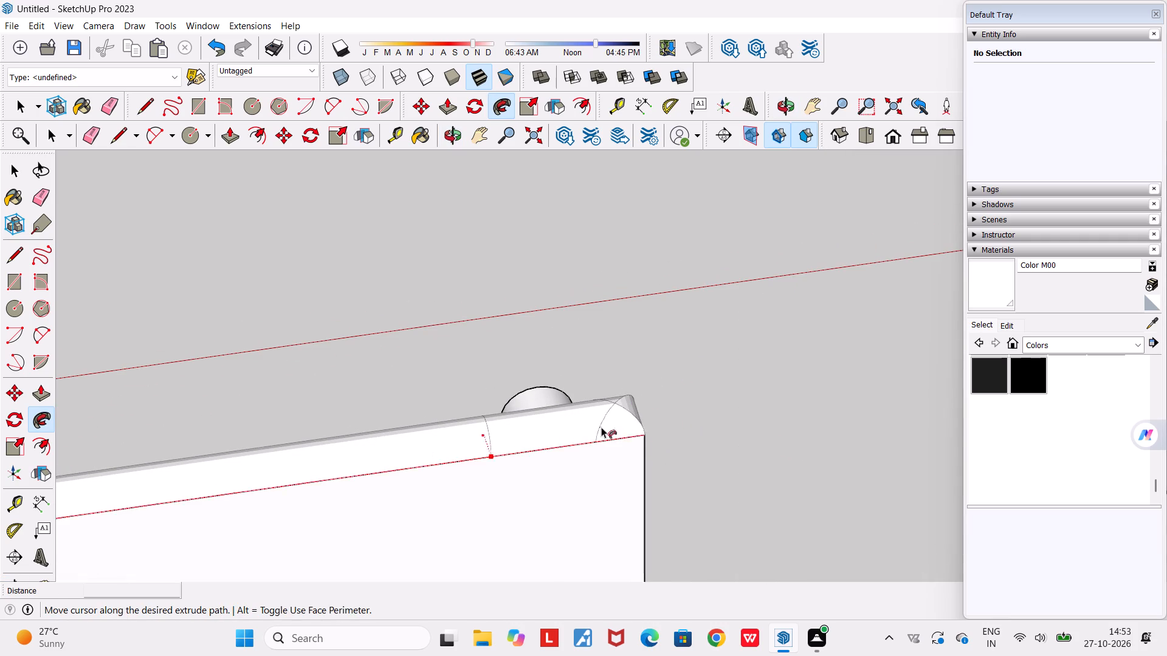
pyautogui.moveTo(636, 417); pyautogui.dragTo(349, 456, button='middle')
pyautogui.scroll(-3, 348, 455)
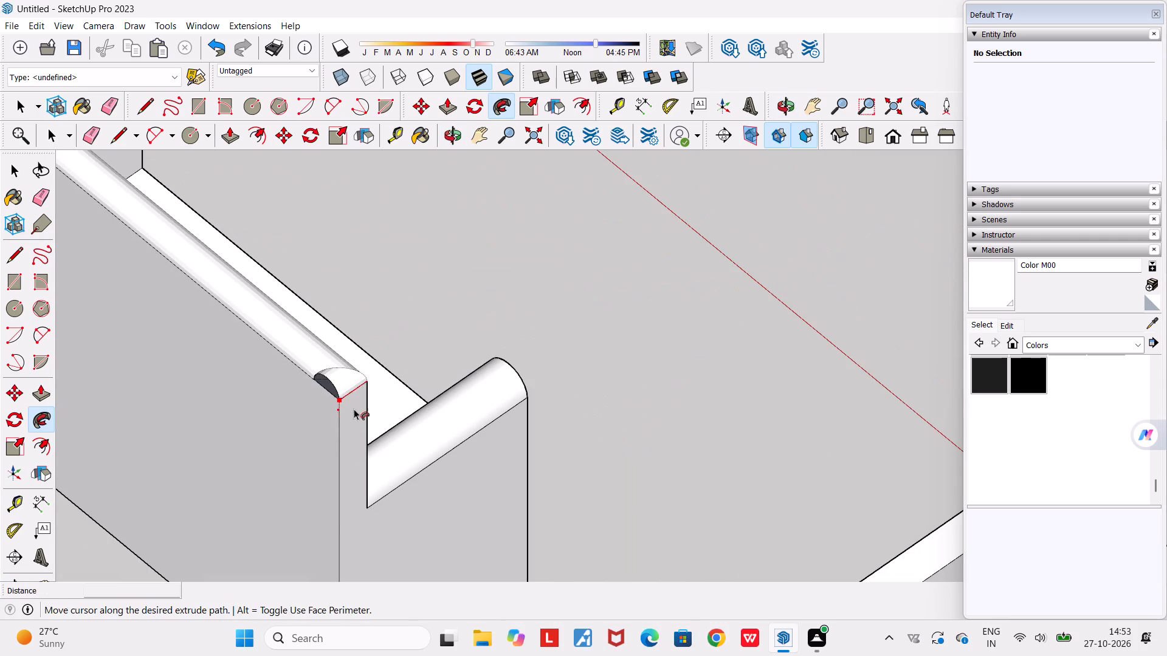
pyautogui.click(357, 406)
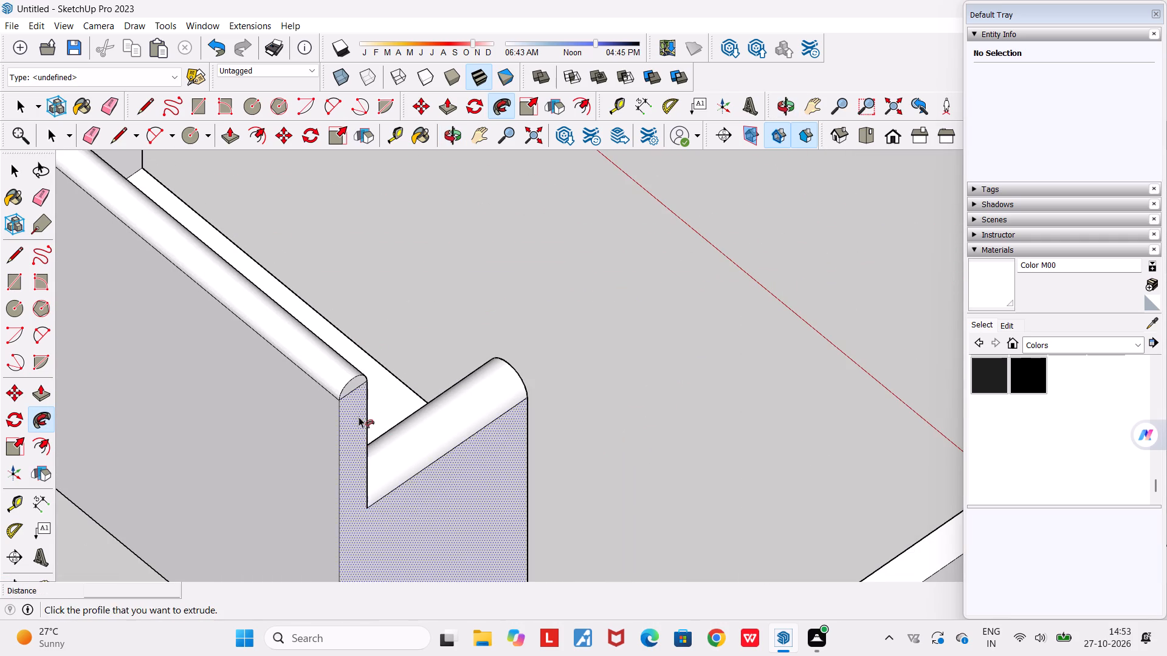
# Erase the seam lines between the rounded top and the flat end face at both ends of the sofa back.
pyautogui.moveTo(359, 417); pyautogui.dragTo(418, 361, button='middle')
pyautogui.scroll(-3, 419, 361)
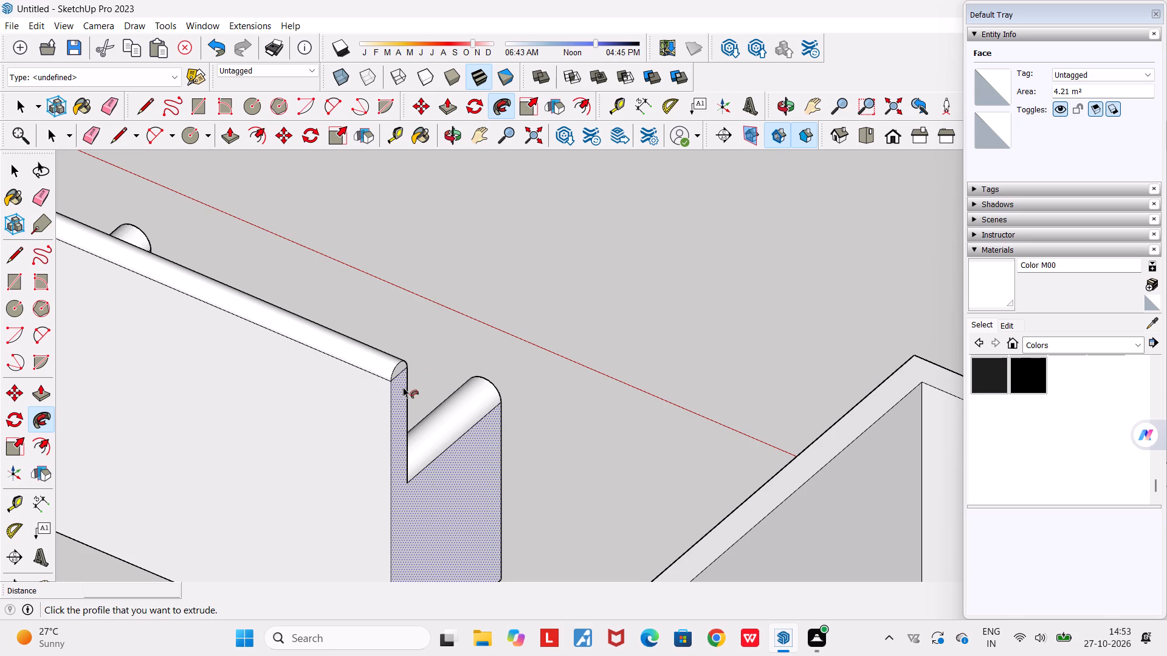
pyautogui.press('e')
pyautogui.scroll(9, 396, 376)
pyautogui.moveTo(398, 360); pyautogui.dragTo(407, 403)
pyautogui.scroll(-3, 407, 404)
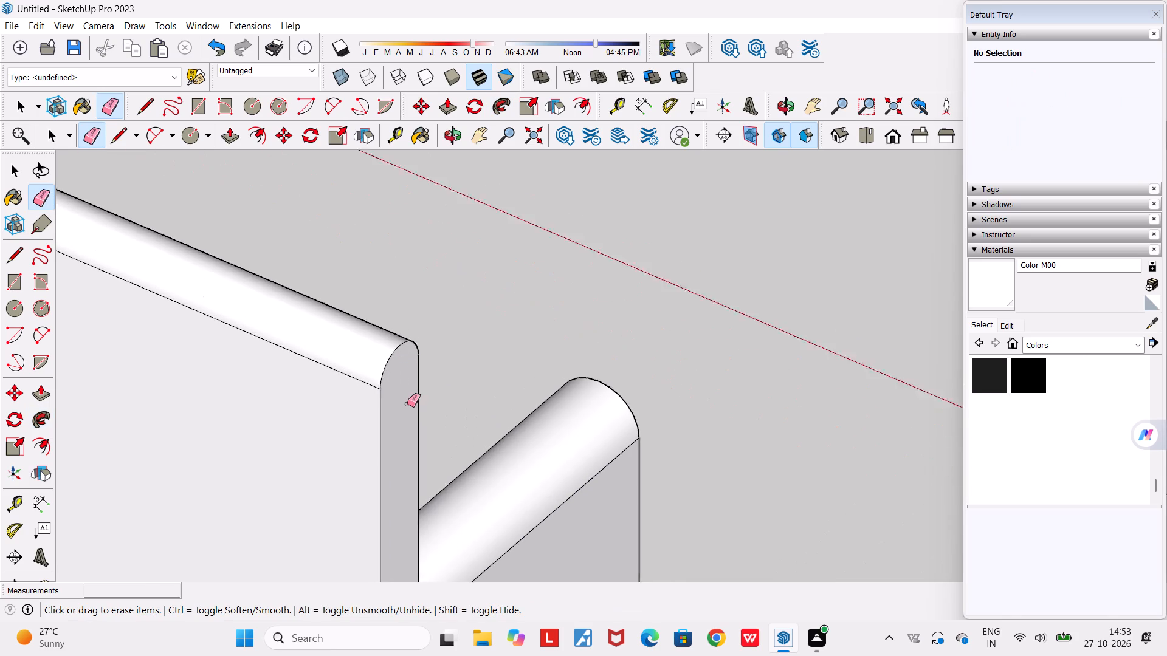
pyautogui.scroll(-14, 407, 404)
pyautogui.moveTo(357, 436); pyautogui.dragTo(886, 411, button='middle')
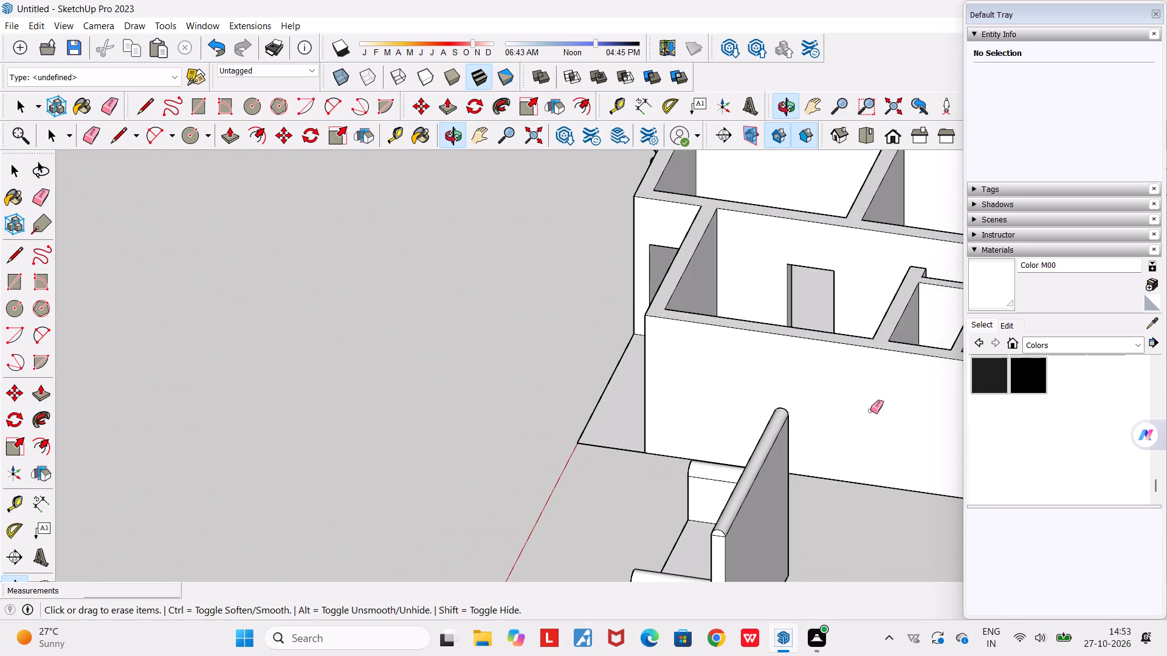
pyautogui.scroll(8, 694, 559)
pyautogui.scroll(11, 754, 524)
pyautogui.moveTo(739, 476); pyautogui.dragTo(737, 514)
pyautogui.scroll(-10, 737, 514)
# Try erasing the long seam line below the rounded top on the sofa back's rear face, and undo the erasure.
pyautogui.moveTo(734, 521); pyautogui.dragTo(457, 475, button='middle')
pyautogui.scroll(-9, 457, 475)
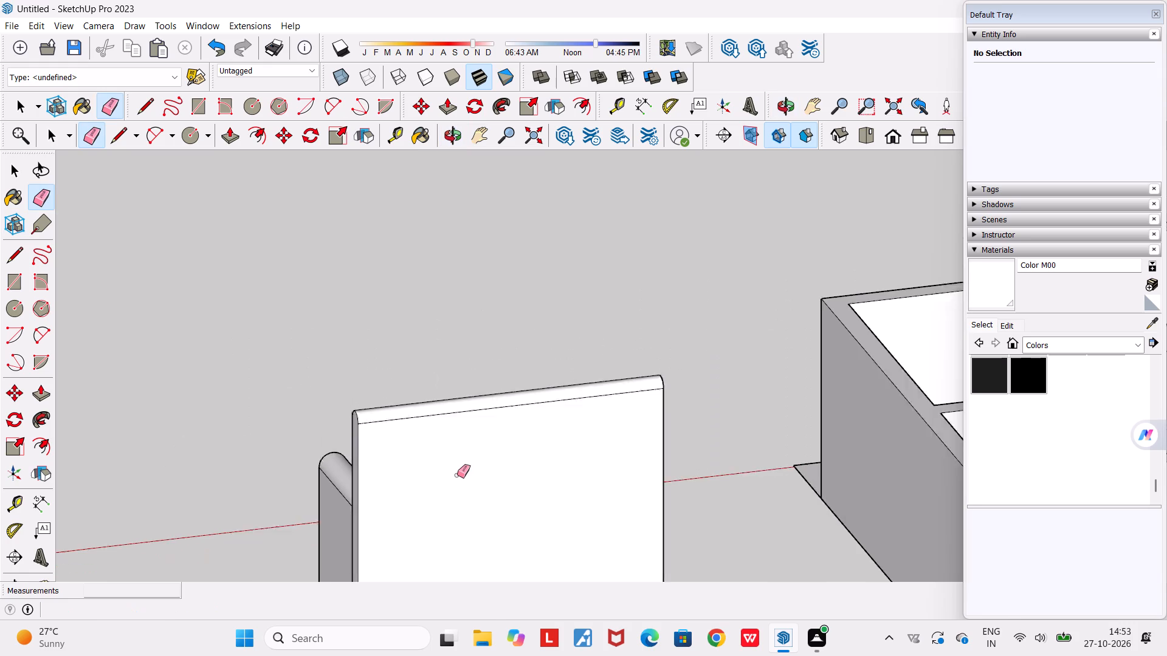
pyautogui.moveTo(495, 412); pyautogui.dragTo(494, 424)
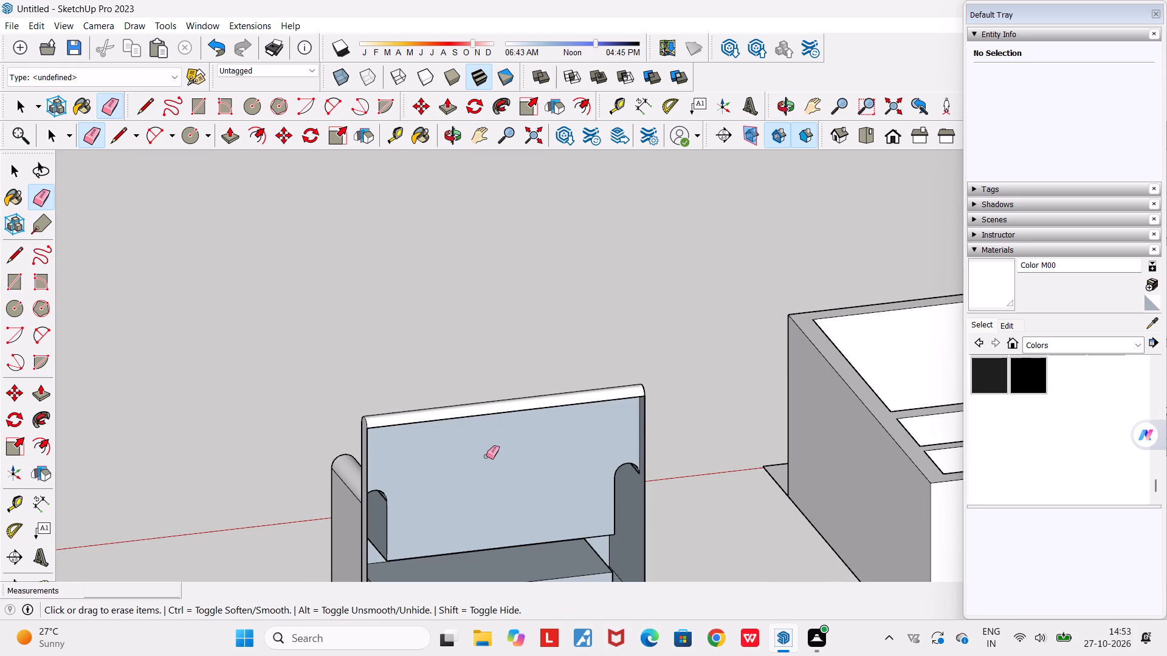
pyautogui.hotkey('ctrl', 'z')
# Examine the sofa's rounded back and arms from the rear, the side and the front.
pyautogui.scroll(-4, 486, 457)
pyautogui.moveTo(504, 503); pyautogui.dragTo(154, 519, button='middle')
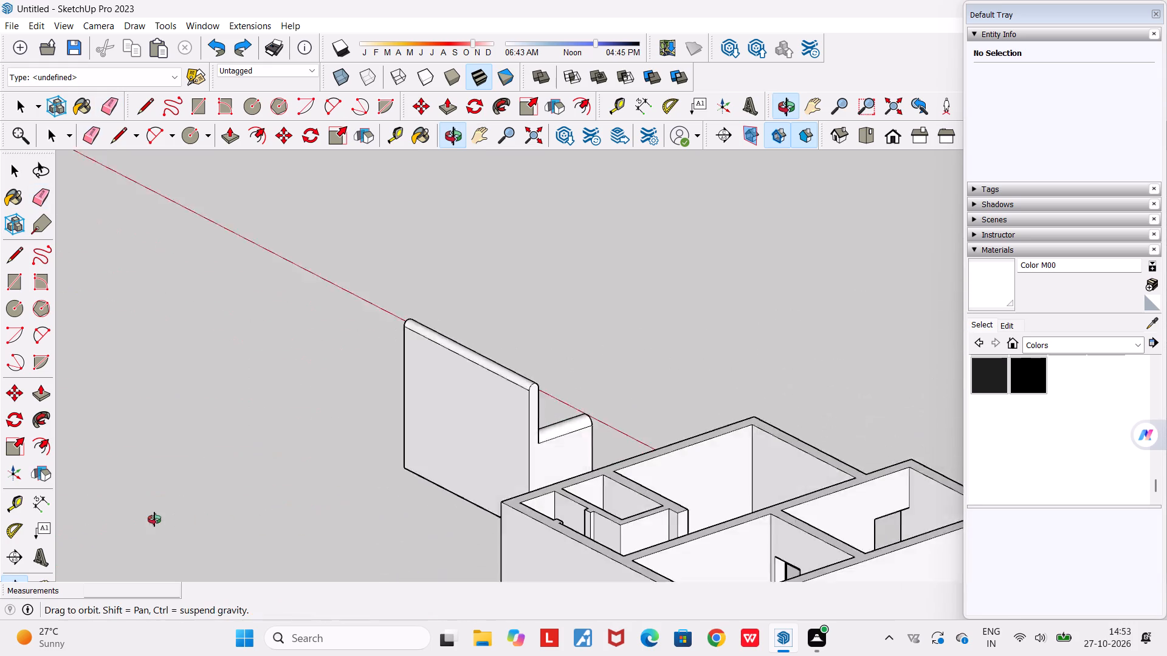
pyautogui.moveTo(154, 519); pyautogui.dragTo(145, 519, button='middle')
pyautogui.scroll(-2, 145, 519)
pyautogui.moveTo(439, 452); pyautogui.dragTo(825, 439, button='middle')
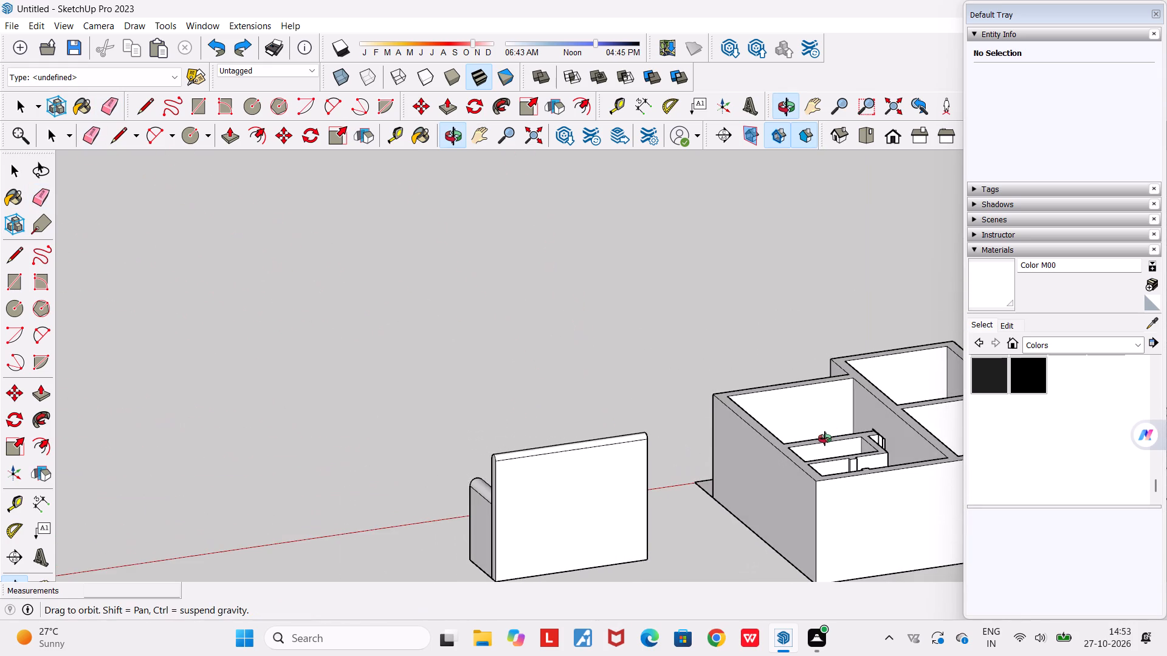
pyautogui.moveTo(825, 439); pyautogui.dragTo(246, 477, button='middle')
pyautogui.scroll(-4, 202, 475)
pyautogui.moveTo(532, 447); pyautogui.dragTo(238, 409, button='middle')
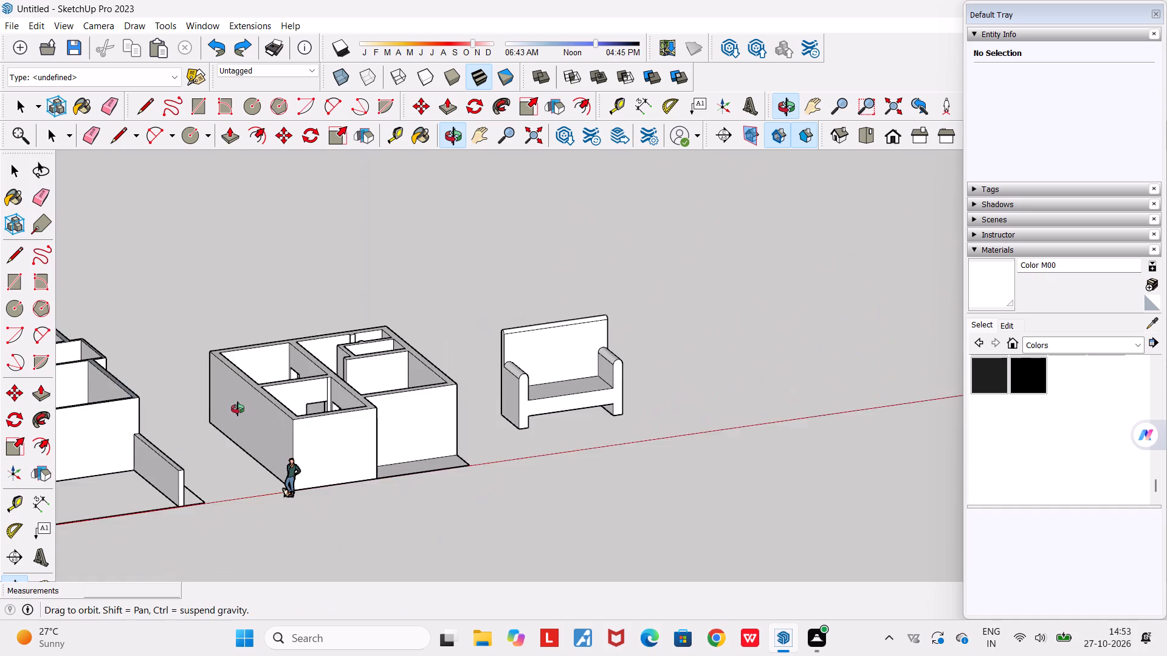
pyautogui.moveTo(238, 409); pyautogui.dragTo(207, 403, button='middle')
pyautogui.moveTo(647, 387); pyautogui.dragTo(526, 388, button='middle')
pyautogui.scroll(5, 588, 373)
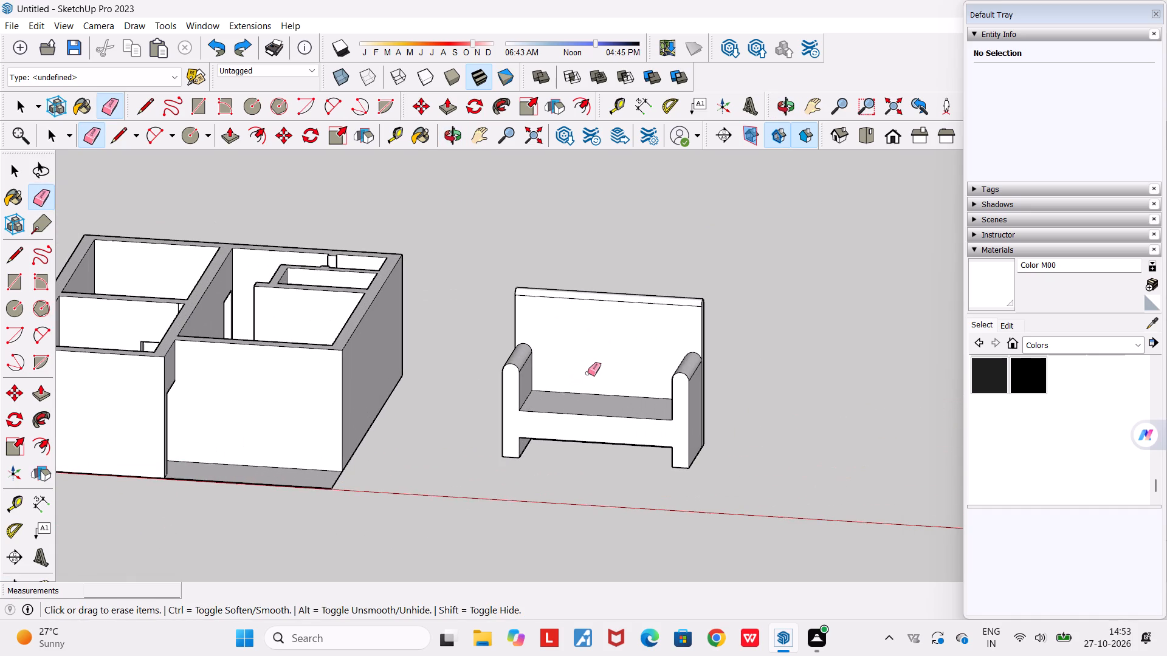
# Examine the finished sofa from the front and at an angle beside the floor models.
pyautogui.press('space')
pyautogui.scroll(6, 589, 393)
pyautogui.moveTo(570, 424); pyautogui.dragTo(624, 527, button='middle')
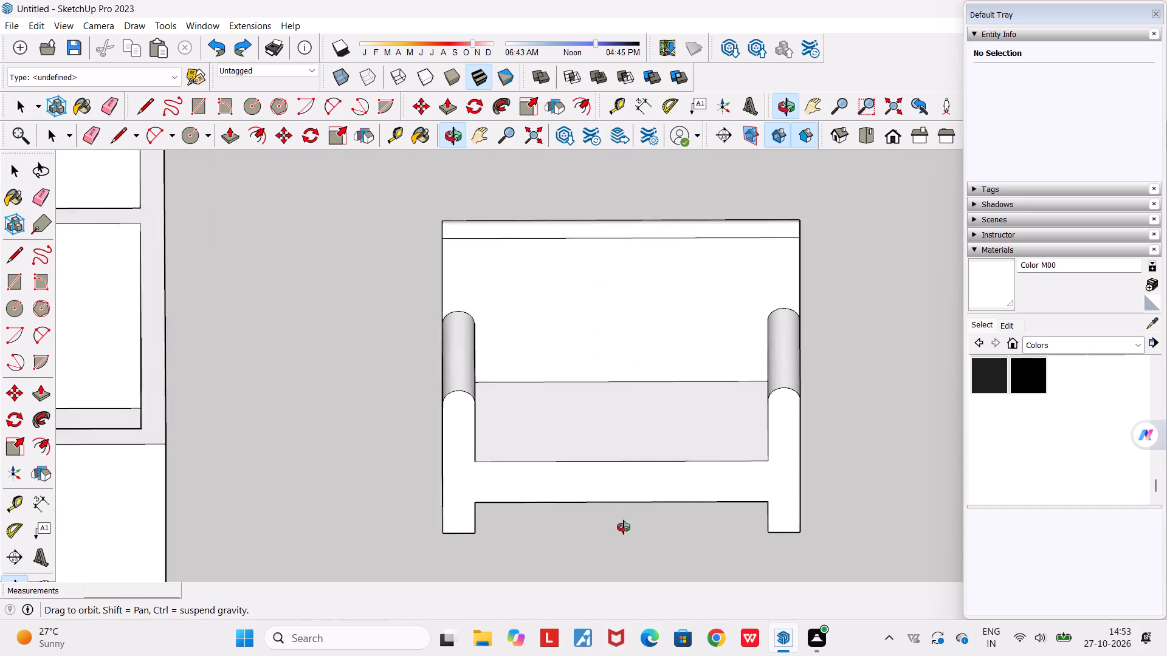
pyautogui.moveTo(624, 527); pyautogui.dragTo(635, 534, button='middle')
pyautogui.scroll(2, 582, 464)
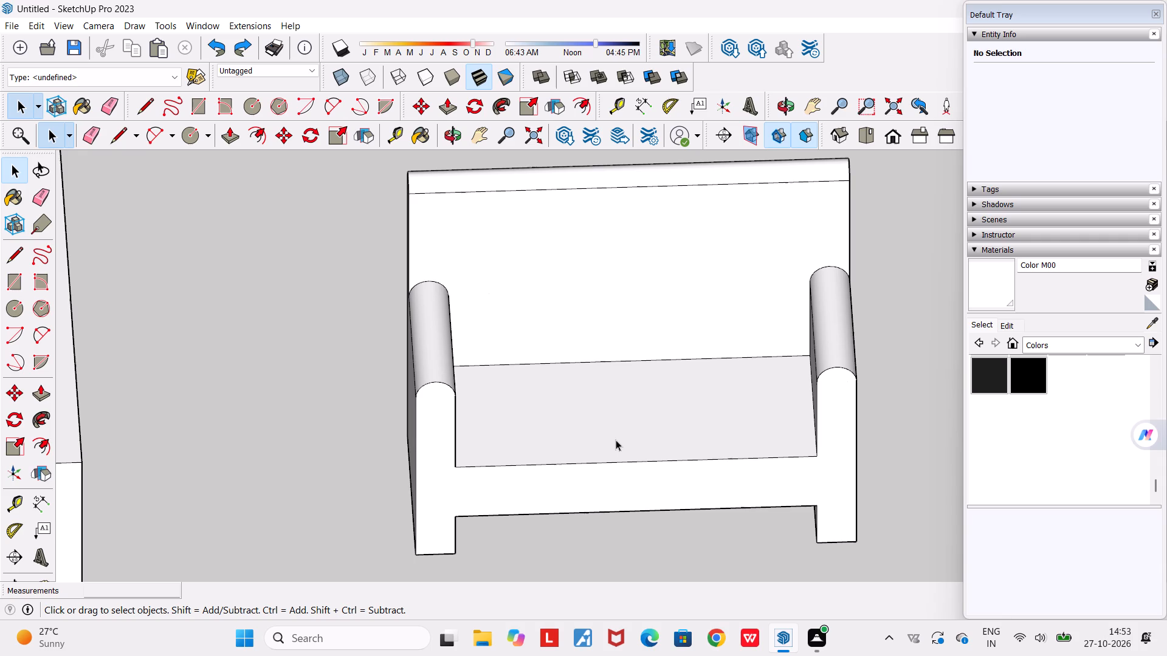
pyautogui.scroll(-3, 616, 440)
pyautogui.moveTo(601, 432); pyautogui.dragTo(429, 330, button='middle')
pyautogui.scroll(-5, 429, 330)
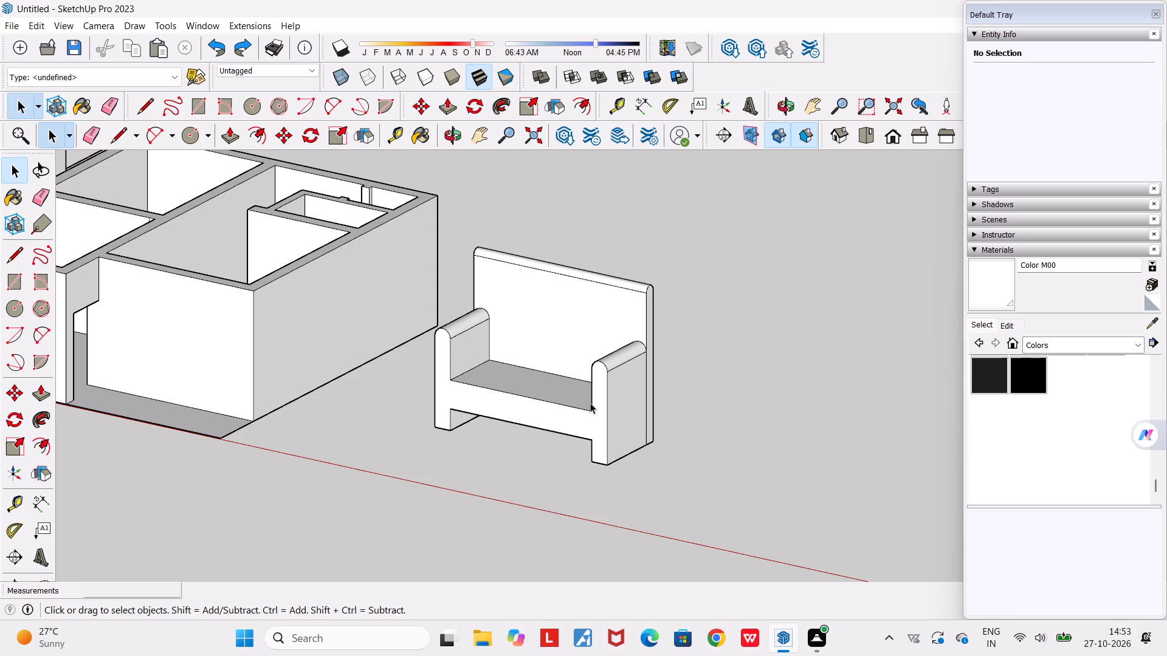
pyautogui.scroll(4, 568, 376)
pyautogui.moveTo(554, 431); pyautogui.dragTo(572, 432, button='middle')
pyautogui.scroll(1, 556, 431)
pyautogui.scroll(-11, 572, 432)
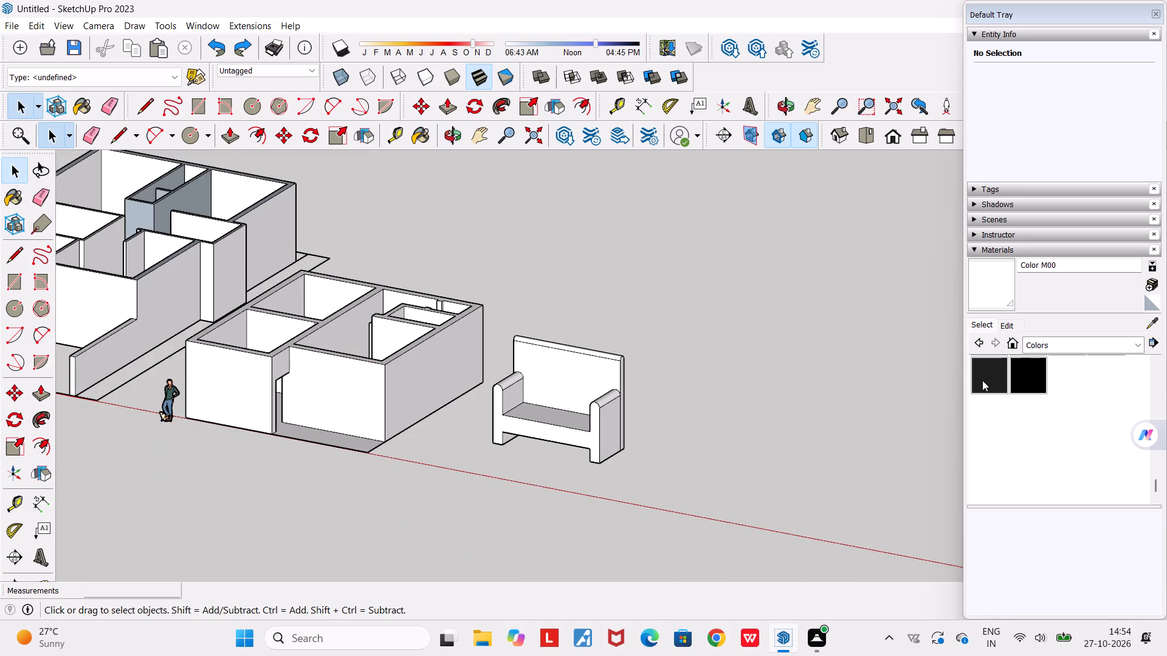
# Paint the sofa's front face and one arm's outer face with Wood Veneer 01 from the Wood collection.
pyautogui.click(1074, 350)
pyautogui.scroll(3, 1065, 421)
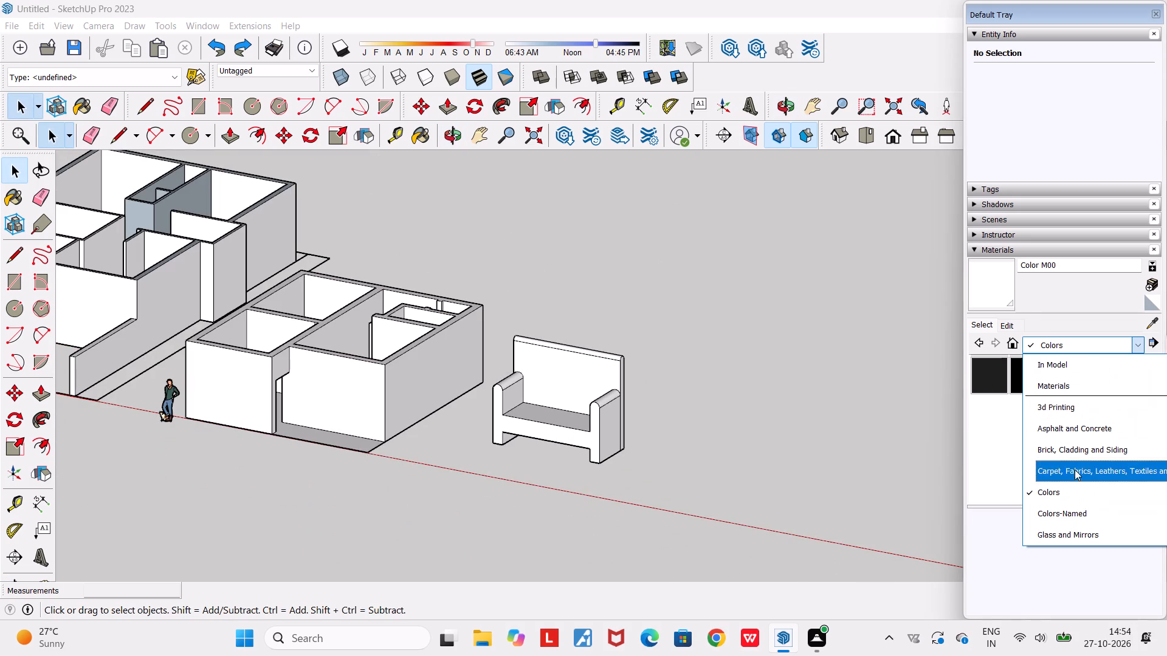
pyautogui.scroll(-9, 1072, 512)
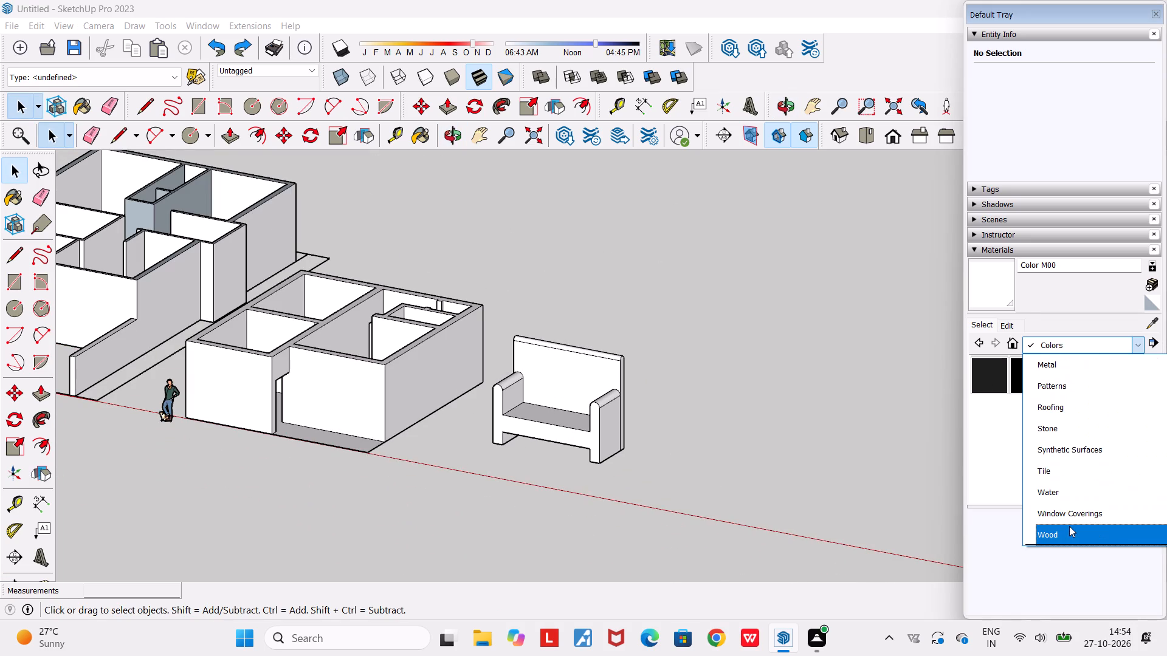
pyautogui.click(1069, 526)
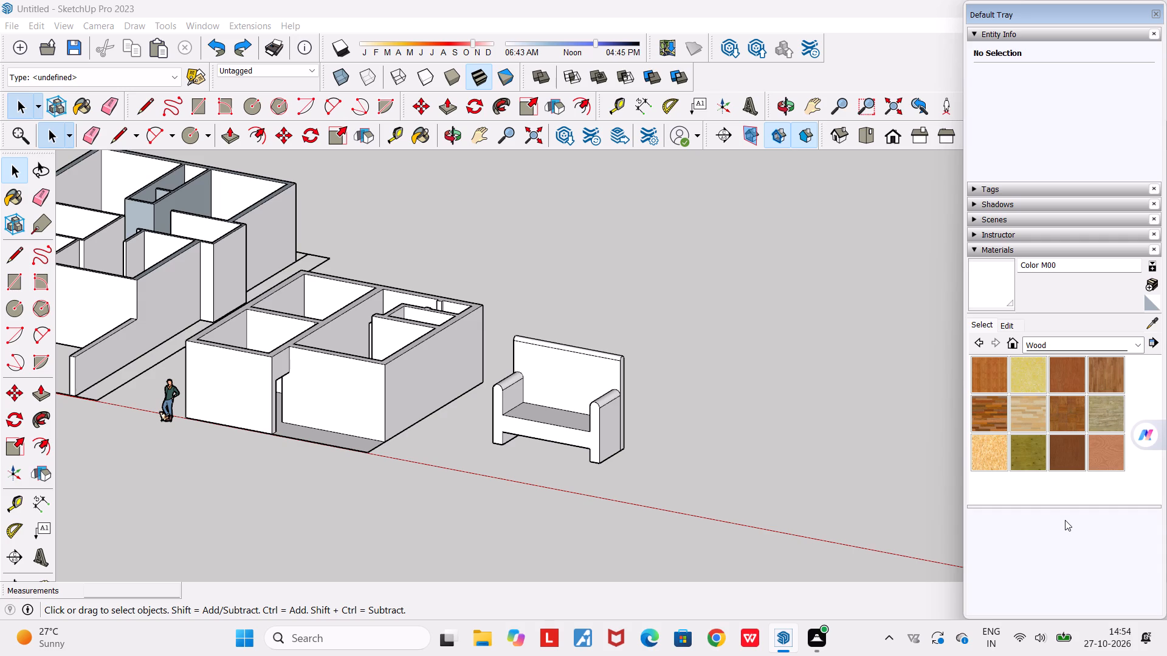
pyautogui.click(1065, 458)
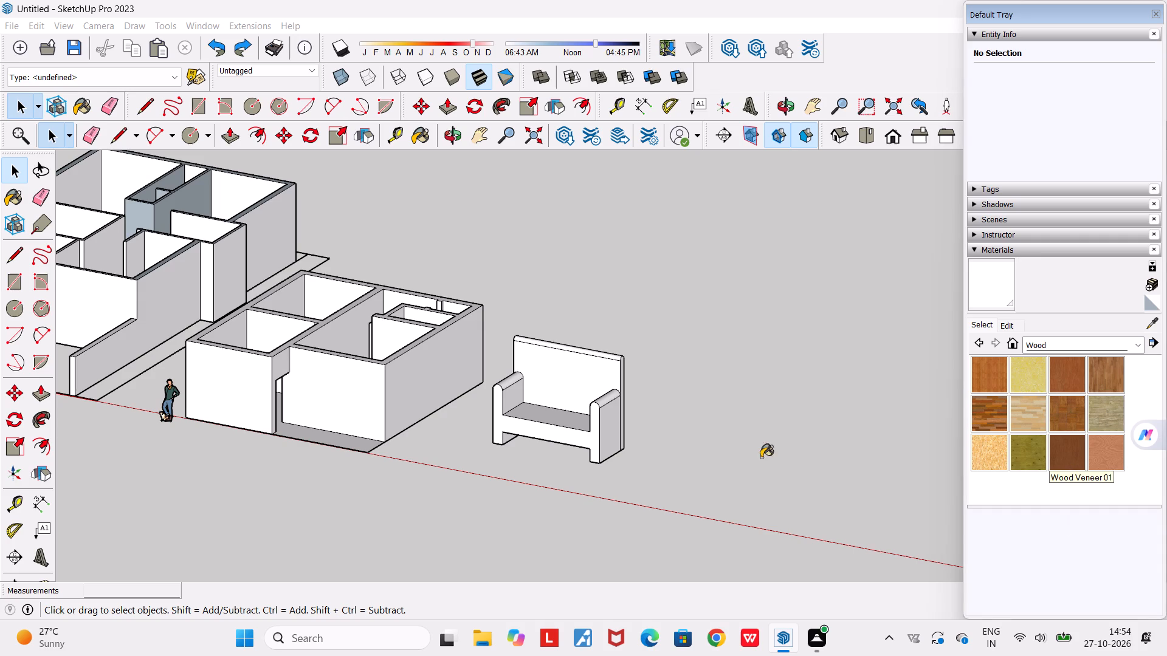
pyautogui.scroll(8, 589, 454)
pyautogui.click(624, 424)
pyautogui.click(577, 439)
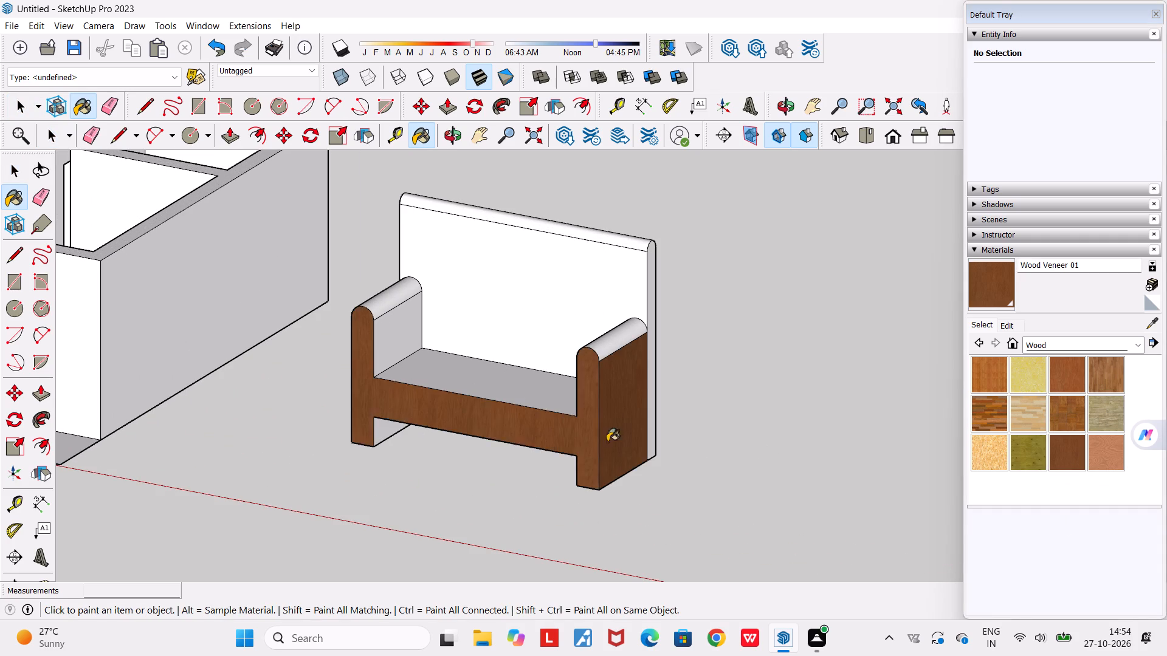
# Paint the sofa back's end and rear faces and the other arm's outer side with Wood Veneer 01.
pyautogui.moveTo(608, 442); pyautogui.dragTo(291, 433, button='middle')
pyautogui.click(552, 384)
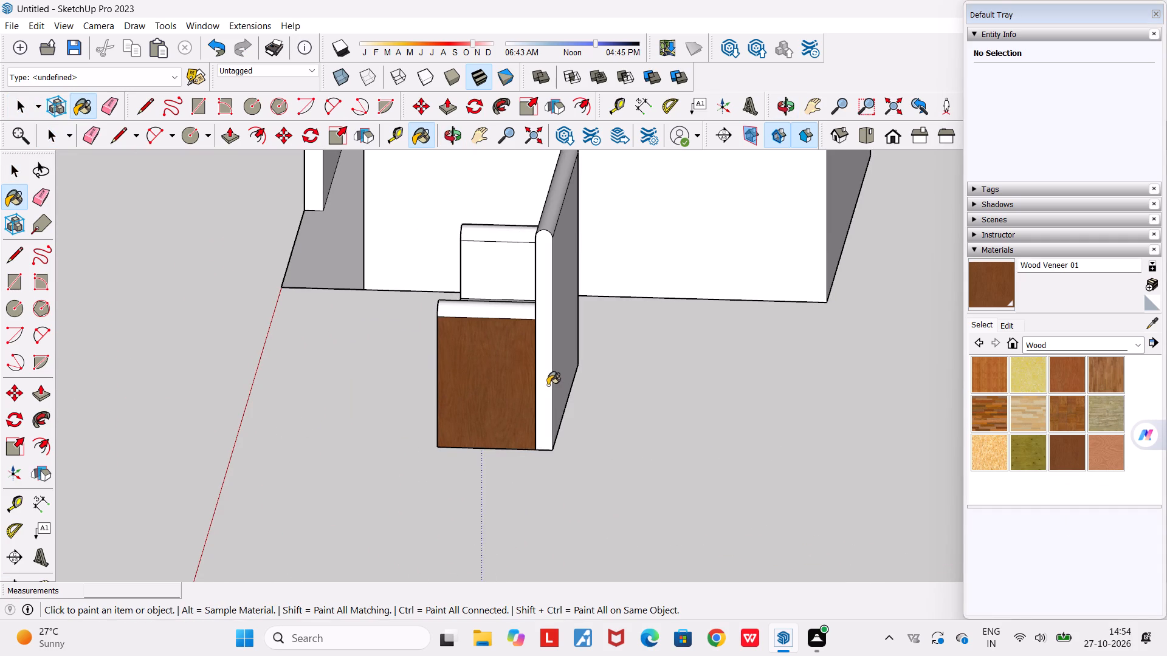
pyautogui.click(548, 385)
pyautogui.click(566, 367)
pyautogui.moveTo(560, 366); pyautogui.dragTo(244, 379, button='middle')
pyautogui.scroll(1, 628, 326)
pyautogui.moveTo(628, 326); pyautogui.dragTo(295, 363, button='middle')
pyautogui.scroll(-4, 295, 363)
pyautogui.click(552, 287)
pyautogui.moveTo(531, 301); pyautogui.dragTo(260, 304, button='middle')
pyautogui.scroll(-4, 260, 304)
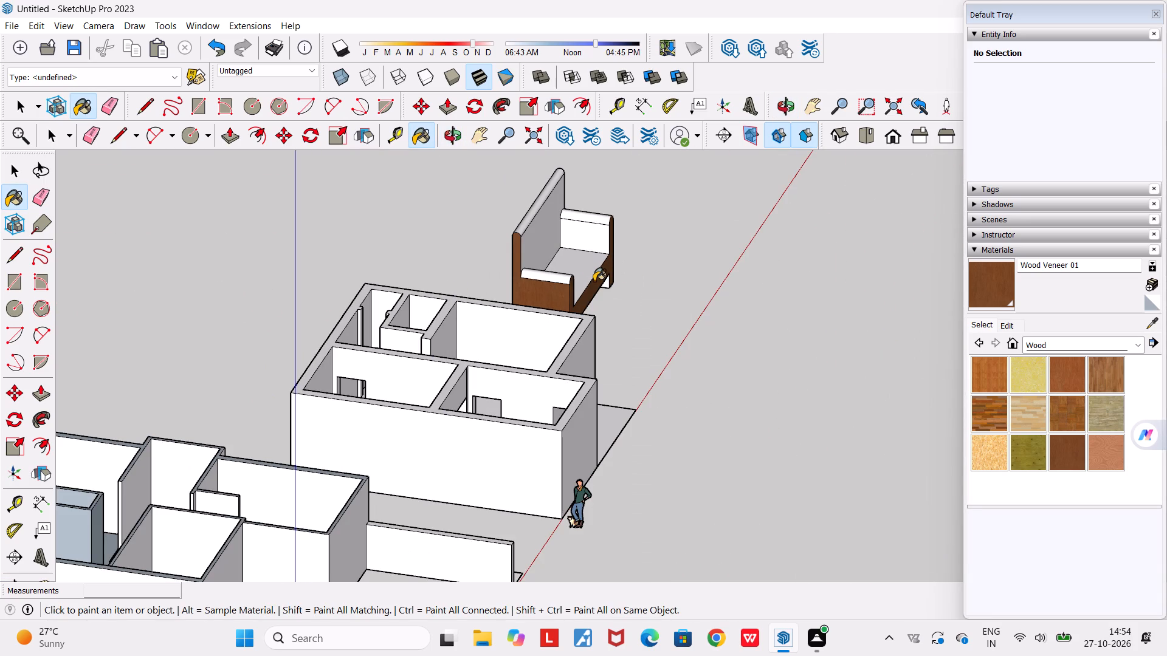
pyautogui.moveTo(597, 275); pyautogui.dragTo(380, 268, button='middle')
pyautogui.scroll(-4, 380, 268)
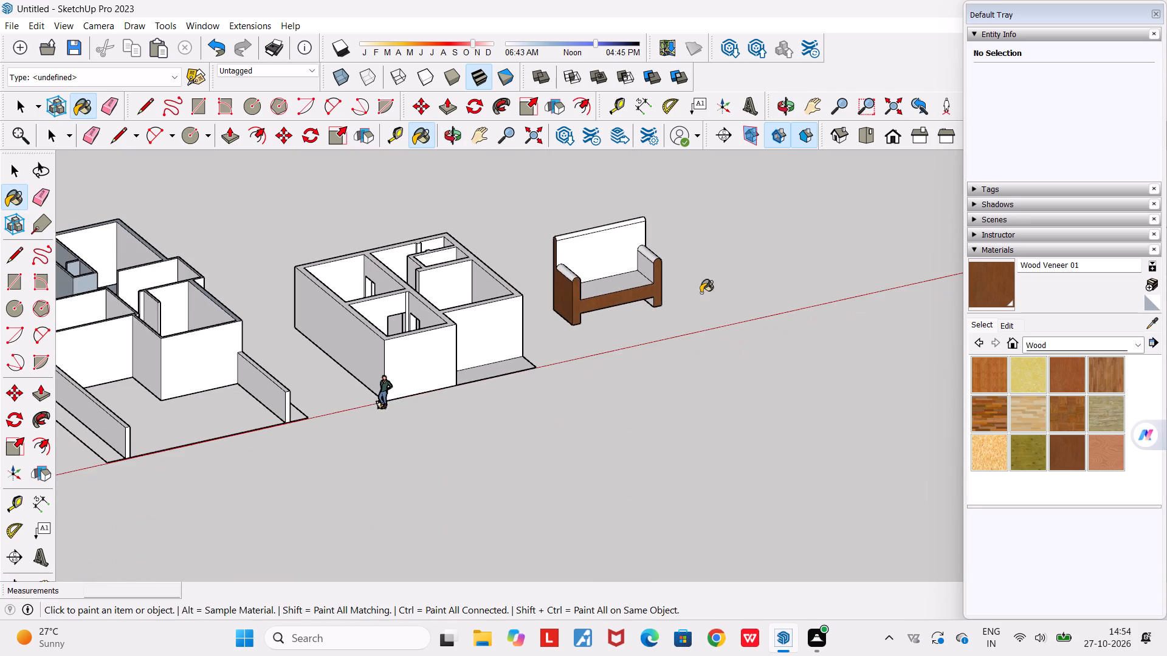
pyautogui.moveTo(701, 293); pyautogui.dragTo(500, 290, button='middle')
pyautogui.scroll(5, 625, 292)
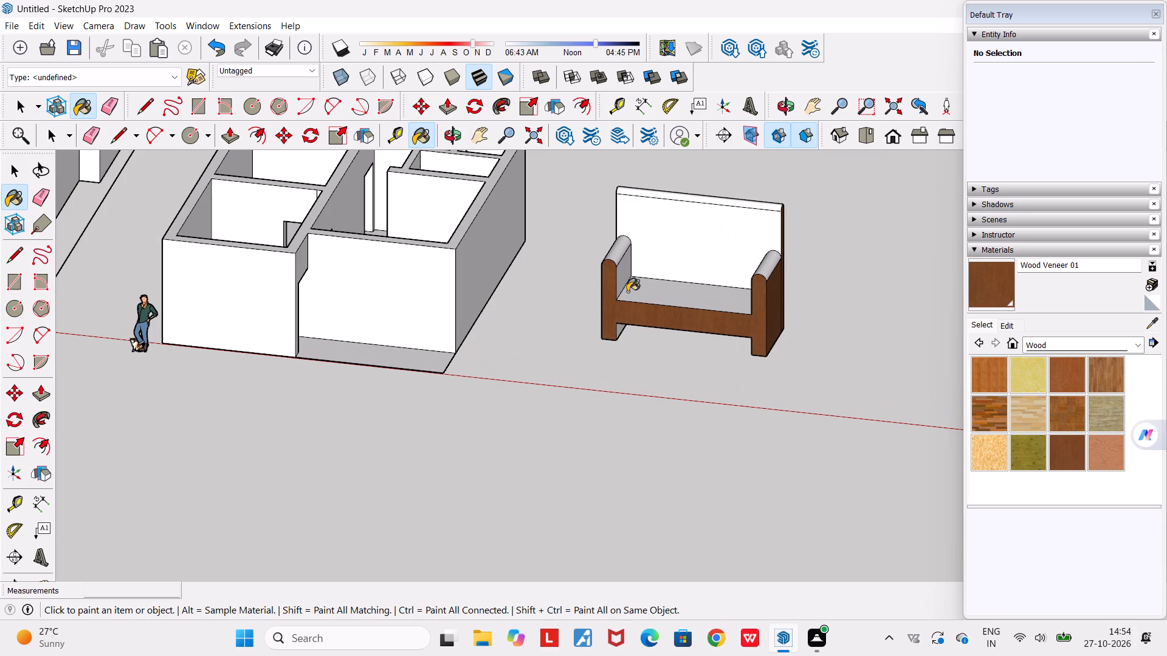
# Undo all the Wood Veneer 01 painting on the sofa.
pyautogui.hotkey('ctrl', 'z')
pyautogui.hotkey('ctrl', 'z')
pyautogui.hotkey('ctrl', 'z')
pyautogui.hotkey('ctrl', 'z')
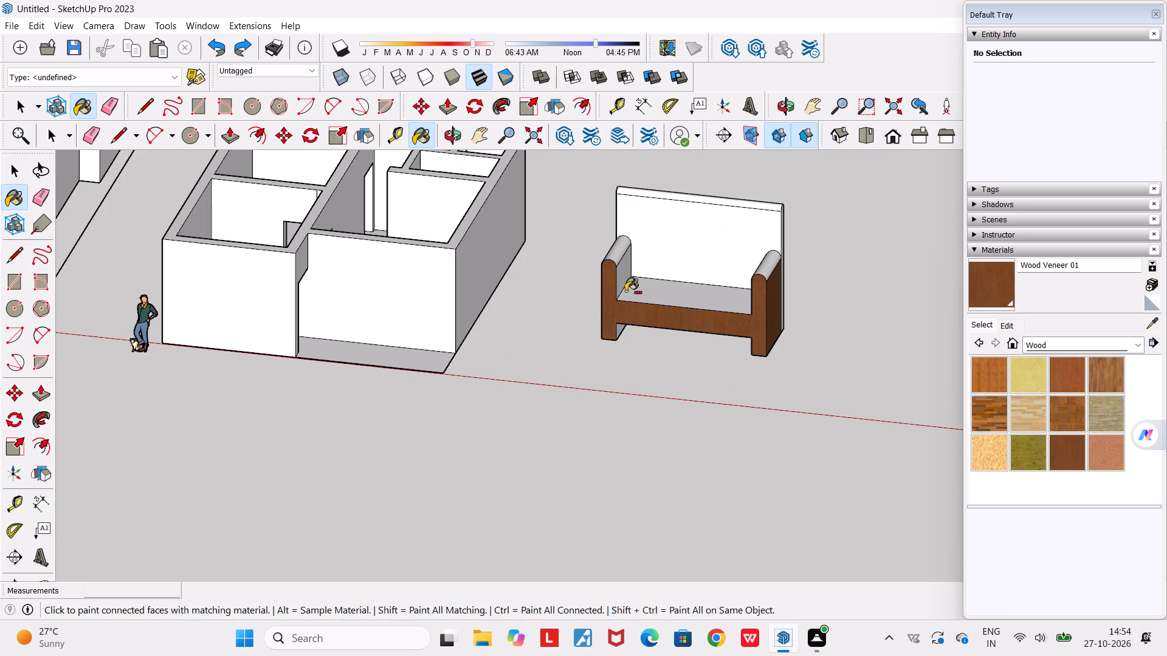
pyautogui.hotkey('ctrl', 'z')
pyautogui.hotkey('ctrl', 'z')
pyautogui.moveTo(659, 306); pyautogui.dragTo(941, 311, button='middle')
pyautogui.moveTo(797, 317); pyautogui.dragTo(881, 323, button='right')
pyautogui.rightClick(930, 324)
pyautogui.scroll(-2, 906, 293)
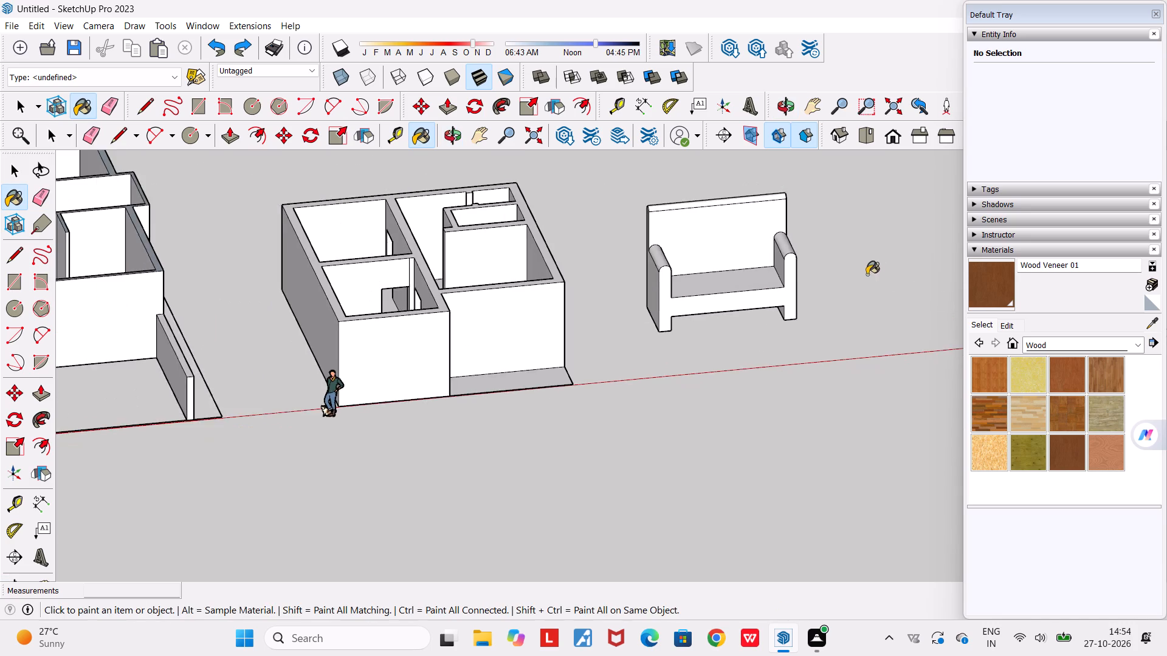
# Paint the sofa's front face and one arm's outer face with black Color M09 from the Colors collection.
pyautogui.moveTo(851, 276); pyautogui.dragTo(773, 319, button='middle')
pyautogui.scroll(-7, 773, 319)
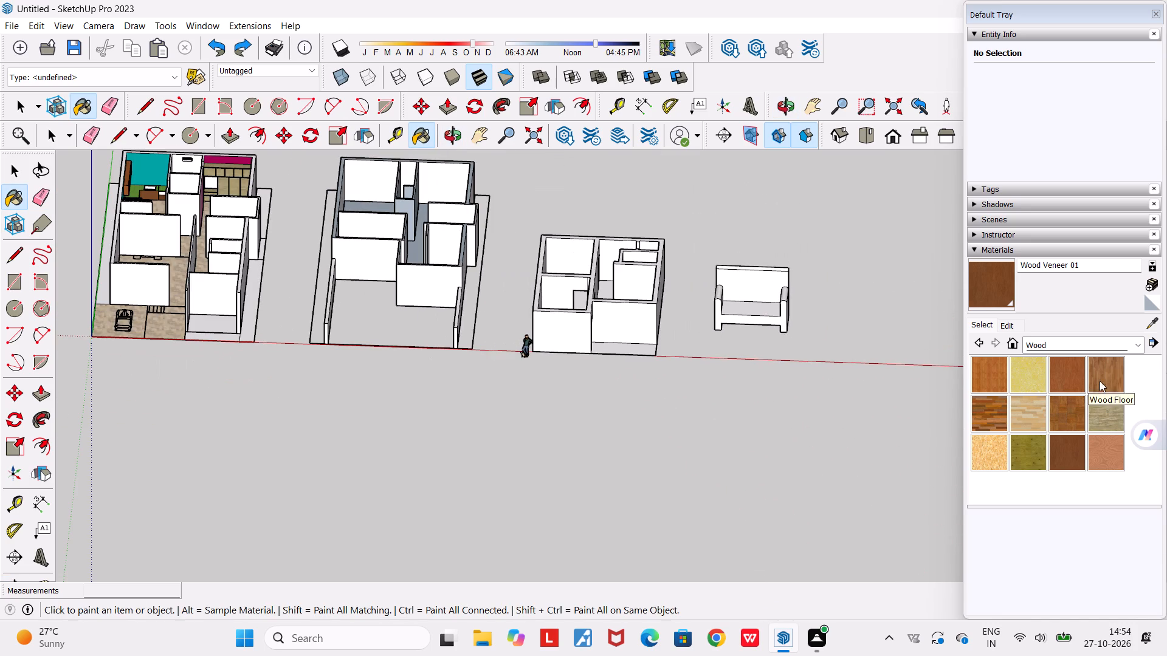
pyautogui.click(1107, 347)
pyautogui.scroll(-6, 1086, 490)
pyautogui.scroll(2, 1071, 507)
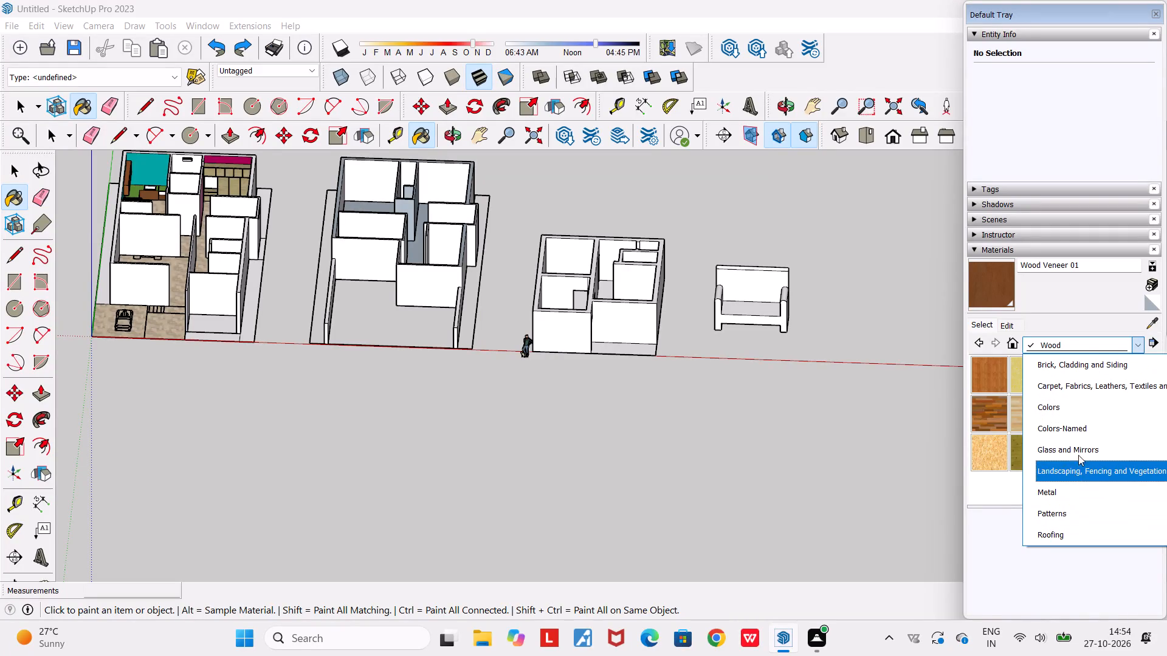
pyautogui.click(1085, 414)
pyautogui.scroll(4, 1061, 444)
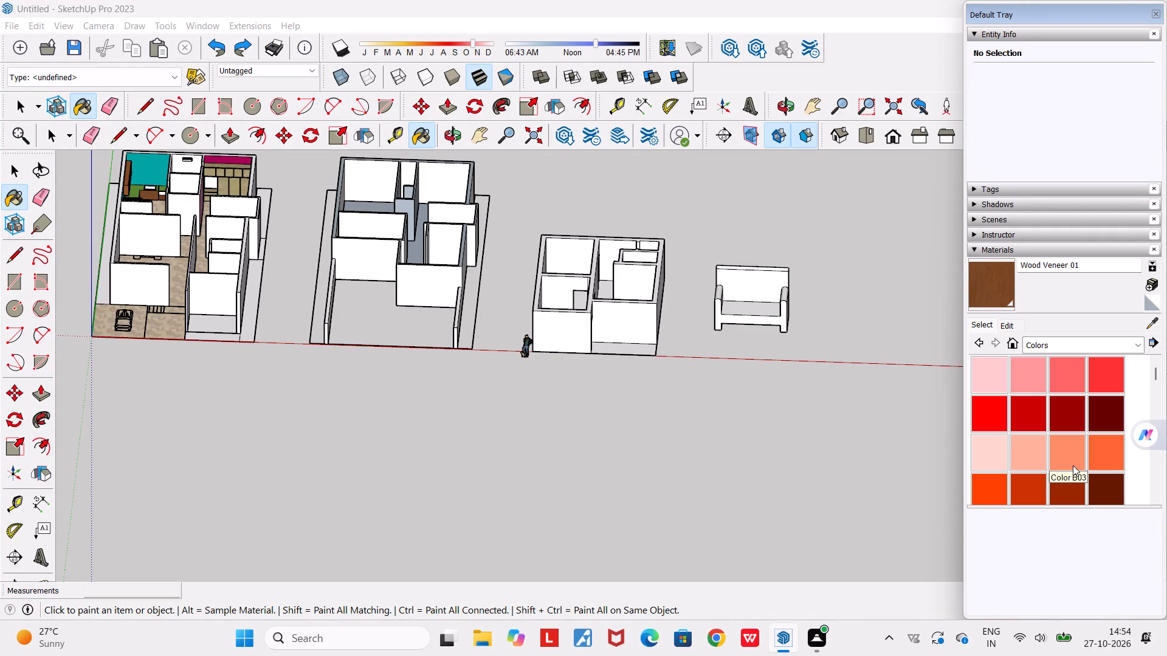
pyautogui.scroll(-20, 1073, 465)
pyautogui.scroll(-1, 1073, 465)
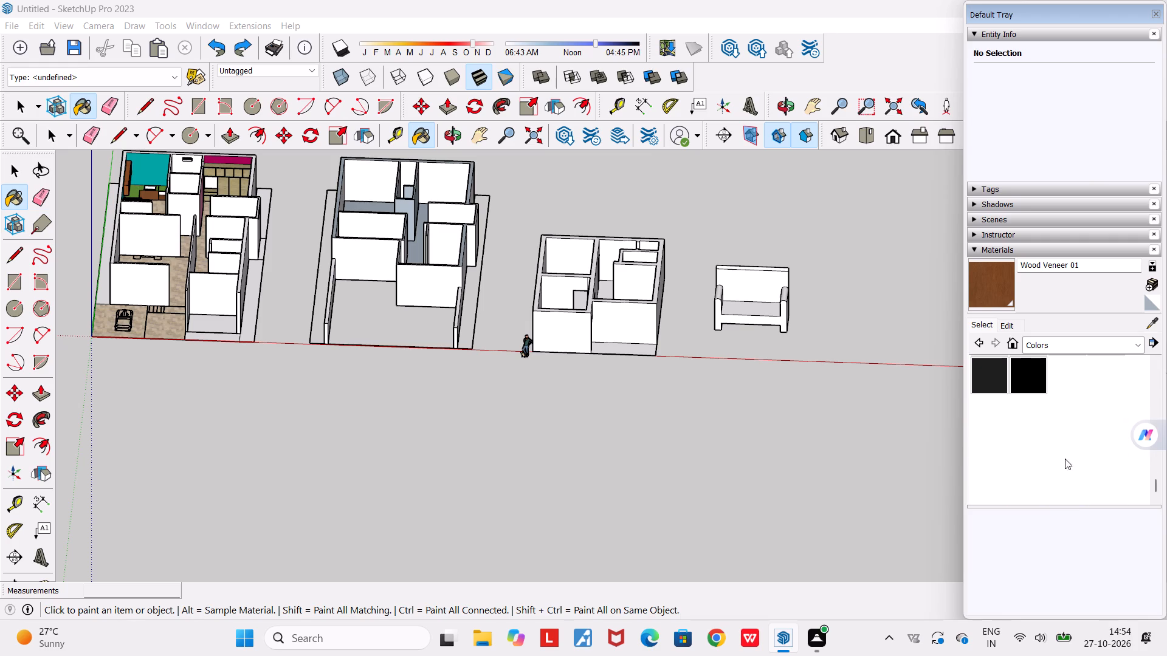
pyautogui.click(1036, 380)
pyautogui.scroll(4, 811, 320)
pyautogui.moveTo(794, 323); pyautogui.dragTo(625, 314, button='middle')
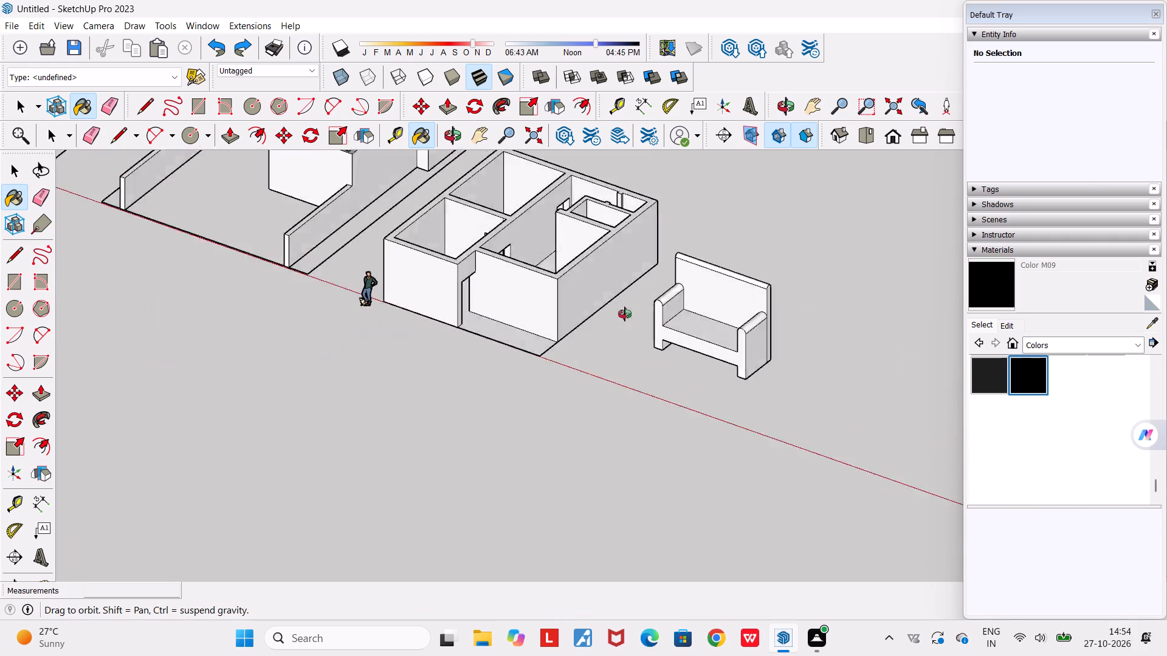
pyautogui.moveTo(625, 314); pyautogui.dragTo(597, 282, button='middle')
pyautogui.click(731, 349)
pyautogui.scroll(5, 722, 344)
pyautogui.click(719, 346)
# Paint the sofa back's end and rear faces and the other arm's outer side with Color M09.
pyautogui.moveTo(717, 352); pyautogui.dragTo(481, 347, button='middle')
pyautogui.moveTo(657, 350); pyautogui.dragTo(559, 358, button='middle')
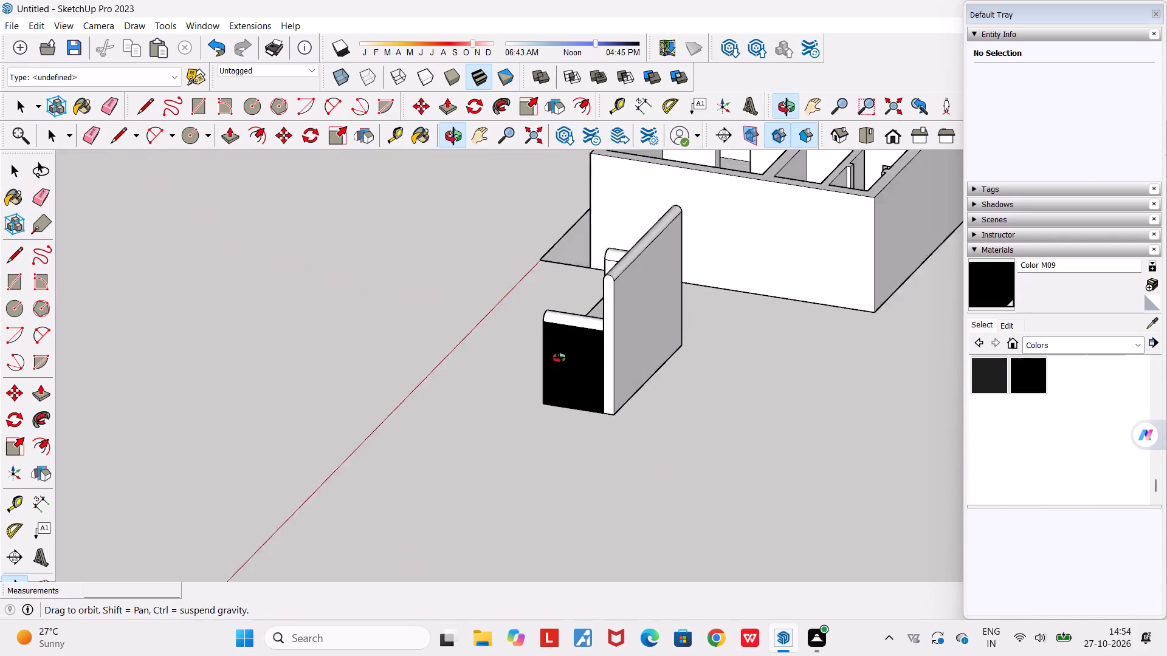
pyautogui.moveTo(559, 358); pyautogui.dragTo(548, 362, button='middle')
pyautogui.click(624, 337)
pyautogui.click(588, 354)
pyautogui.click(594, 357)
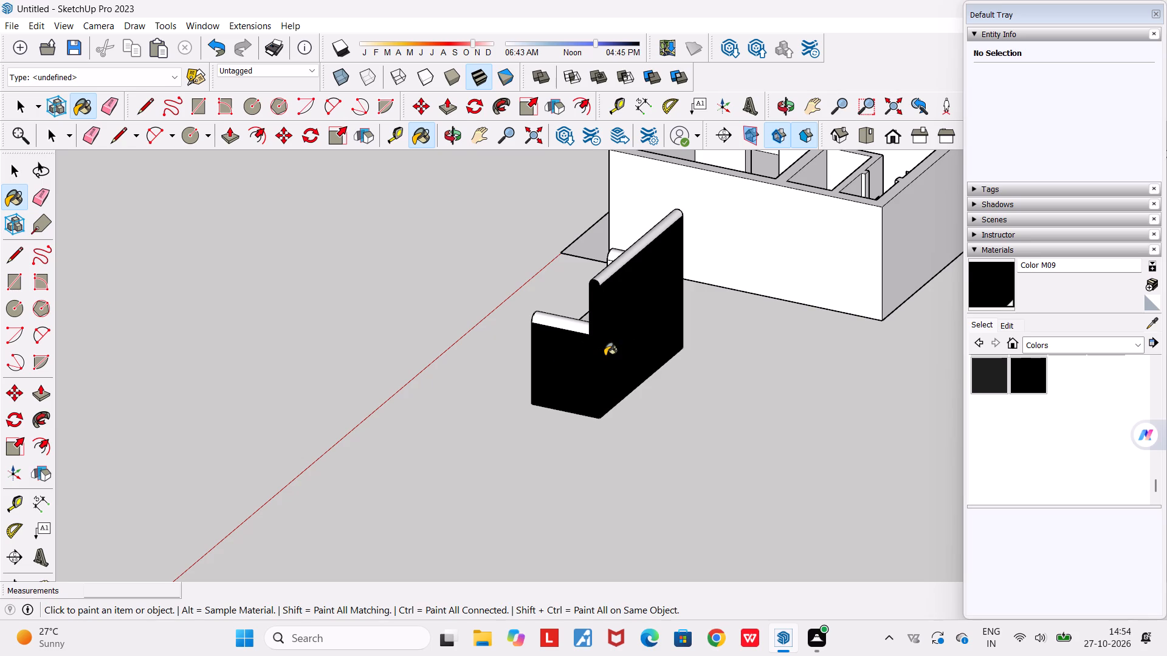
pyautogui.moveTo(607, 355); pyautogui.dragTo(972, 356, button='middle')
pyautogui.moveTo(769, 359); pyautogui.dragTo(1010, 344, button='middle')
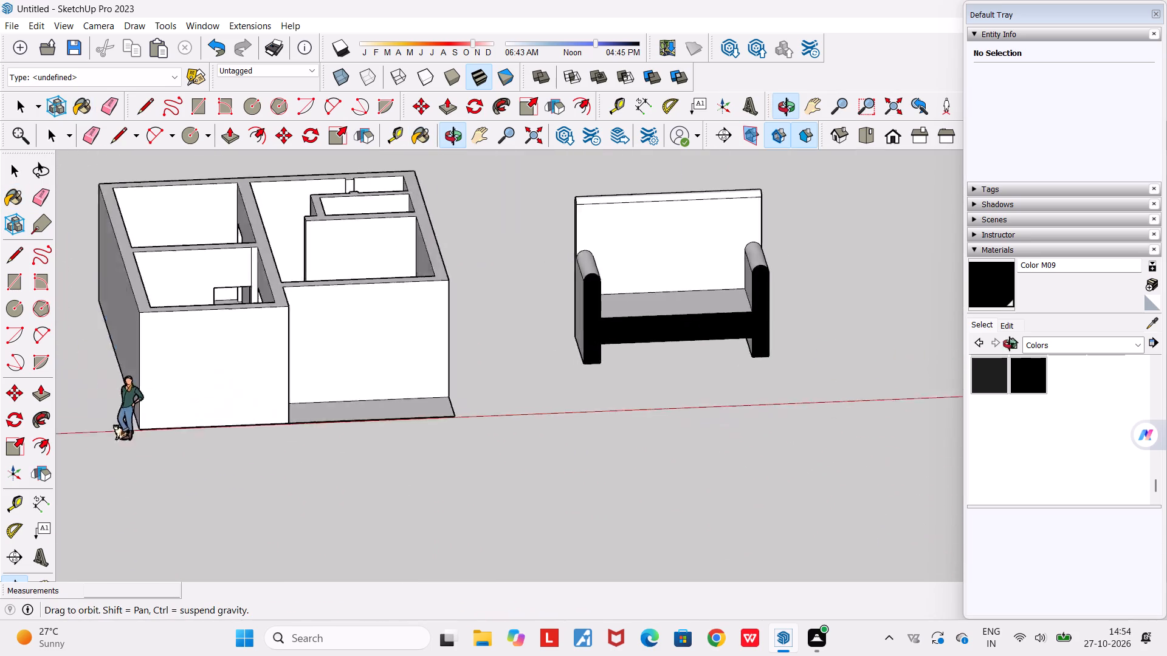
pyautogui.moveTo(1010, 344); pyautogui.dragTo(1070, 346, button='middle')
pyautogui.click(591, 314)
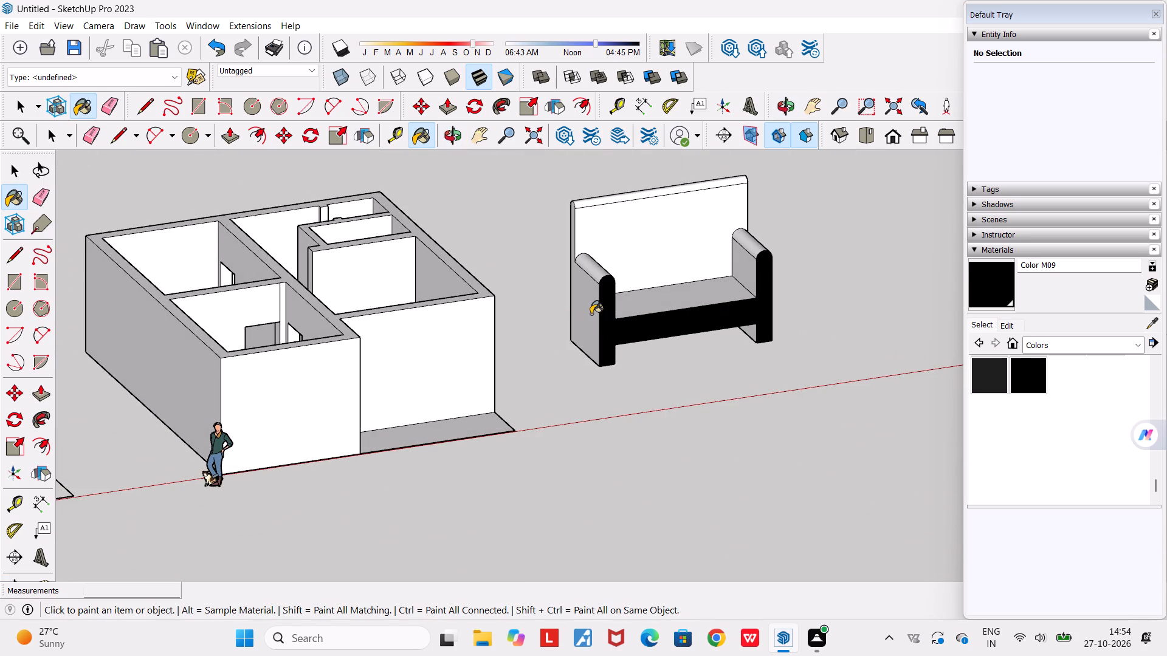
# Paint the sofa's underside with Color M09, covering the base bottom, the recess faces under the seat and both inner leg faces.
pyautogui.moveTo(591, 315); pyautogui.dragTo(457, 330, button='middle')
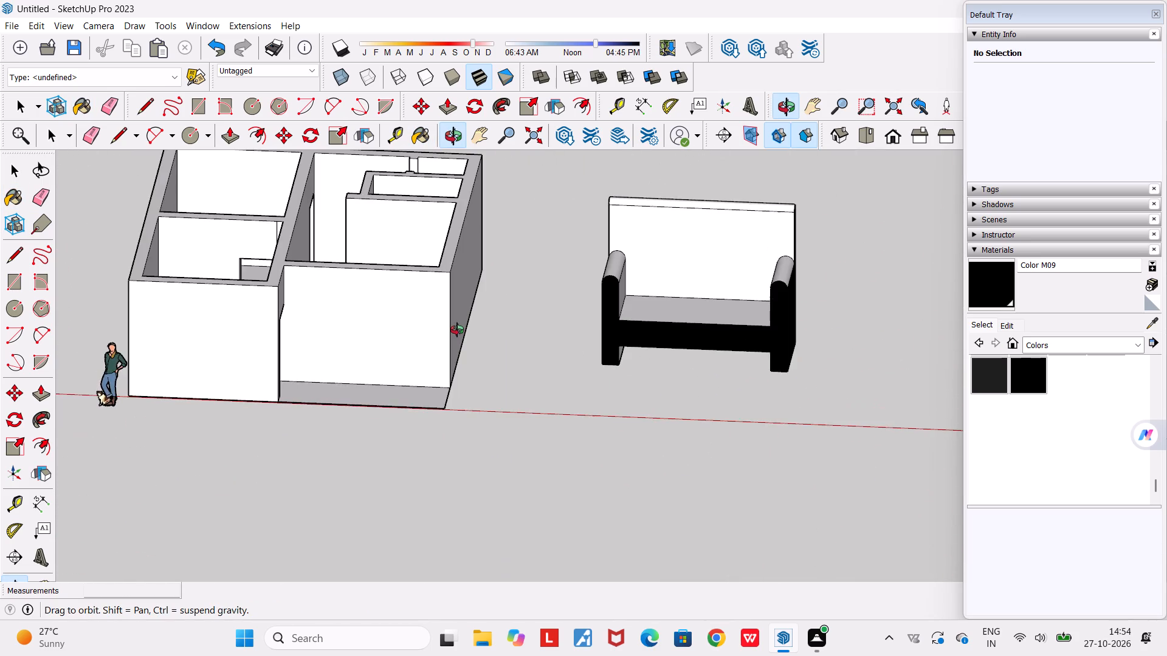
pyautogui.moveTo(457, 330); pyautogui.dragTo(642, 245, button='middle')
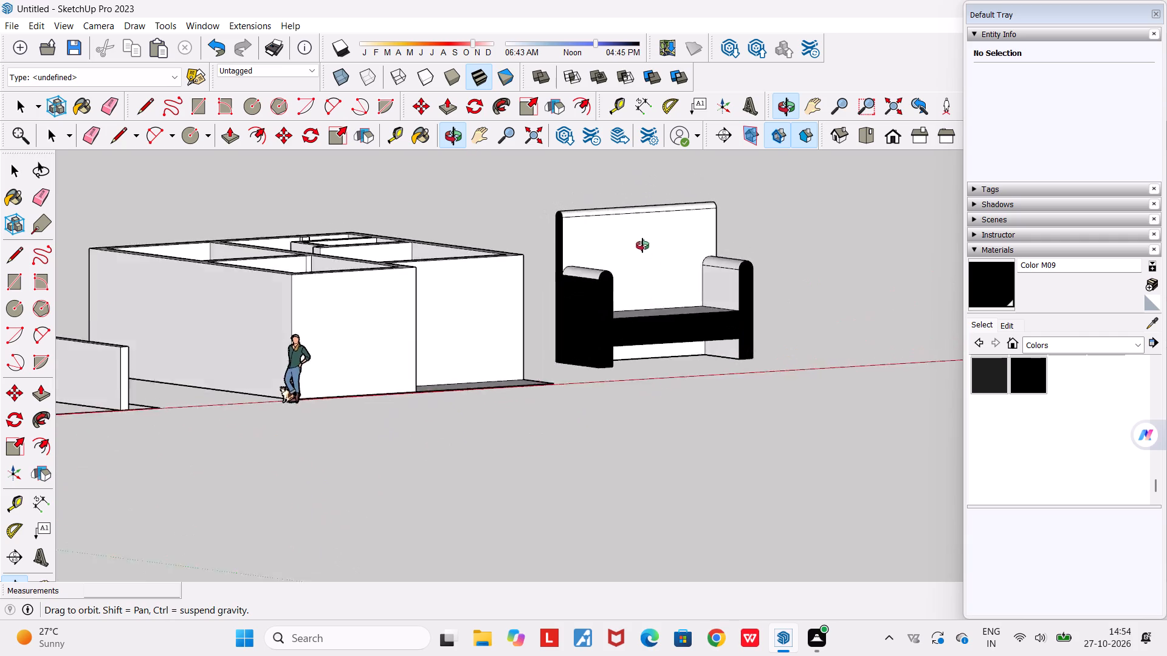
pyautogui.moveTo(642, 245); pyautogui.dragTo(602, 223, button='middle')
pyautogui.scroll(4, 699, 364)
pyautogui.moveTo(672, 330); pyautogui.dragTo(605, 265, button='middle')
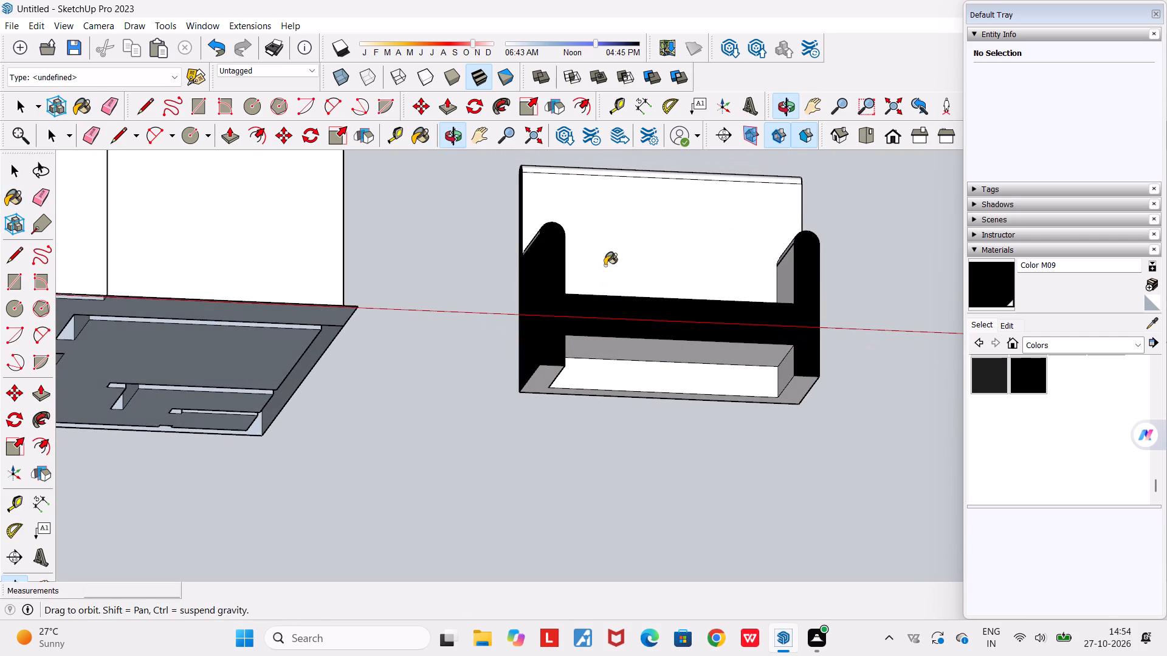
pyautogui.moveTo(620, 349); pyautogui.dragTo(651, 275, button='middle')
pyautogui.scroll(1, 620, 349)
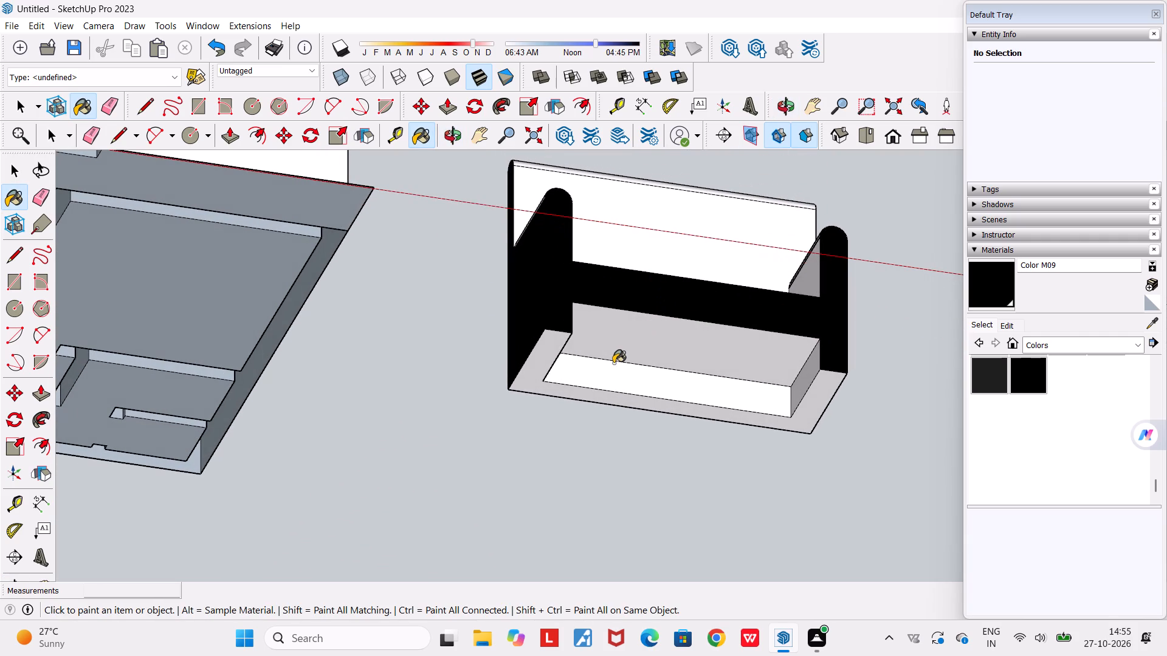
pyautogui.click(612, 375)
pyautogui.click(536, 381)
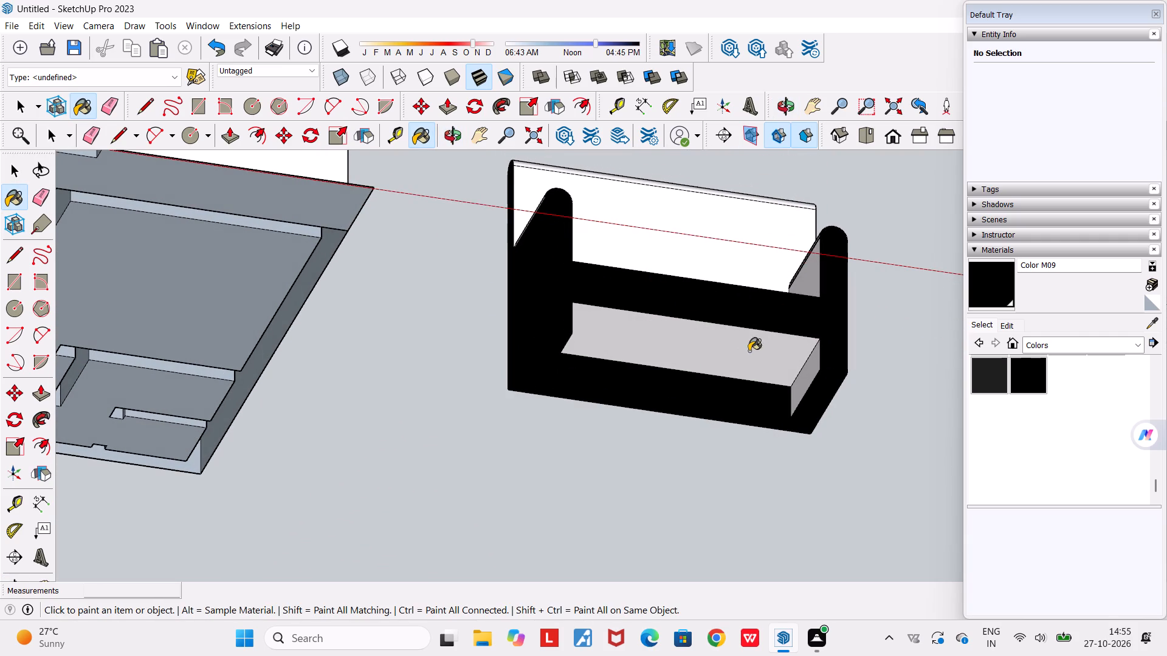
pyautogui.click(808, 377)
pyautogui.click(784, 352)
pyautogui.moveTo(783, 353); pyautogui.dragTo(682, 522, button='middle')
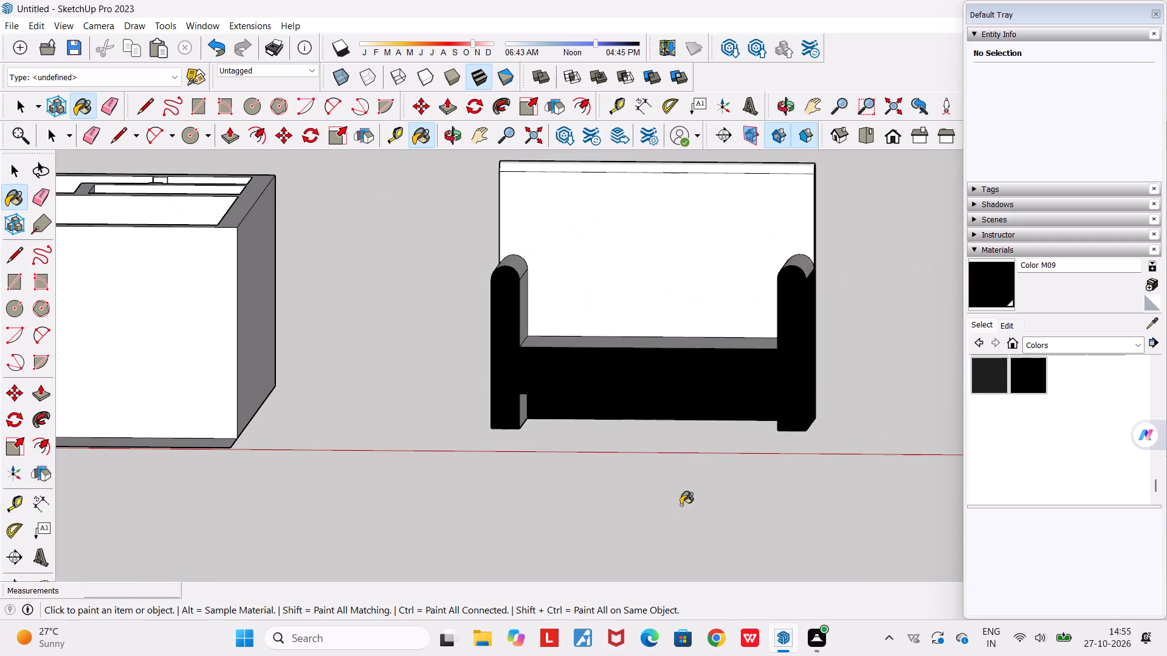
pyautogui.moveTo(612, 410); pyautogui.dragTo(497, 378, button='middle')
pyautogui.click(506, 398)
# Examine the black-painted sofa from the side, from below and from the front for unpainted faces.
pyautogui.moveTo(584, 402); pyautogui.dragTo(883, 434, button='middle')
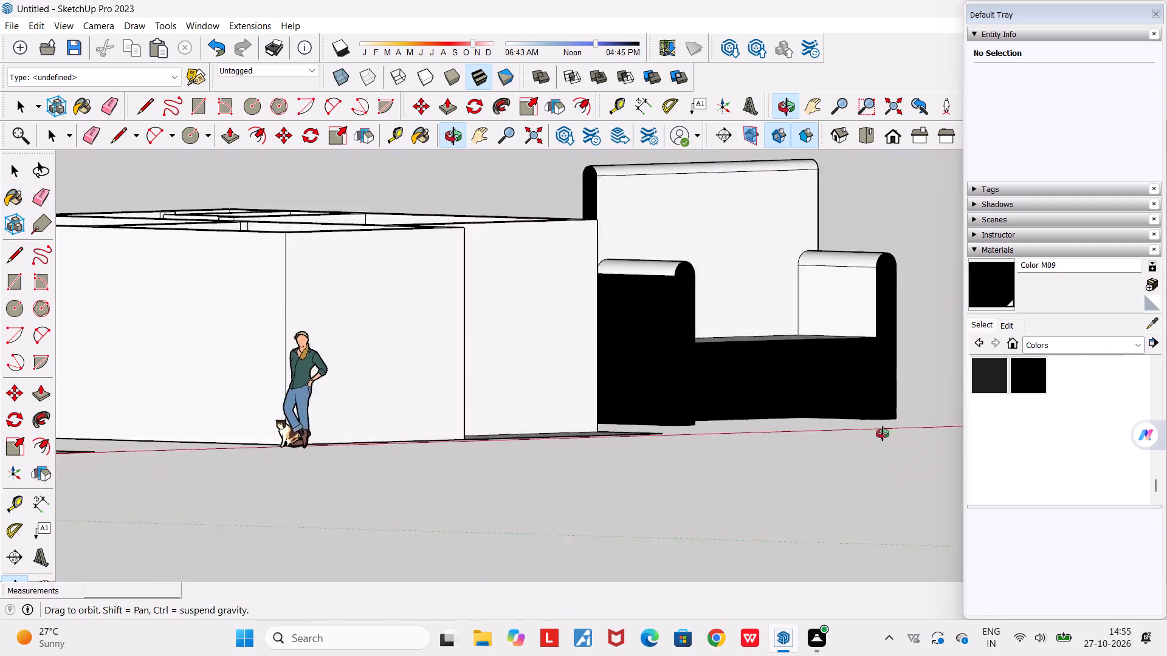
pyautogui.moveTo(883, 434); pyautogui.dragTo(828, 452, button='middle')
pyautogui.scroll(-3, 828, 452)
pyautogui.moveTo(828, 427); pyautogui.dragTo(740, 257, button='middle')
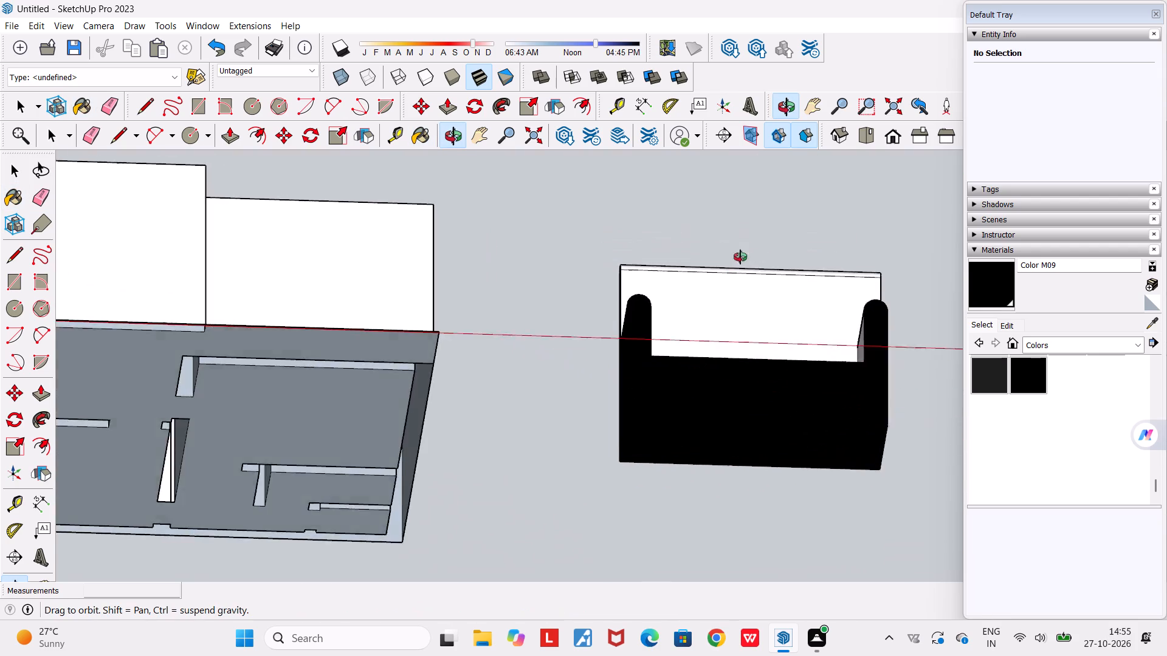
pyautogui.moveTo(740, 257); pyautogui.dragTo(548, 501, button='middle')
pyautogui.scroll(-2, 555, 483)
pyautogui.scroll(-2, 716, 414)
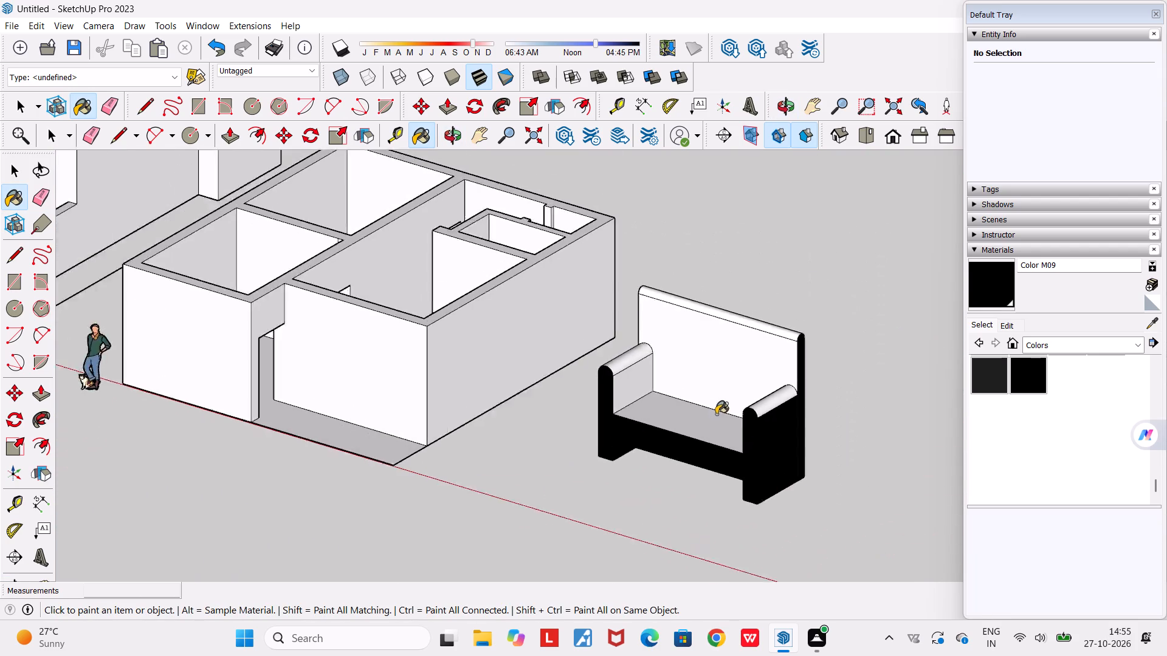
pyautogui.scroll(-3, 716, 414)
pyautogui.moveTo(728, 449); pyautogui.dragTo(692, 437, button='middle')
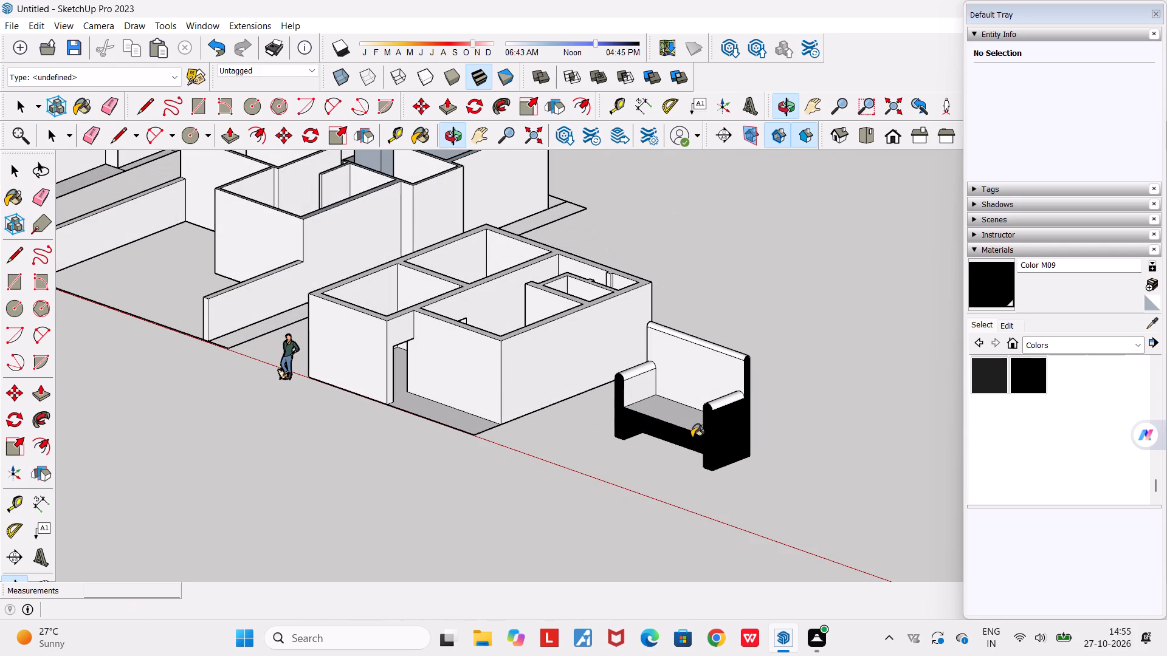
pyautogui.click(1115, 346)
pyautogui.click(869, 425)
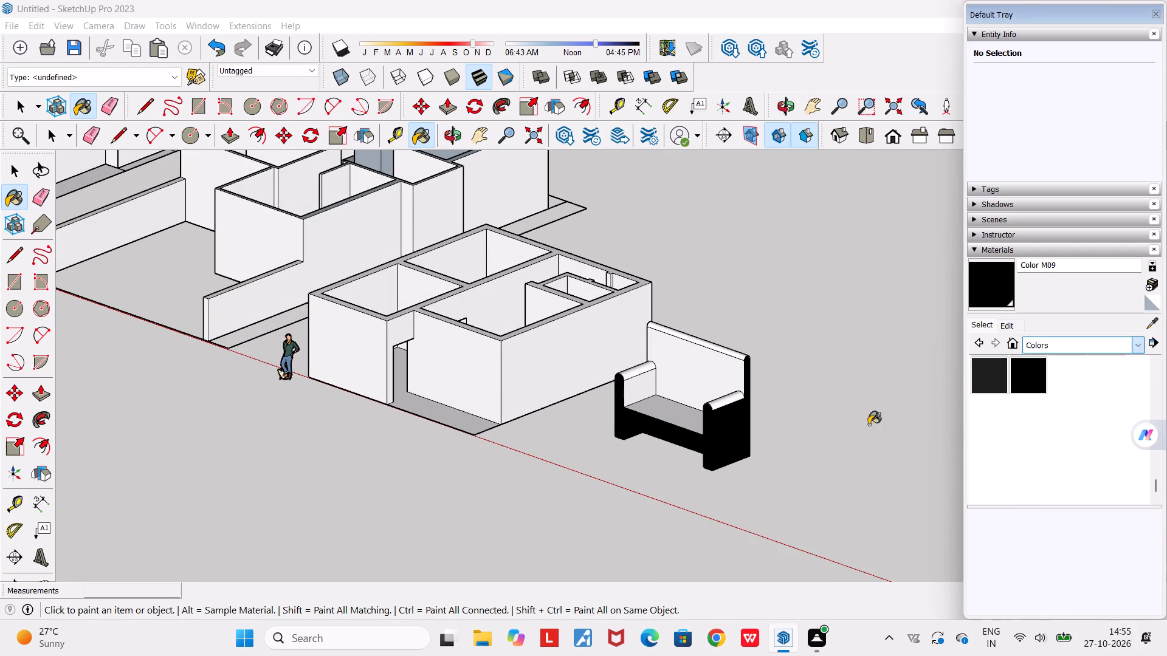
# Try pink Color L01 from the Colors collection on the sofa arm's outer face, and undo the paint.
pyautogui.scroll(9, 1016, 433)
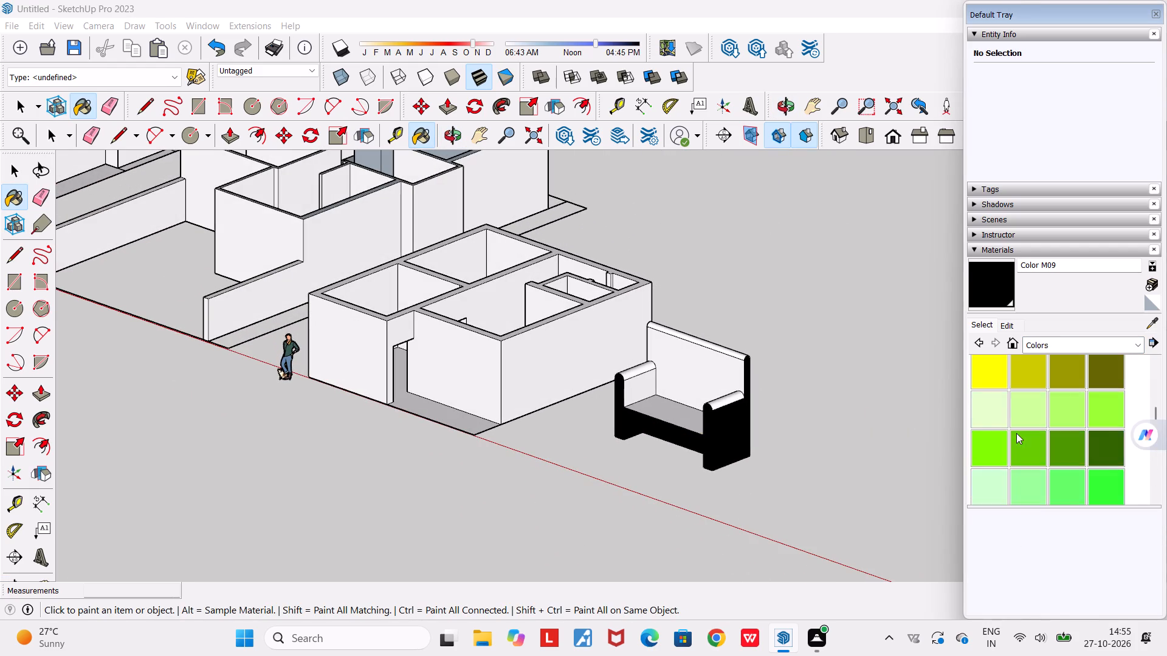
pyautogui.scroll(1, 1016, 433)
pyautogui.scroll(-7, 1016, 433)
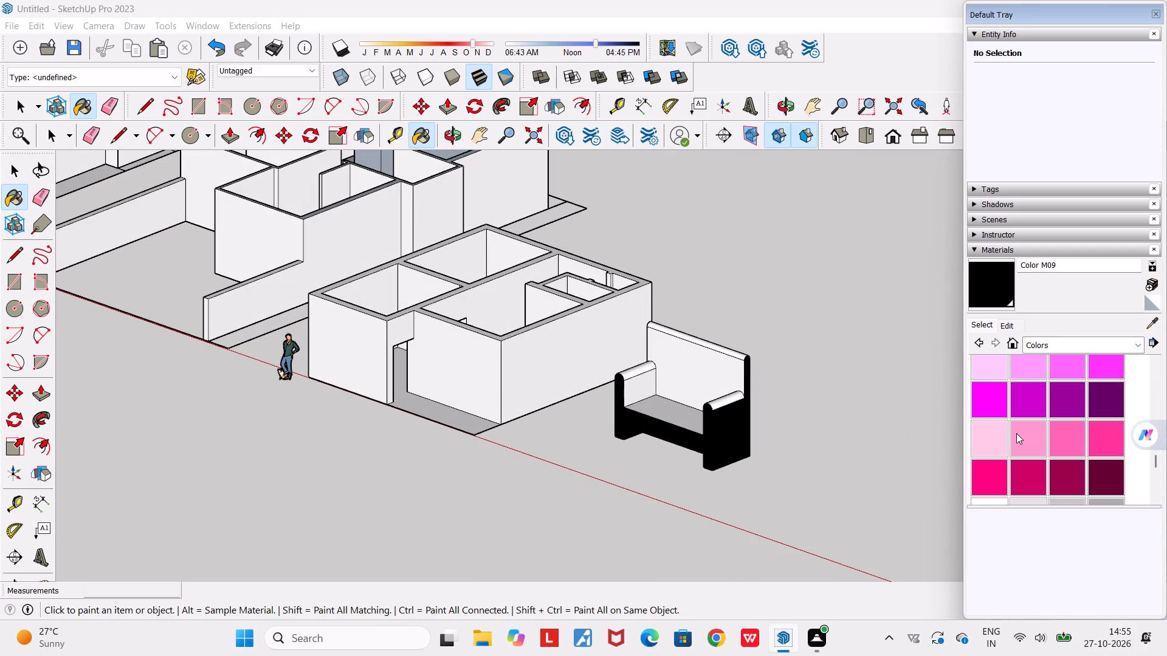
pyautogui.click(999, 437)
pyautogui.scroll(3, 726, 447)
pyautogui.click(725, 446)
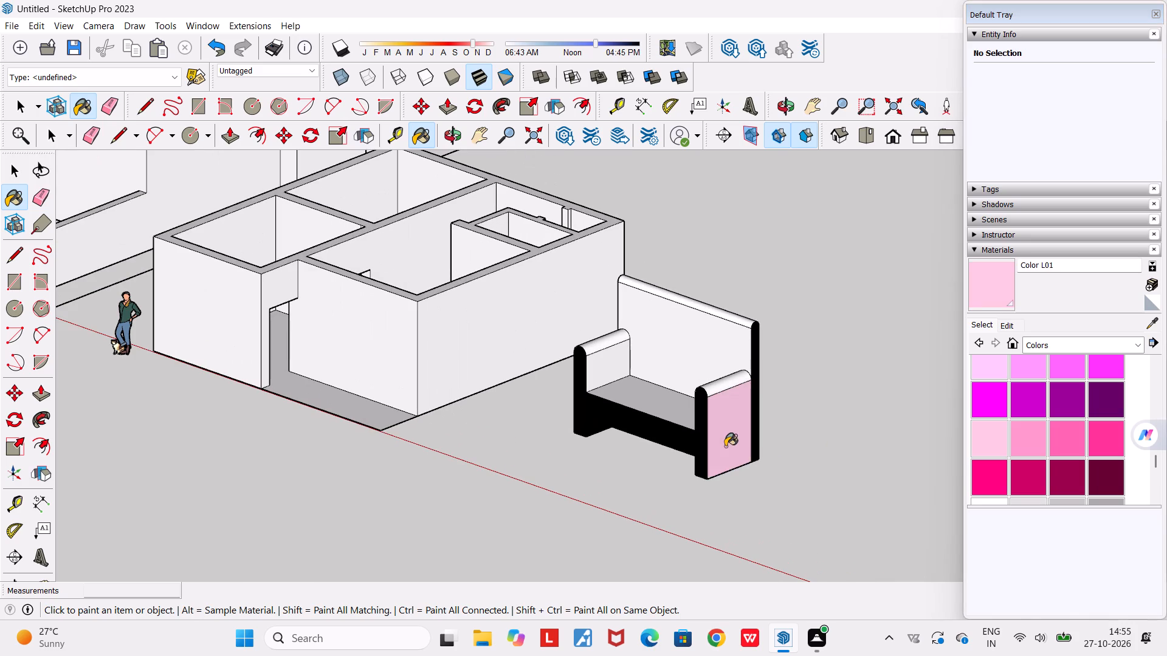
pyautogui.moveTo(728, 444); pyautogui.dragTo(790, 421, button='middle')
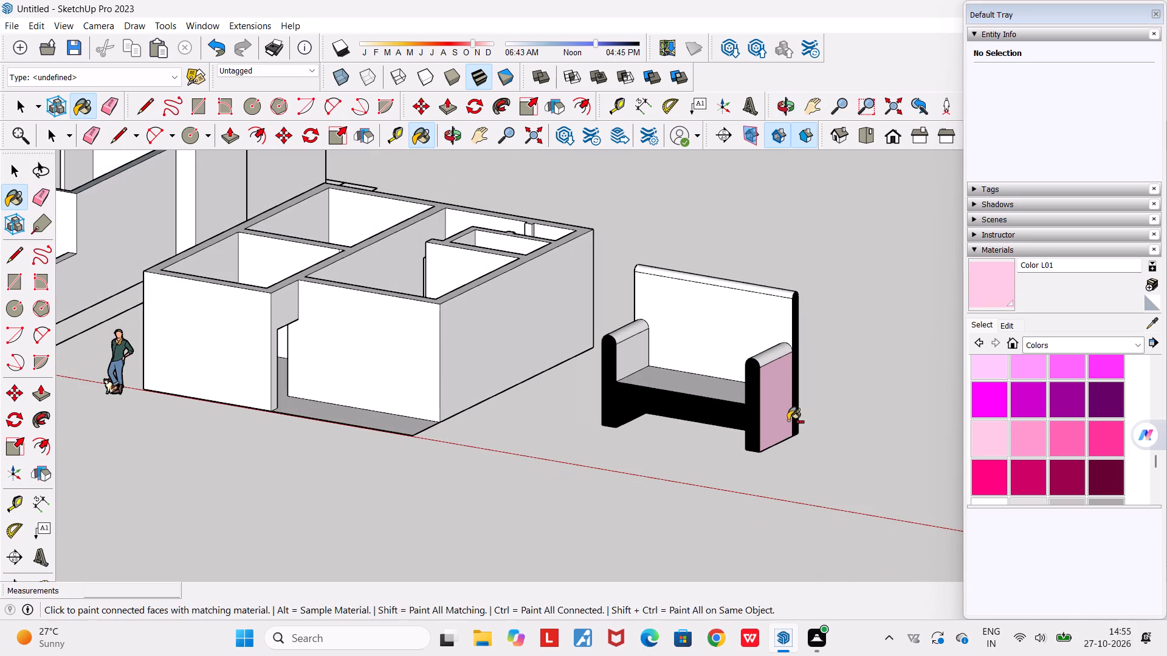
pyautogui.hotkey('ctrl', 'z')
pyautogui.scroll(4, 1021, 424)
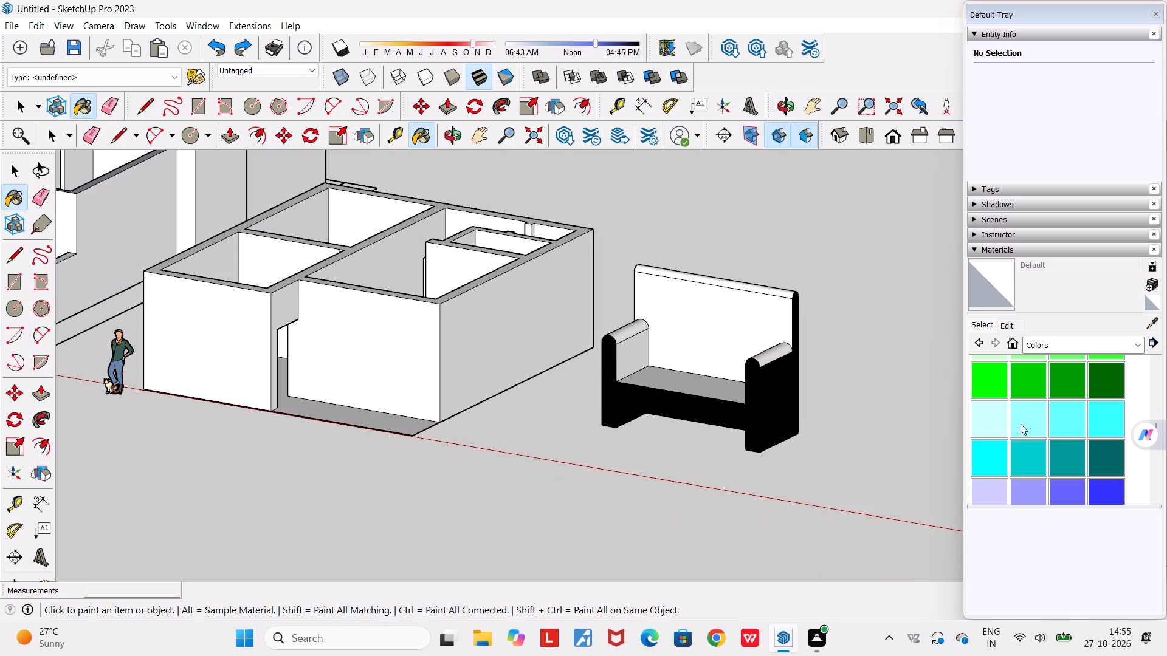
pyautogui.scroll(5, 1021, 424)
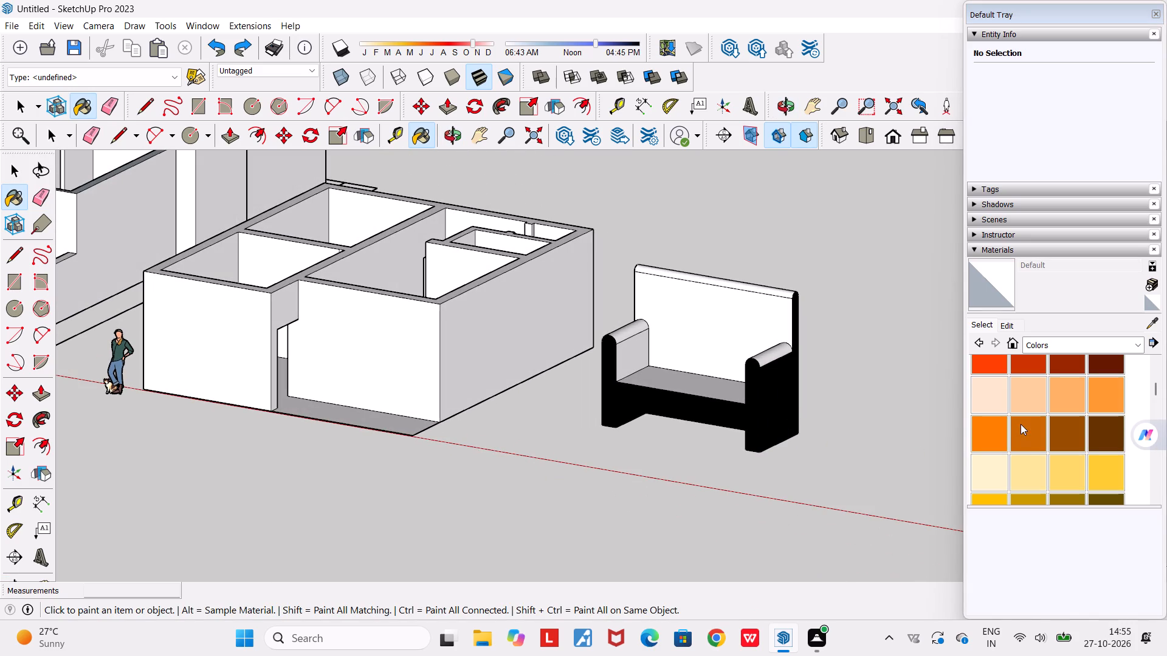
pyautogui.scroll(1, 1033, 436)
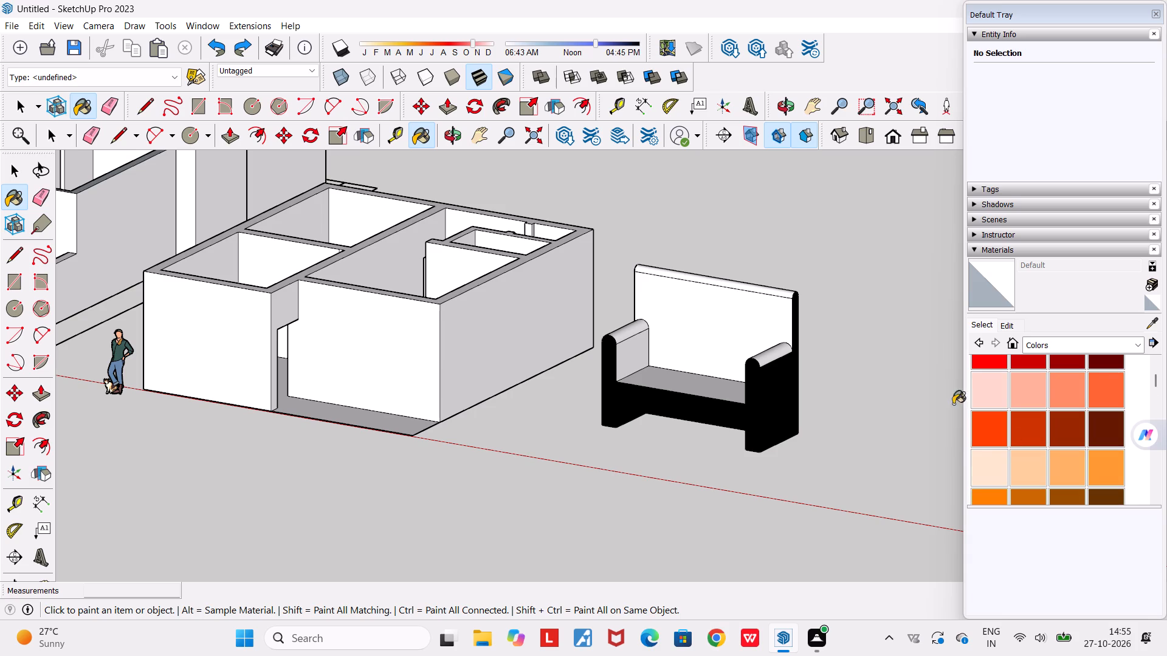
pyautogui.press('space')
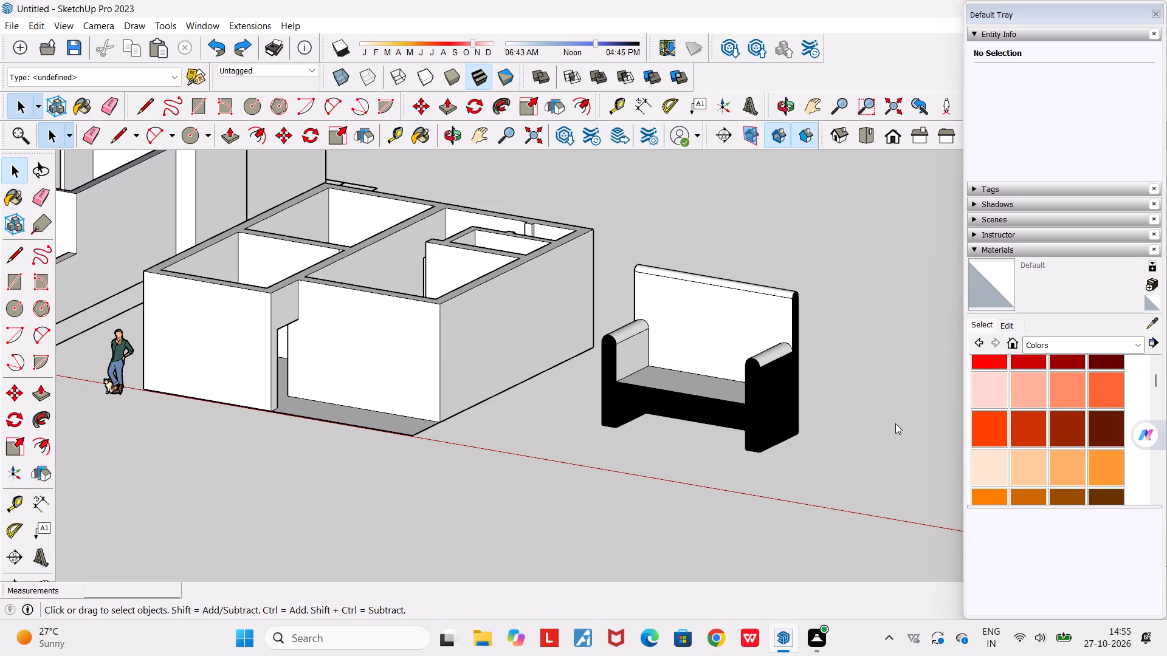
# Examine the painted sofa and the neighbouring house models from several sides.
pyautogui.scroll(-4, 731, 400)
pyautogui.moveTo(728, 407); pyautogui.dragTo(825, 463, button='middle')
pyautogui.scroll(-3, 825, 463)
pyautogui.scroll(3, 808, 397)
pyautogui.moveTo(821, 408); pyautogui.dragTo(588, 401, button='middle')
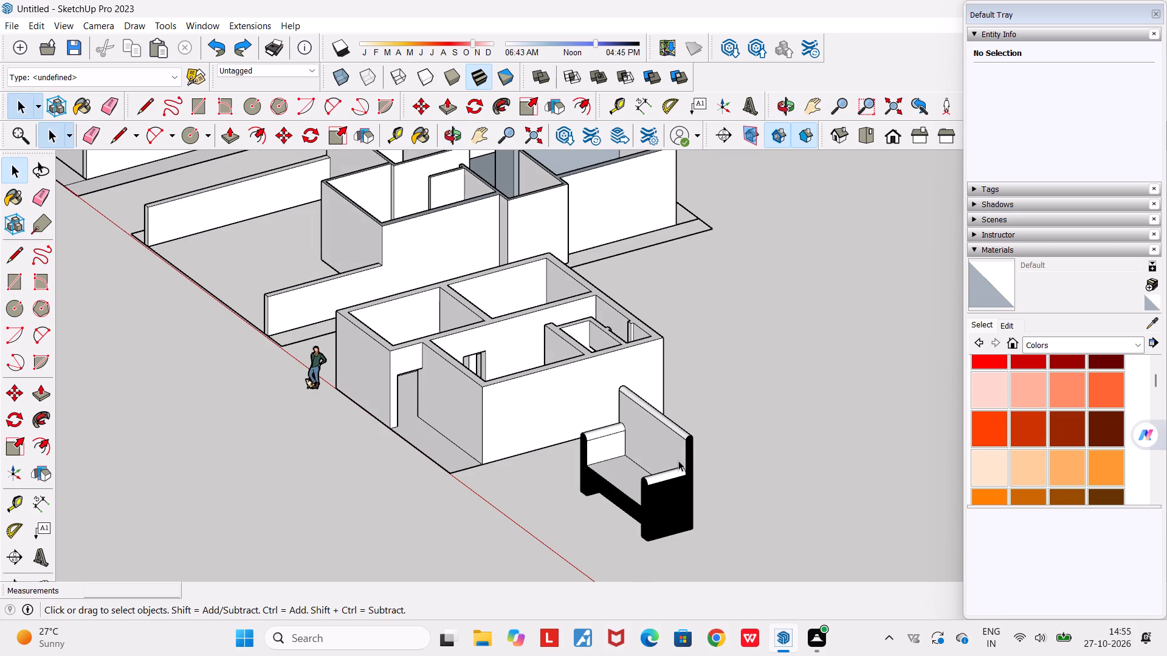
pyautogui.scroll(-3, 714, 469)
pyautogui.moveTo(670, 500); pyautogui.dragTo(827, 491, button='middle')
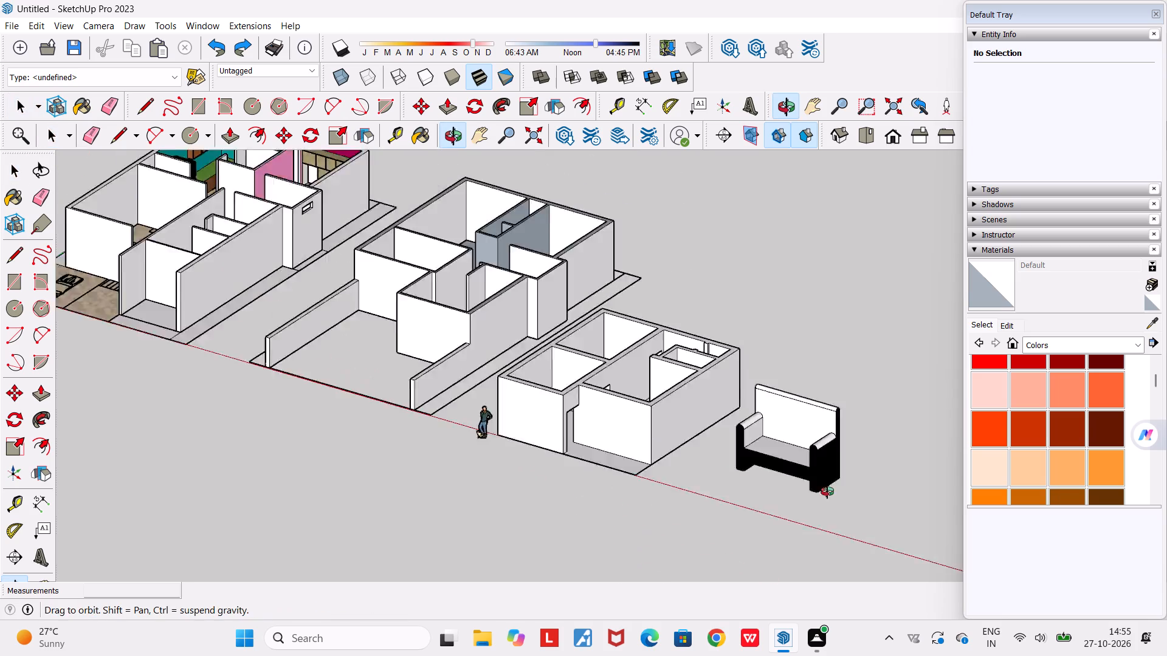
pyautogui.moveTo(827, 491); pyautogui.dragTo(891, 474, button='middle')
pyautogui.moveTo(888, 409); pyautogui.dragTo(962, 505, button='middle')
pyautogui.scroll(-7, 821, 412)
pyautogui.moveTo(885, 505); pyautogui.dragTo(1016, 492, button='middle')
pyautogui.scroll(8, 841, 331)
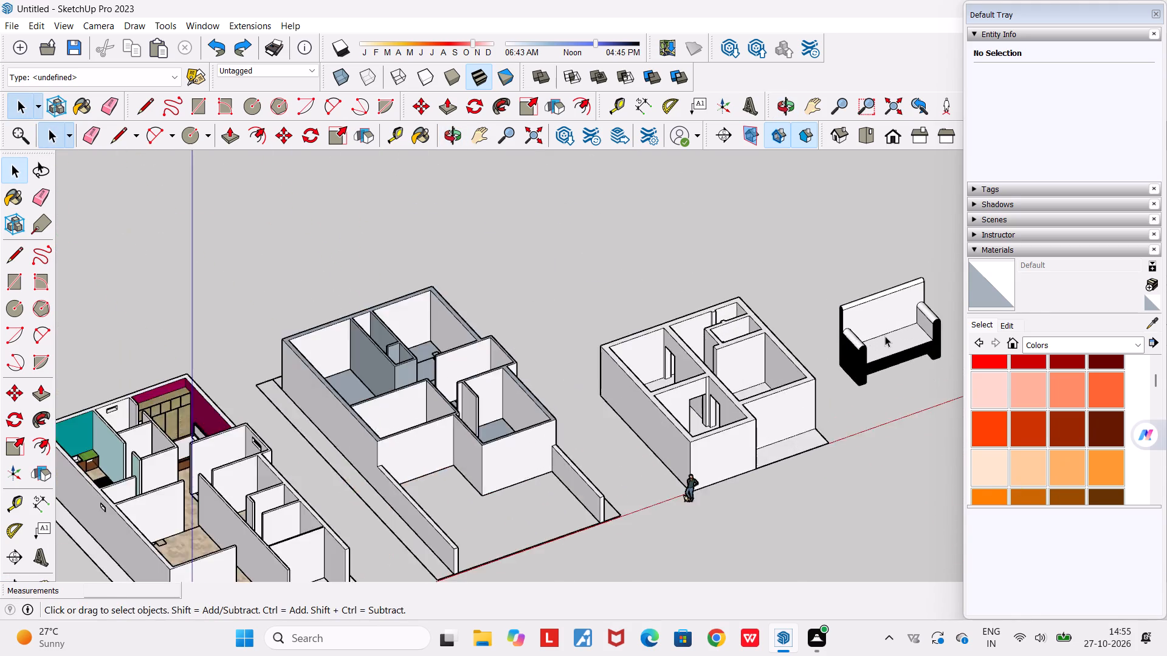
pyautogui.scroll(3, 885, 336)
pyautogui.moveTo(885, 336); pyautogui.dragTo(595, 293, button='middle')
pyautogui.scroll(-6, 595, 293)
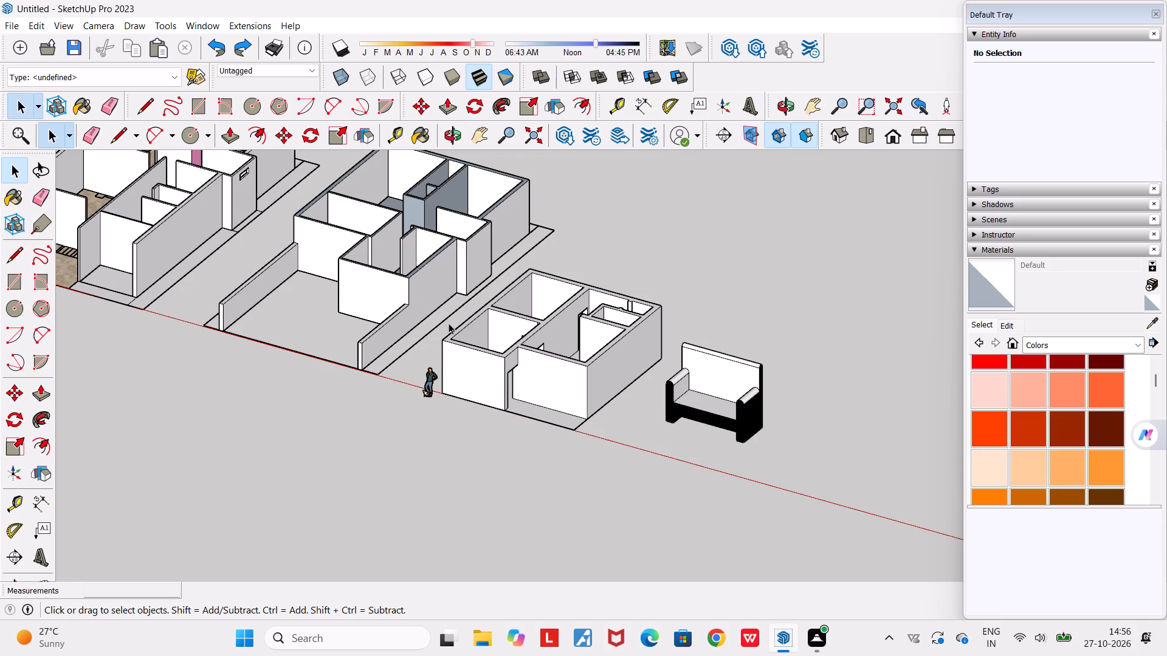
# Make the entire sofa into a component that replaces the selected geometry, with no gluing.
pyautogui.press('Escape')
pyautogui.scroll(3, 756, 396)
pyautogui.moveTo(700, 482); pyautogui.dragTo(847, 467, button='middle')
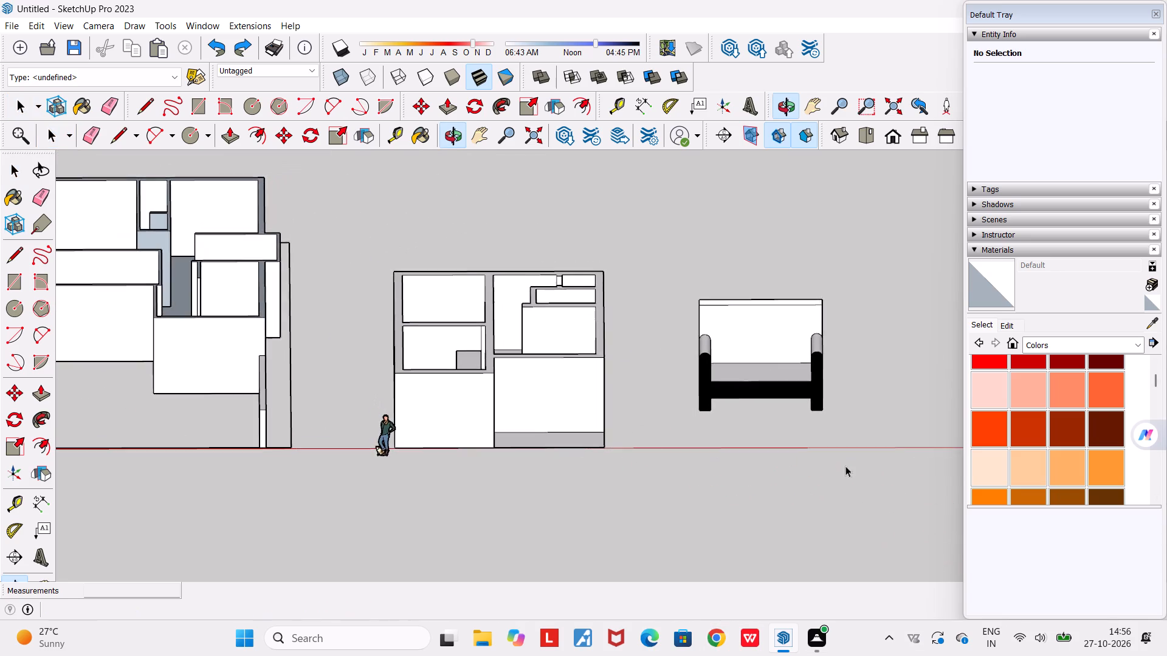
pyautogui.scroll(4, 824, 395)
pyautogui.moveTo(748, 440); pyautogui.dragTo(820, 477, button='middle')
pyautogui.scroll(2, 814, 439)
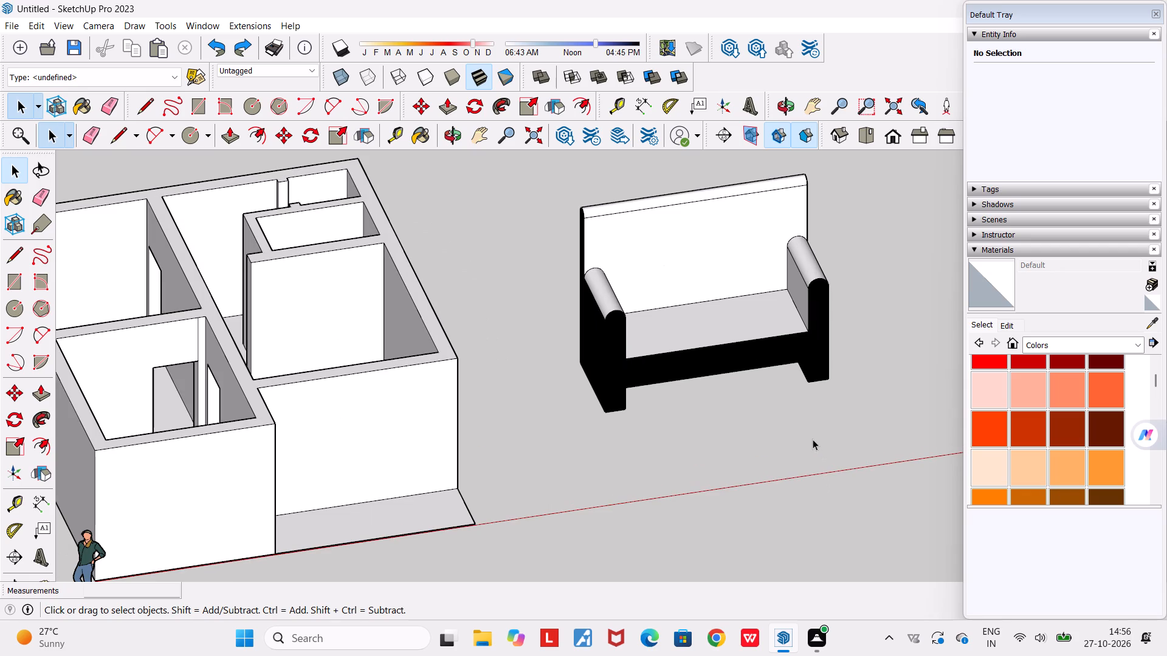
pyautogui.moveTo(776, 426); pyautogui.dragTo(813, 438, button='middle')
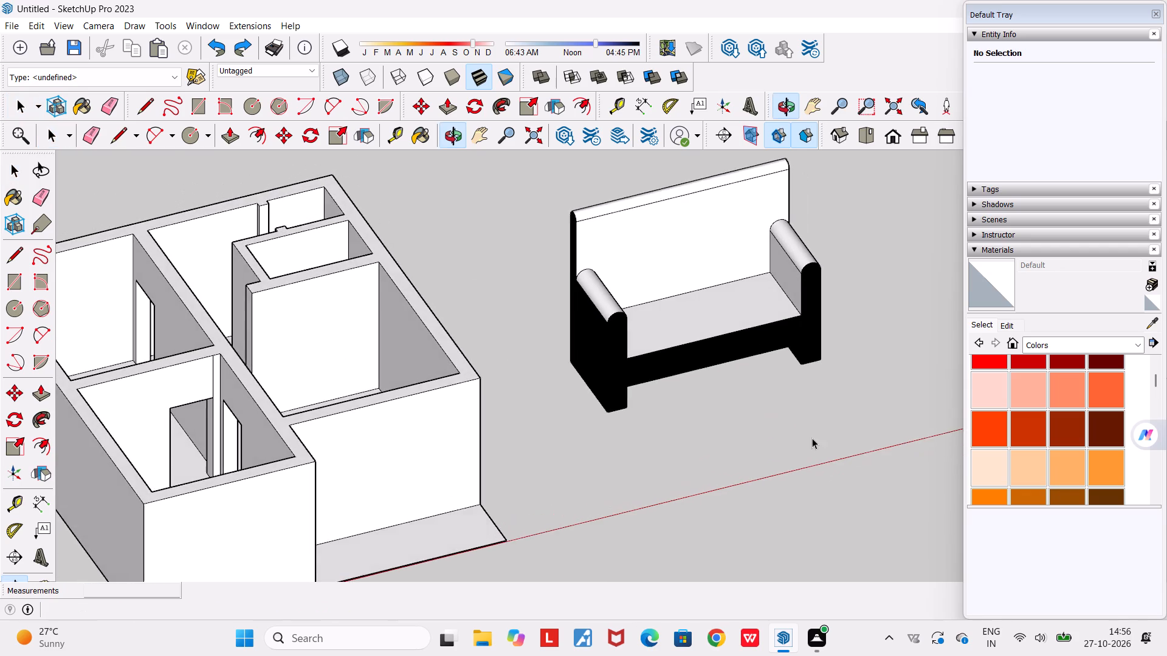
pyautogui.scroll(4, 791, 415)
pyautogui.scroll(-4, 788, 414)
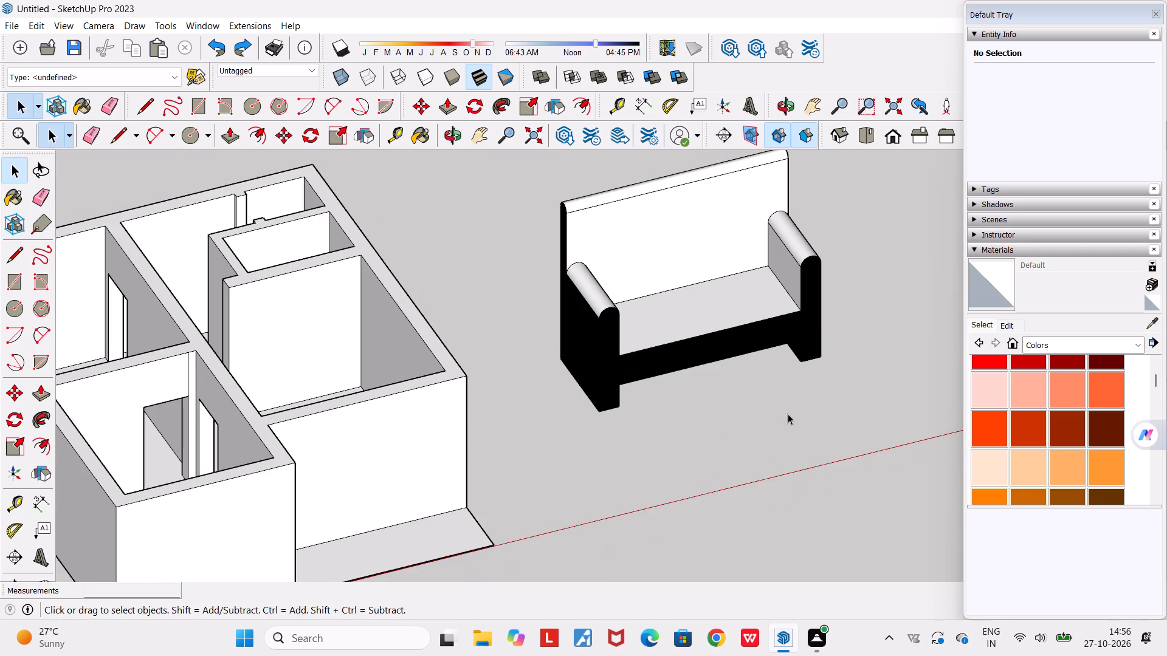
pyautogui.scroll(-4, 788, 414)
pyautogui.moveTo(788, 414); pyautogui.dragTo(653, 426, button='middle')
pyautogui.scroll(-4, 653, 426)
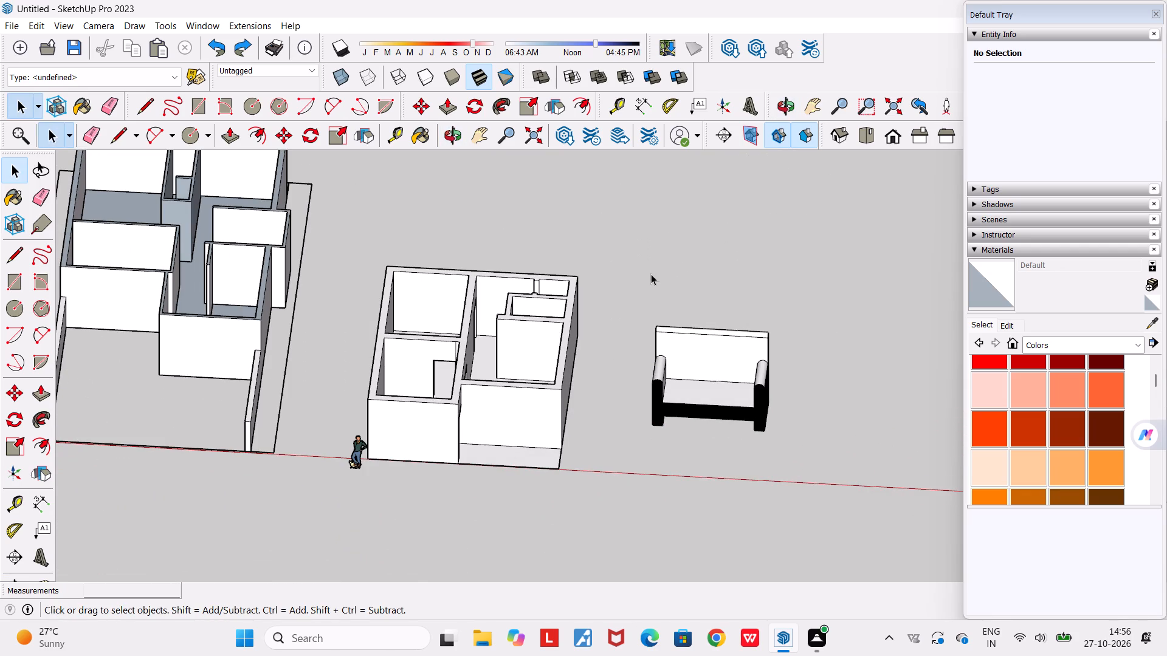
pyautogui.moveTo(621, 276); pyautogui.dragTo(821, 459)
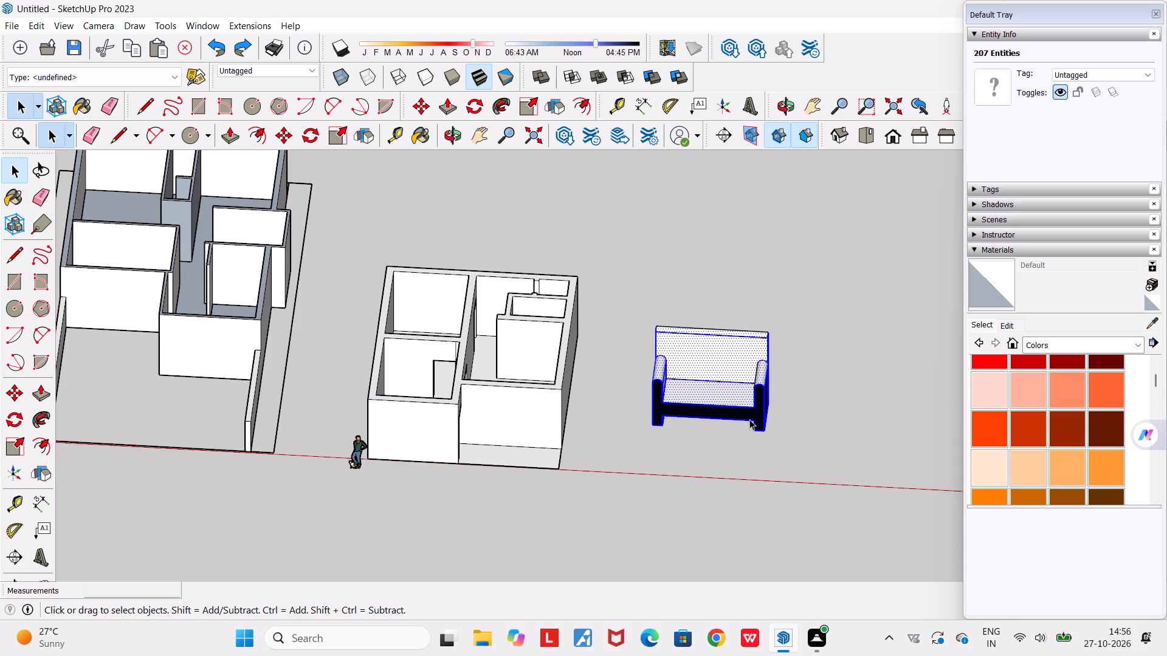
pyautogui.rightClick(749, 416)
pyautogui.click(796, 243)
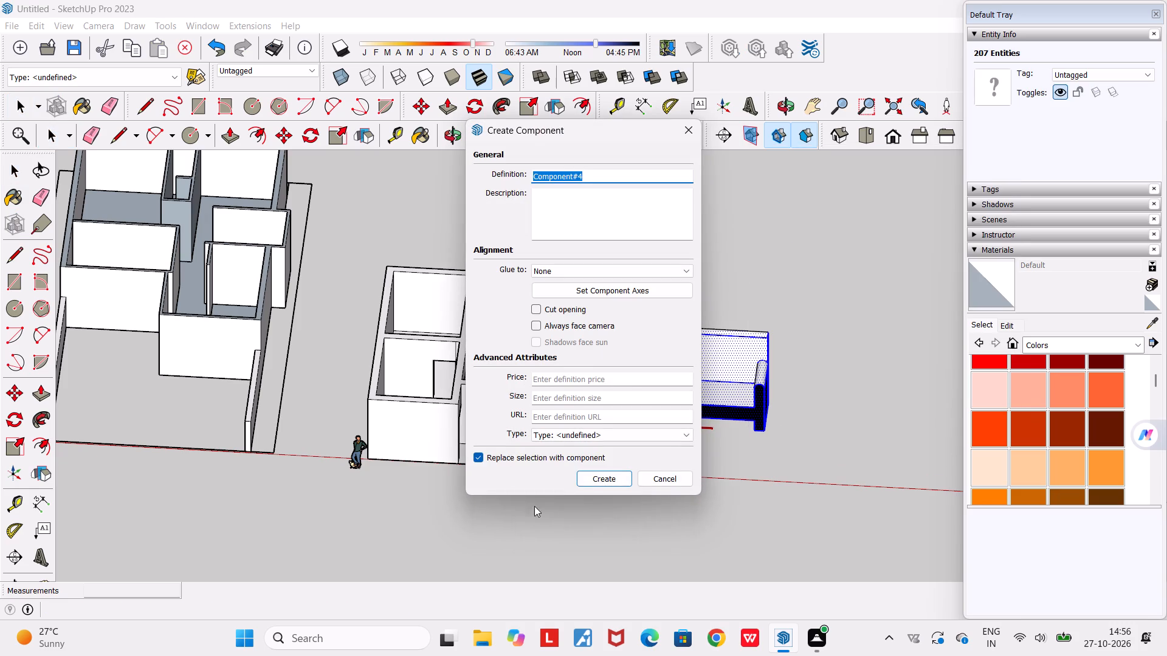
pyautogui.click(619, 470)
# Examine the sofa component from ground level and from above alongside the house models, and clear the selection.
pyautogui.scroll(3, 723, 368)
pyautogui.moveTo(711, 361); pyautogui.dragTo(408, 171, button='middle')
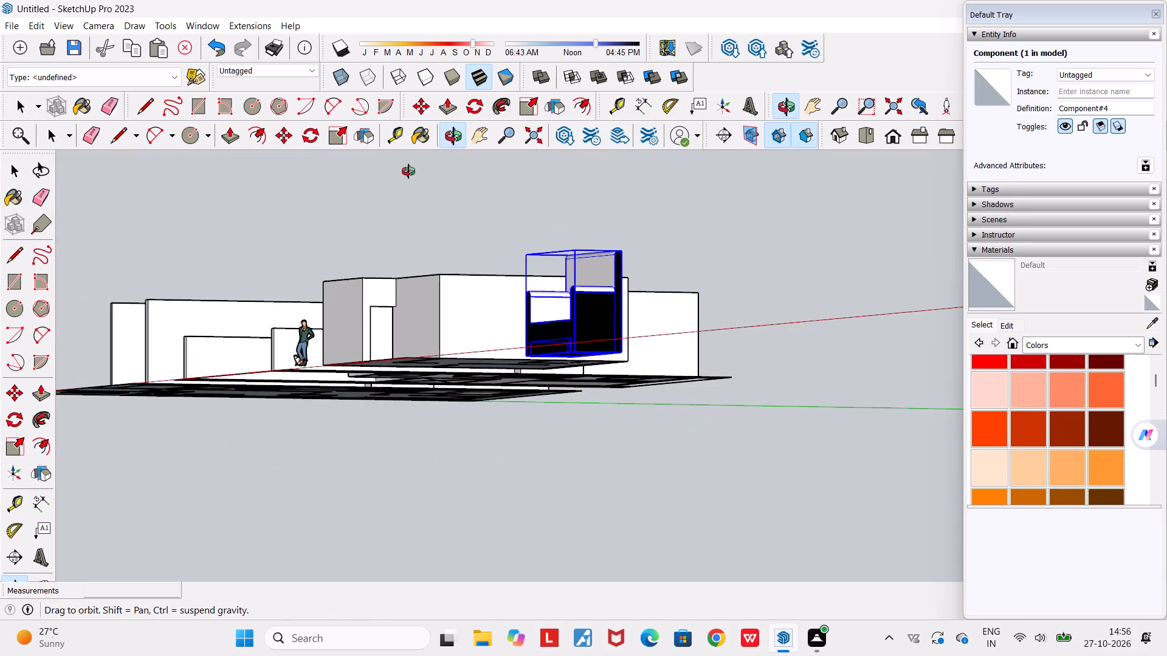
pyautogui.moveTo(408, 171); pyautogui.dragTo(746, 282, button='middle')
pyautogui.scroll(-8, 746, 282)
pyautogui.scroll(3, 807, 335)
pyautogui.moveTo(807, 334); pyautogui.dragTo(806, 334, button='middle')
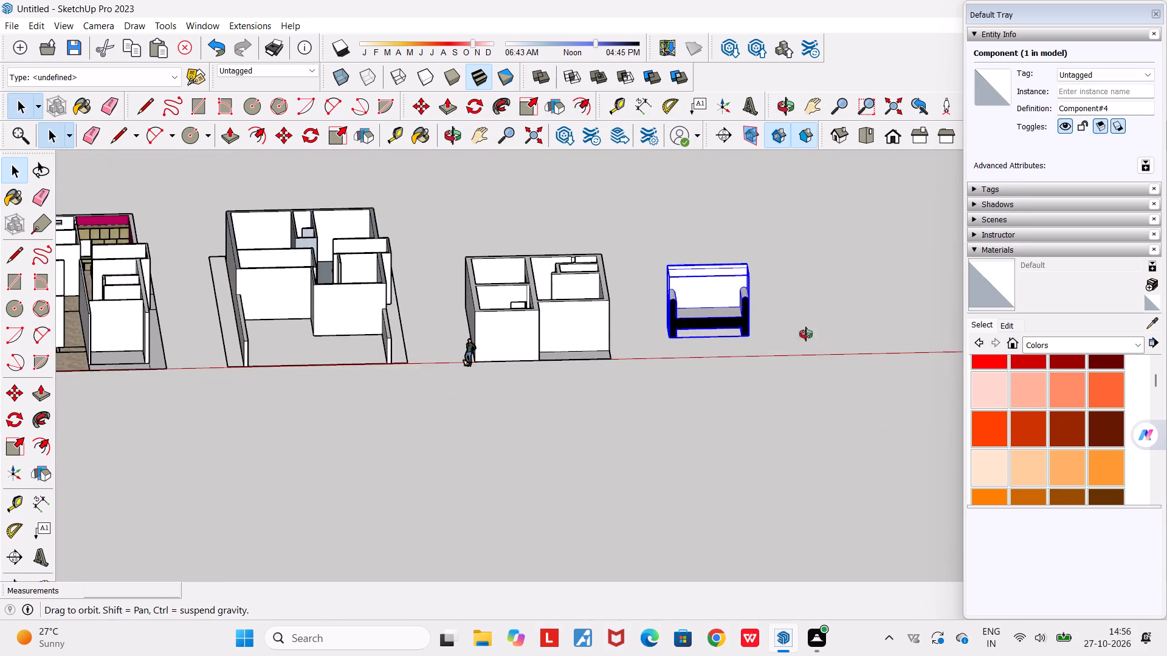
pyautogui.moveTo(806, 334); pyautogui.dragTo(718, 333, button='middle')
pyautogui.scroll(-3, 718, 333)
pyautogui.press('space')
pyautogui.click(732, 330)
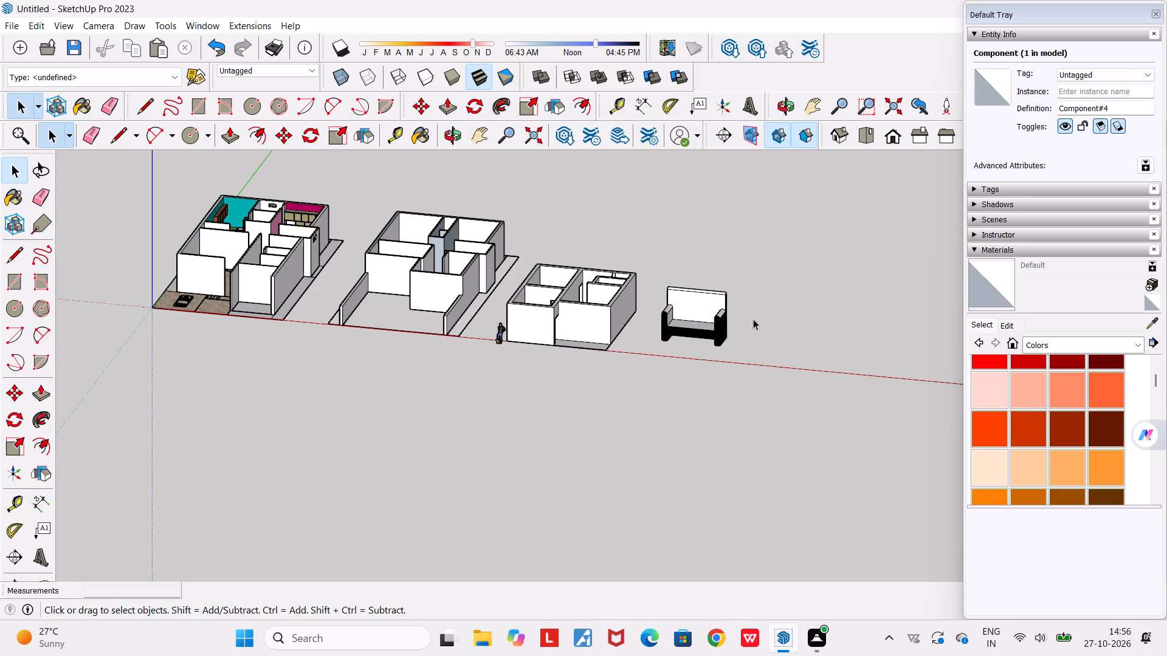
pyautogui.scroll(-2, 773, 340)
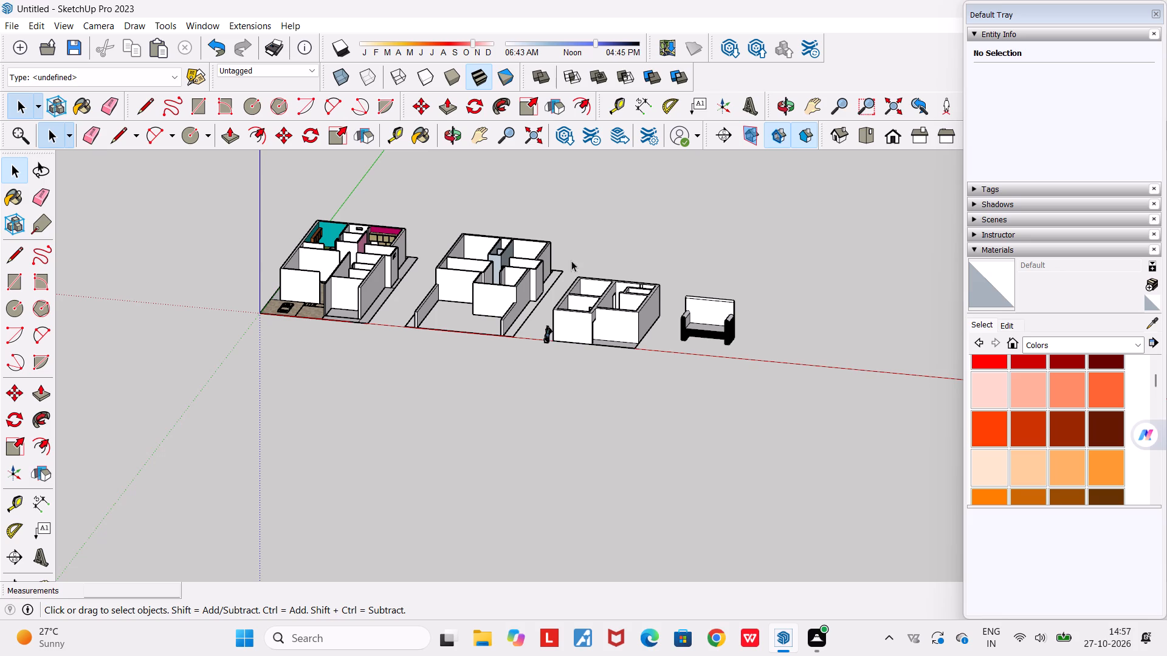
pyautogui.scroll(2, 815, 345)
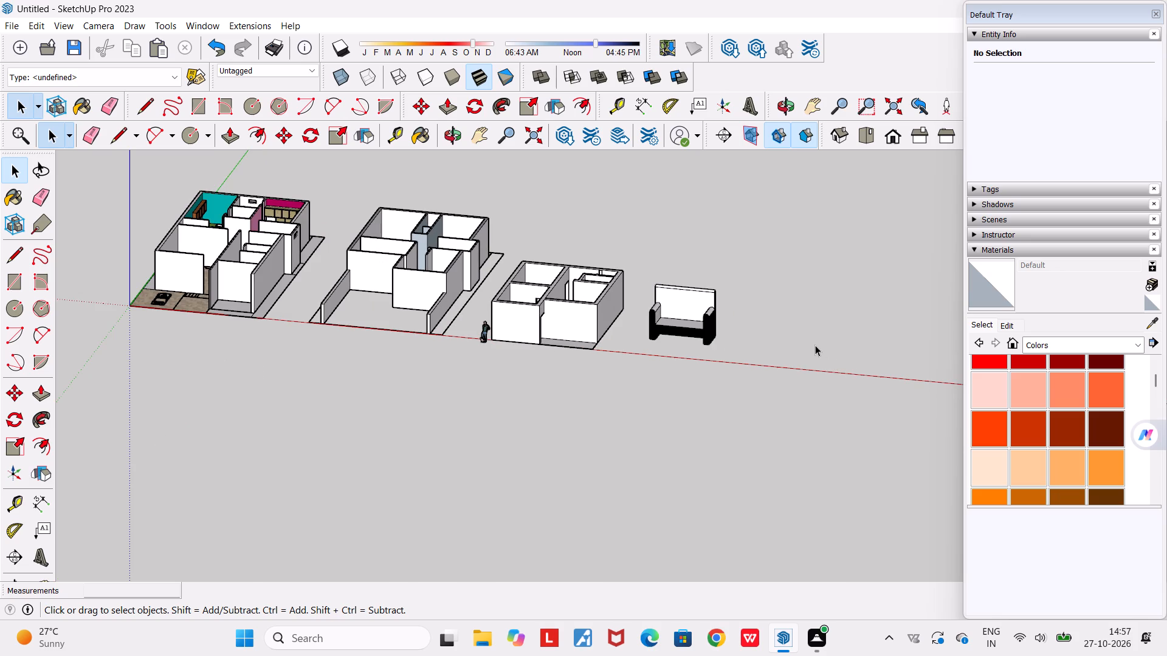
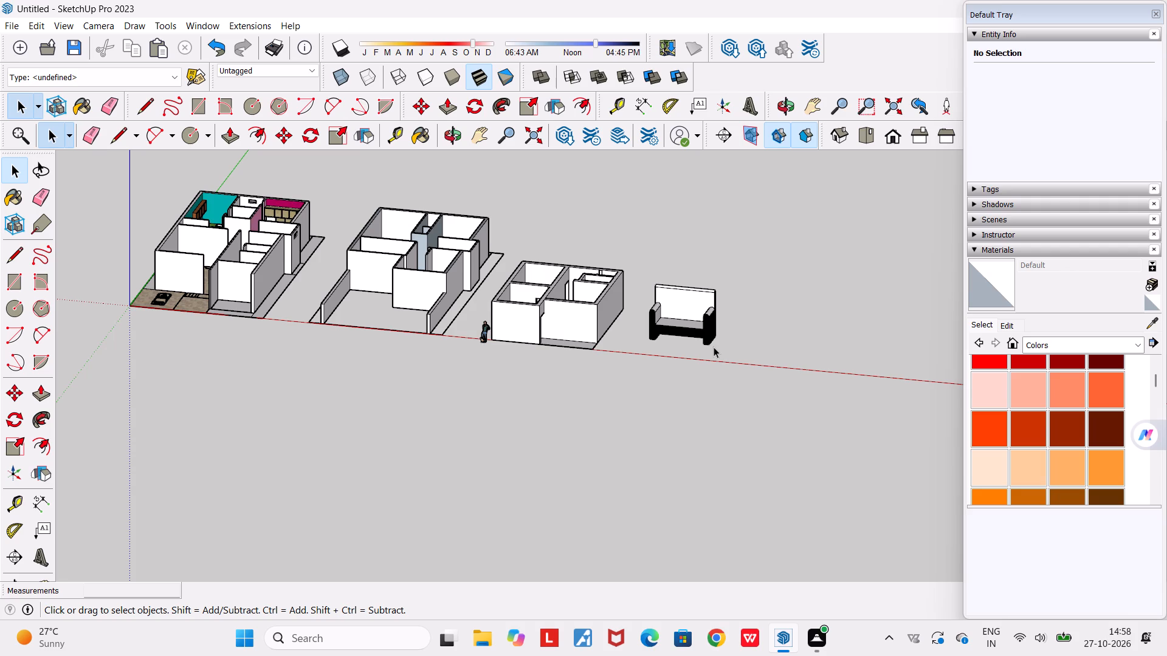
# Examine the sofa component up close and from several angles, comparing its size and placement with the three house models.
pyautogui.scroll(2, 714, 347)
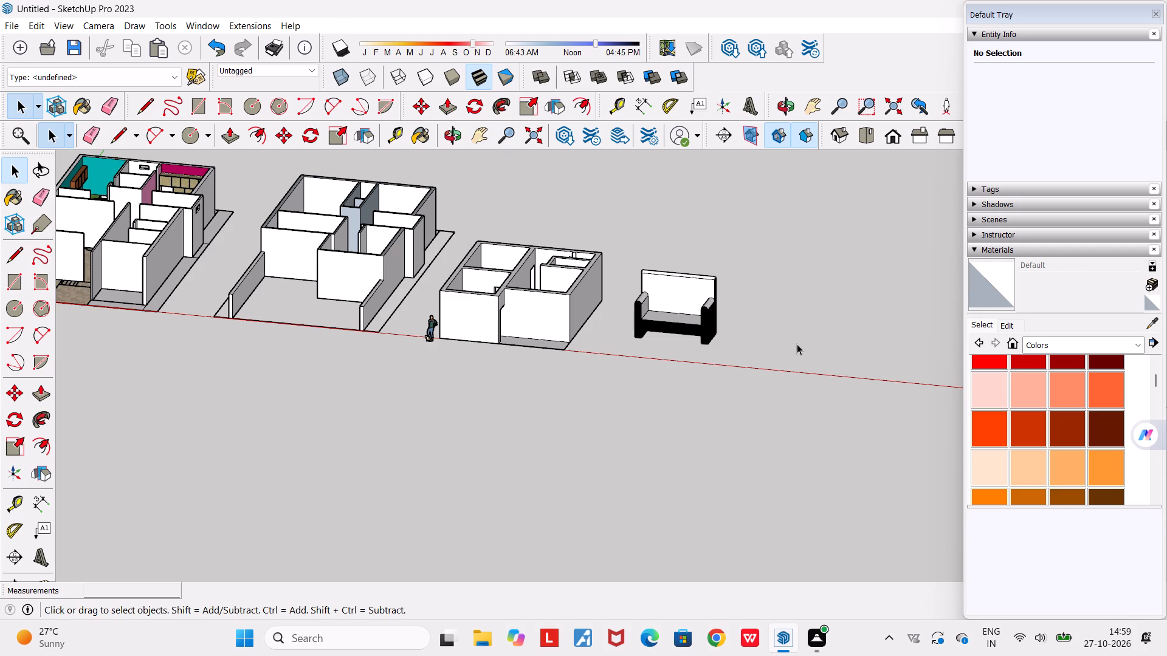
pyautogui.scroll(3, 664, 338)
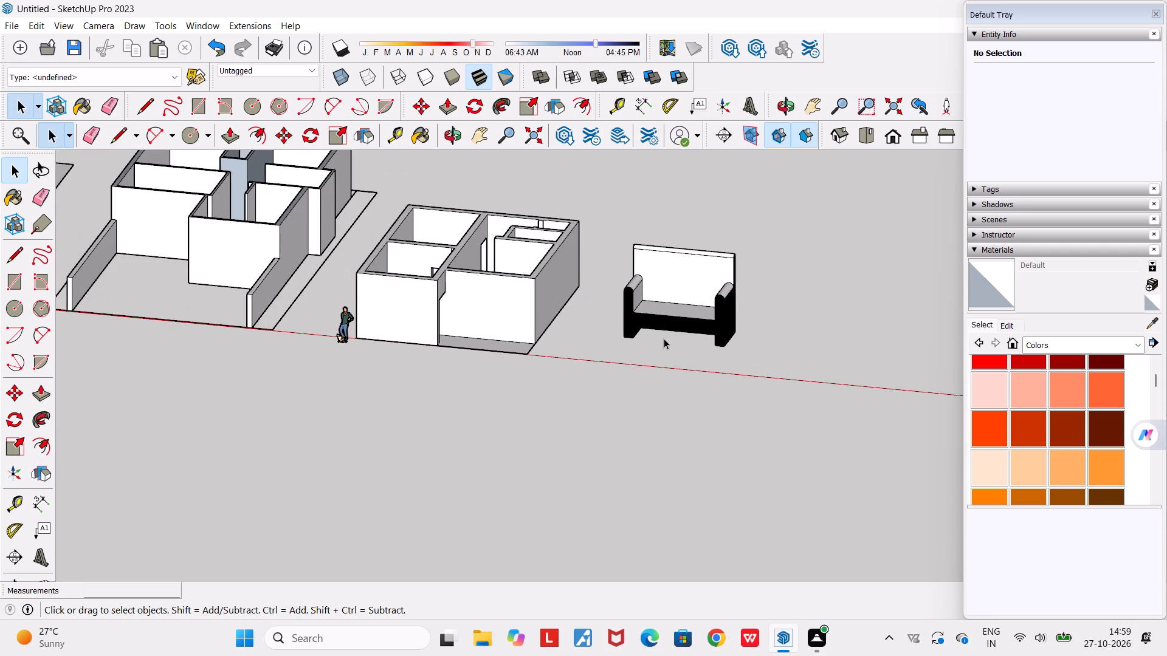
pyautogui.moveTo(711, 348); pyautogui.dragTo(742, 364, button='middle')
pyautogui.scroll(3, 742, 364)
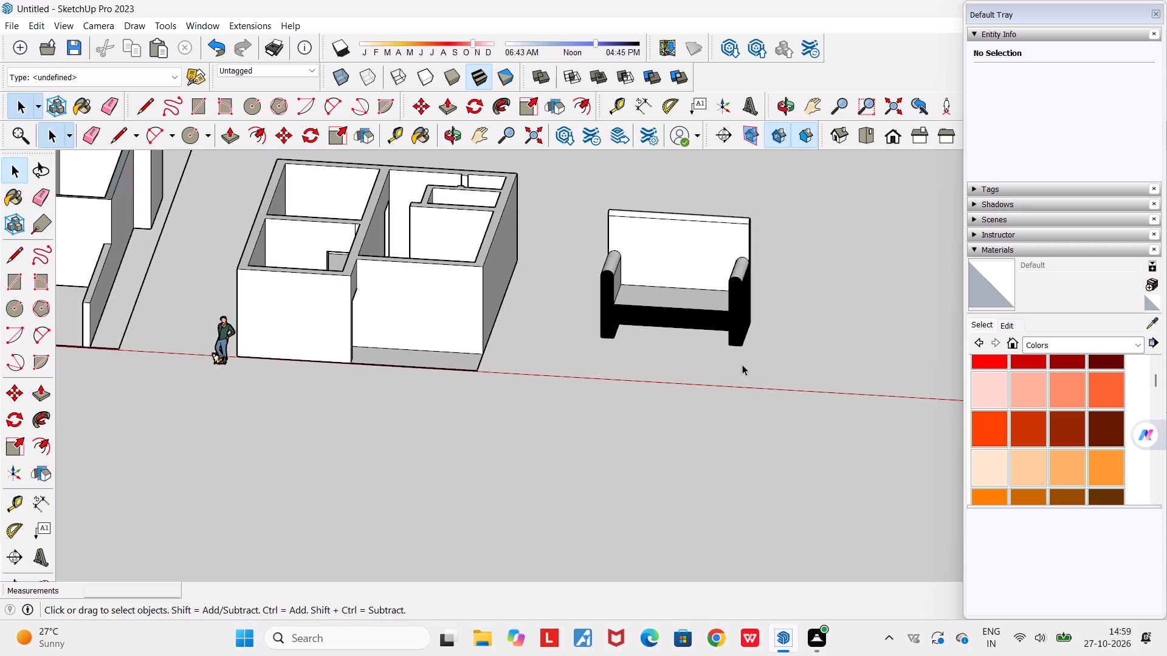
pyautogui.moveTo(735, 361); pyautogui.dragTo(749, 360, button='middle')
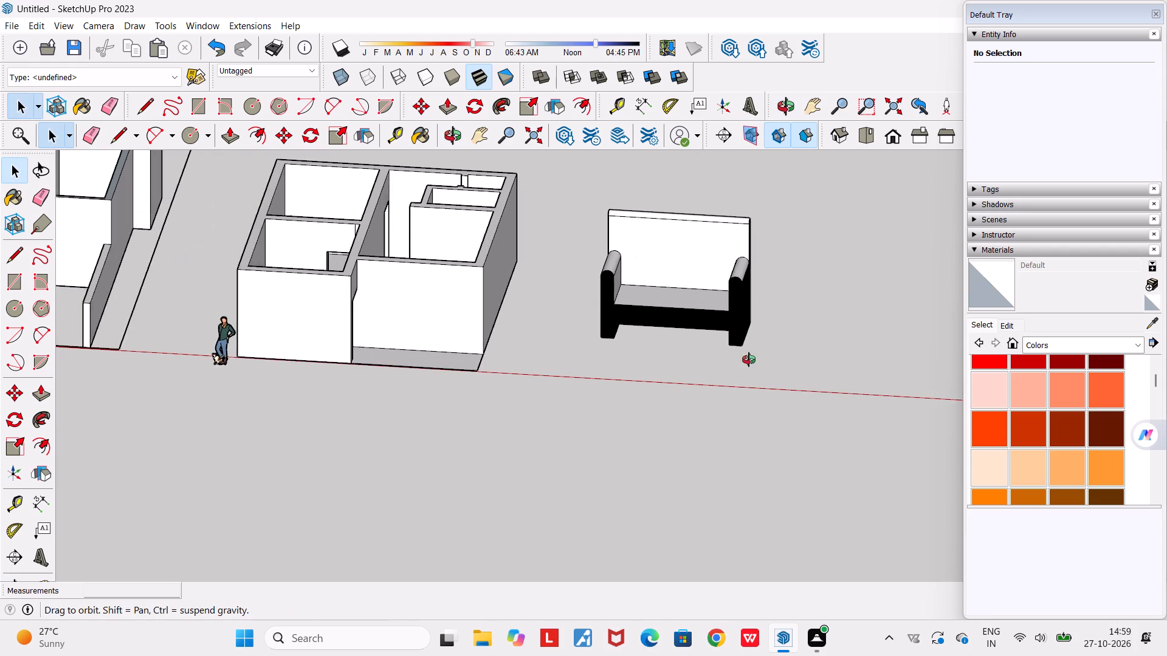
pyautogui.moveTo(749, 360); pyautogui.dragTo(543, 295, button='middle')
pyautogui.scroll(-4, 543, 295)
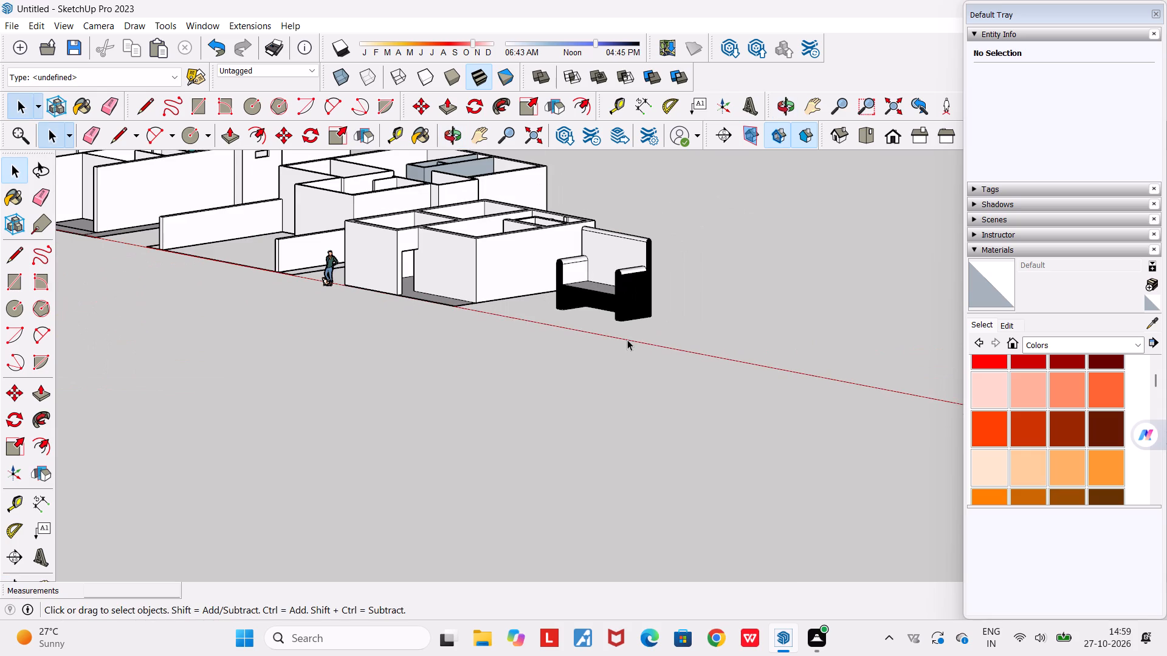
pyautogui.scroll(-3, 627, 340)
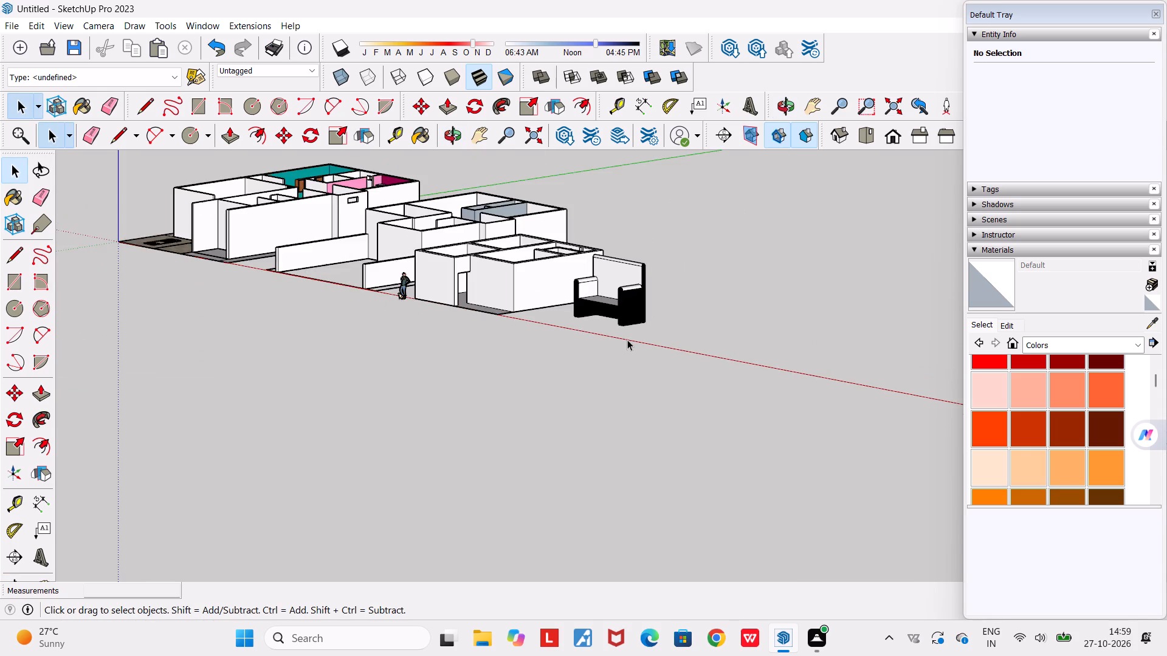
pyautogui.moveTo(629, 340); pyautogui.dragTo(717, 375, button='middle')
pyautogui.scroll(3, 736, 378)
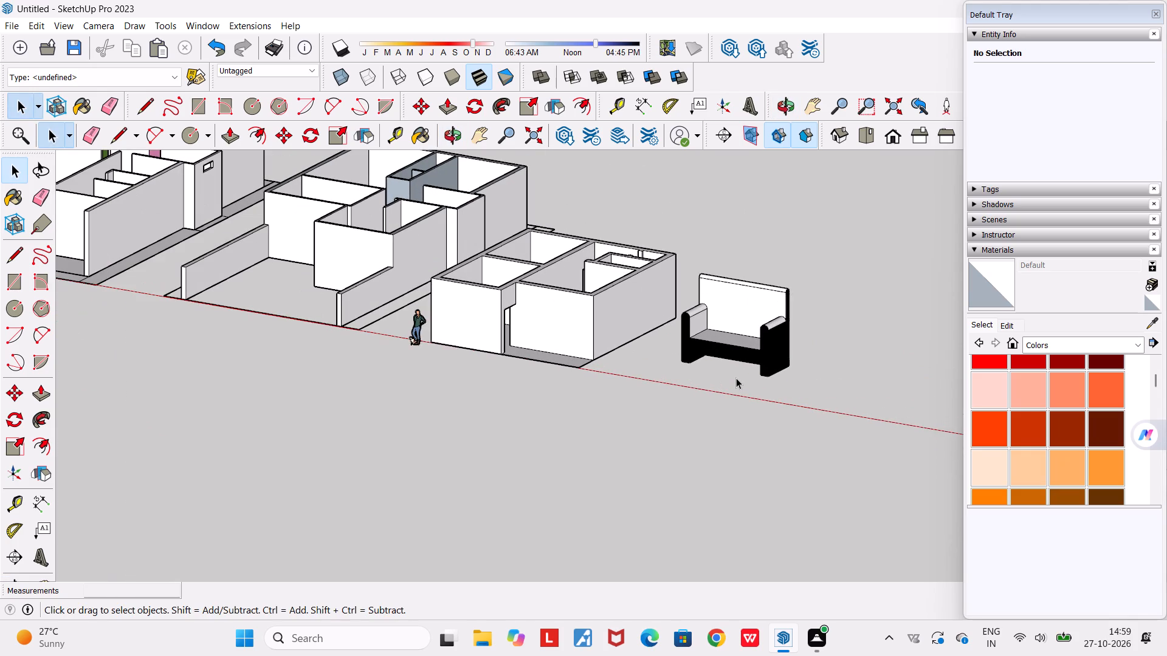
pyautogui.scroll(2, 830, 366)
pyautogui.scroll(-7, 830, 366)
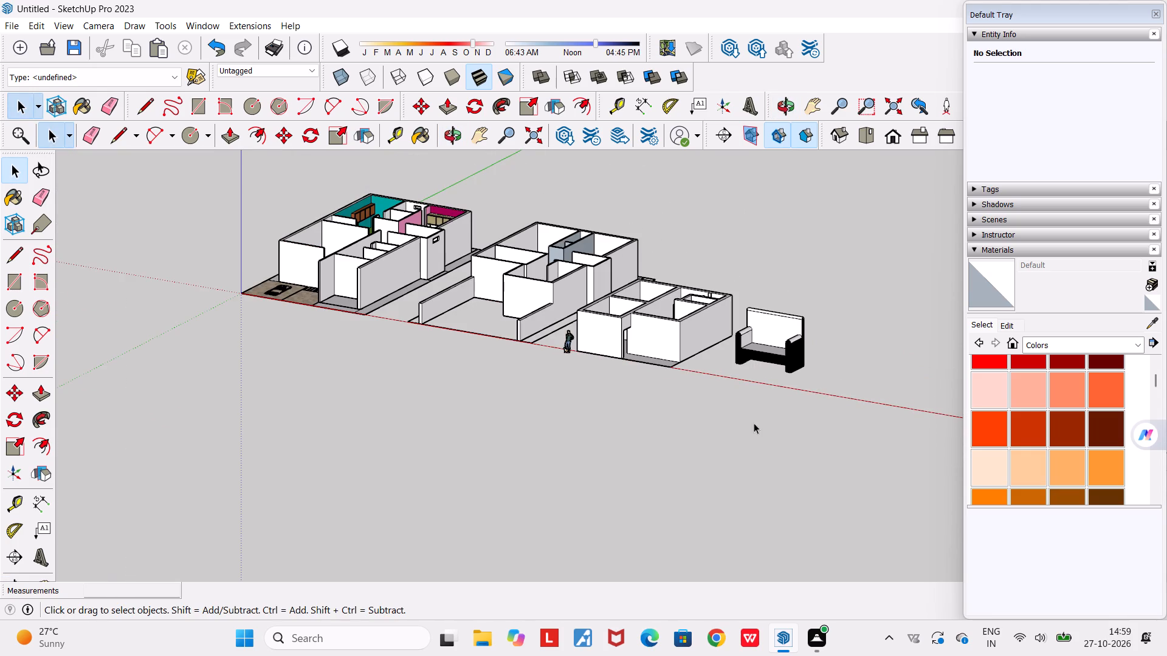
pyautogui.moveTo(620, 456); pyautogui.dragTo(853, 519, button='middle')
pyautogui.scroll(3, 847, 430)
pyautogui.scroll(-6, 838, 426)
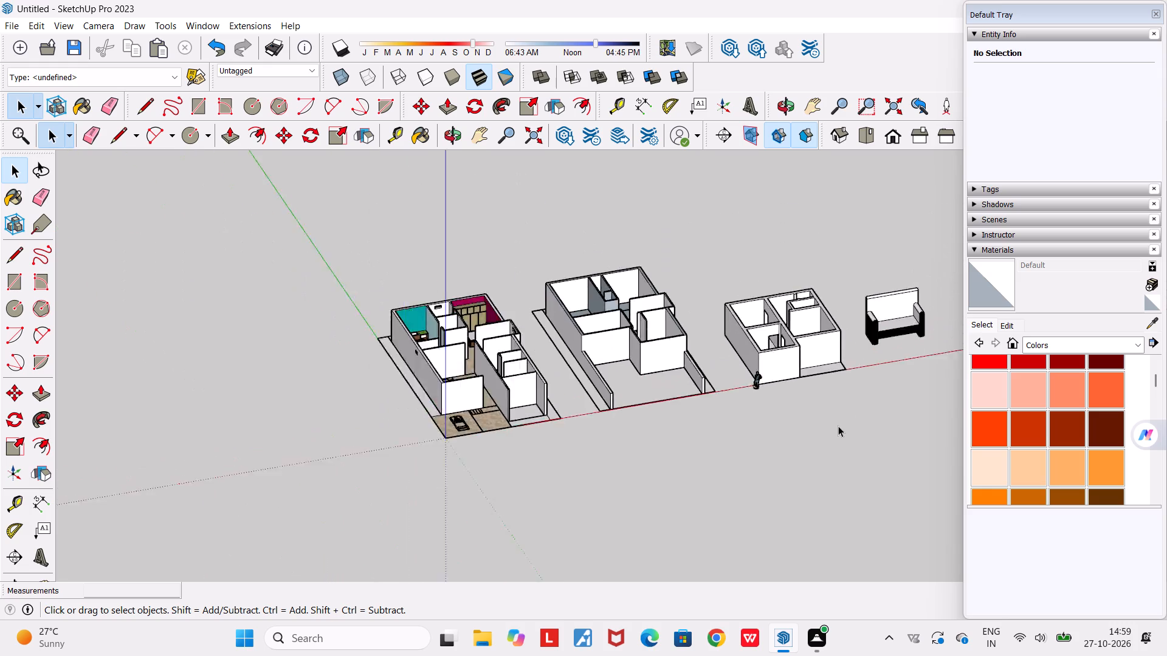
pyautogui.scroll(-3, 838, 426)
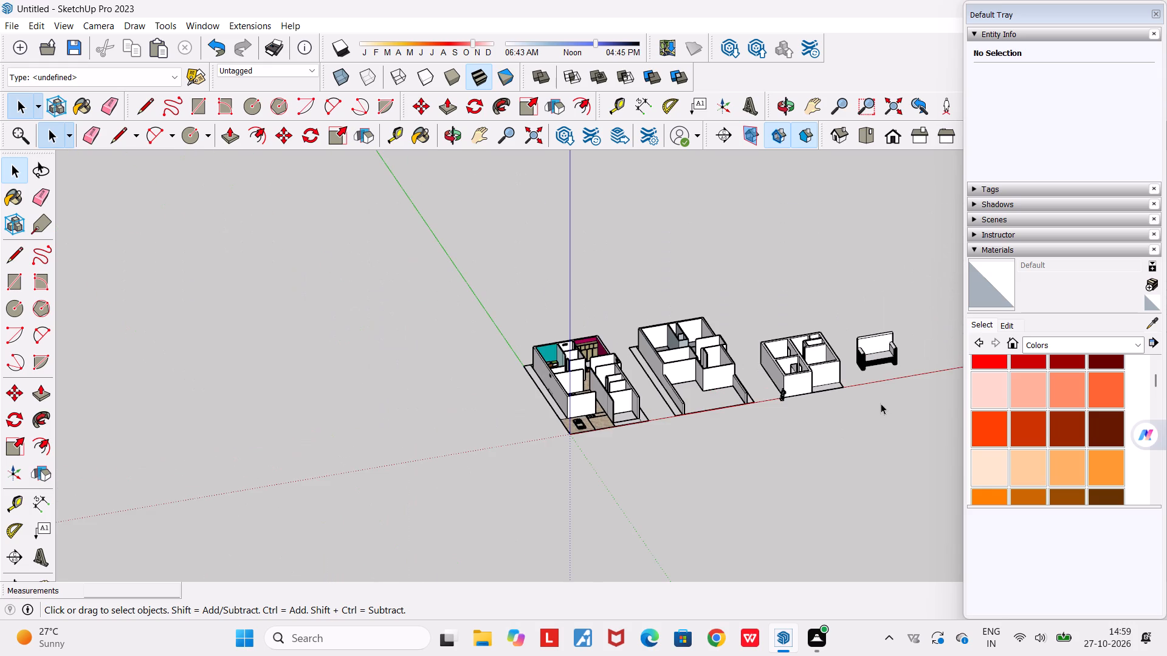
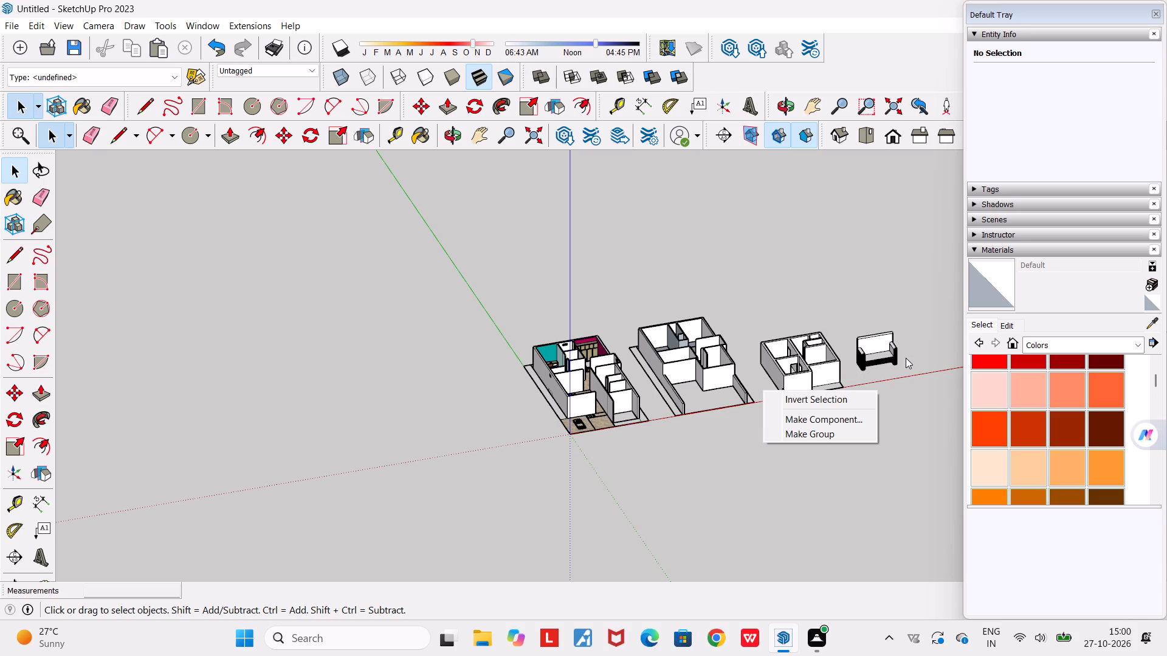
# Examine the house models and the sofa from several angles.
pyautogui.scroll(4, 906, 358)
pyautogui.press('Escape')
pyautogui.scroll(5, 906, 358)
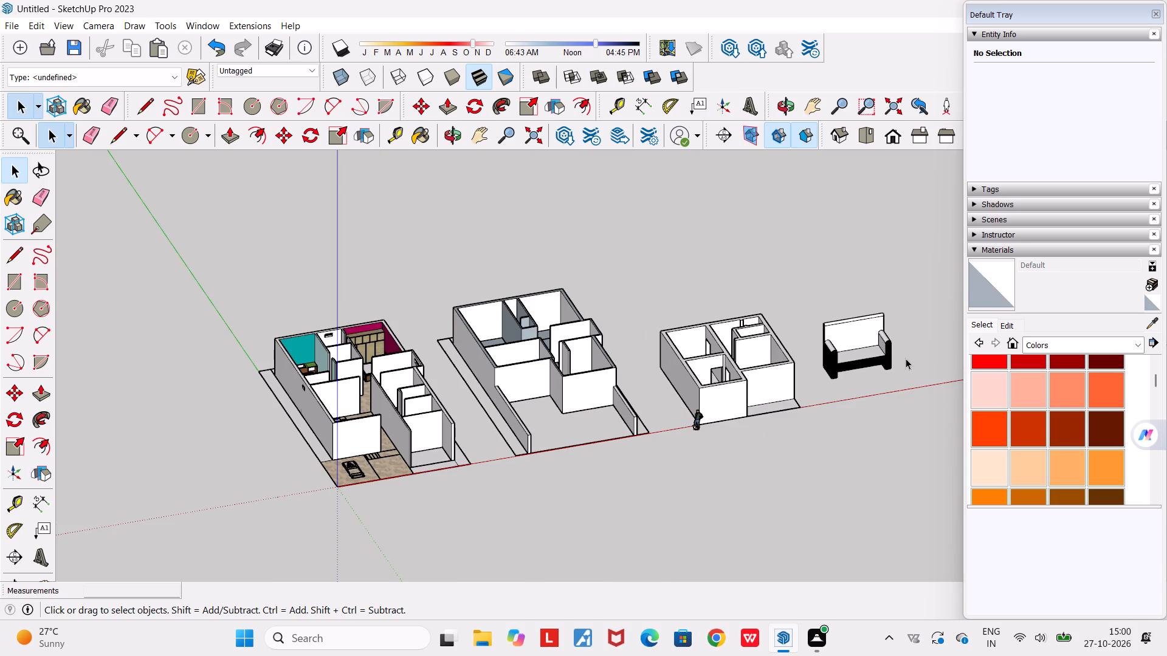
pyautogui.scroll(3, 906, 358)
pyautogui.moveTo(890, 350); pyautogui.dragTo(808, 326, button='middle')
pyautogui.scroll(-4, 808, 326)
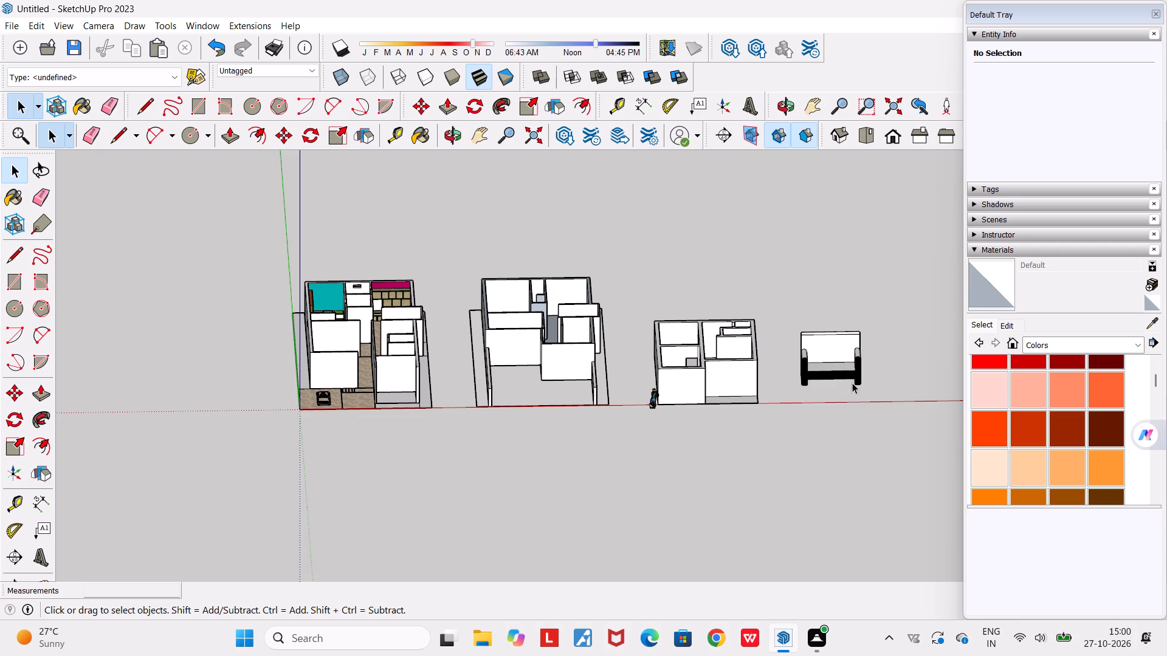
pyautogui.scroll(3, 856, 377)
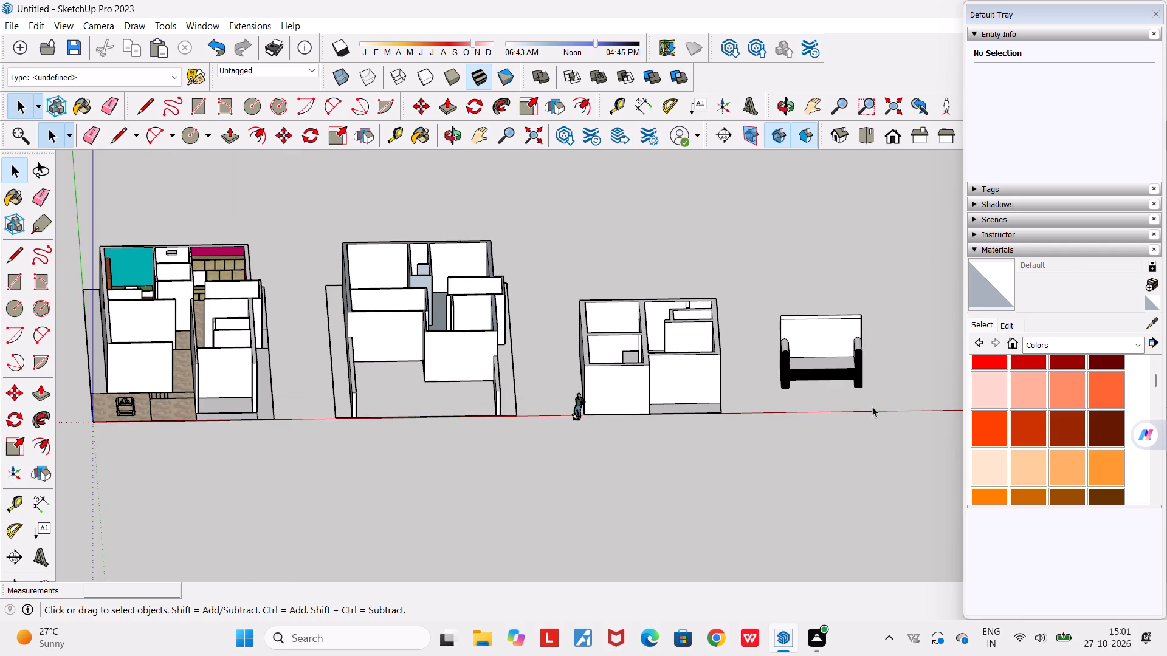
pyautogui.scroll(2, 870, 394)
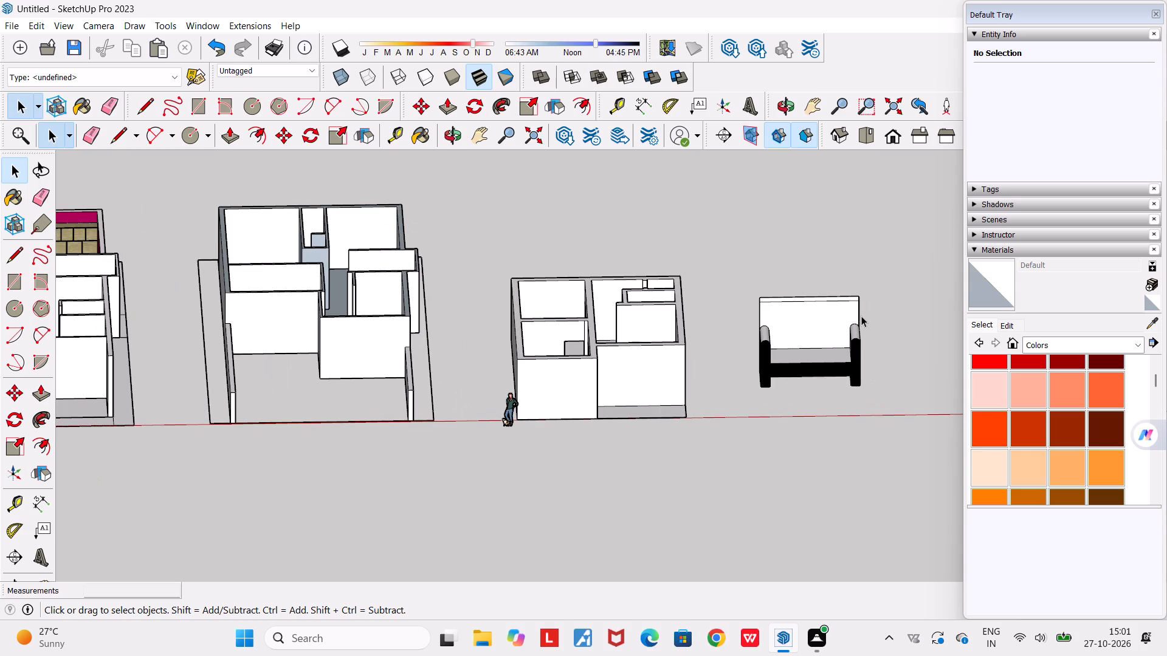
pyautogui.scroll(4, 861, 316)
pyautogui.scroll(-1, 861, 316)
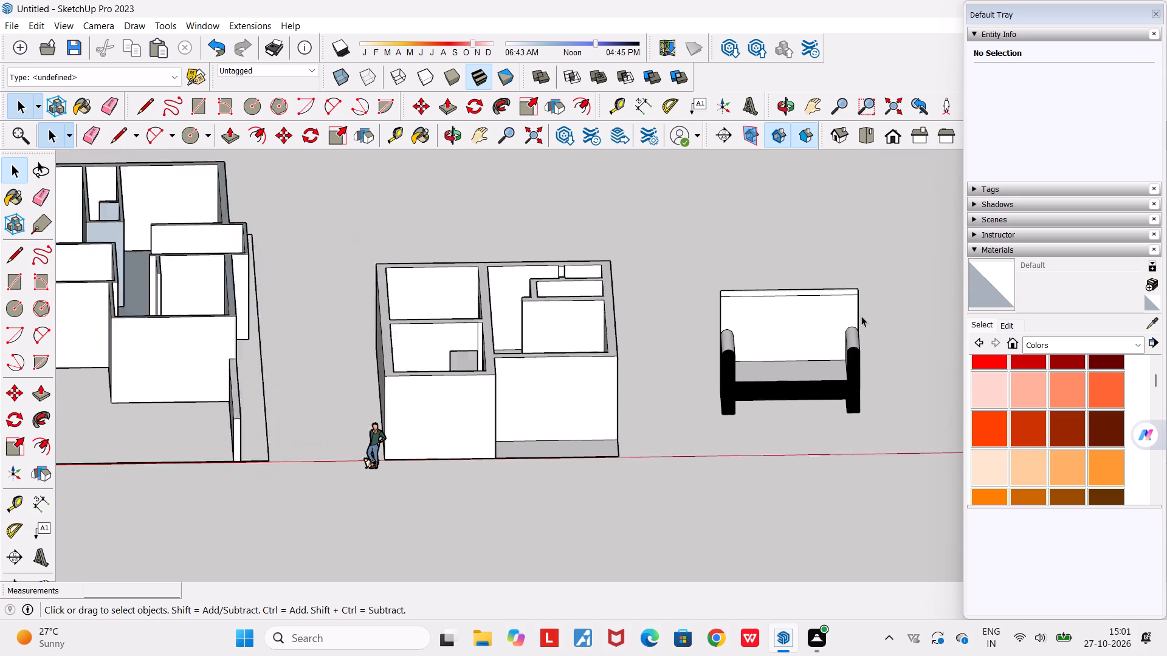
pyautogui.scroll(-7, 861, 316)
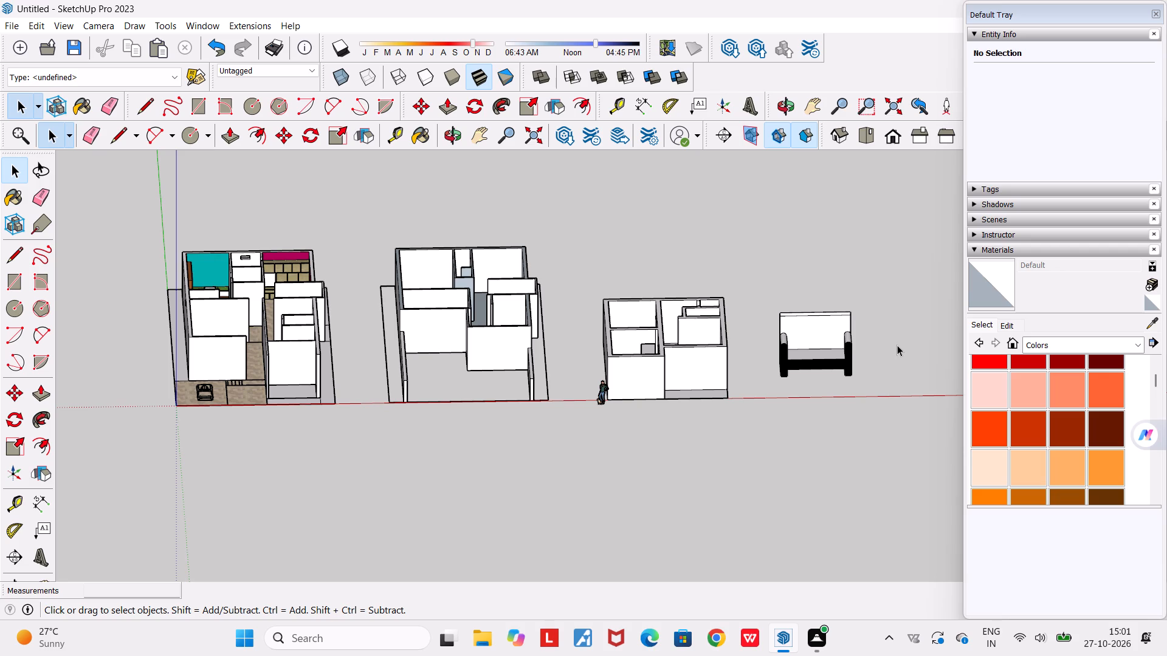
pyautogui.scroll(3, 935, 364)
pyautogui.moveTo(884, 336); pyautogui.dragTo(829, 335, button='middle')
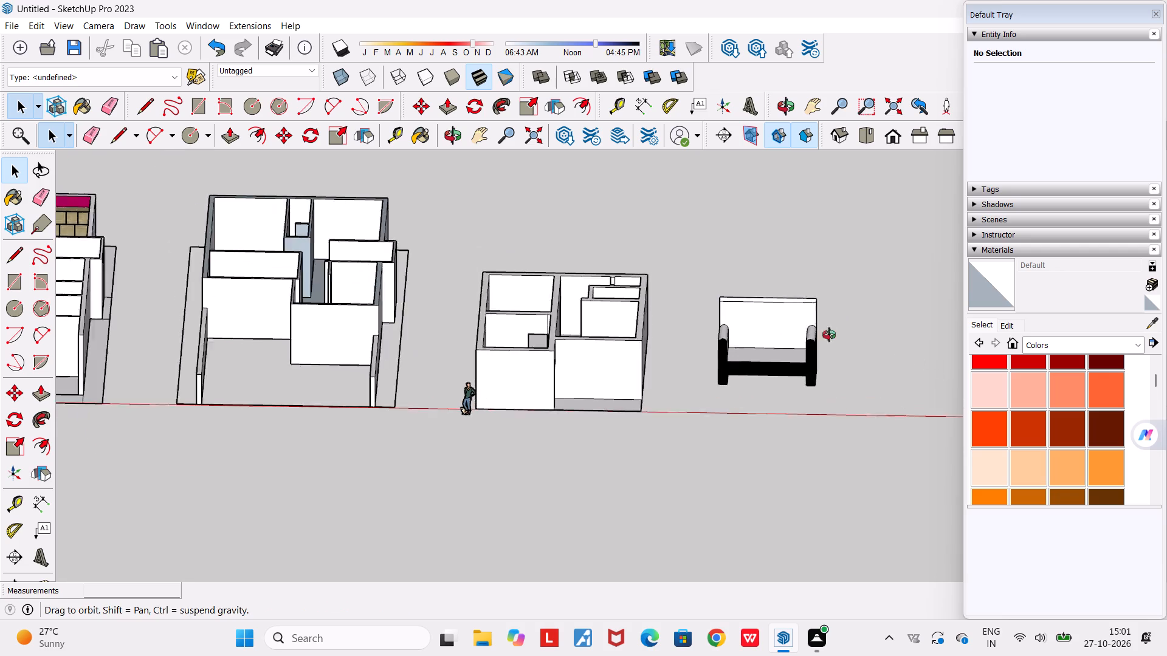
pyautogui.moveTo(829, 335); pyautogui.dragTo(794, 337, button='middle')
pyautogui.scroll(-11, 794, 337)
pyautogui.moveTo(810, 340); pyautogui.dragTo(753, 329, button='middle')
pyautogui.scroll(-1, 753, 329)
pyautogui.scroll(4, 794, 375)
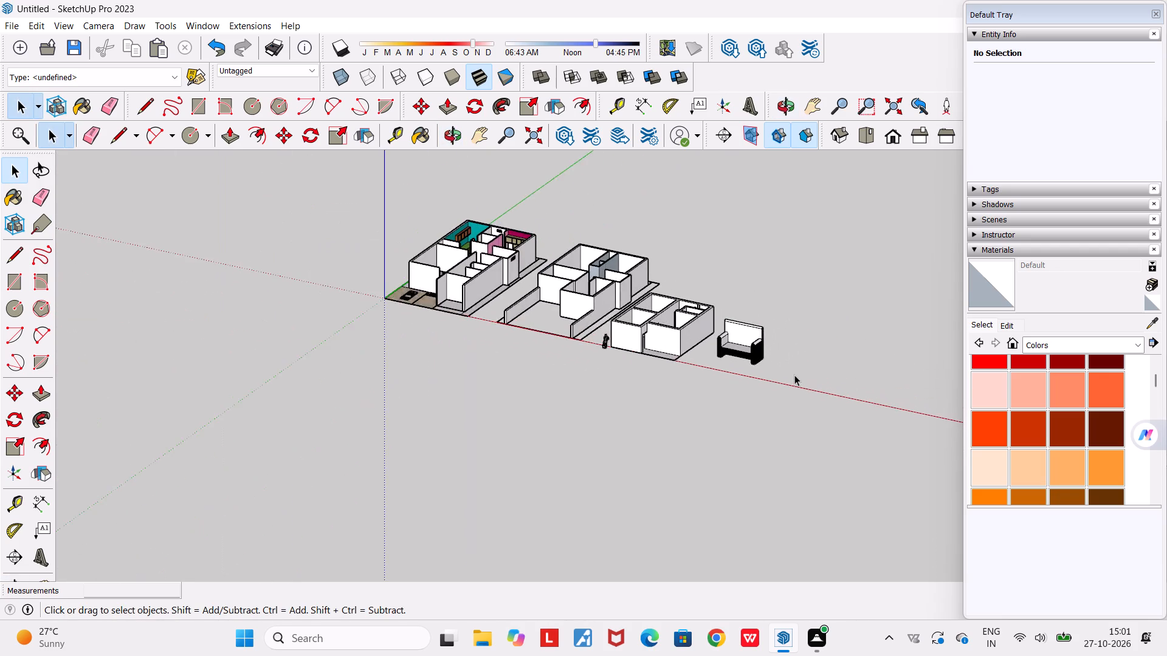
pyautogui.scroll(2, 794, 375)
# In top view, draw a square of about 1842 by 1842 mm on the ground beside the sofa.
pyautogui.click(873, 132)
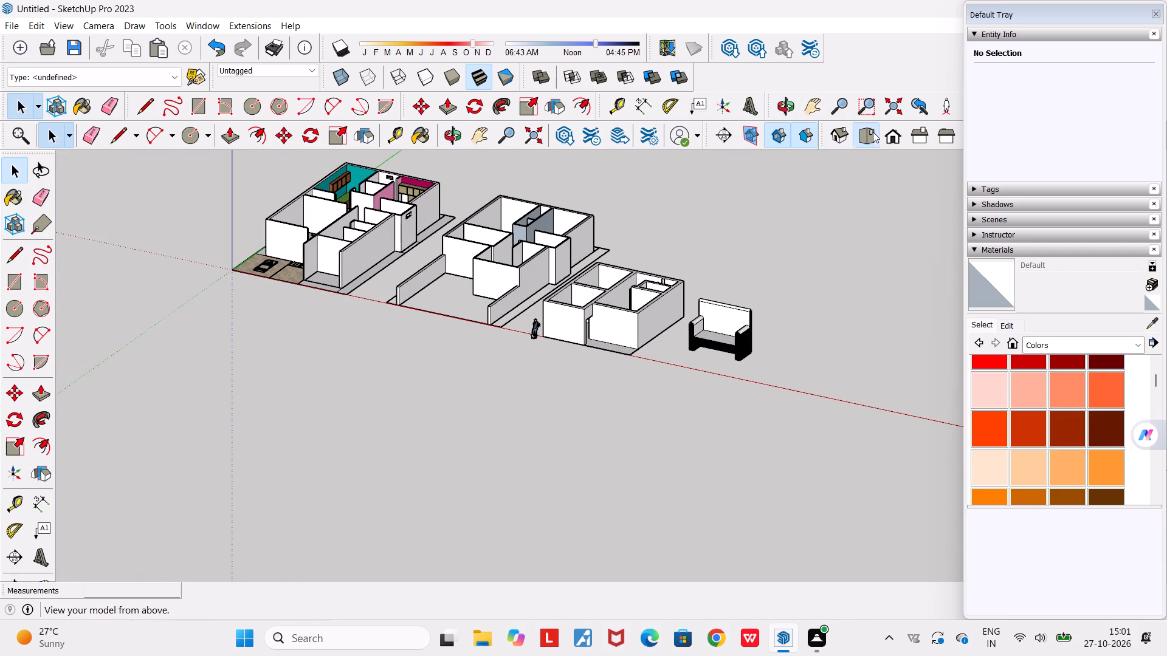
pyautogui.scroll(-5, 865, 411)
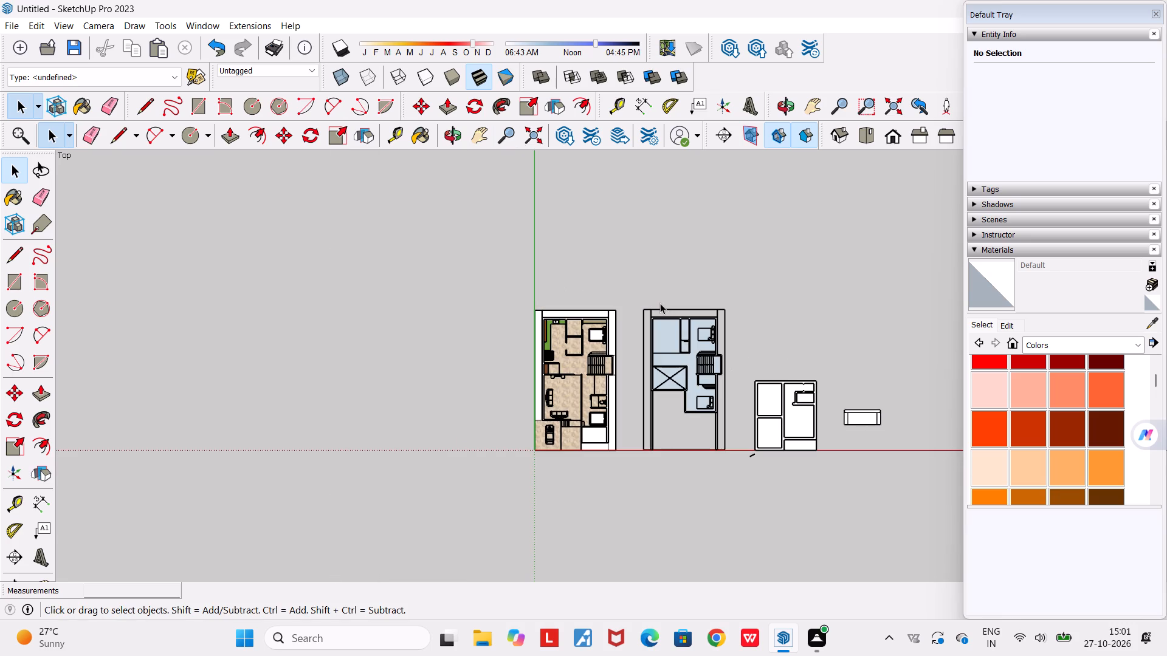
pyautogui.click(813, 100)
pyautogui.moveTo(765, 307); pyautogui.dragTo(260, 261)
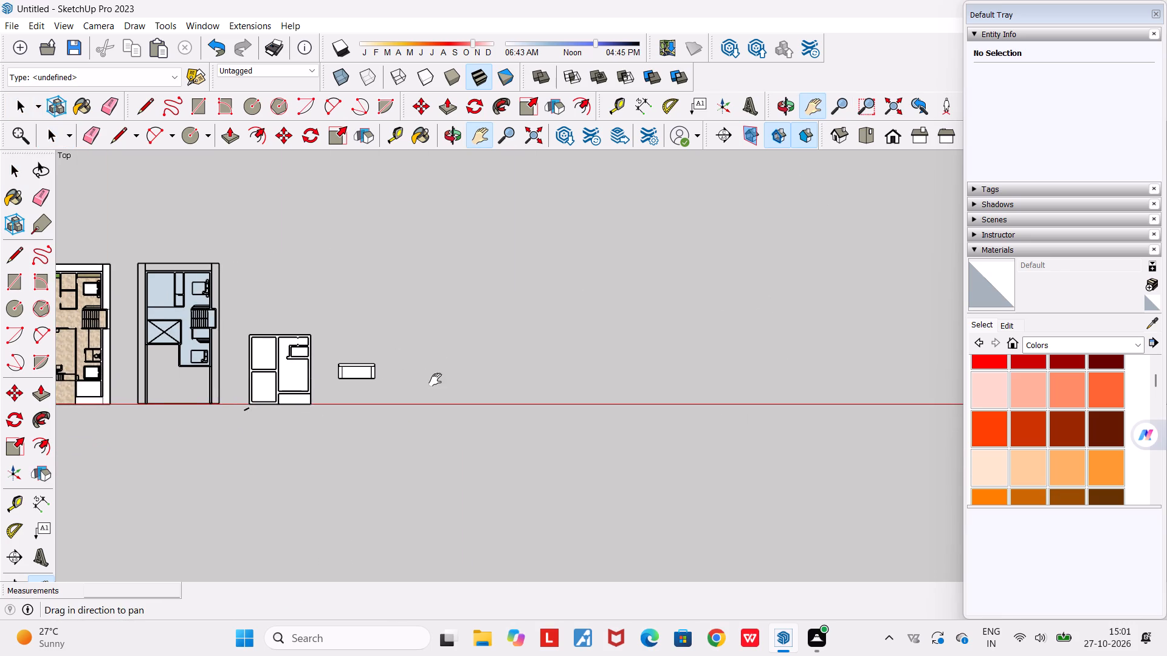
pyautogui.scroll(4, 421, 381)
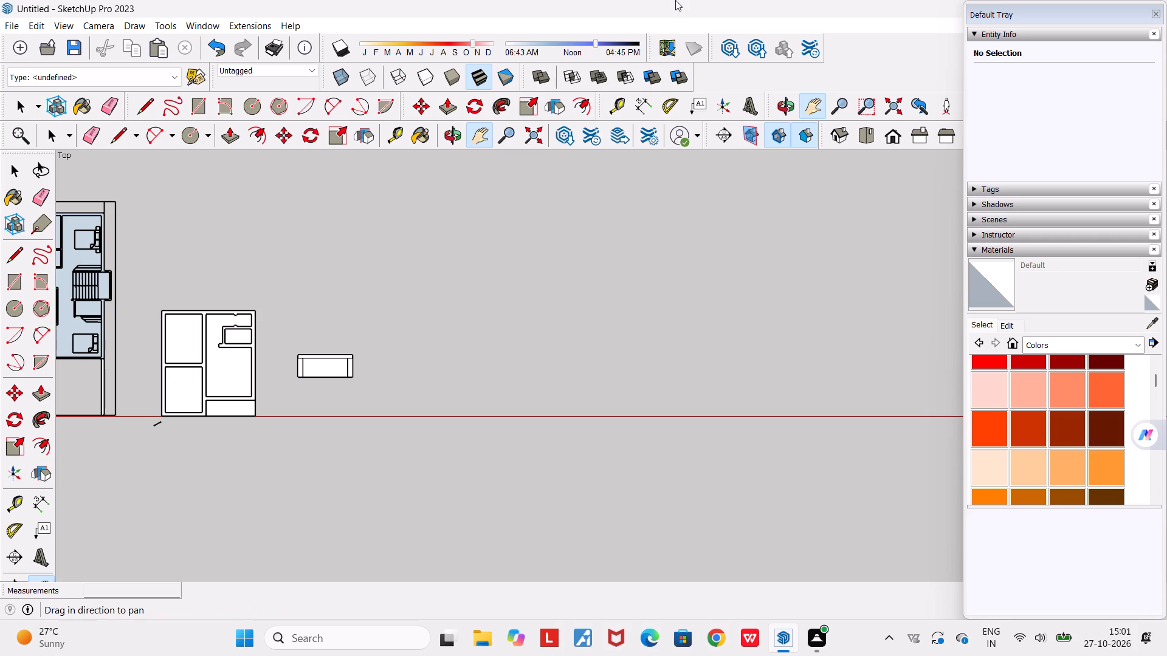
pyautogui.scroll(6, 349, 390)
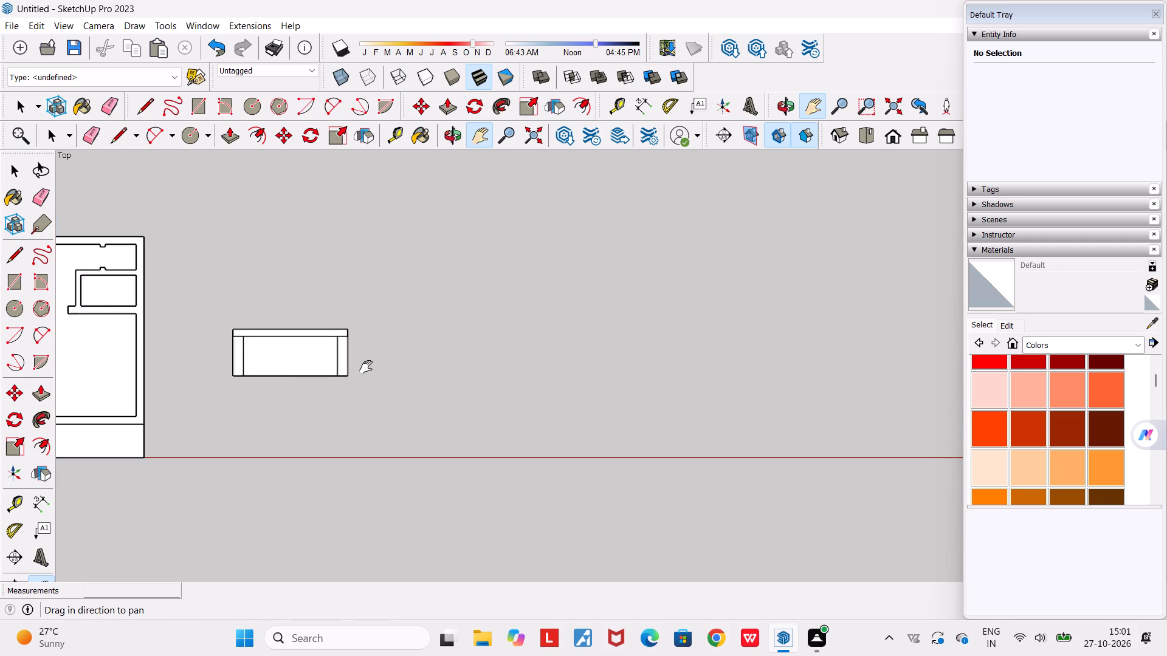
pyautogui.scroll(4, 366, 367)
pyautogui.press('space')
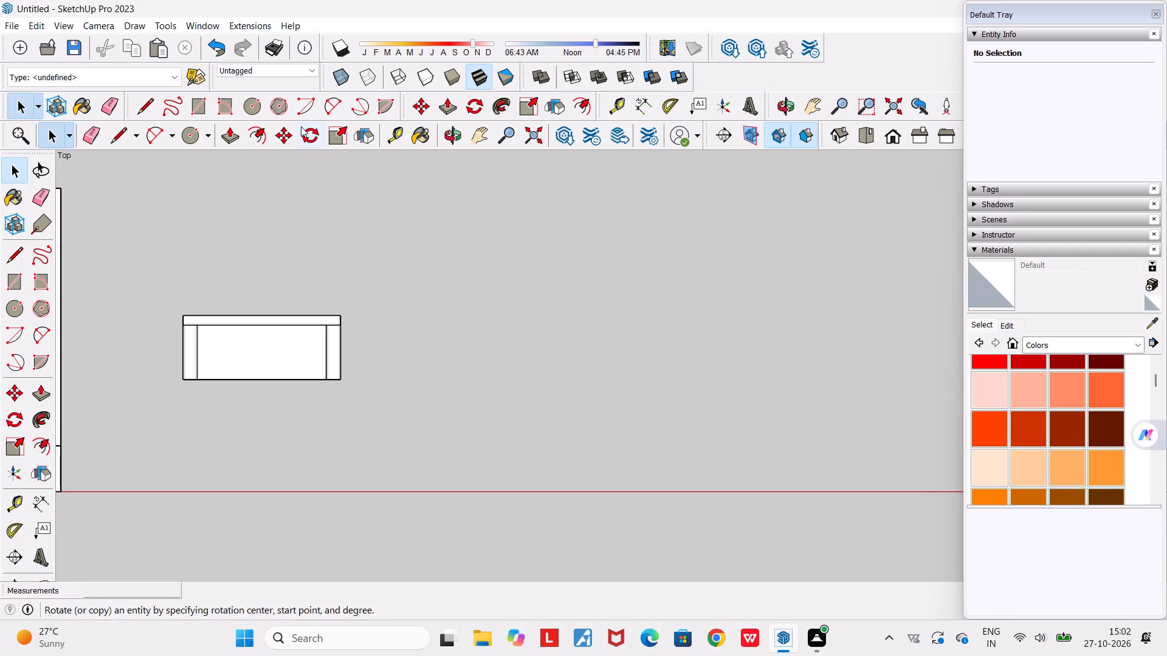
pyautogui.click(199, 104)
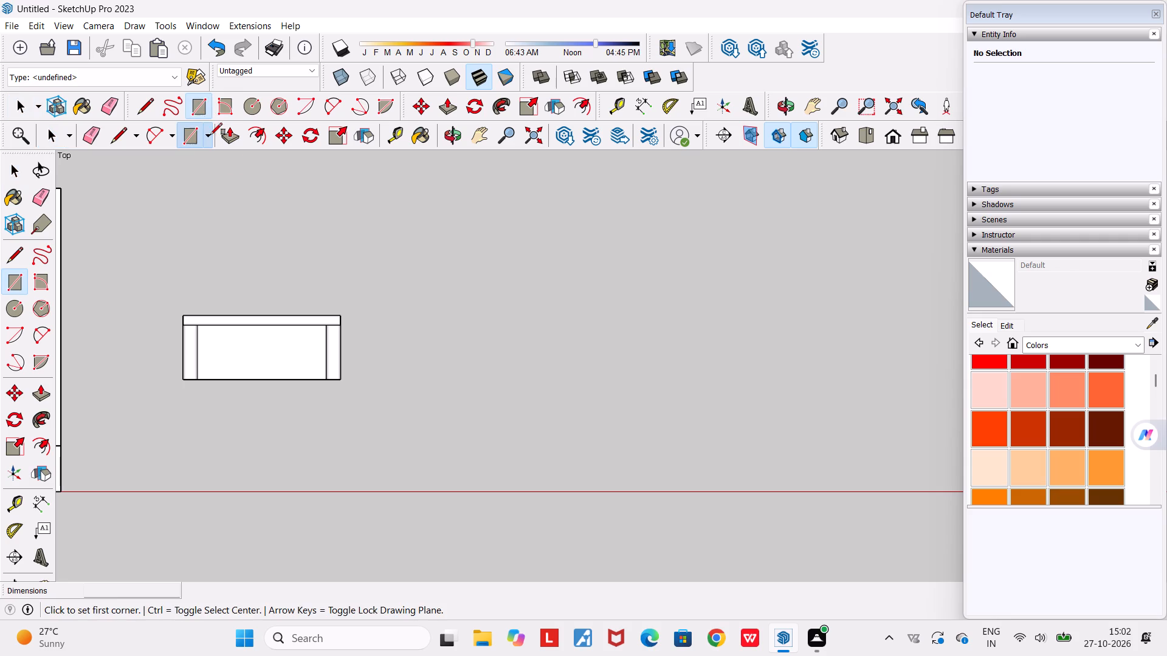
pyautogui.click(367, 314)
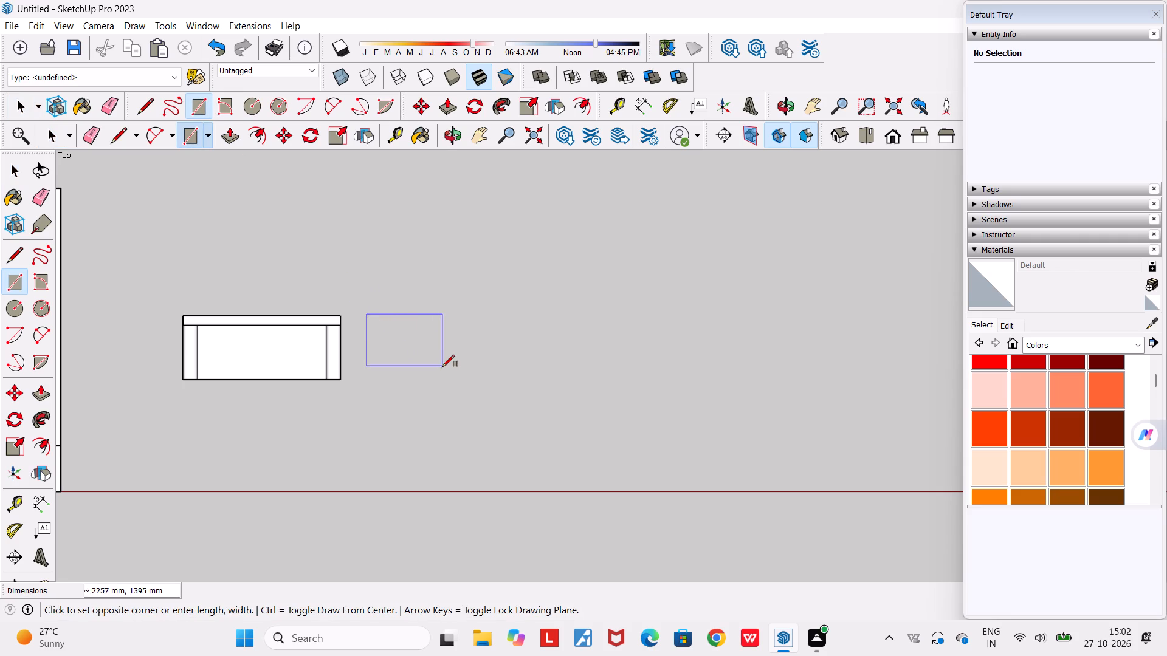
pyautogui.click(432, 380)
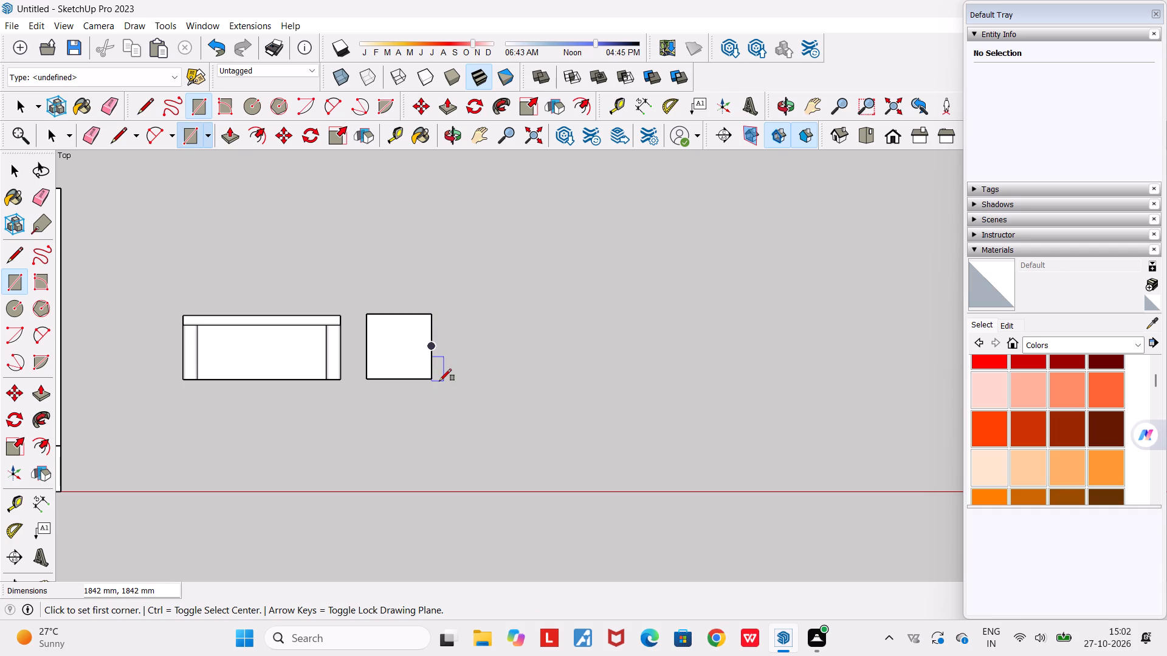
pyautogui.press('space')
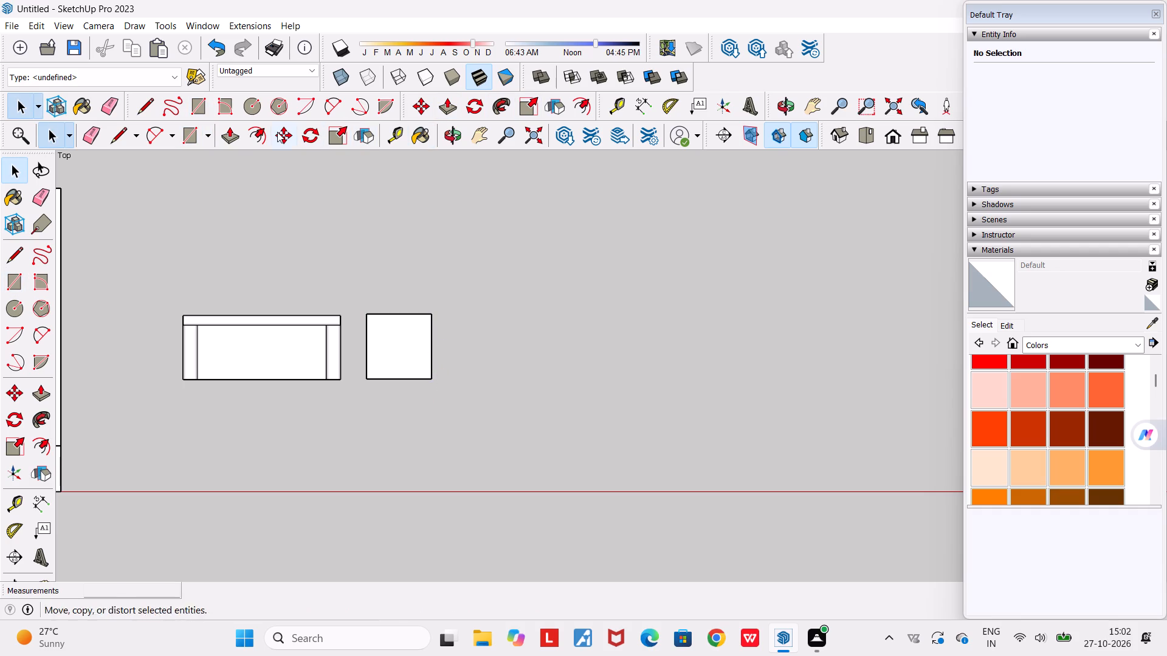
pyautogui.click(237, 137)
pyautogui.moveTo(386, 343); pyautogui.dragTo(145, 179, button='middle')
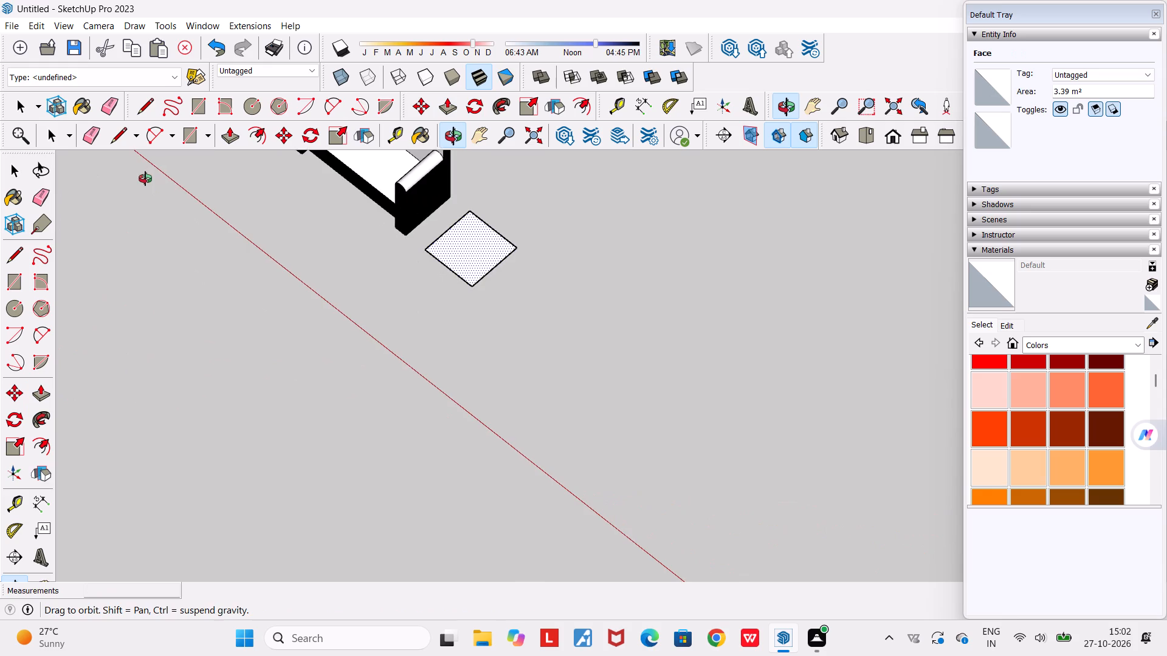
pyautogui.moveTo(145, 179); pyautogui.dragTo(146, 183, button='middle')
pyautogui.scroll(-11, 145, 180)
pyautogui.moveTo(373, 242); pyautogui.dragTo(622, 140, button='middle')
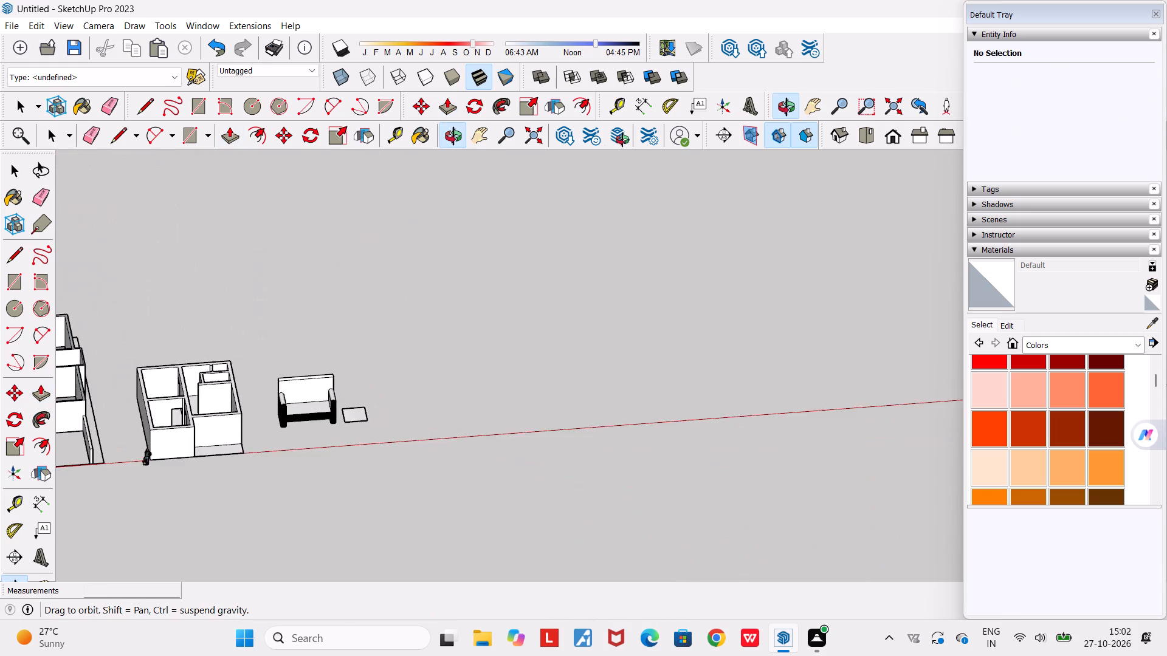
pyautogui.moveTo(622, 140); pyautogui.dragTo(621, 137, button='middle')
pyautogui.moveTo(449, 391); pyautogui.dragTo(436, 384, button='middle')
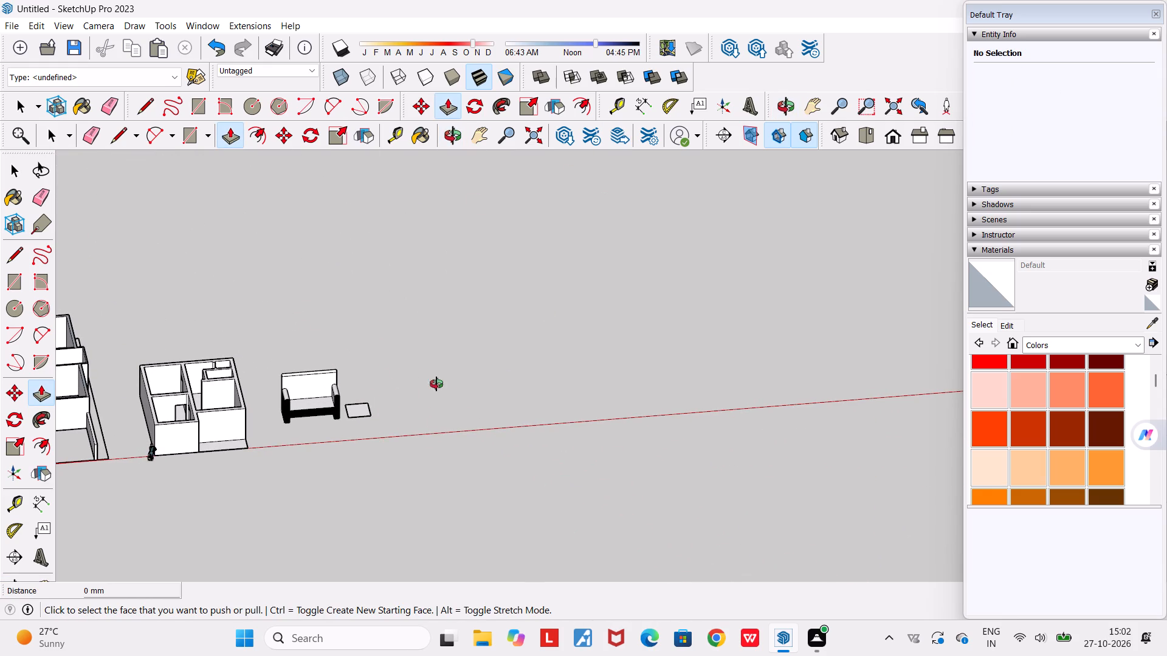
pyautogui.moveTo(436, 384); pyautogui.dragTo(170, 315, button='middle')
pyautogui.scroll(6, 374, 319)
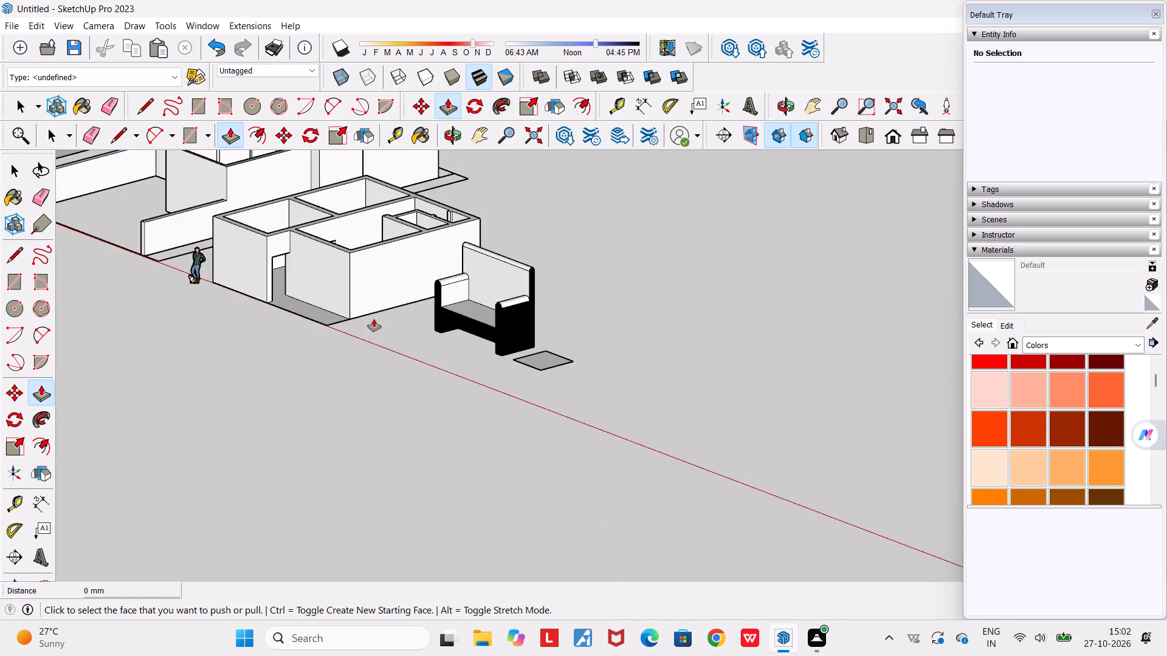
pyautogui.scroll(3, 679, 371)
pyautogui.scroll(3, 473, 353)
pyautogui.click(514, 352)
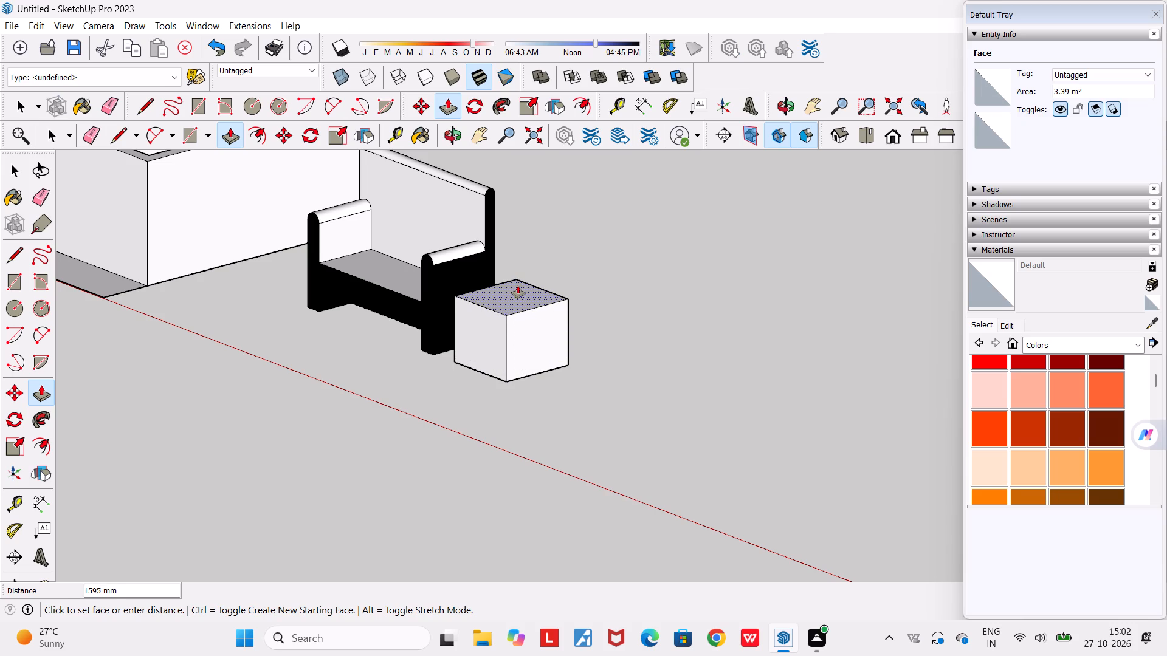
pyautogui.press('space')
# Draw a narrow rectangle of about 1883 by 383 mm along the square's back edge, starting at its corner nearest the sofa.
pyautogui.moveTo(517, 339); pyautogui.dragTo(561, 414, button='middle')
pyautogui.scroll(-3, 561, 414)
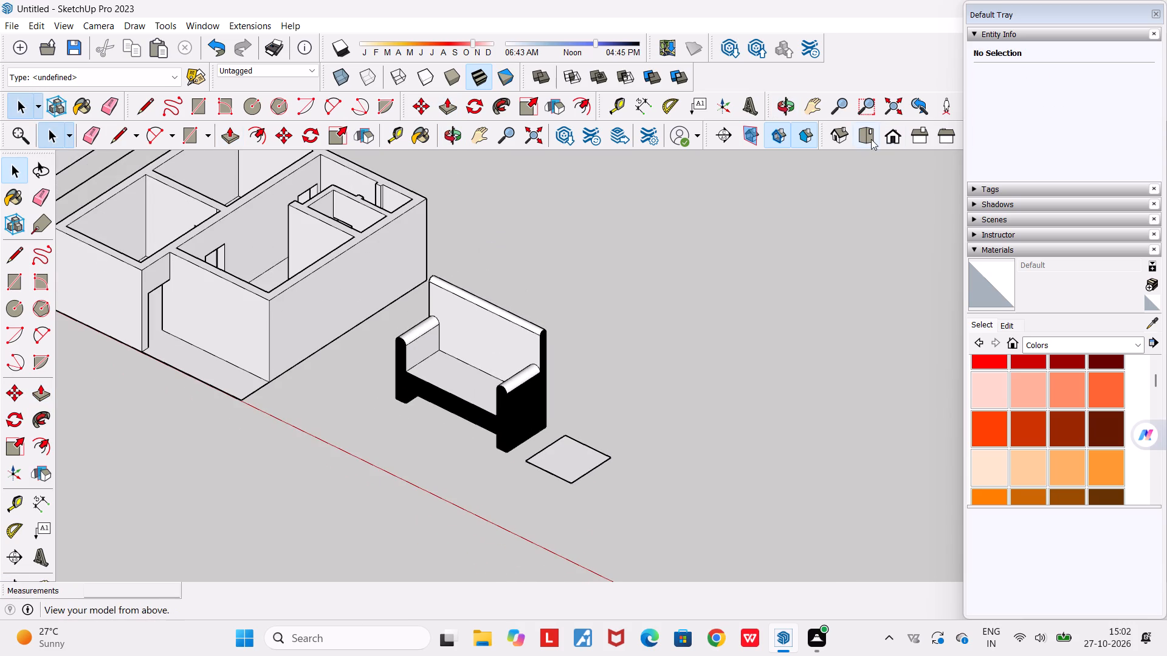
pyautogui.click(871, 139)
pyautogui.scroll(6, 911, 343)
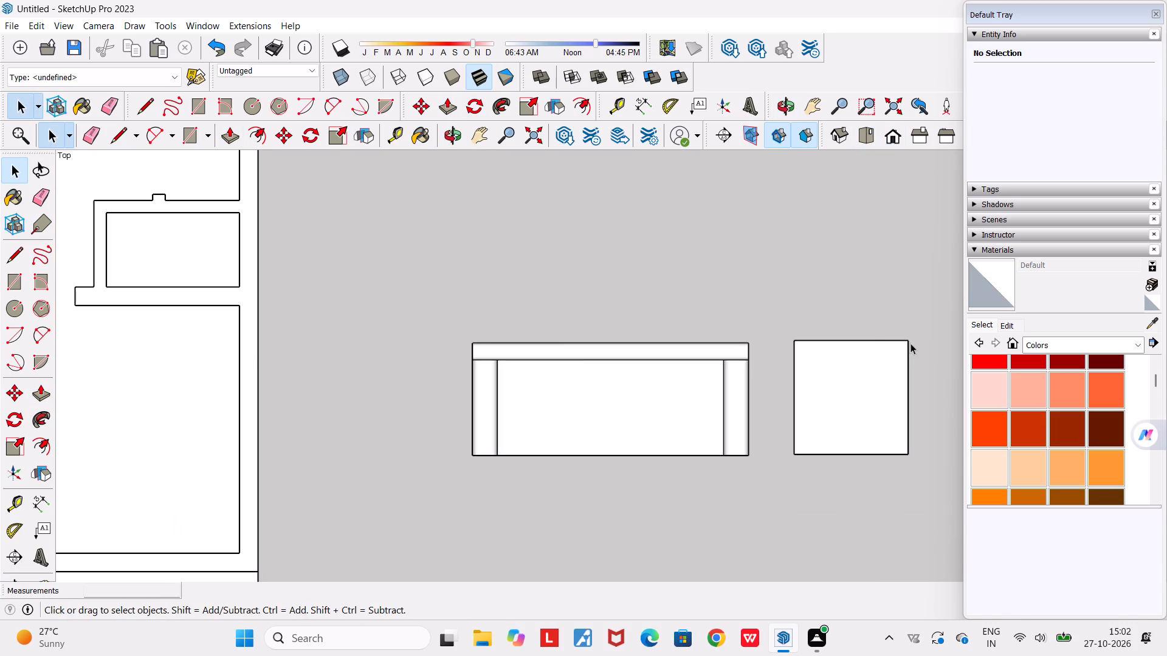
pyautogui.moveTo(909, 342); pyautogui.dragTo(880, 329, button='middle')
pyautogui.scroll(-3, 880, 329)
pyautogui.scroll(3, 863, 352)
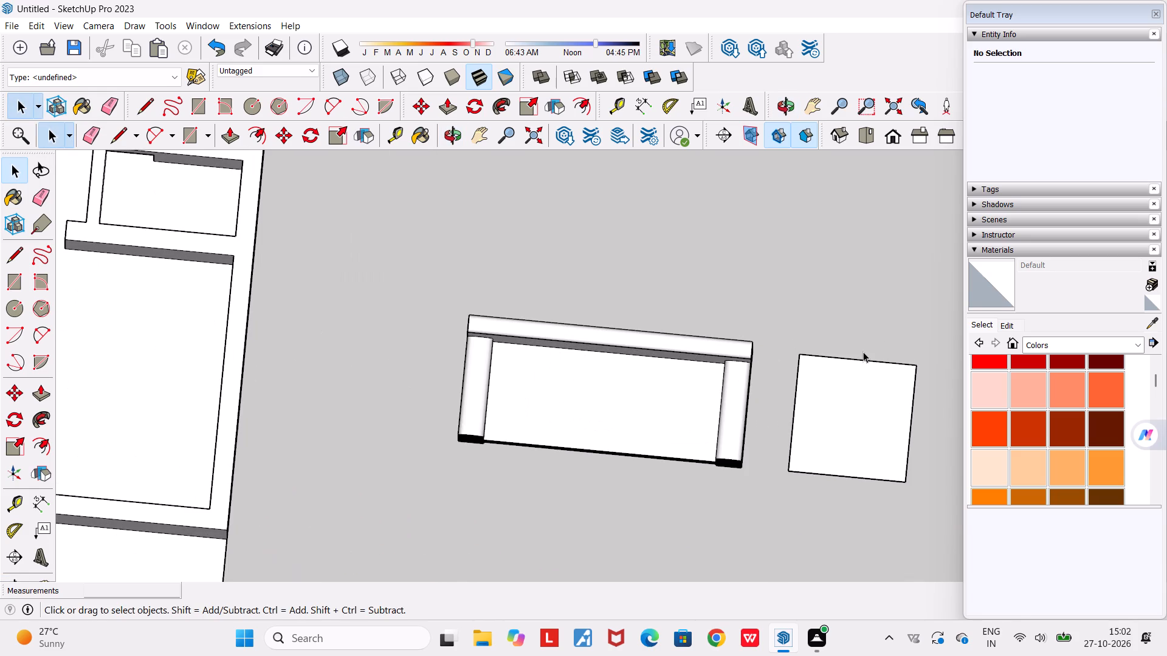
pyautogui.click(201, 101)
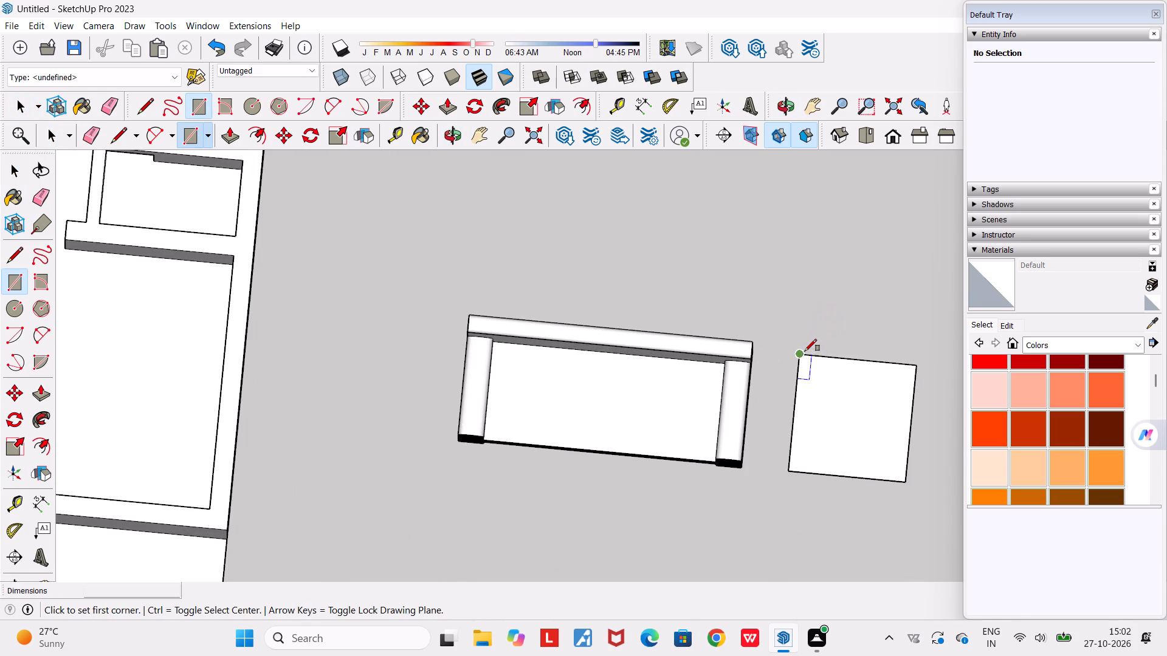
pyautogui.click(799, 354)
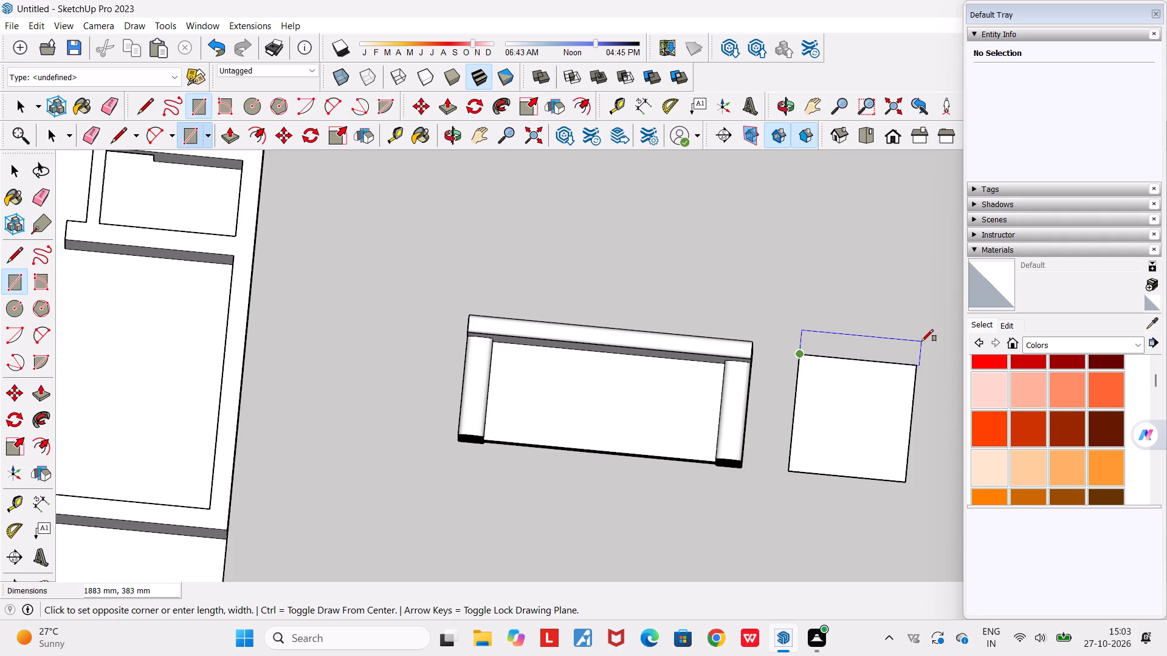
pyautogui.click(920, 342)
# Push/Pull the square beside the sofa up about 2015 mm to form the armchair's seat block.
pyautogui.moveTo(888, 366); pyautogui.dragTo(858, 349, button='middle')
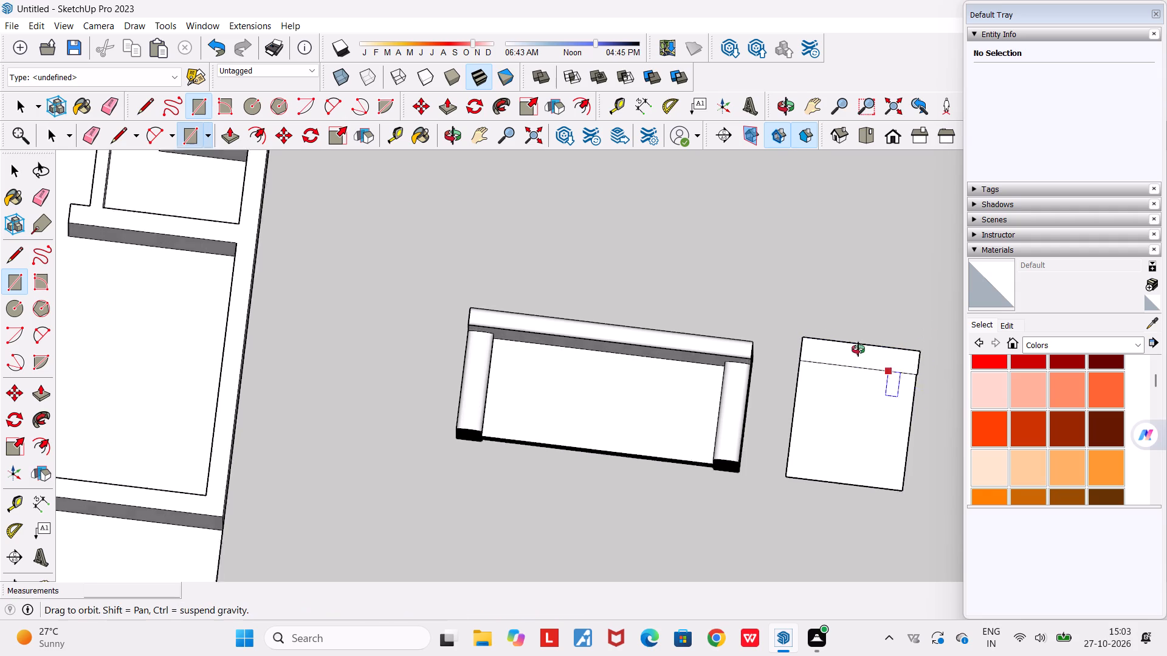
pyautogui.moveTo(858, 349); pyautogui.dragTo(802, 310, button='middle')
pyautogui.scroll(-5, 802, 310)
pyautogui.moveTo(854, 429); pyautogui.dragTo(752, 319, button='middle')
pyautogui.scroll(-2, 752, 319)
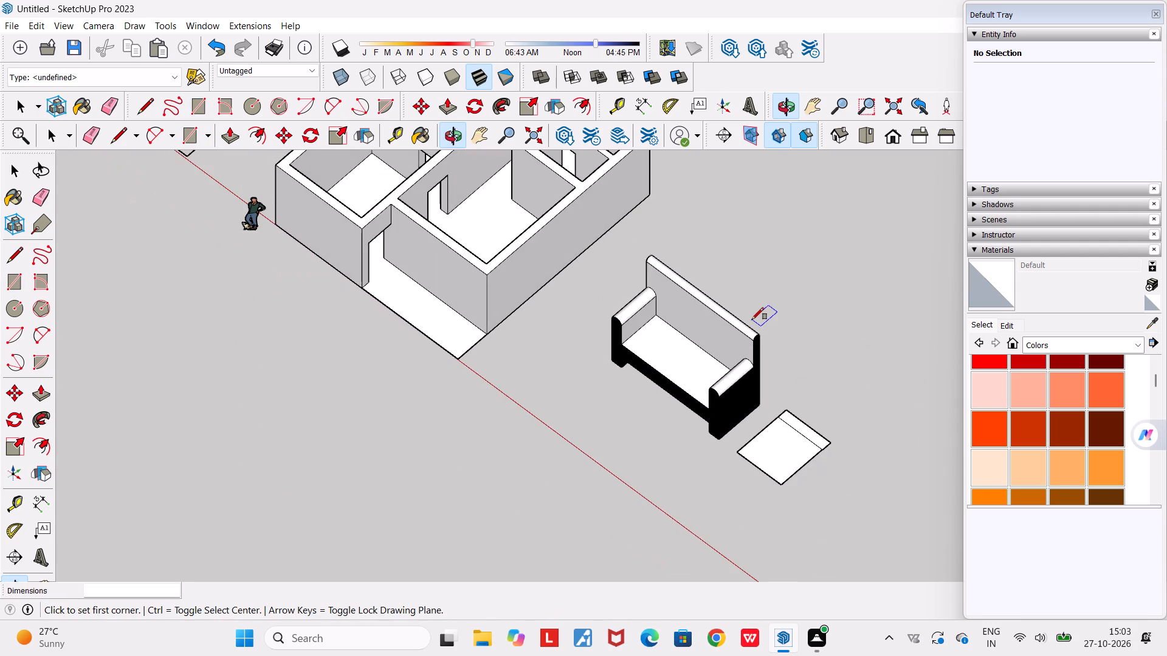
pyautogui.press('space')
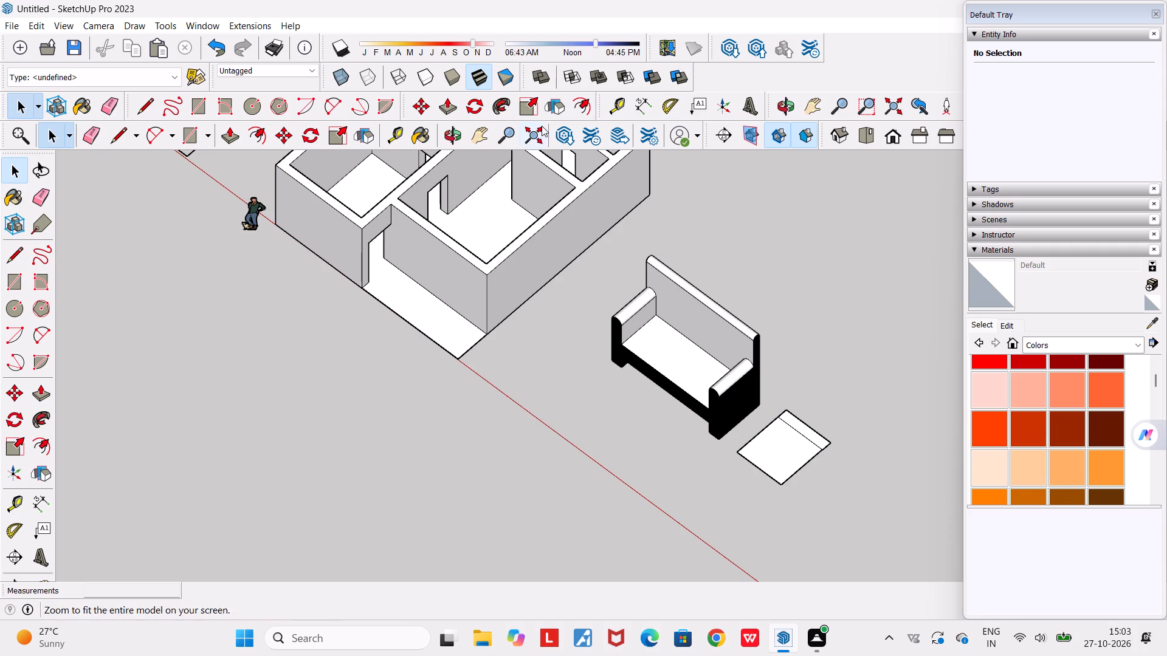
pyautogui.click(452, 111)
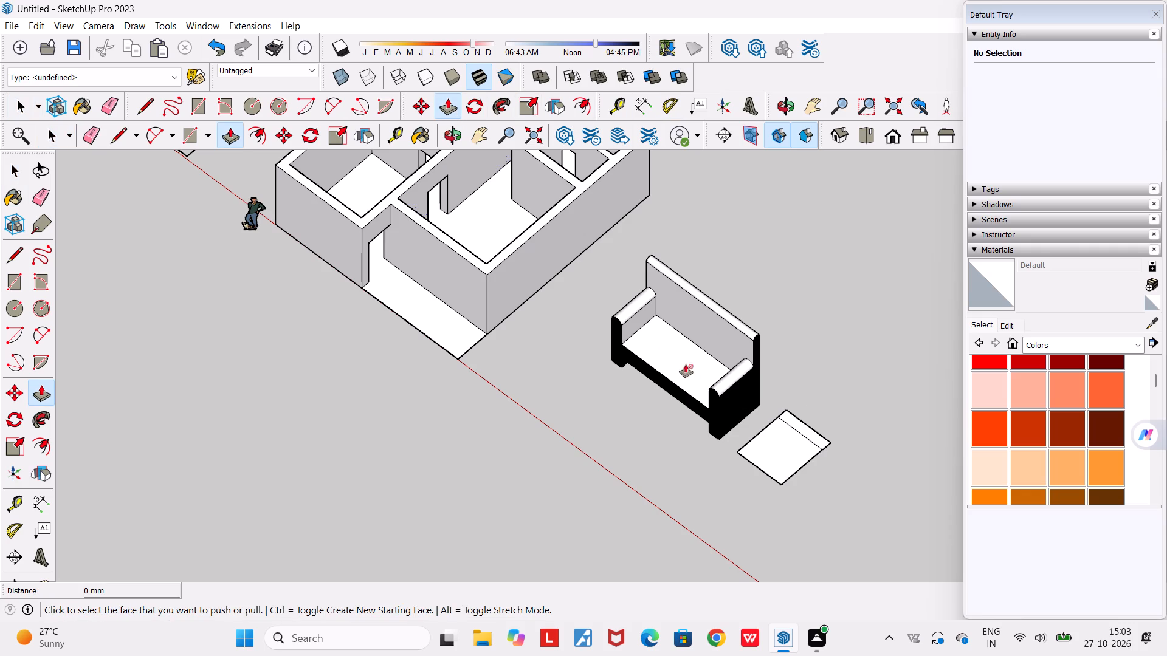
pyautogui.click(773, 444)
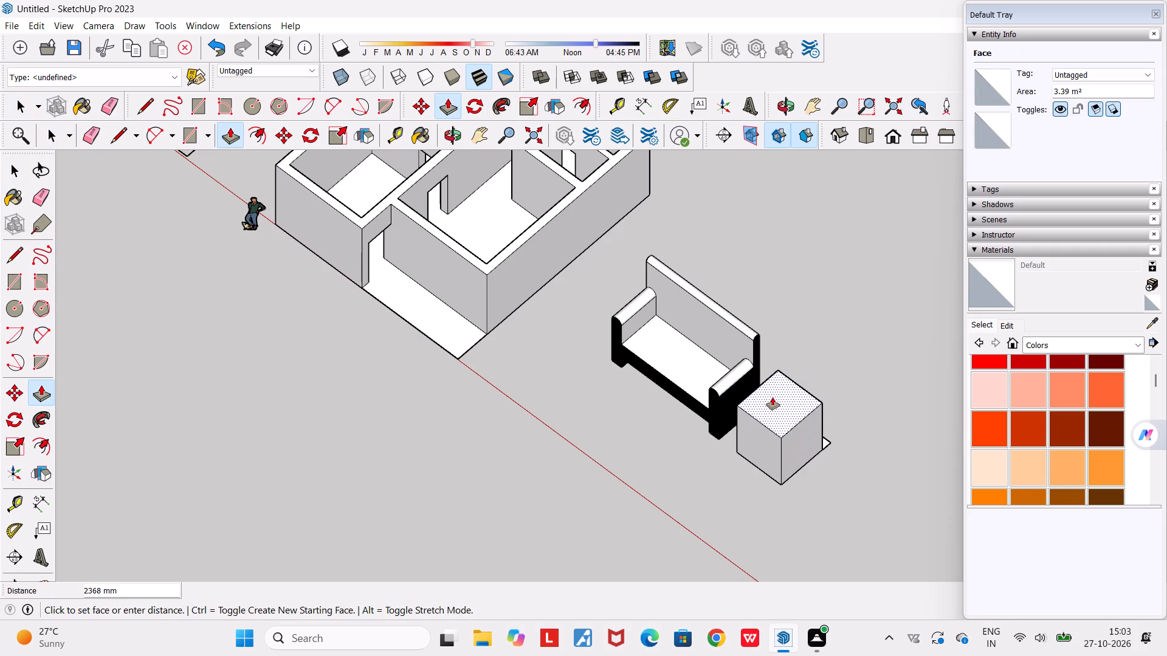
pyautogui.moveTo(773, 397); pyautogui.dragTo(733, 258, button='middle')
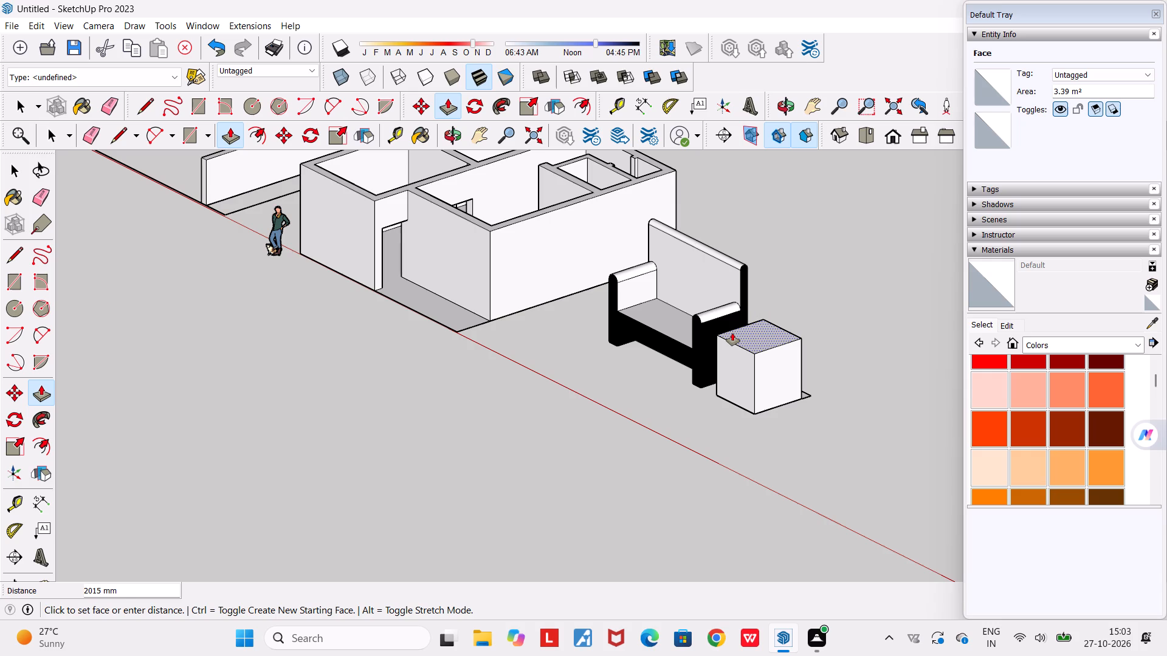
pyautogui.click(732, 333)
pyautogui.press('space')
# Push/Pull the narrow rectangle behind the seat block up about 3742 mm to form the backrest.
pyautogui.moveTo(777, 441); pyautogui.dragTo(793, 451, button='middle')
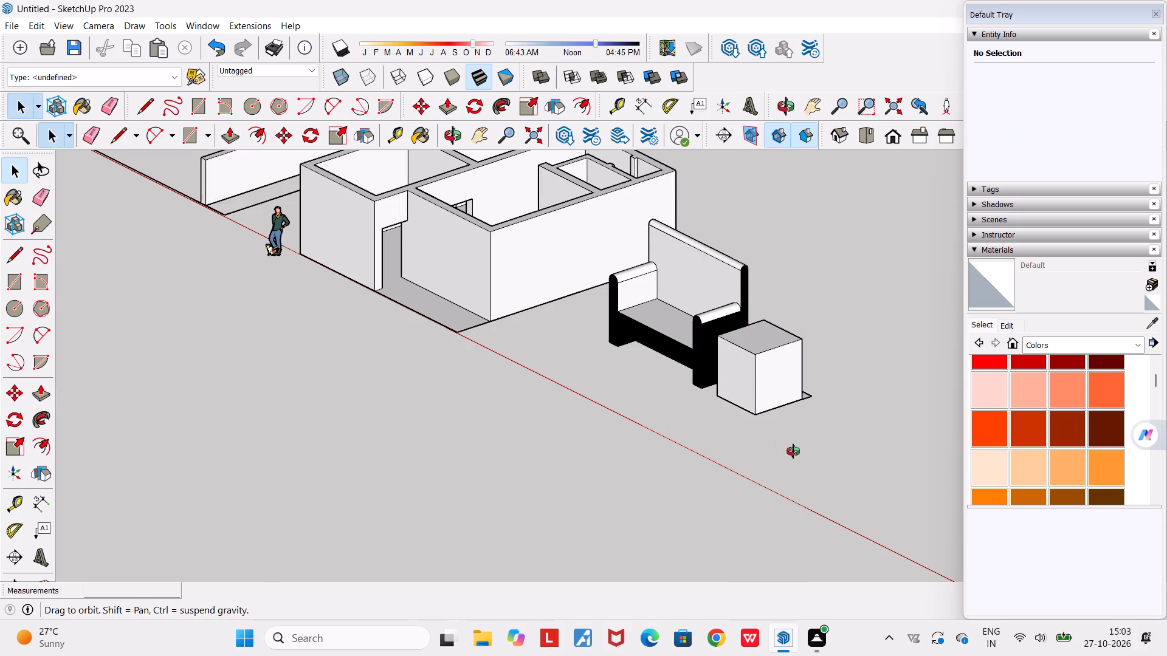
pyautogui.moveTo(793, 451); pyautogui.dragTo(615, 474, button='middle')
pyautogui.scroll(5, 625, 437)
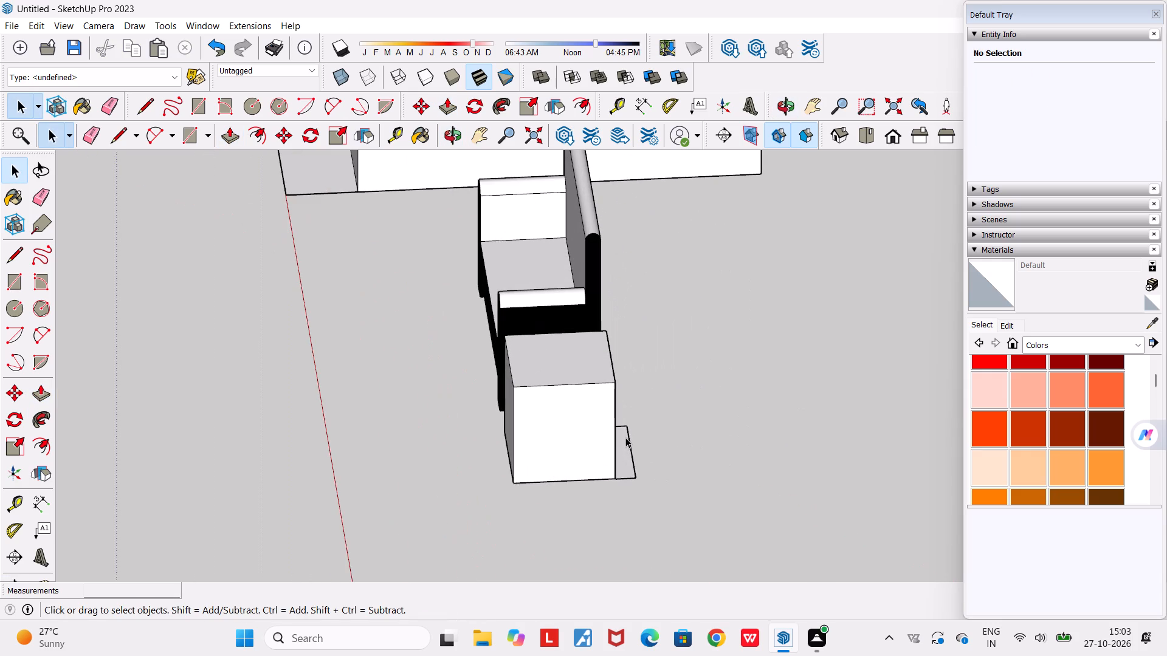
pyautogui.press('p')
pyautogui.scroll(4, 634, 449)
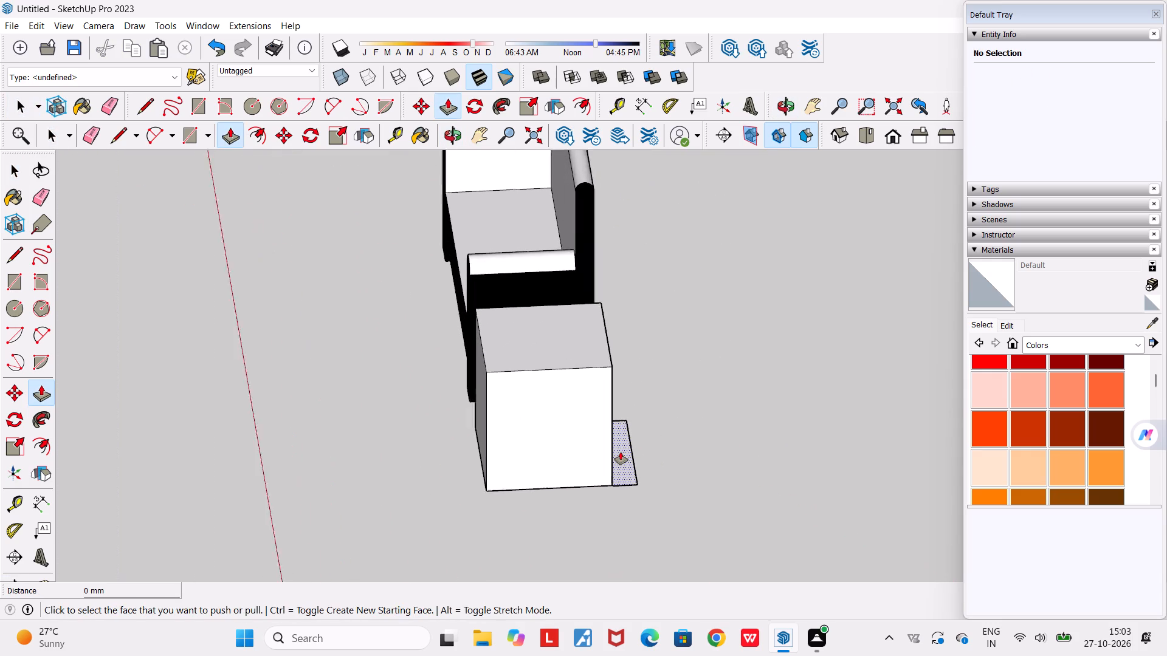
pyautogui.click(625, 465)
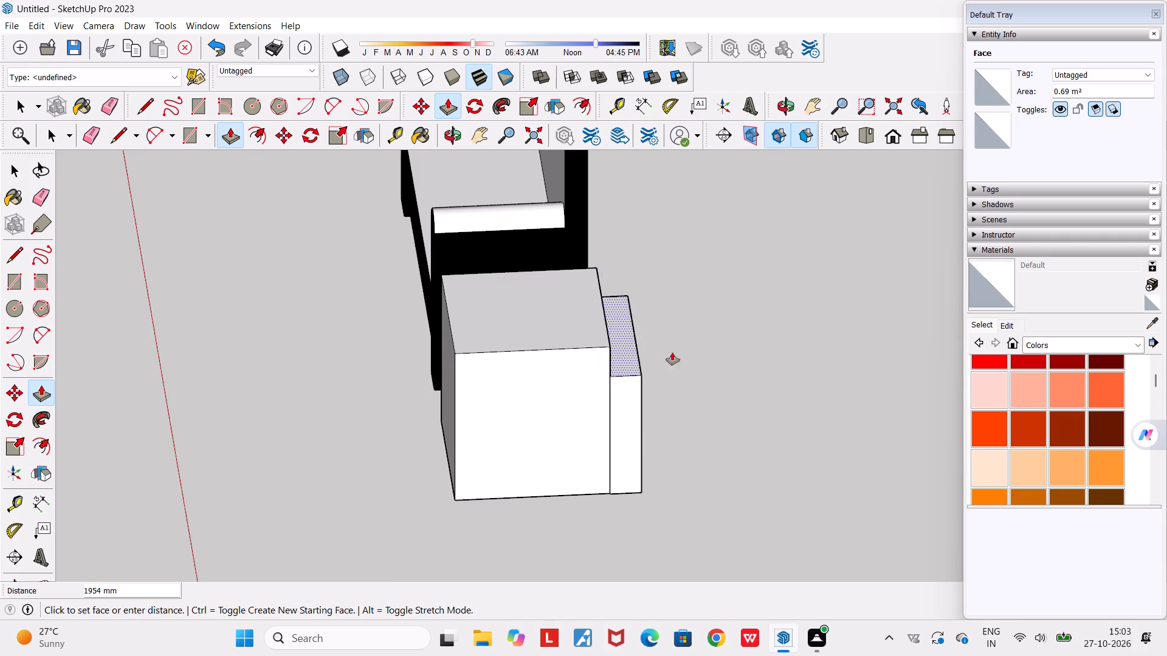
pyautogui.scroll(-5, 667, 348)
pyautogui.moveTo(642, 262); pyautogui.dragTo(782, 285, button='middle')
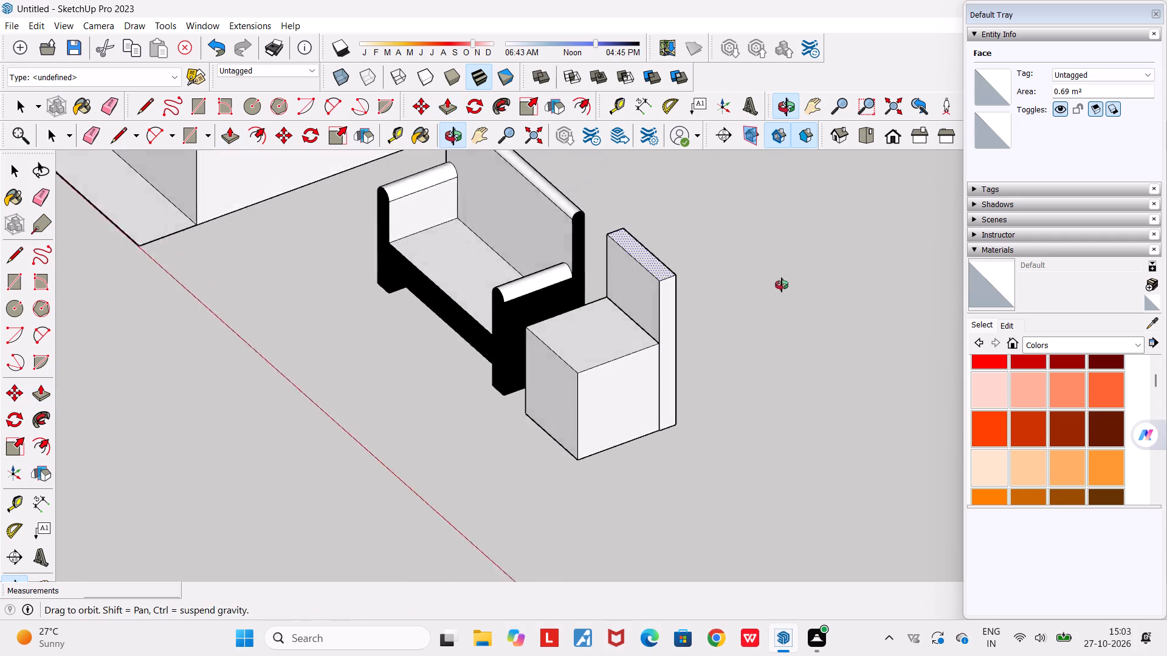
pyautogui.moveTo(782, 285); pyautogui.dragTo(947, 299, button='middle')
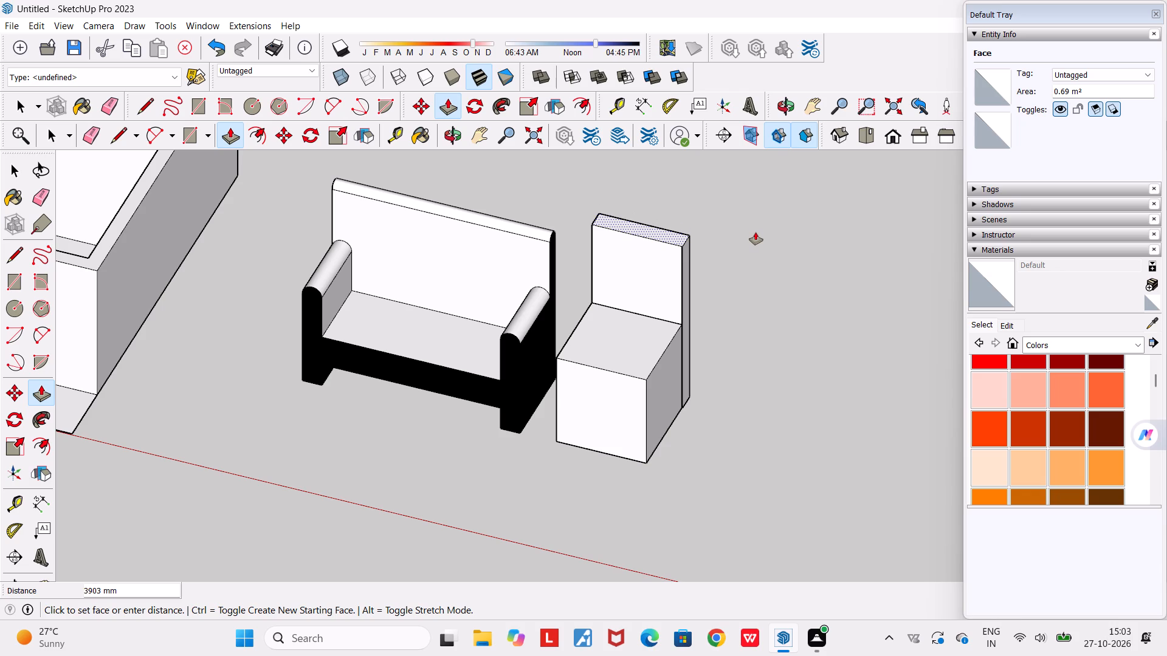
pyautogui.click(756, 239)
# Push the backrest's side face away from the sofa inward about 12 mm, flush with the seat block's side.
pyautogui.moveTo(706, 312); pyautogui.dragTo(876, 303, button='middle')
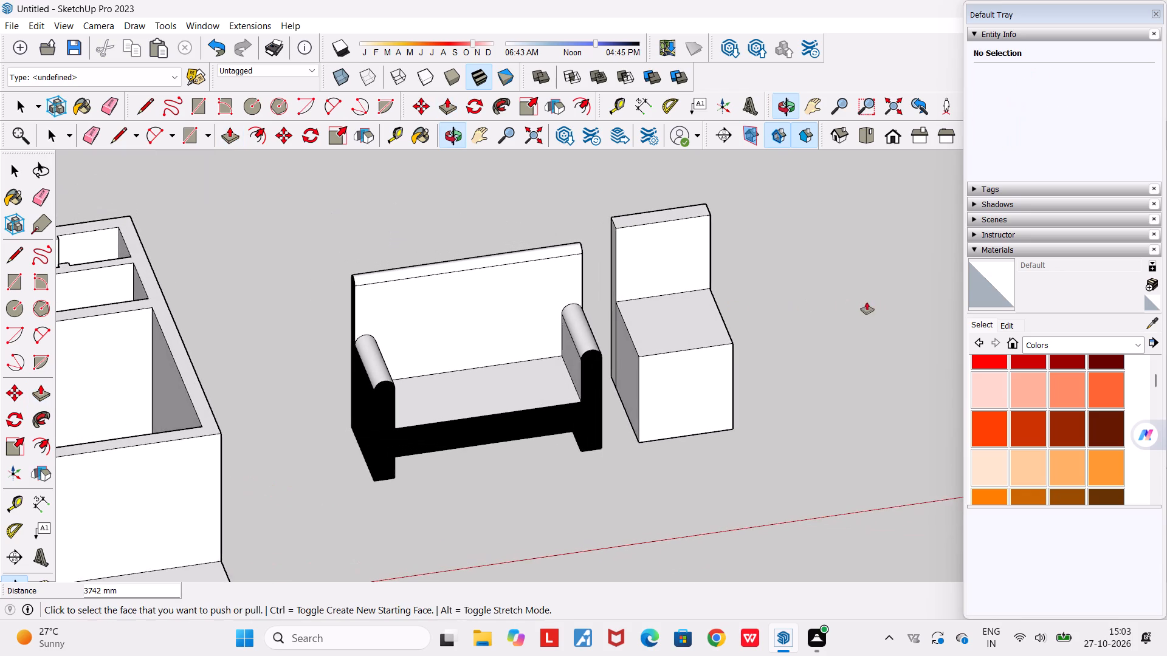
pyautogui.scroll(5, 733, 336)
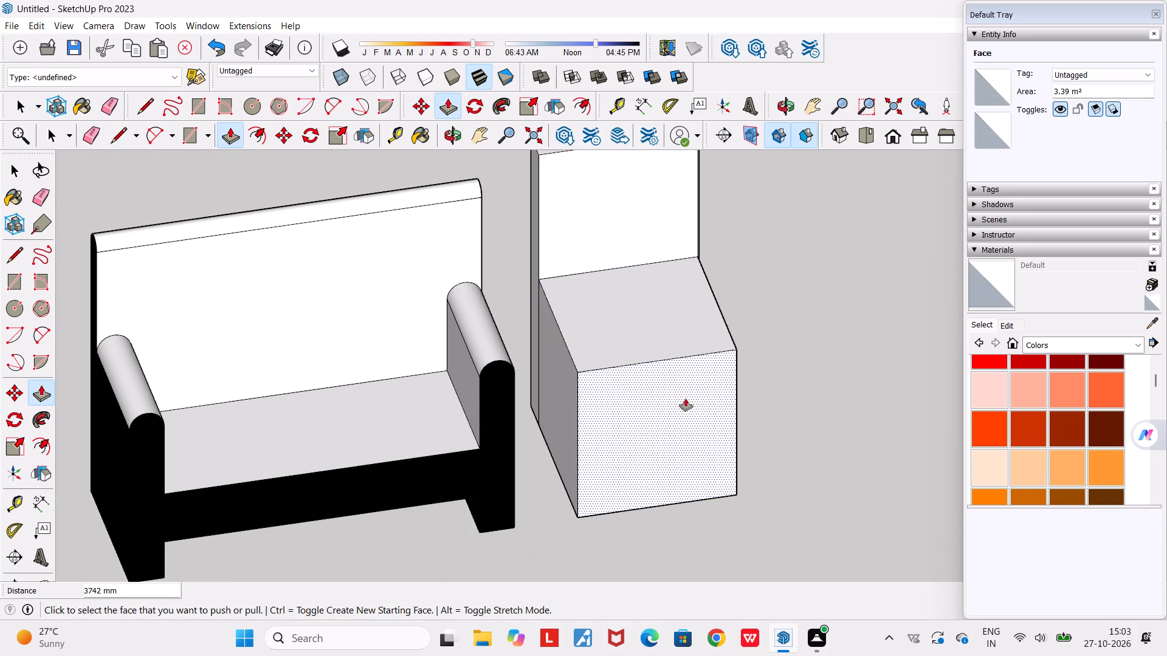
pyautogui.moveTo(683, 396); pyautogui.dragTo(529, 366, button='middle')
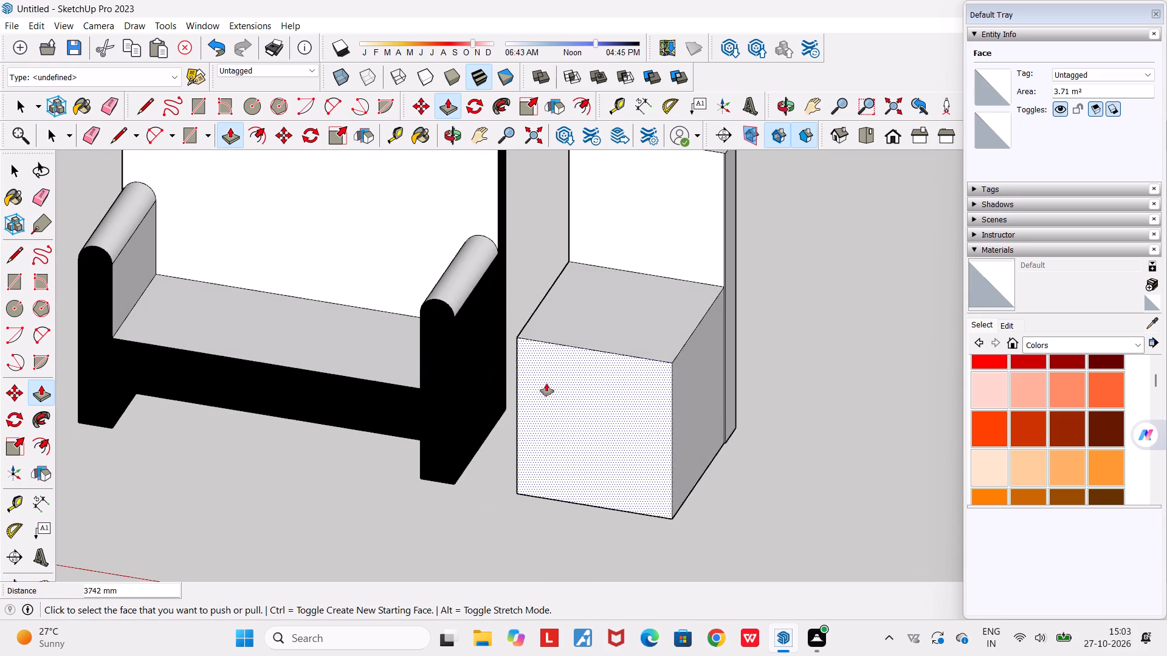
pyautogui.scroll(4, 687, 431)
pyautogui.moveTo(604, 425); pyautogui.dragTo(460, 418, button='middle')
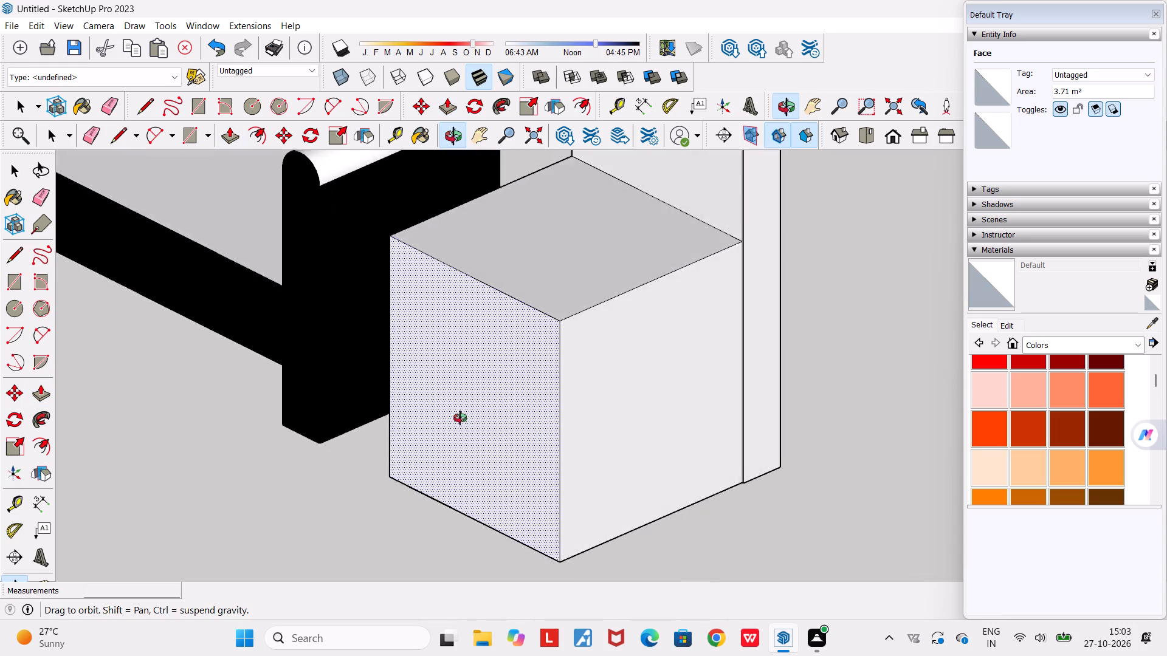
pyautogui.moveTo(460, 418); pyautogui.dragTo(541, 456, button='middle')
pyautogui.scroll(-6, 541, 456)
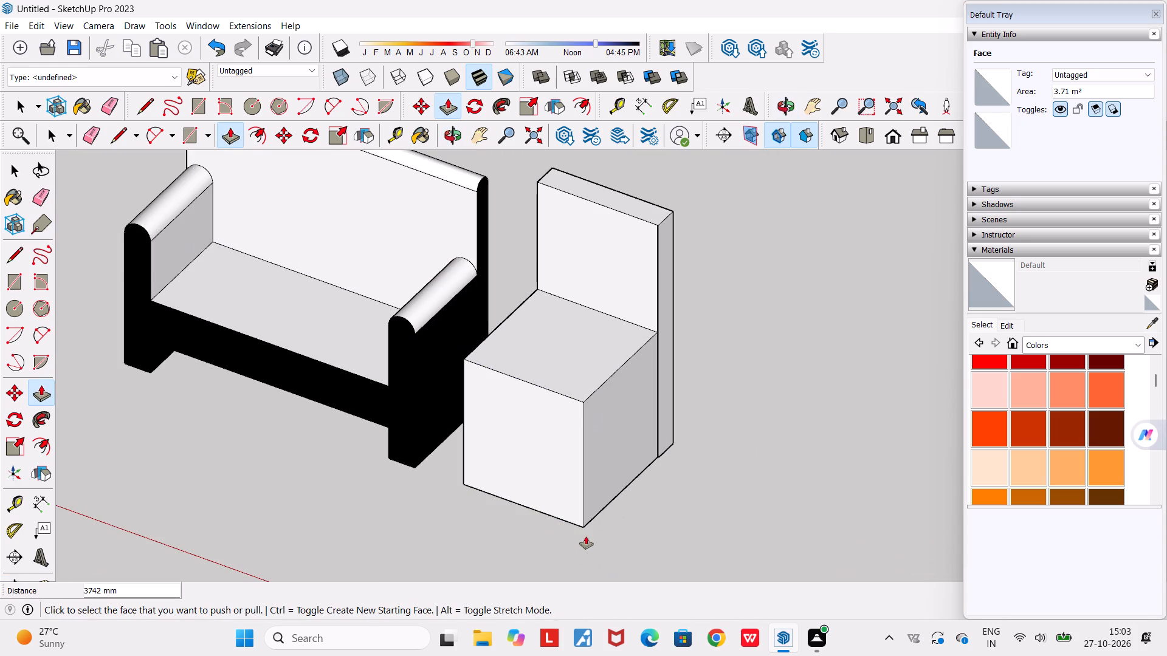
pyautogui.scroll(3, 653, 392)
pyautogui.moveTo(647, 390); pyautogui.dragTo(516, 397, button='middle')
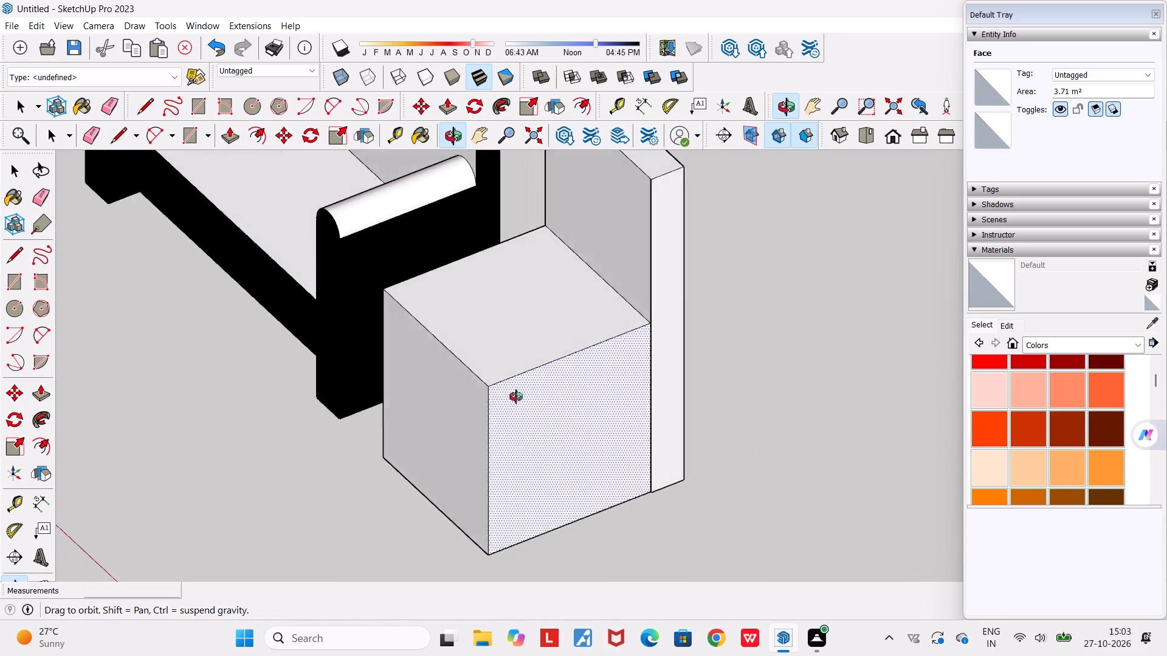
pyautogui.moveTo(516, 397); pyautogui.dragTo(599, 397, button='middle')
pyautogui.scroll(8, 676, 171)
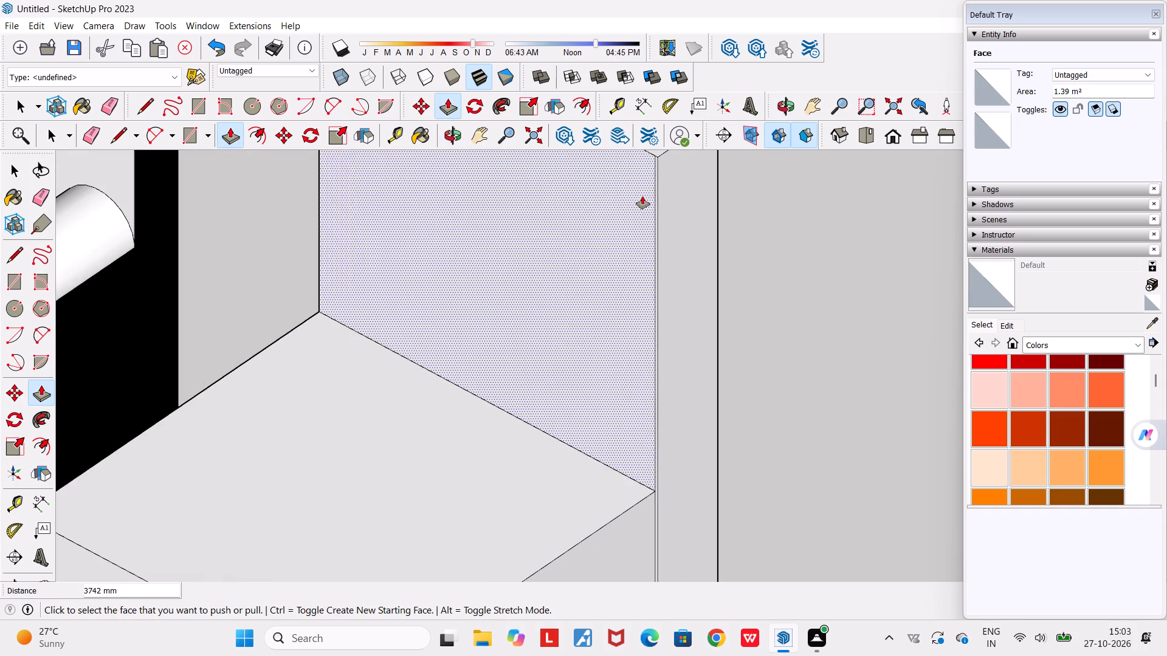
pyautogui.scroll(3, 653, 307)
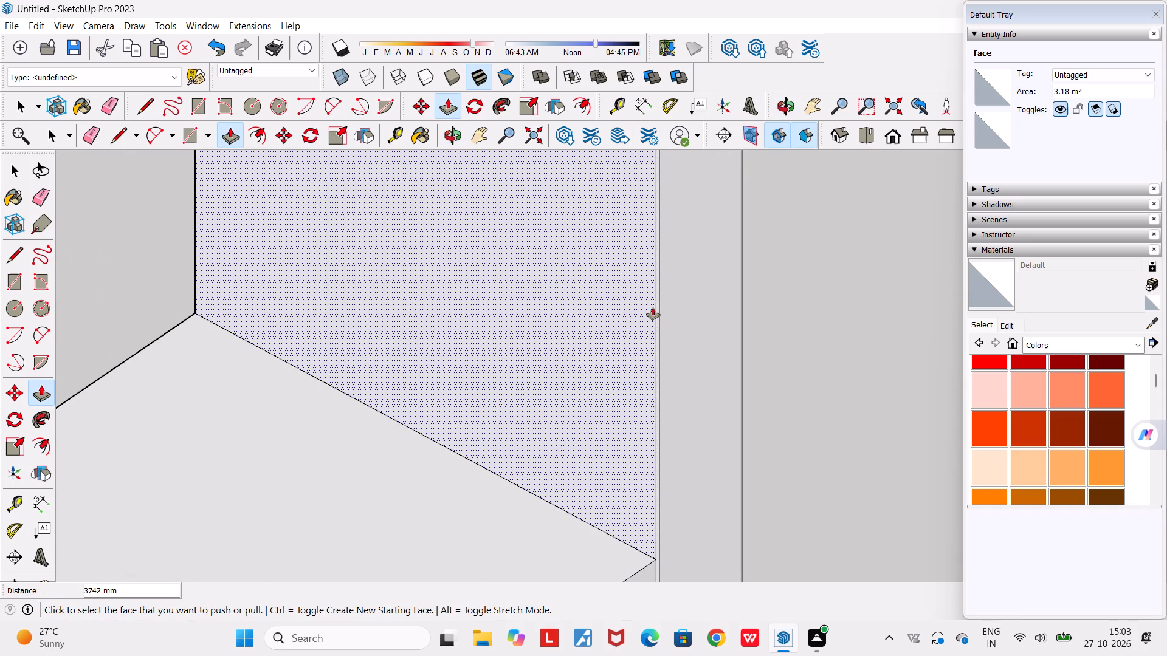
pyautogui.scroll(-5, 653, 307)
pyautogui.scroll(-6, 652, 360)
pyautogui.moveTo(665, 420); pyautogui.dragTo(821, 350, button='middle')
pyautogui.scroll(-2, 821, 350)
pyautogui.scroll(4, 716, 394)
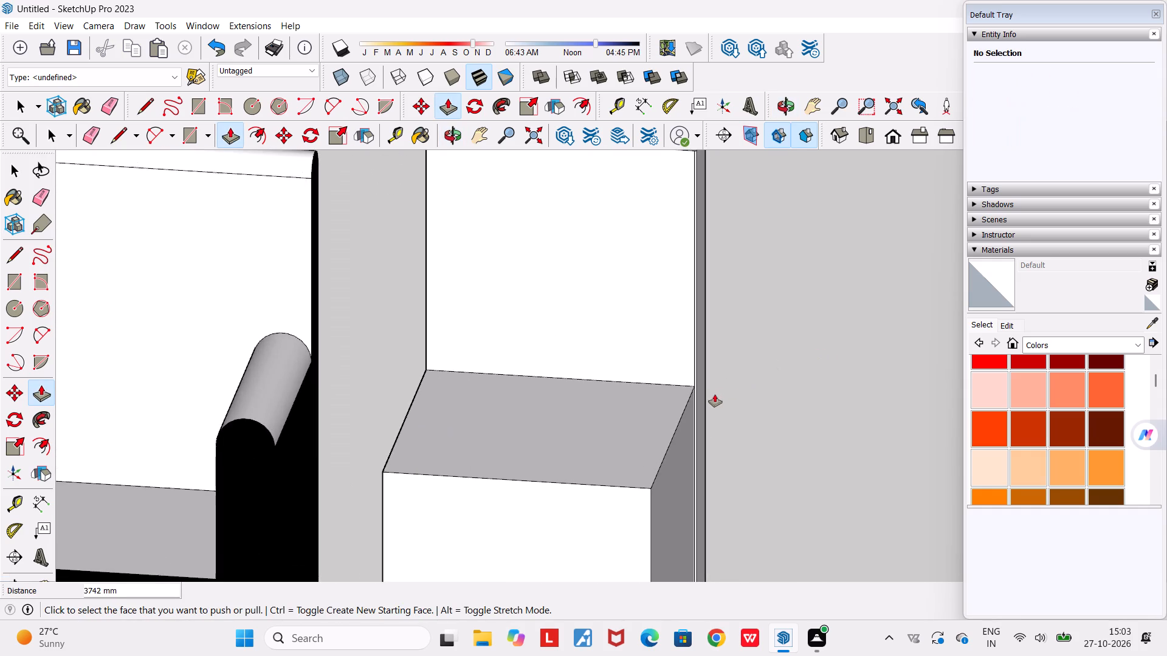
pyautogui.scroll(15, 711, 392)
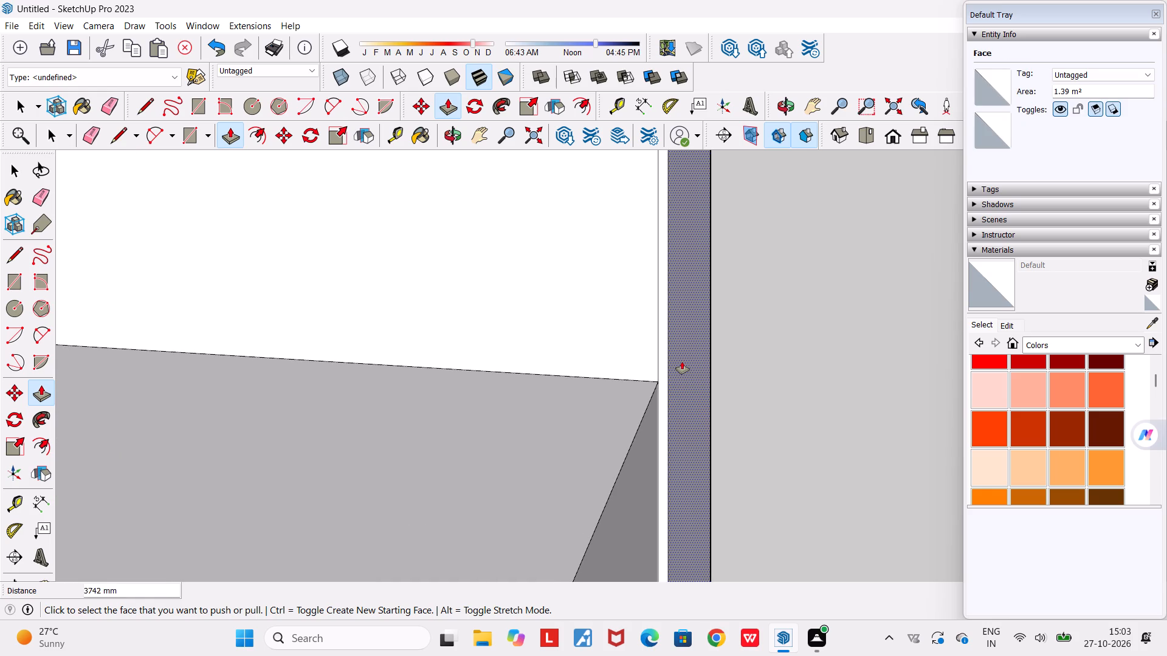
pyautogui.click(682, 361)
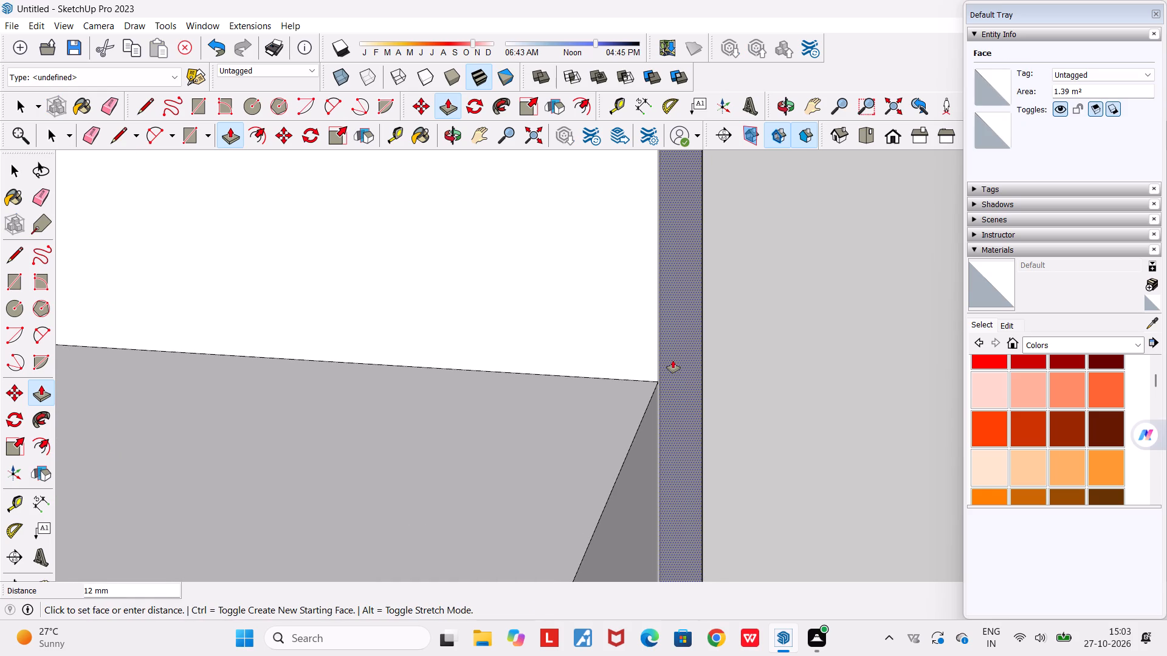
pyautogui.click(673, 360)
# Select the entire seat and backrest and move them sideways, farther away from the sofa.
pyautogui.scroll(-5, 680, 380)
pyautogui.scroll(-17, 680, 380)
pyautogui.moveTo(679, 463); pyautogui.dragTo(777, 485, button='middle')
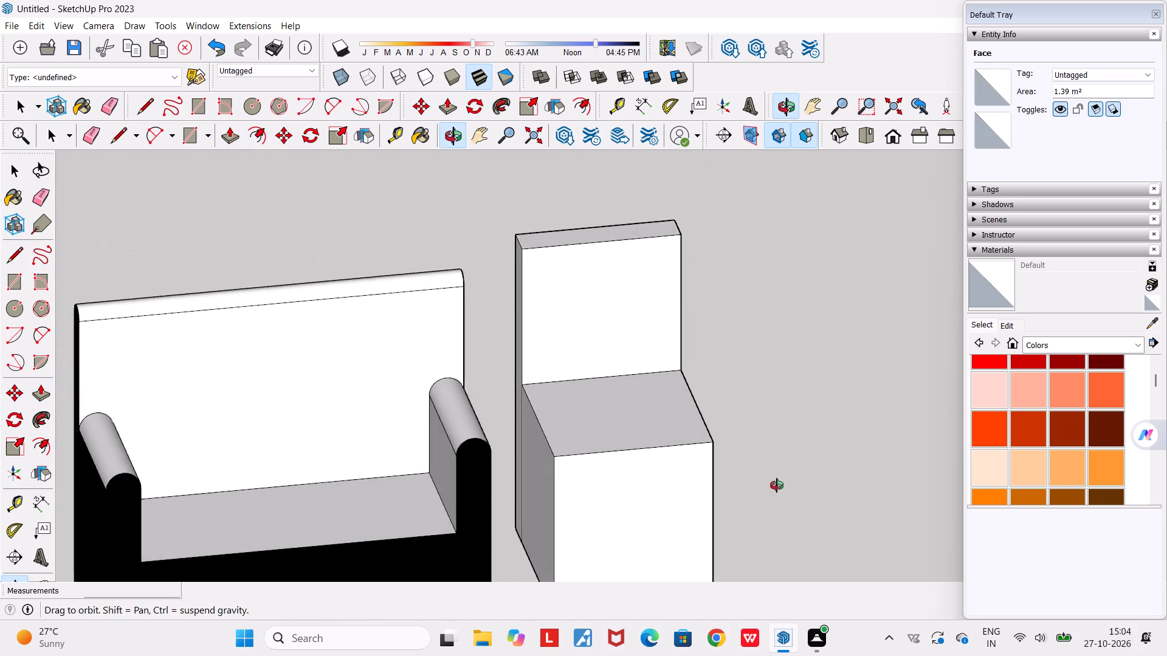
pyautogui.moveTo(777, 485); pyautogui.dragTo(690, 488, button='middle')
pyautogui.scroll(-6, 690, 488)
pyautogui.press('space')
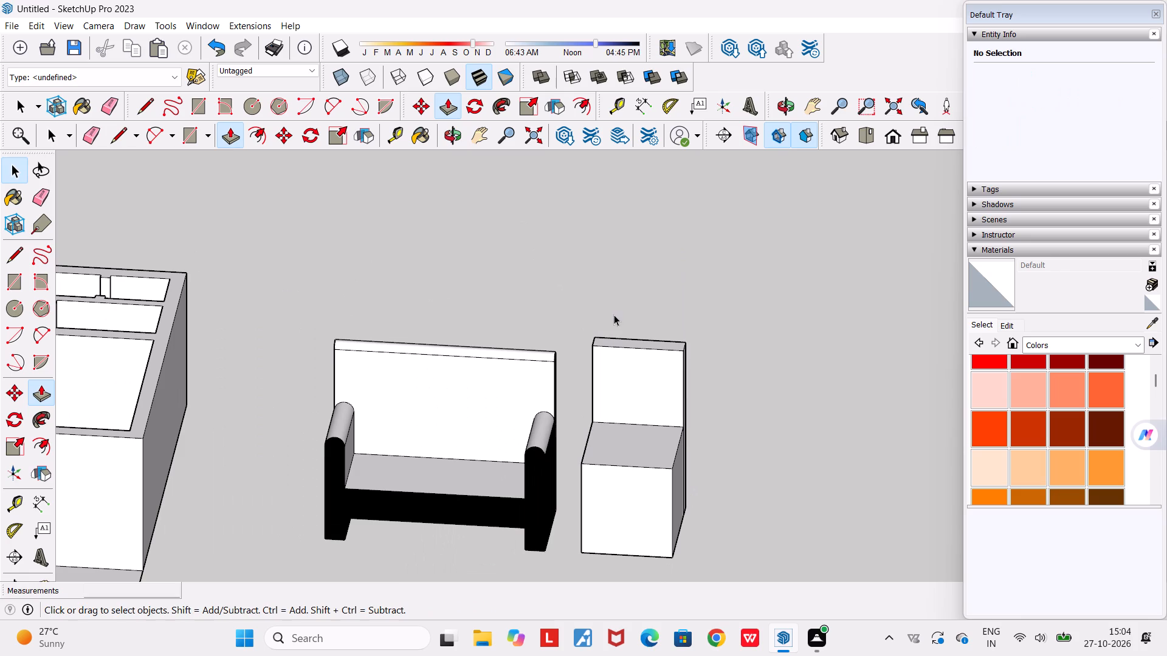
pyautogui.moveTo(574, 306); pyautogui.dragTo(715, 587)
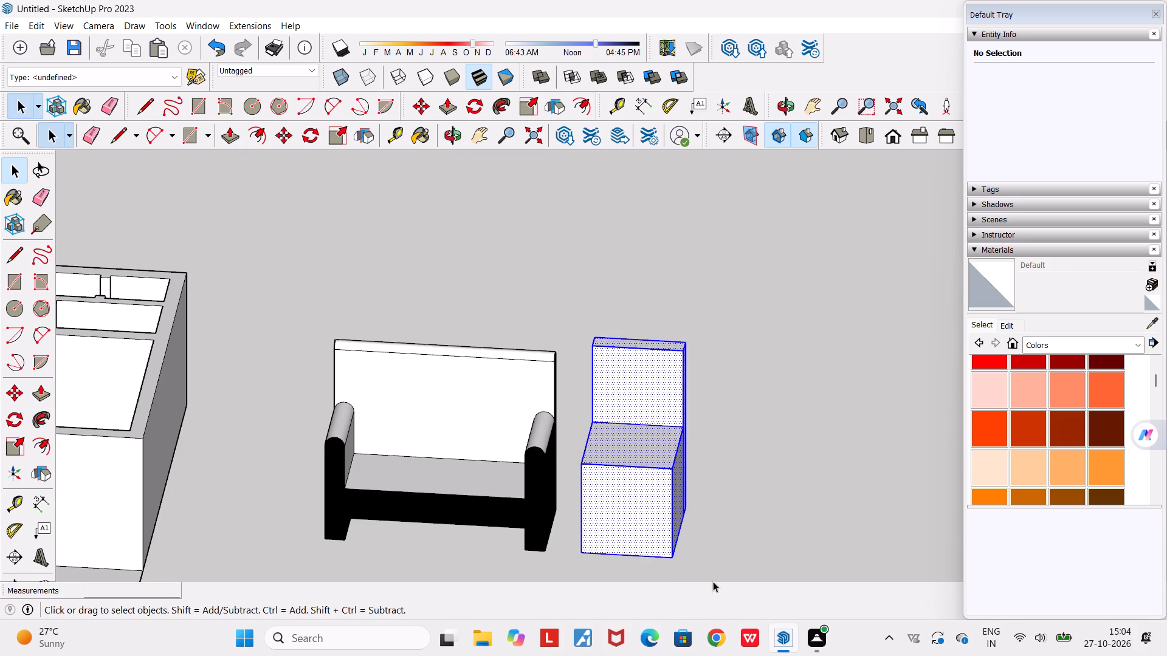
pyautogui.press('m')
pyautogui.click(674, 556)
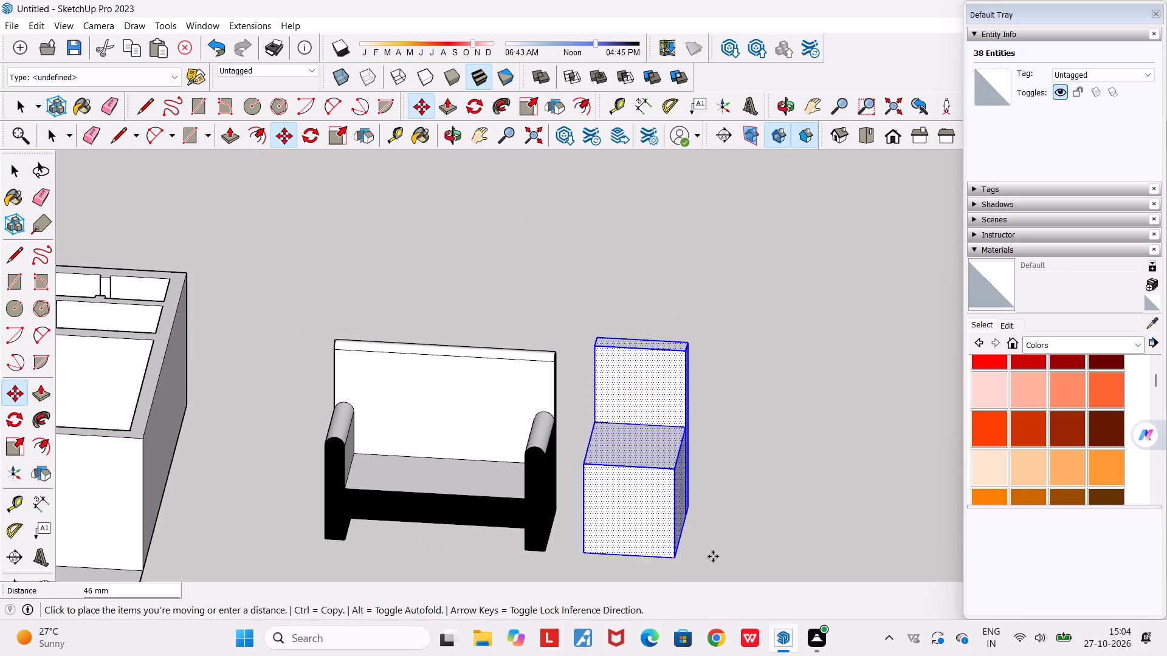
pyautogui.click(784, 560)
pyautogui.scroll(1, 802, 542)
pyautogui.moveTo(802, 542); pyautogui.dragTo(831, 552, button='middle')
pyautogui.click(849, 516)
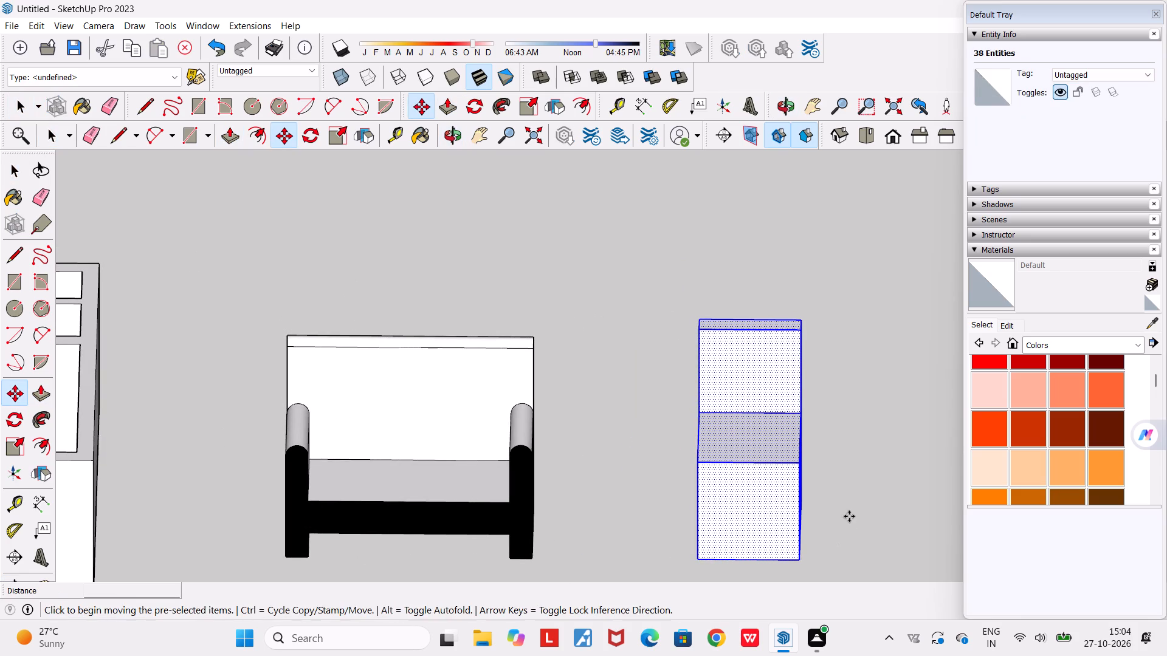
pyautogui.press('space')
pyautogui.press('space')
pyautogui.click(852, 490)
# In top view, draw a rectangle about 1843 by 186 mm along the seat block's side facing away from the sofa.
pyautogui.moveTo(833, 541); pyautogui.dragTo(762, 537, button='middle')
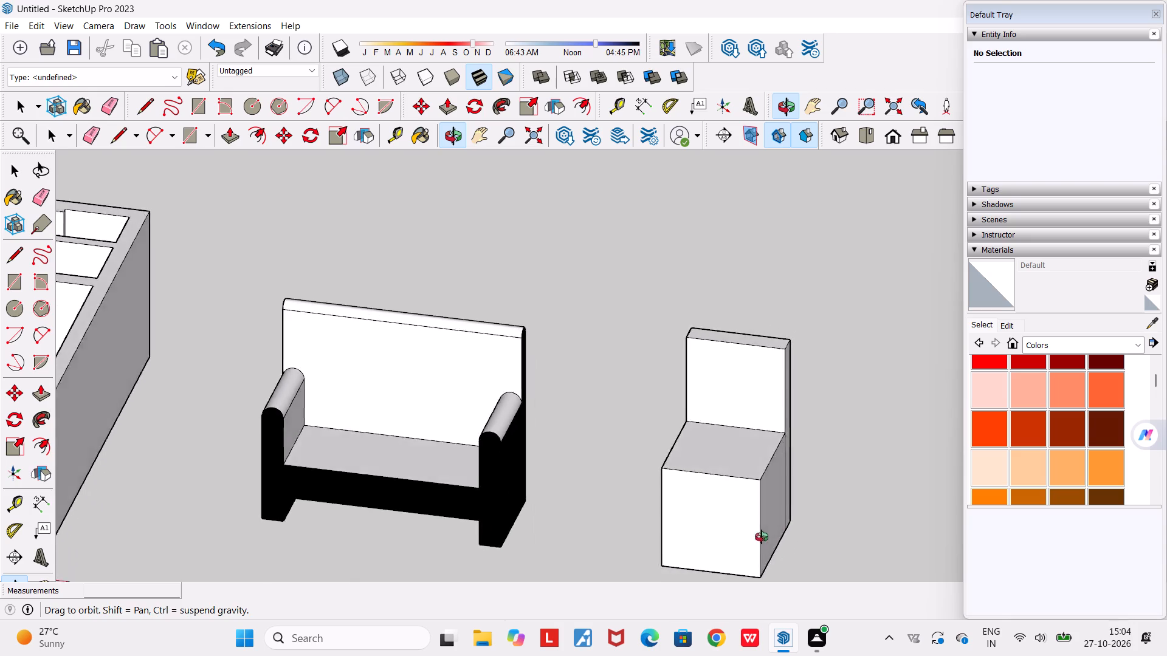
pyautogui.moveTo(762, 537); pyautogui.dragTo(736, 537, button='middle')
pyautogui.scroll(-8, 736, 537)
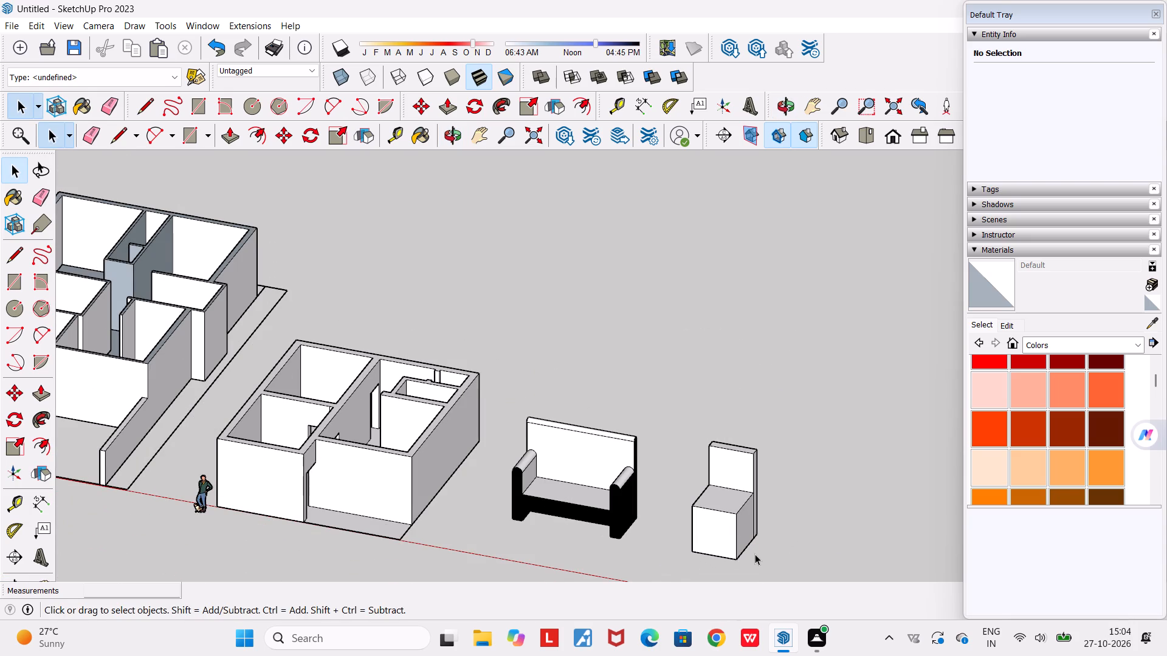
pyautogui.moveTo(750, 552); pyautogui.dragTo(568, 512, button='middle')
pyautogui.scroll(-4, 568, 512)
pyautogui.scroll(5, 563, 570)
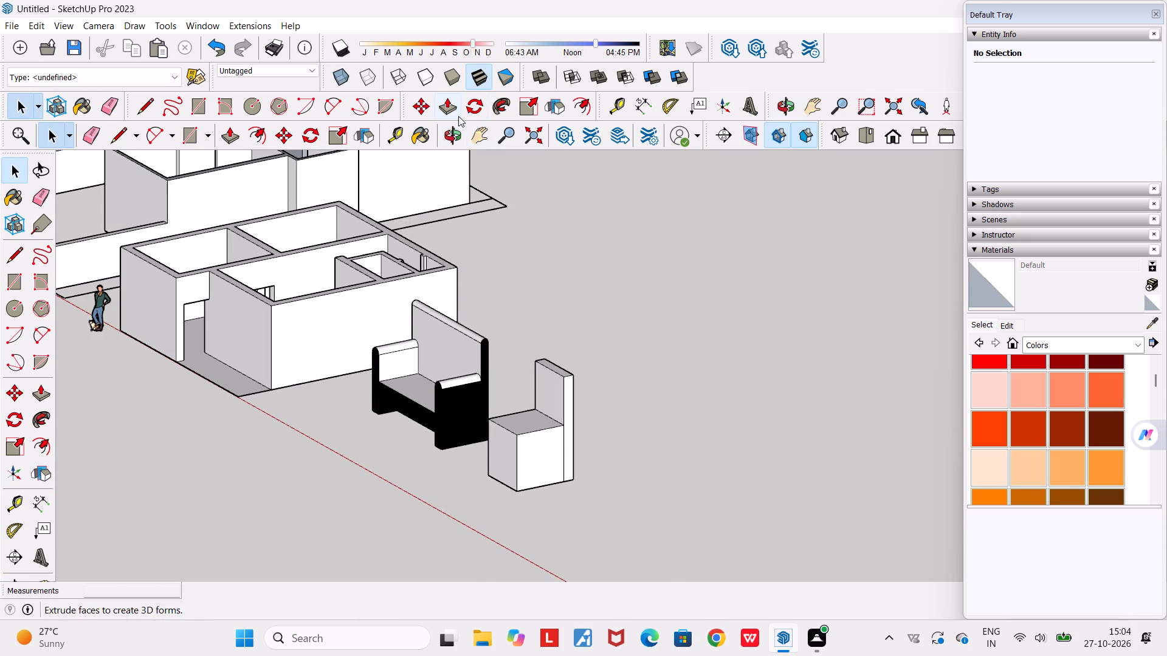
pyautogui.click(201, 111)
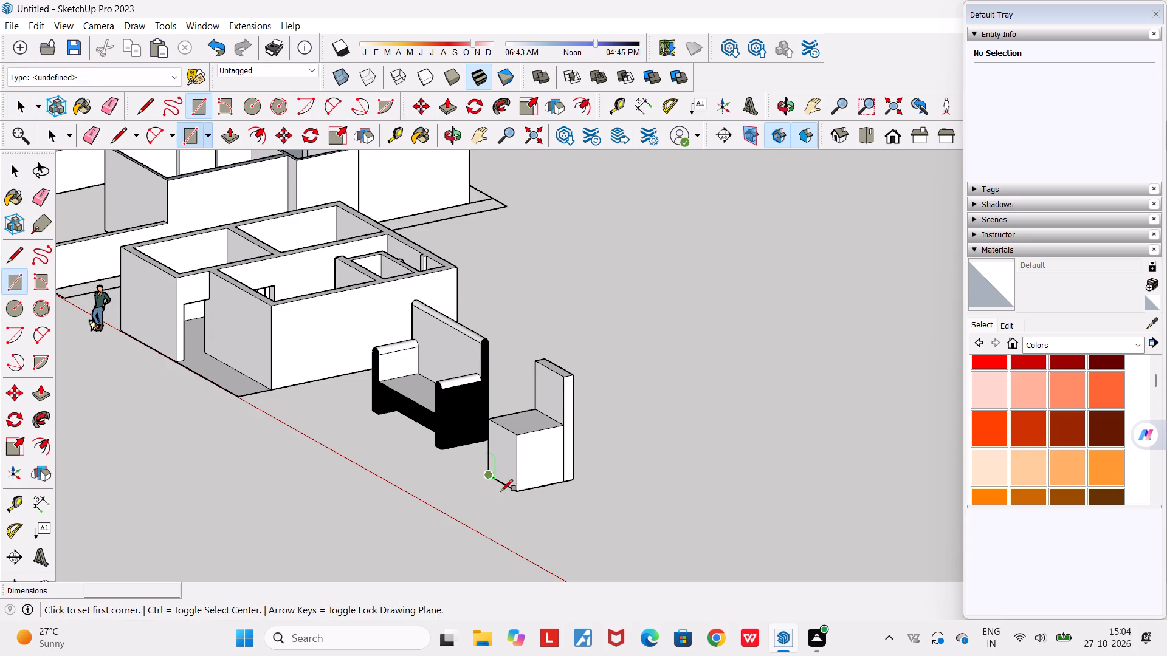
pyautogui.scroll(2, 533, 509)
pyautogui.moveTo(532, 508); pyautogui.dragTo(558, 525, button='middle')
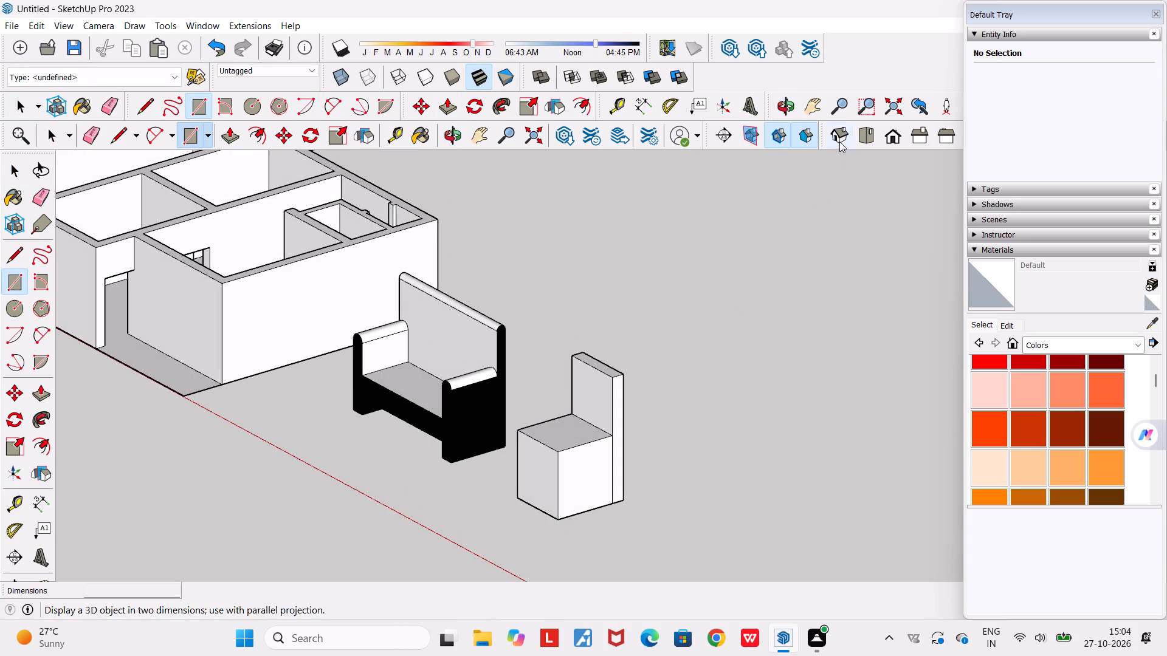
pyautogui.click(867, 139)
pyautogui.scroll(-9, 847, 332)
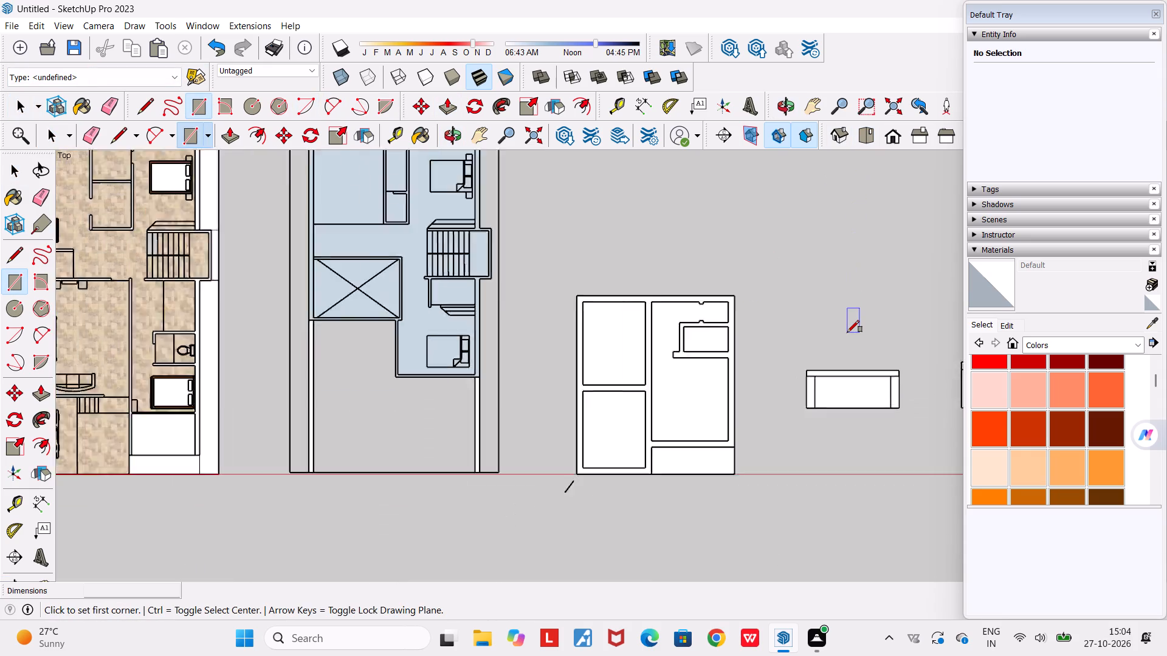
pyautogui.scroll(-2, 847, 332)
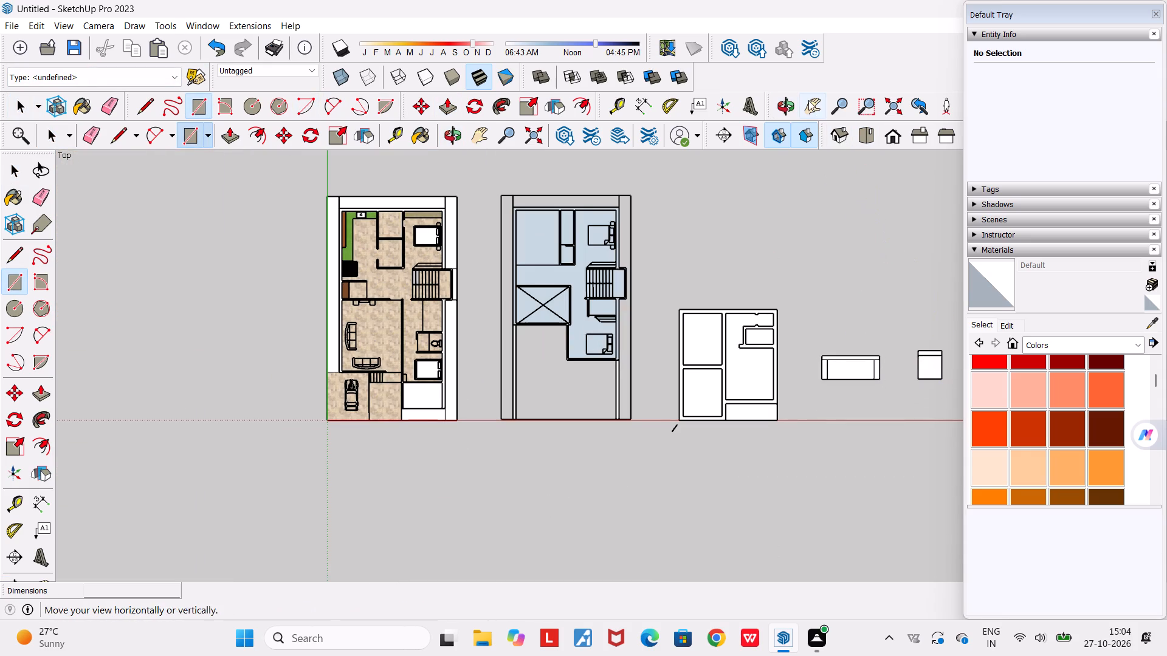
pyautogui.click(808, 100)
pyautogui.moveTo(803, 296); pyautogui.dragTo(382, 293)
pyautogui.scroll(3, 574, 389)
pyautogui.moveTo(602, 308); pyautogui.dragTo(604, 307, button='middle')
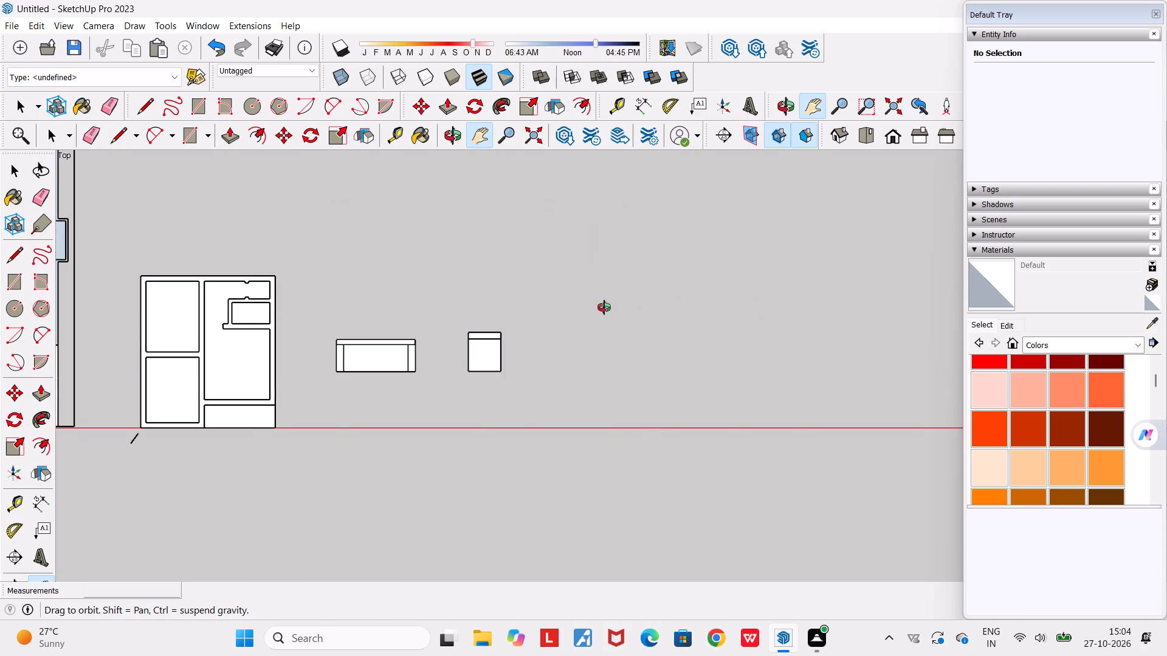
pyautogui.moveTo(604, 307); pyautogui.dragTo(750, 313, button='middle')
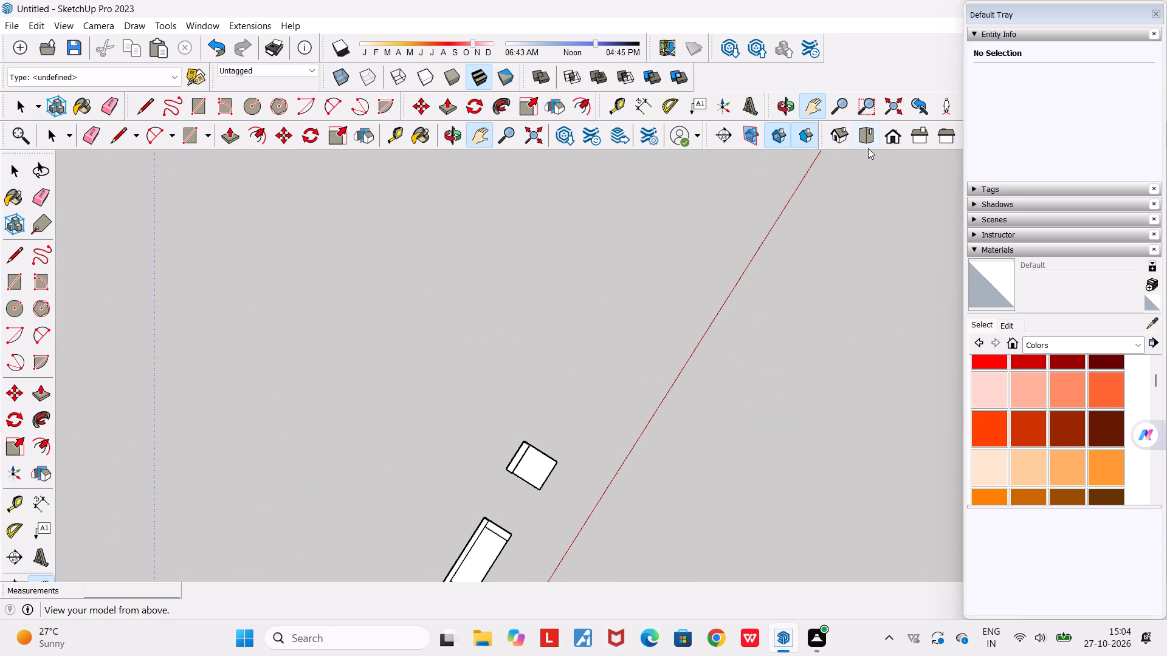
pyautogui.click(868, 146)
pyautogui.scroll(4, 650, 378)
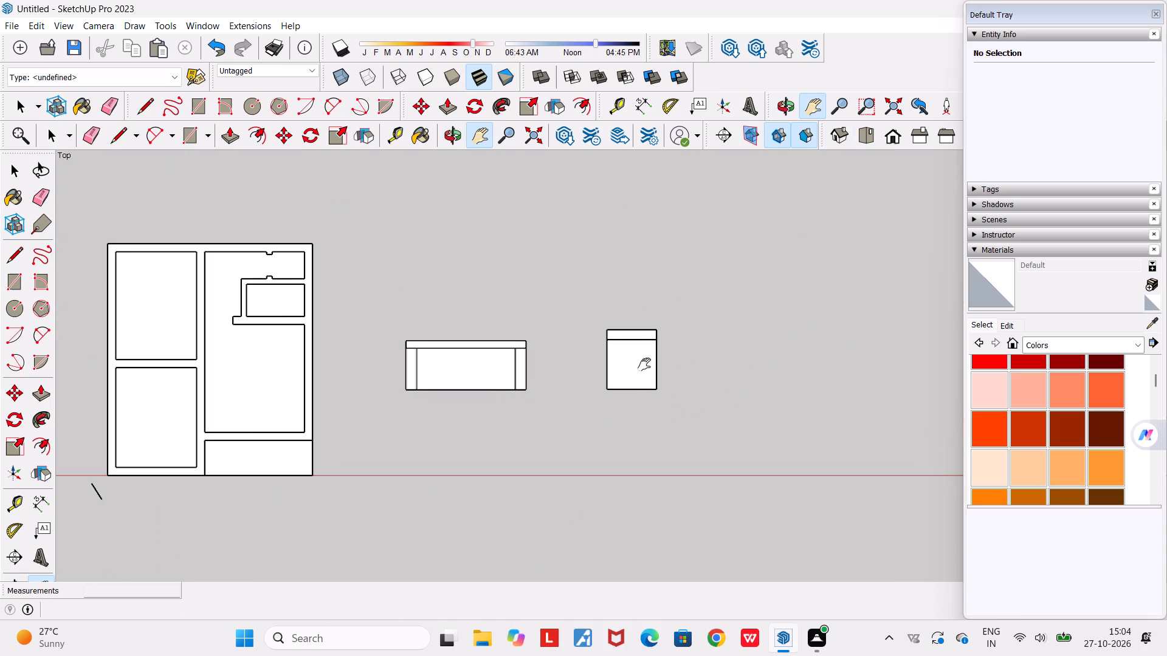
pyautogui.scroll(3, 644, 364)
pyautogui.click(196, 110)
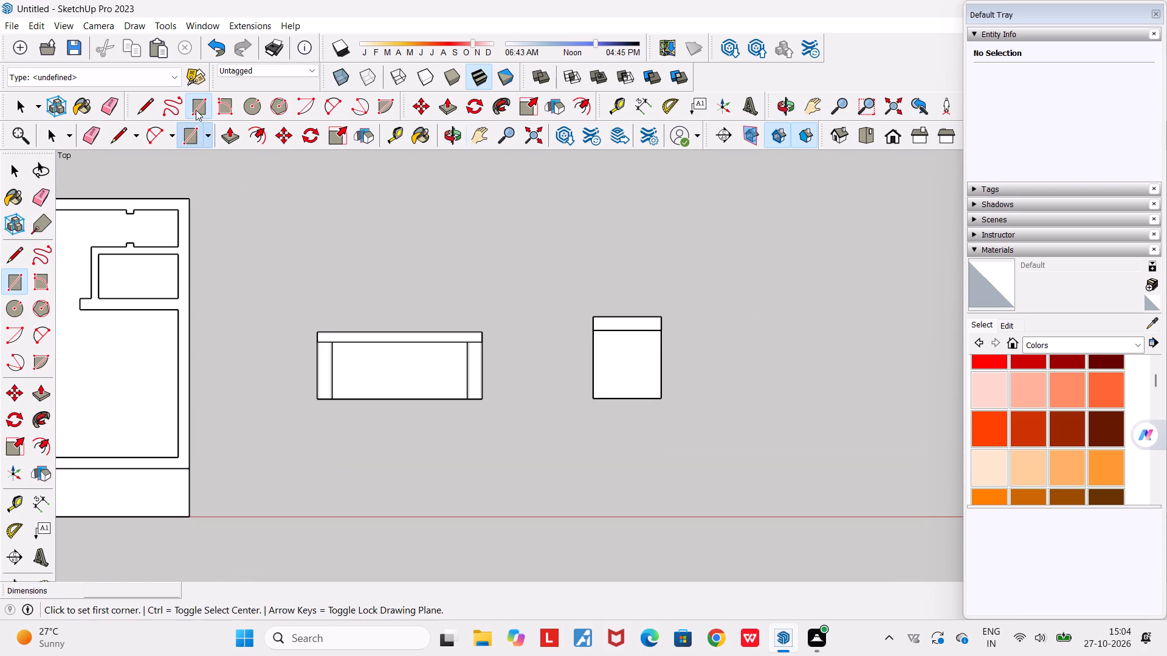
pyautogui.scroll(8, 661, 323)
pyautogui.click(663, 334)
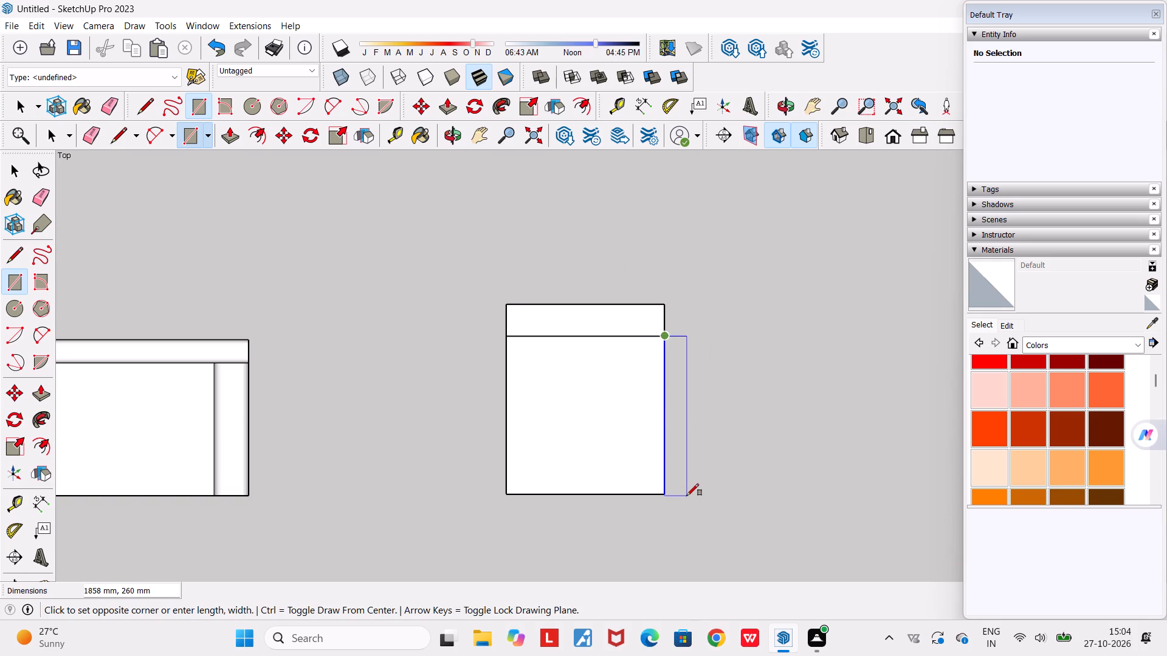
pyautogui.scroll(16, 687, 495)
pyautogui.scroll(5, 674, 501)
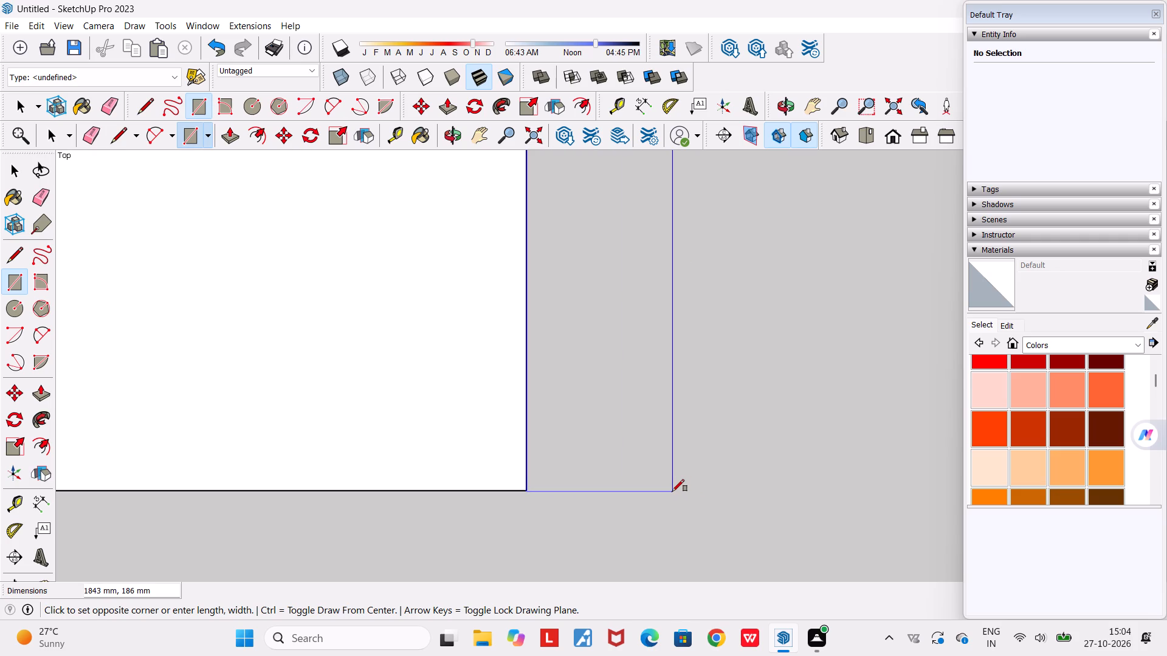
pyautogui.click(672, 491)
# Draw a rectangle about 1860 by 243 mm along the seat block's side facing the sofa, starting at the backrest corner.
pyautogui.scroll(-20, 672, 491)
pyautogui.scroll(-1, 672, 491)
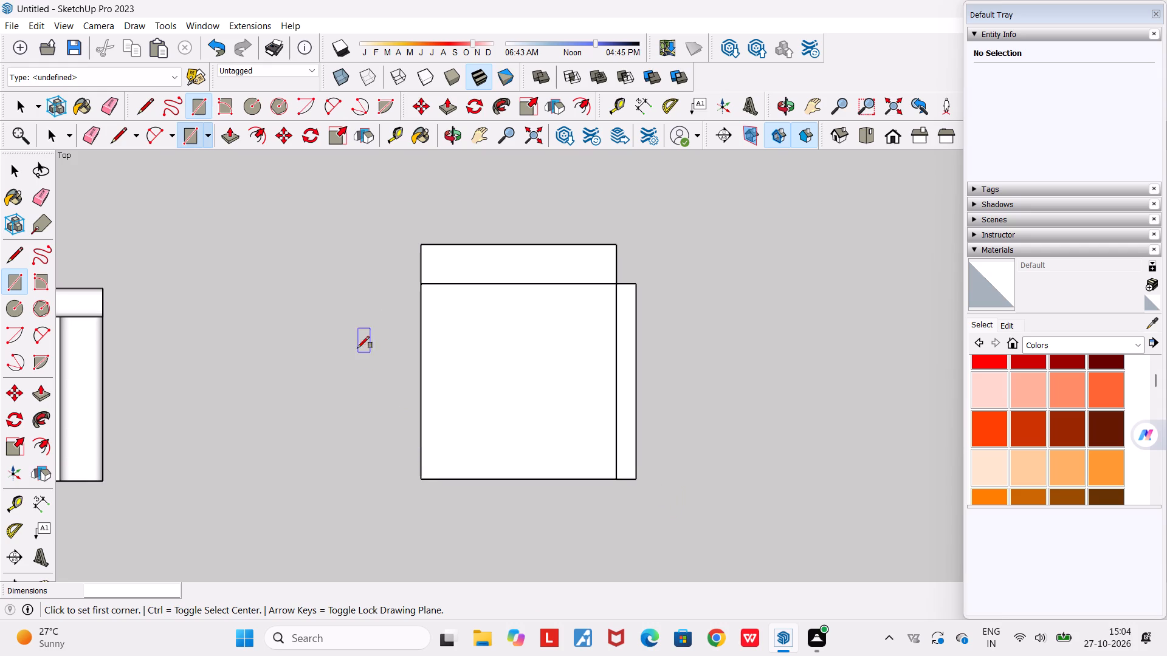
pyautogui.click(423, 284)
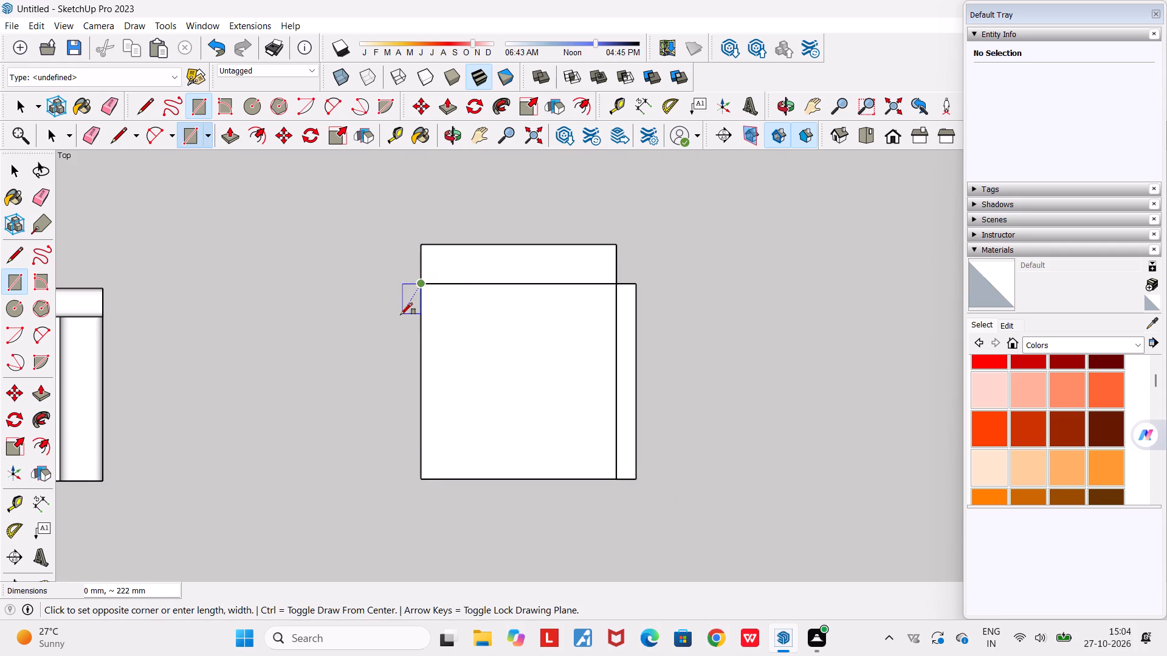
pyautogui.click(395, 481)
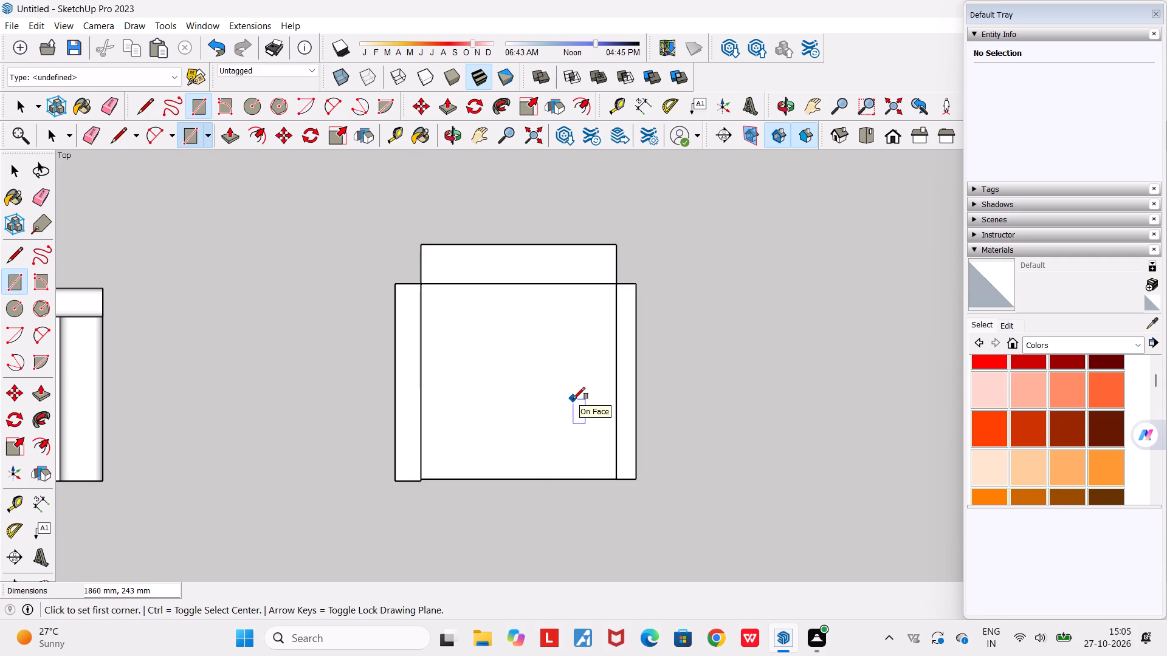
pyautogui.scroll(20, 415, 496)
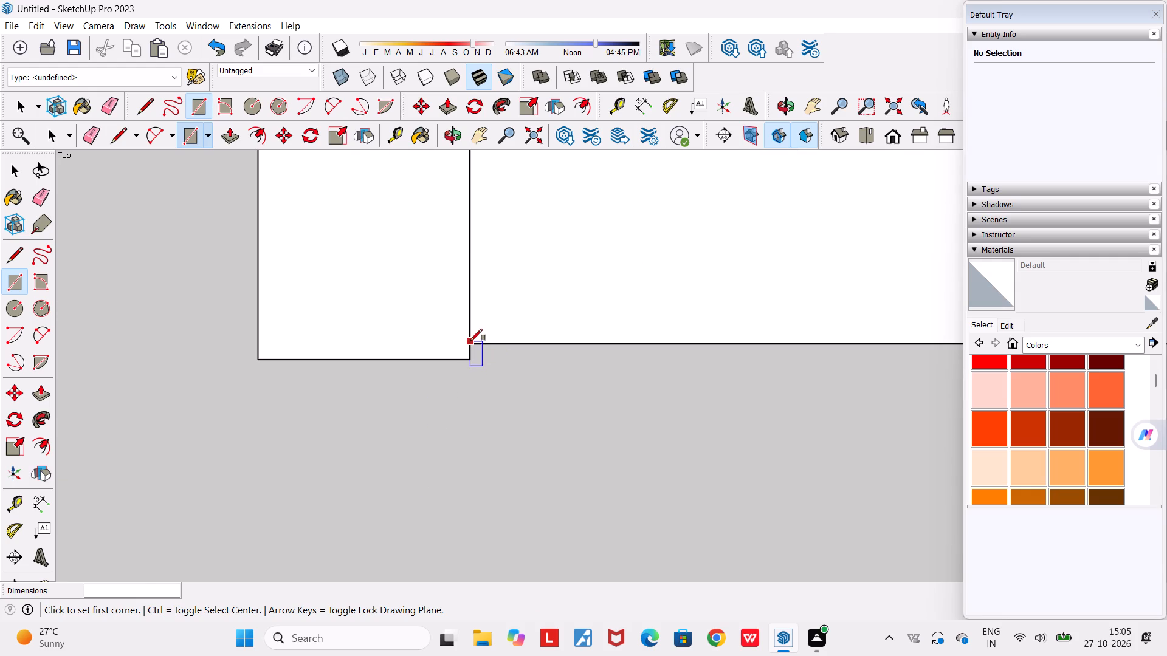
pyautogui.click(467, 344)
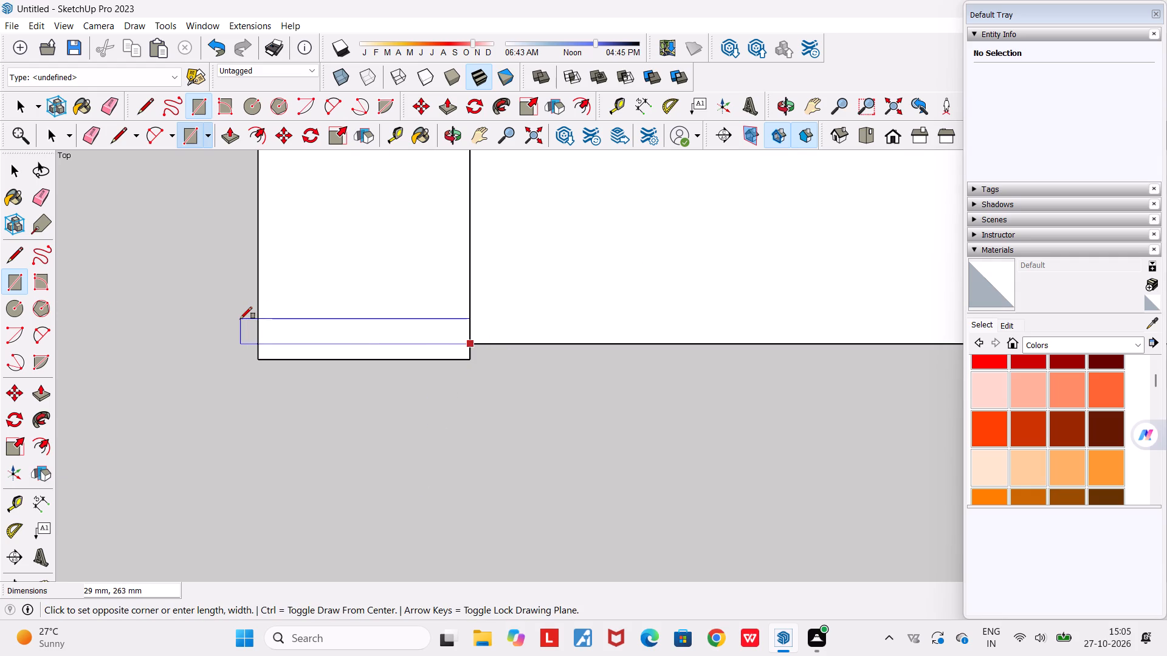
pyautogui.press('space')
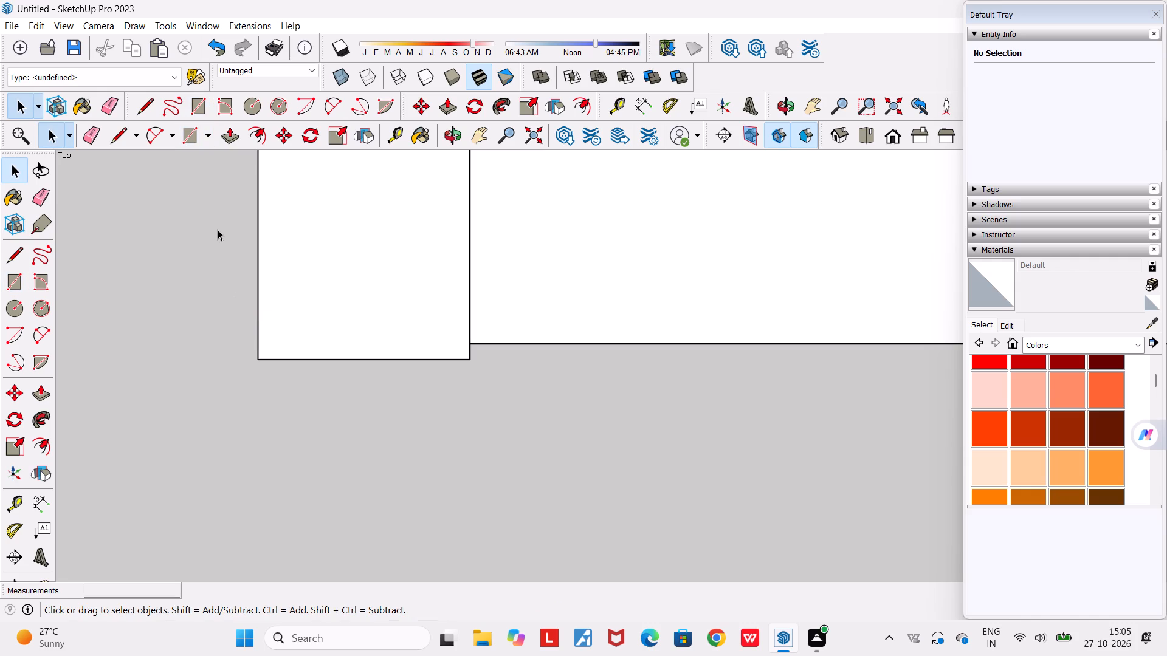
# Trim the sofa-side strip flush with the seat's front edge by drawing a line across it and erasing the overhanging edges.
pyautogui.click(150, 101)
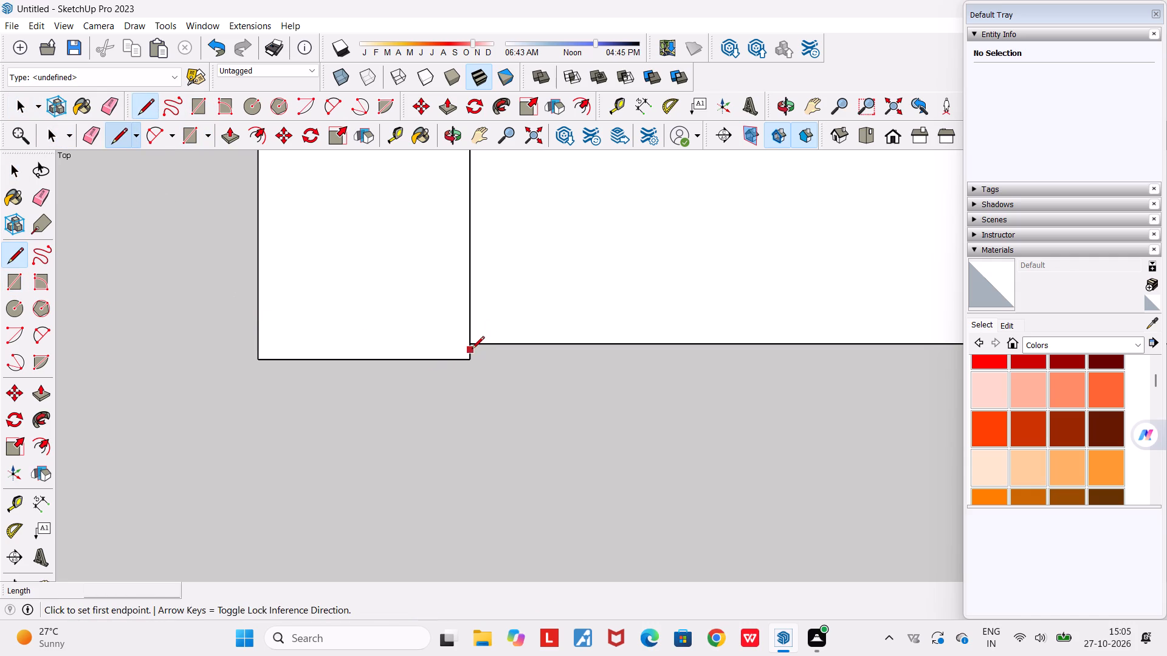
pyautogui.scroll(6, 468, 346)
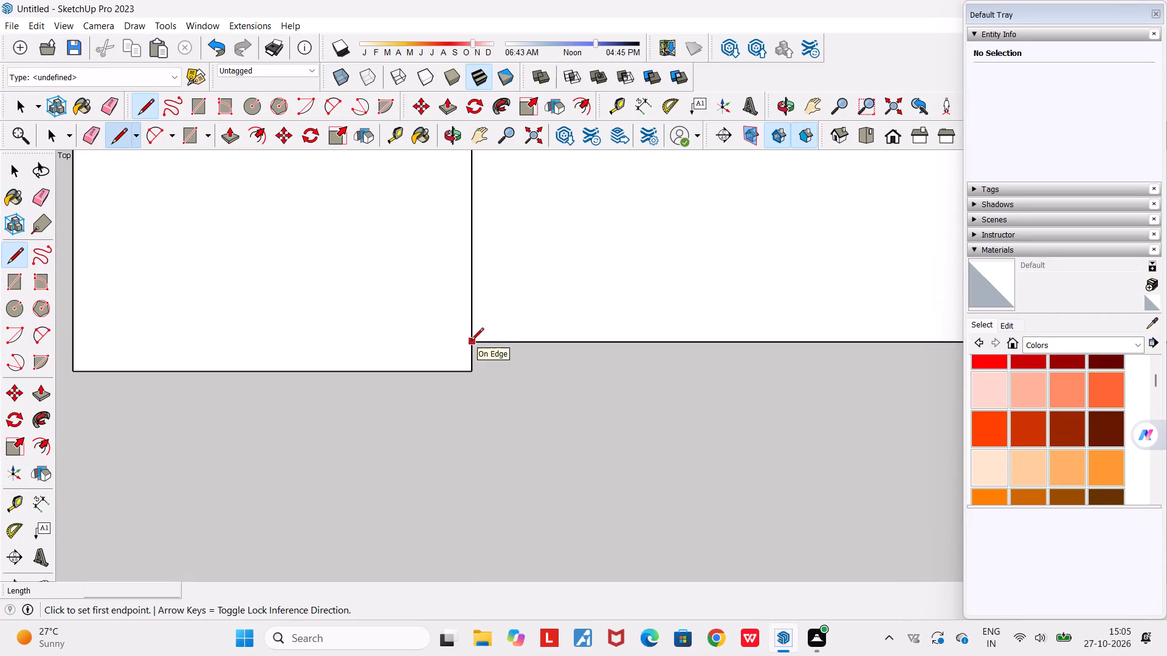
pyautogui.click(470, 342)
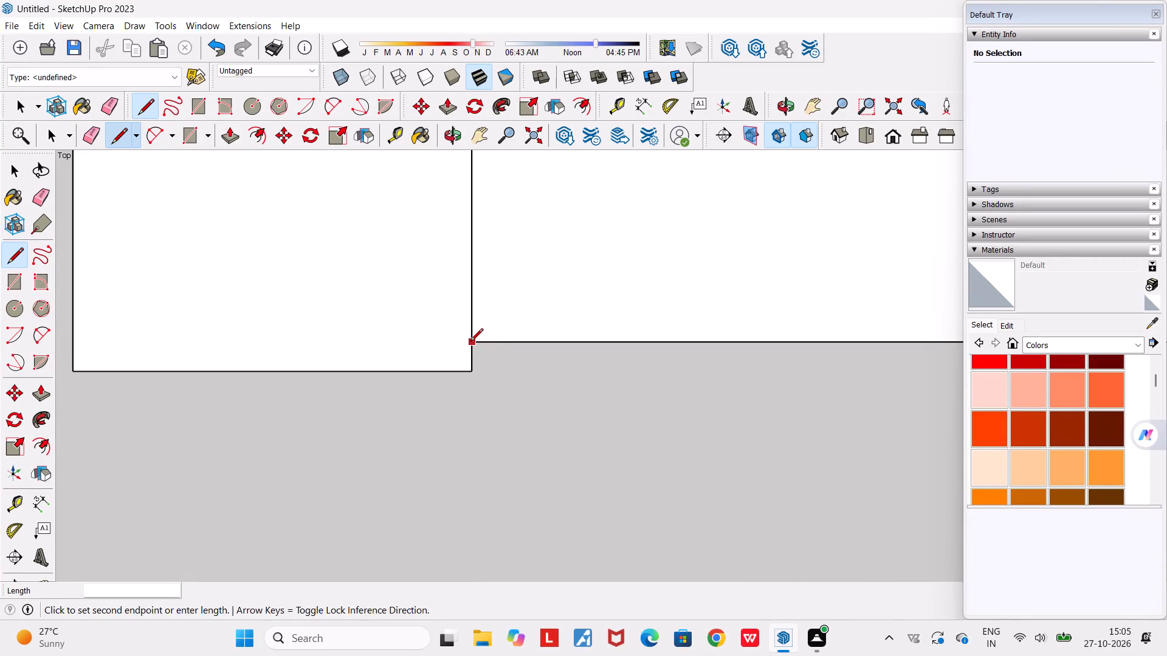
pyautogui.scroll(-9, 349, 331)
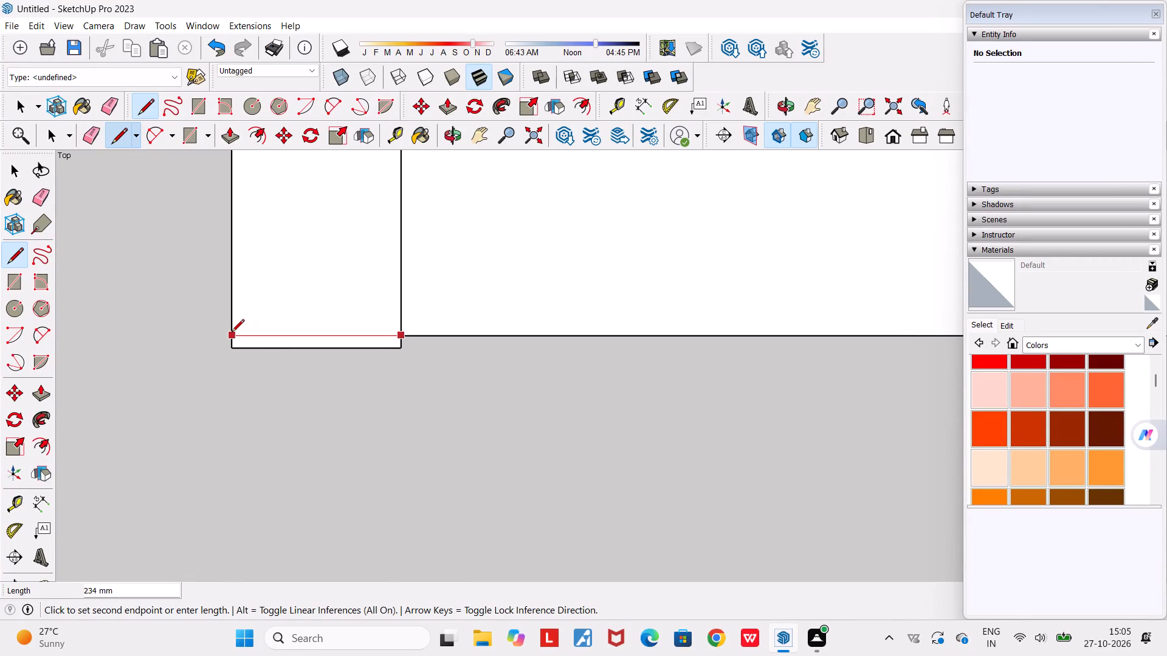
pyautogui.click(212, 333)
pyautogui.press('space')
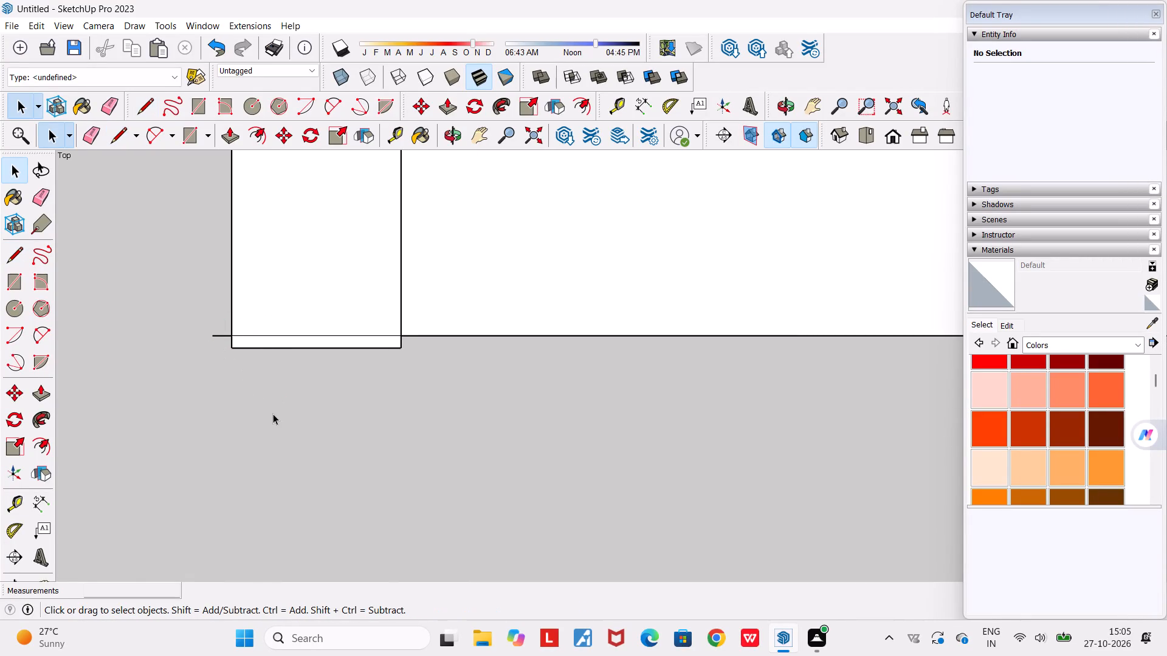
pyautogui.press('e')
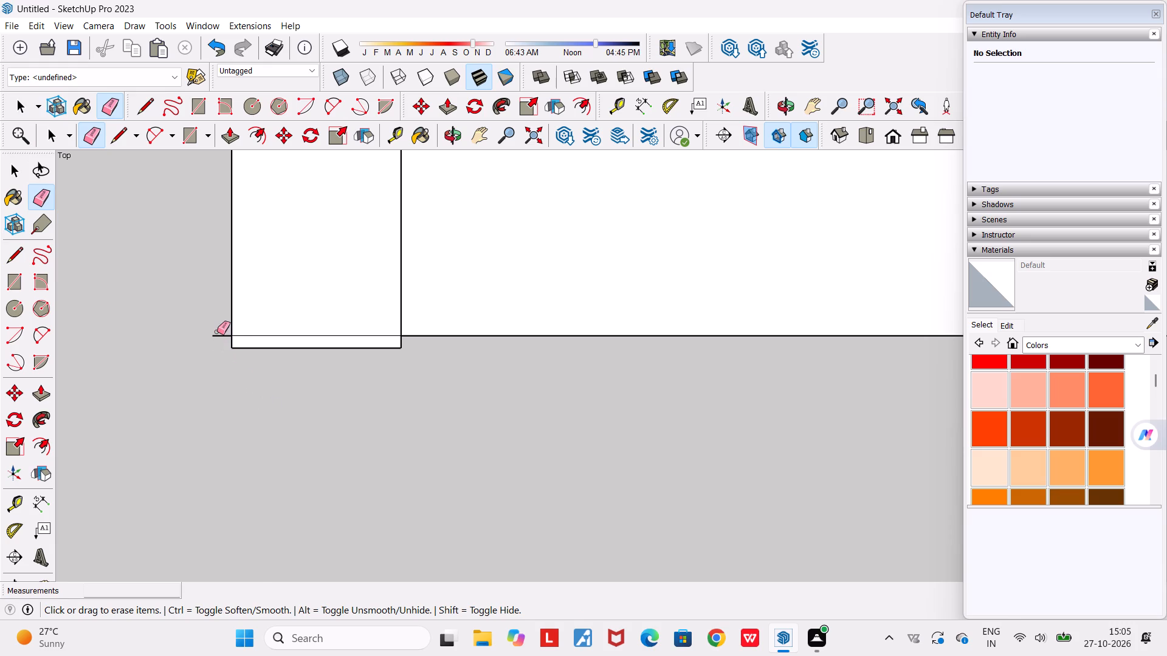
pyautogui.moveTo(217, 332); pyautogui.dragTo(416, 341)
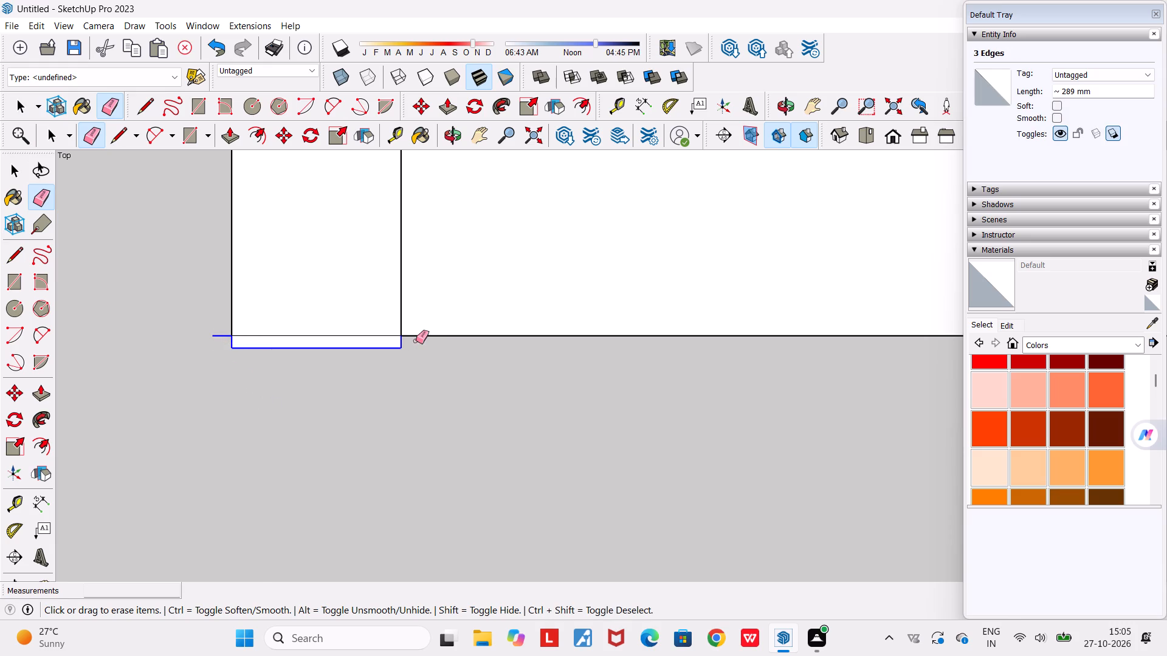
pyautogui.moveTo(416, 341); pyautogui.dragTo(394, 345)
pyautogui.scroll(-6, 374, 360)
pyautogui.press('space')
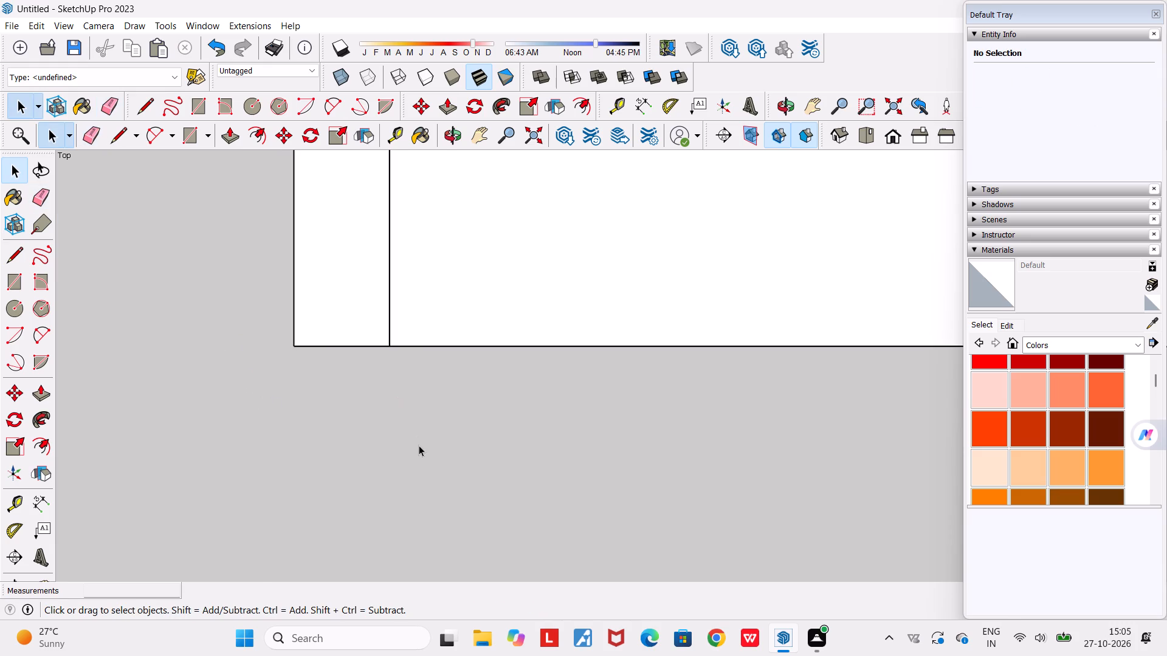
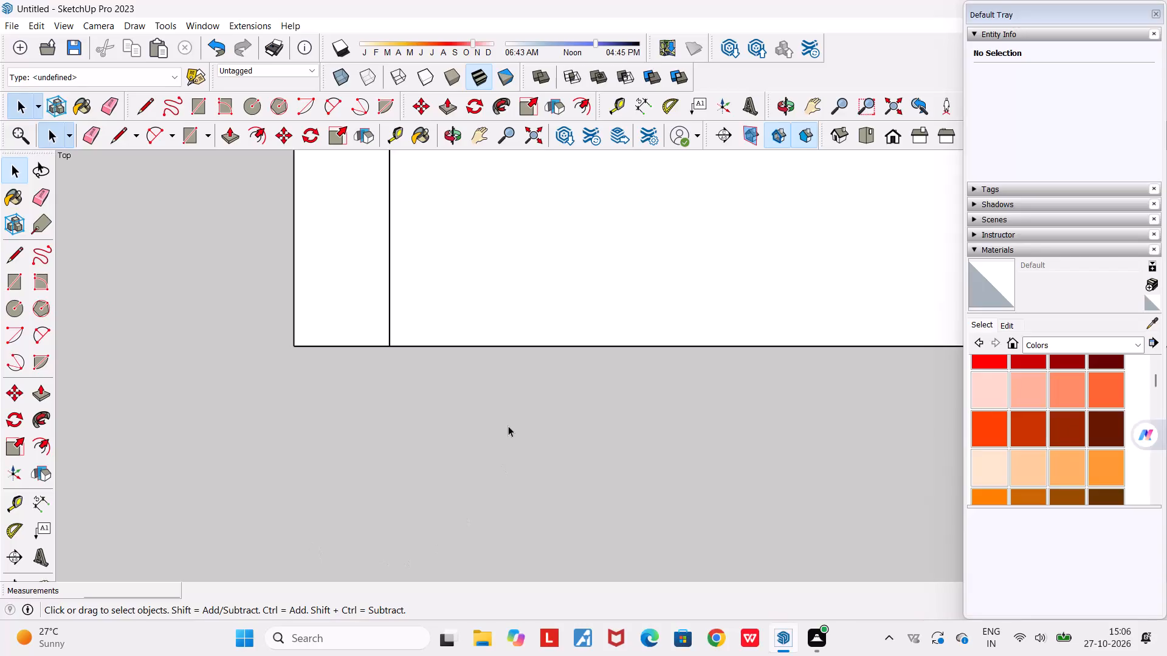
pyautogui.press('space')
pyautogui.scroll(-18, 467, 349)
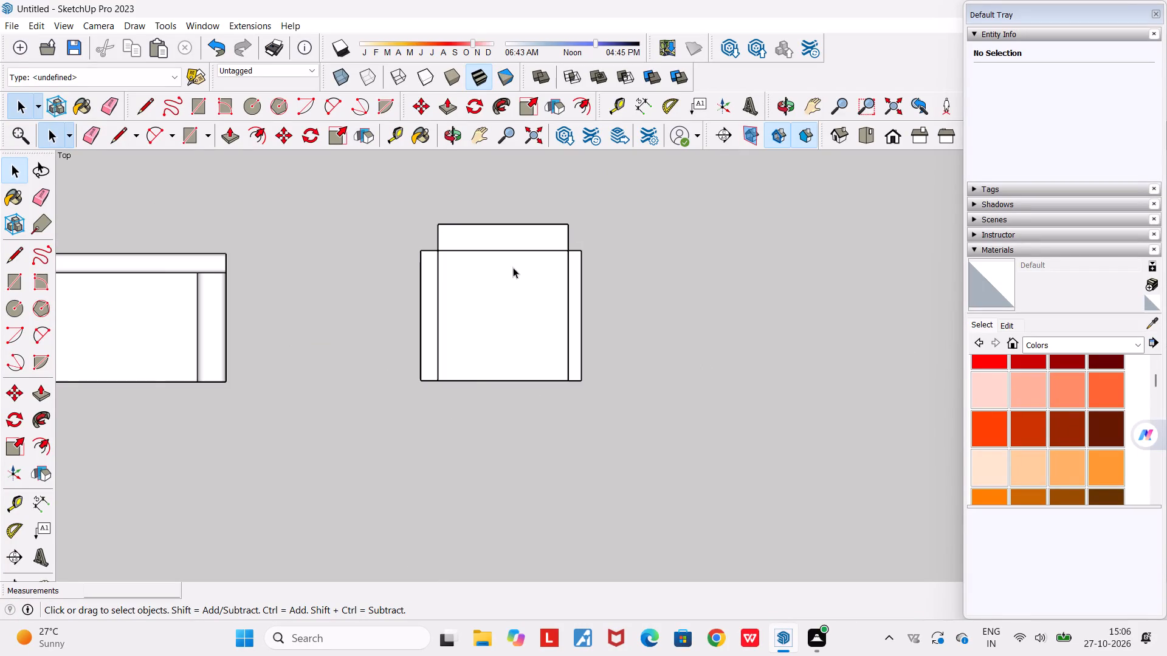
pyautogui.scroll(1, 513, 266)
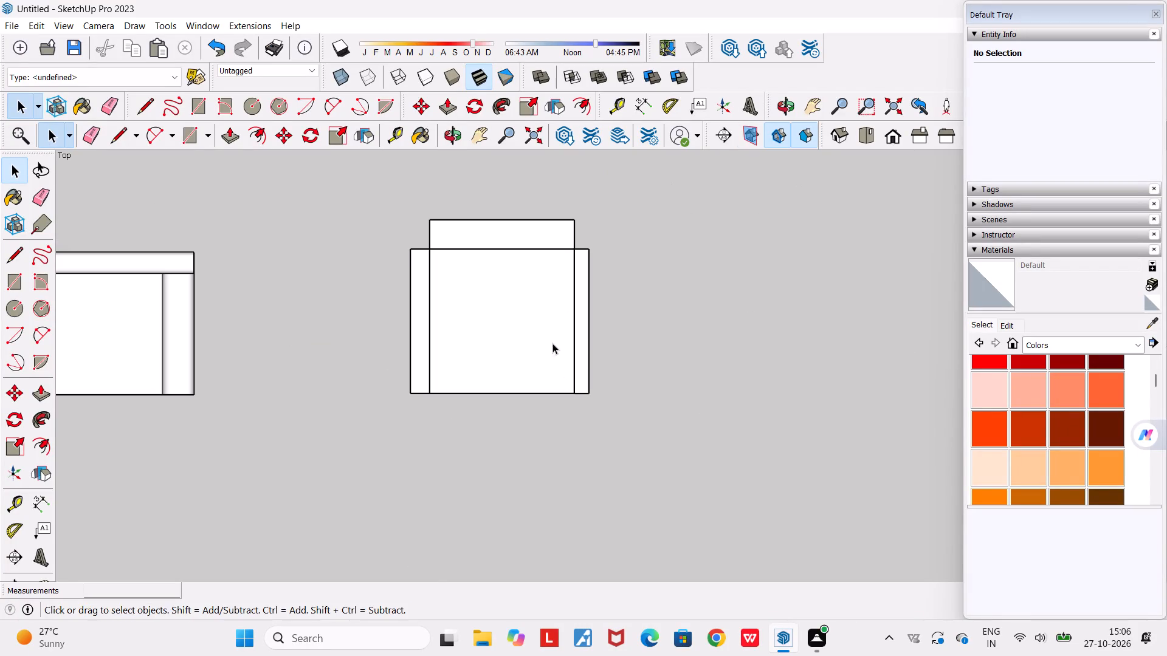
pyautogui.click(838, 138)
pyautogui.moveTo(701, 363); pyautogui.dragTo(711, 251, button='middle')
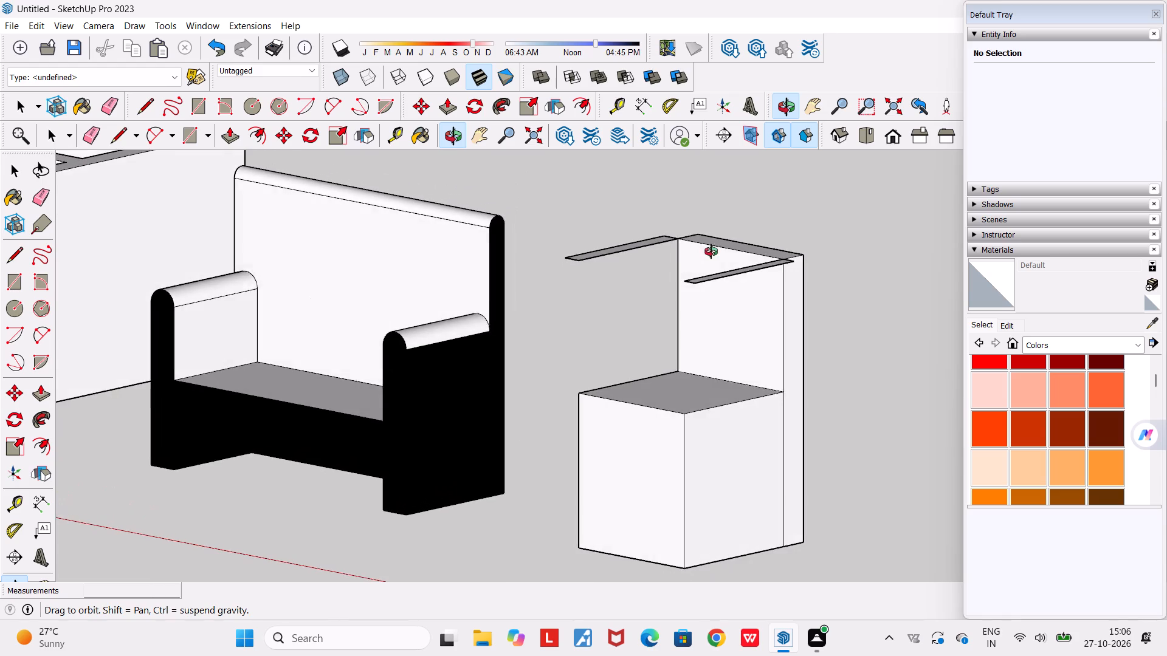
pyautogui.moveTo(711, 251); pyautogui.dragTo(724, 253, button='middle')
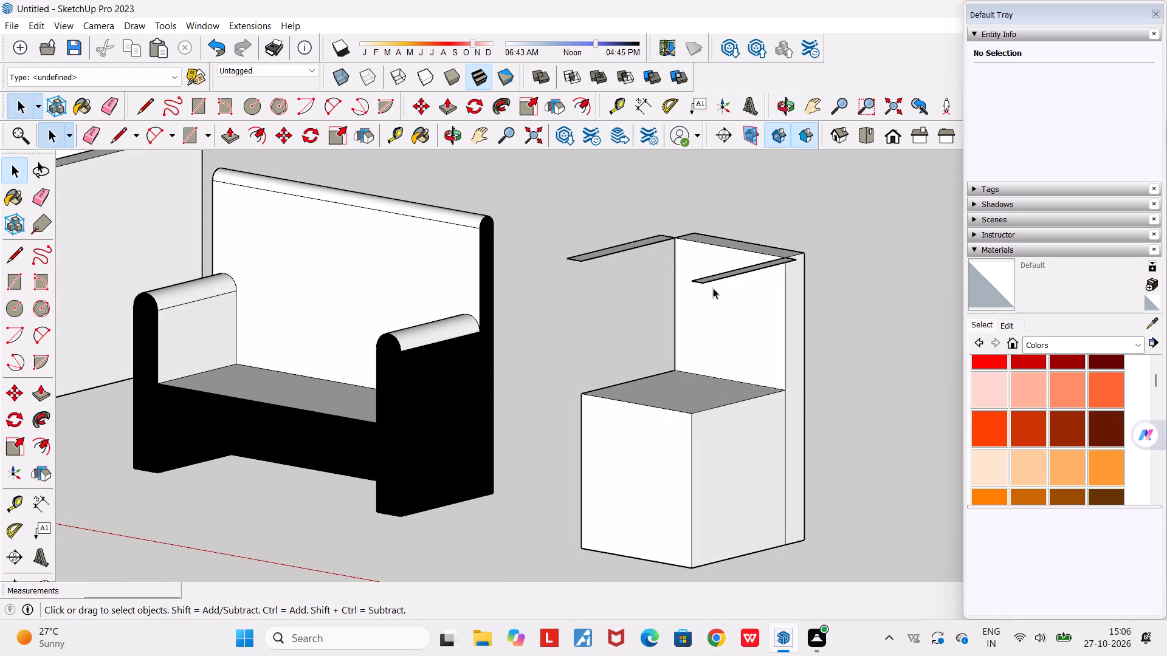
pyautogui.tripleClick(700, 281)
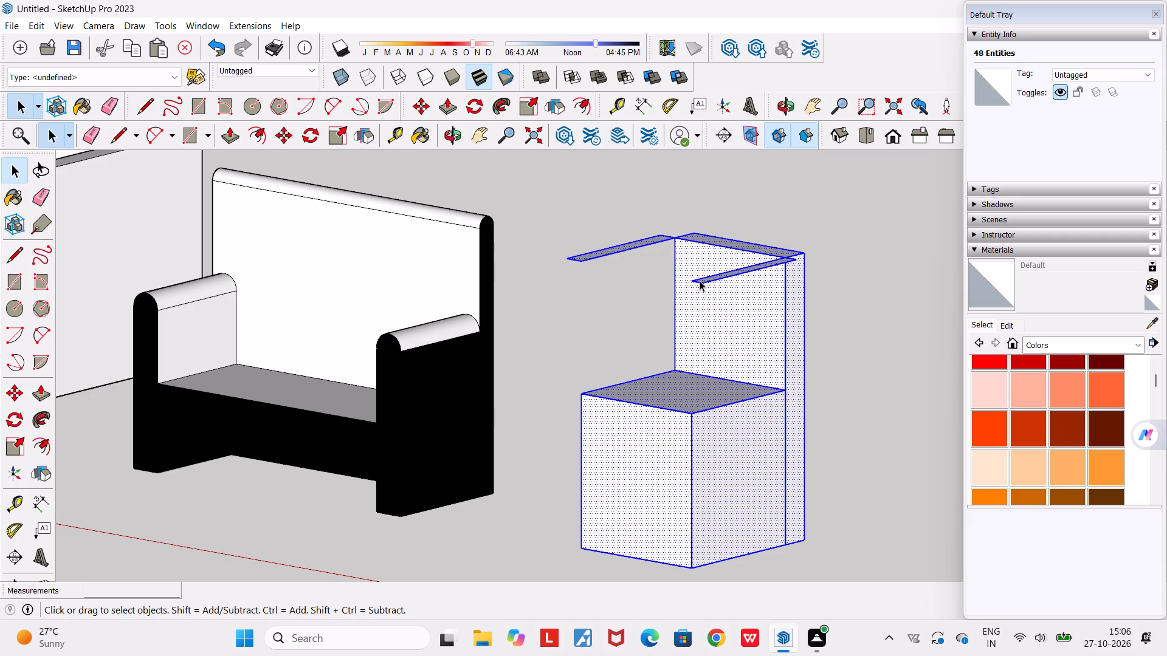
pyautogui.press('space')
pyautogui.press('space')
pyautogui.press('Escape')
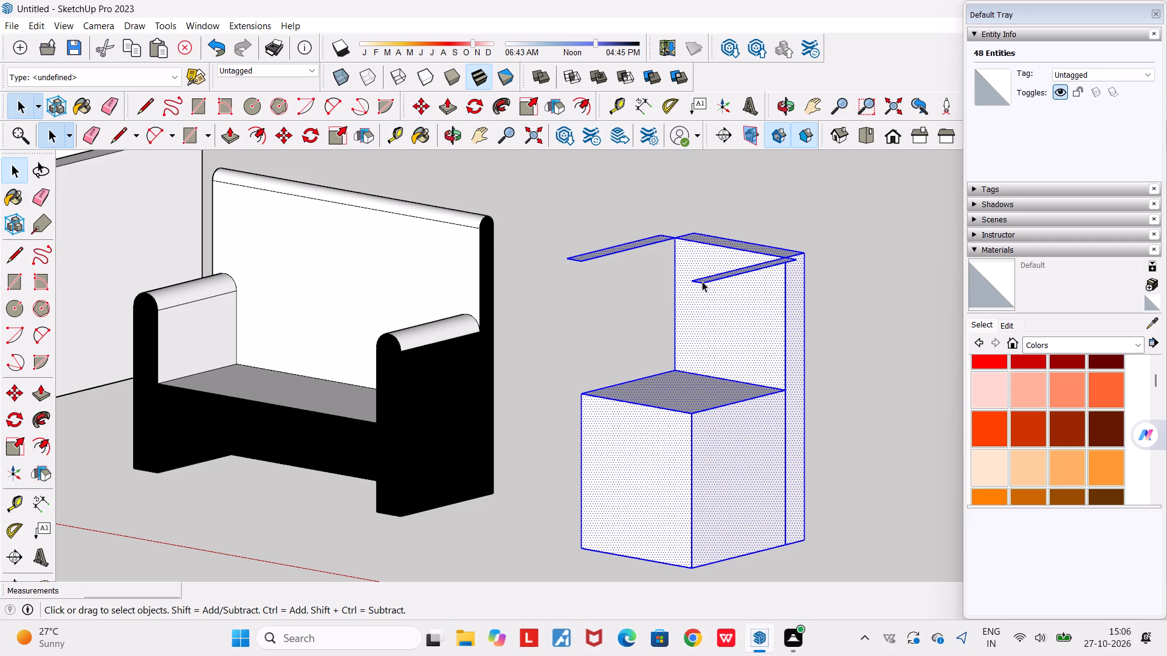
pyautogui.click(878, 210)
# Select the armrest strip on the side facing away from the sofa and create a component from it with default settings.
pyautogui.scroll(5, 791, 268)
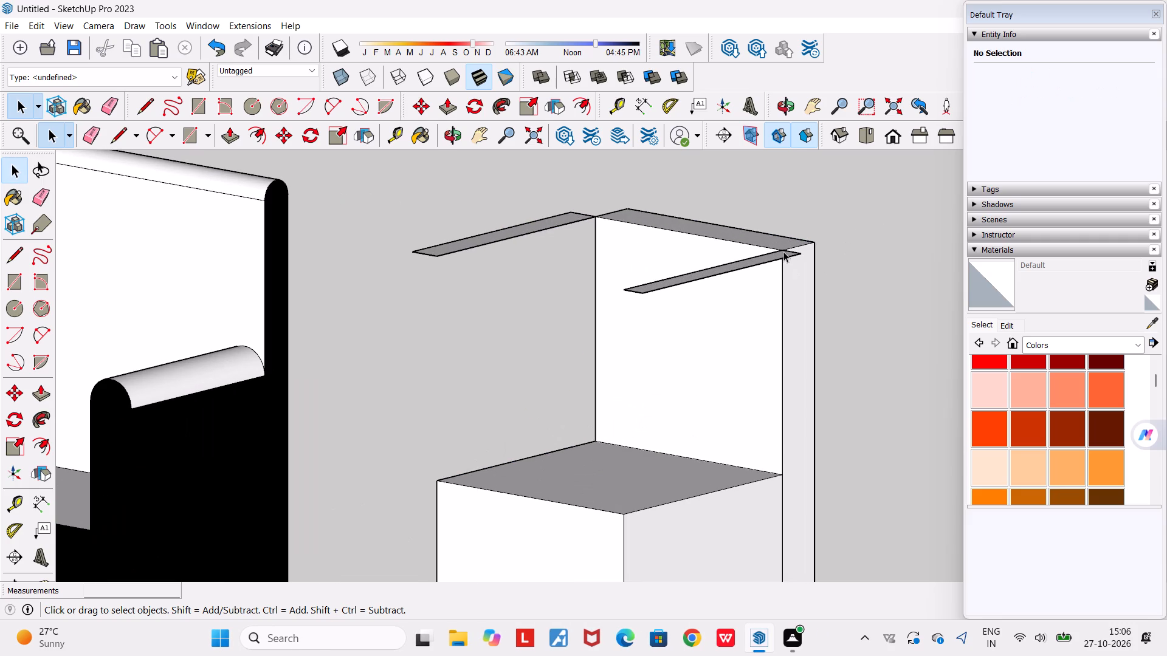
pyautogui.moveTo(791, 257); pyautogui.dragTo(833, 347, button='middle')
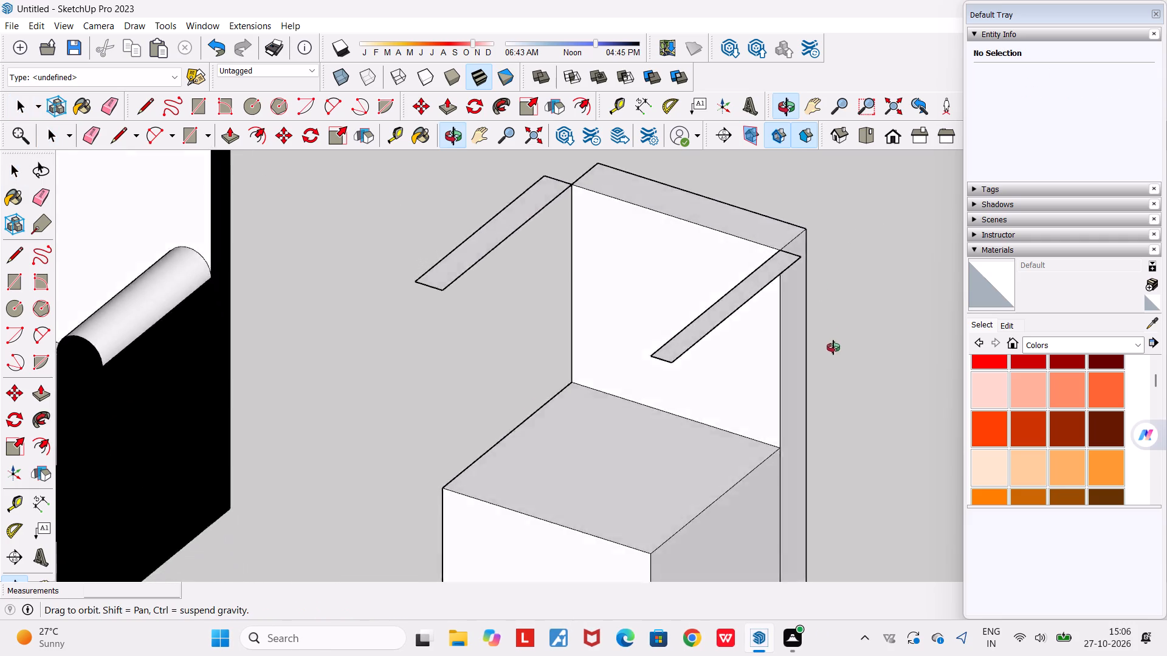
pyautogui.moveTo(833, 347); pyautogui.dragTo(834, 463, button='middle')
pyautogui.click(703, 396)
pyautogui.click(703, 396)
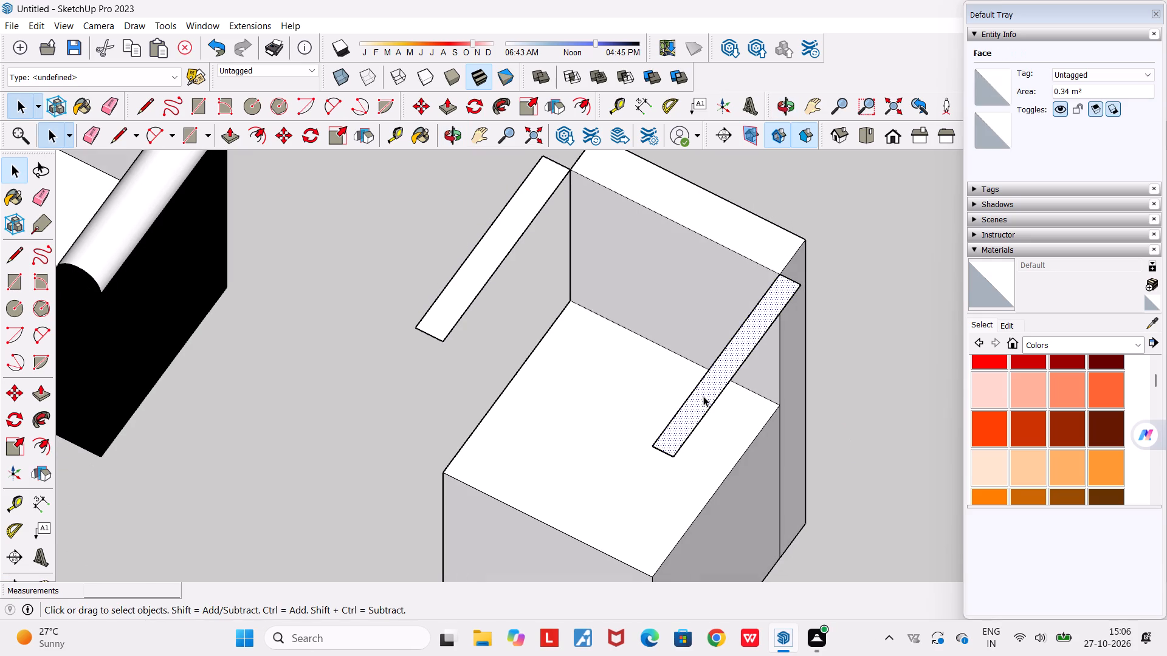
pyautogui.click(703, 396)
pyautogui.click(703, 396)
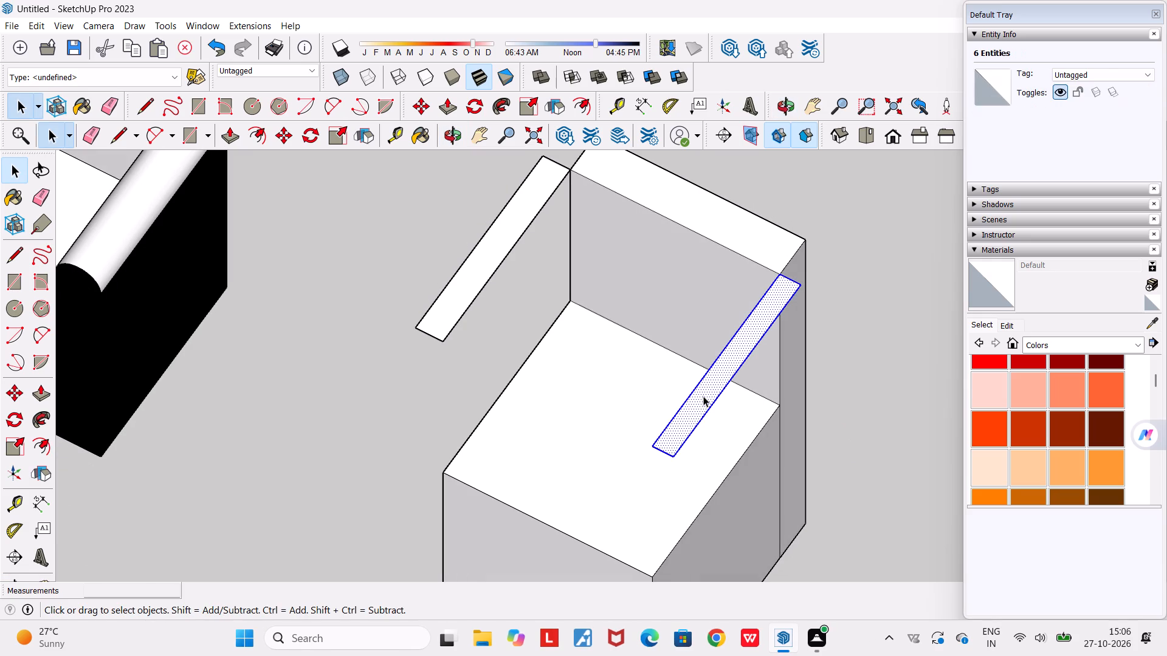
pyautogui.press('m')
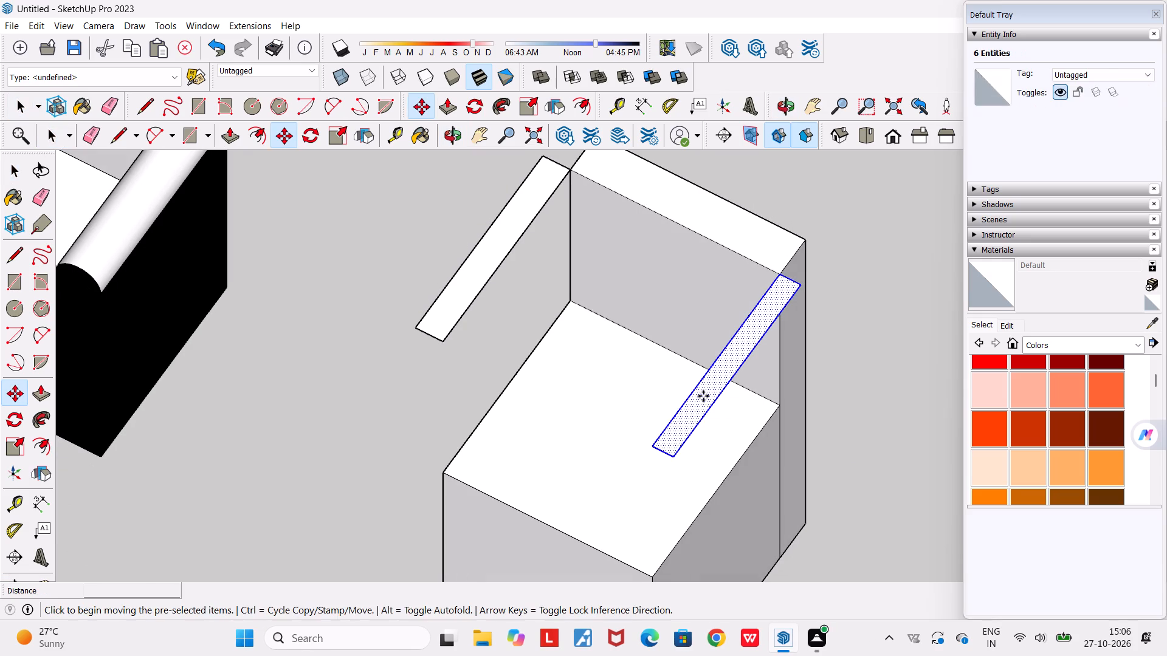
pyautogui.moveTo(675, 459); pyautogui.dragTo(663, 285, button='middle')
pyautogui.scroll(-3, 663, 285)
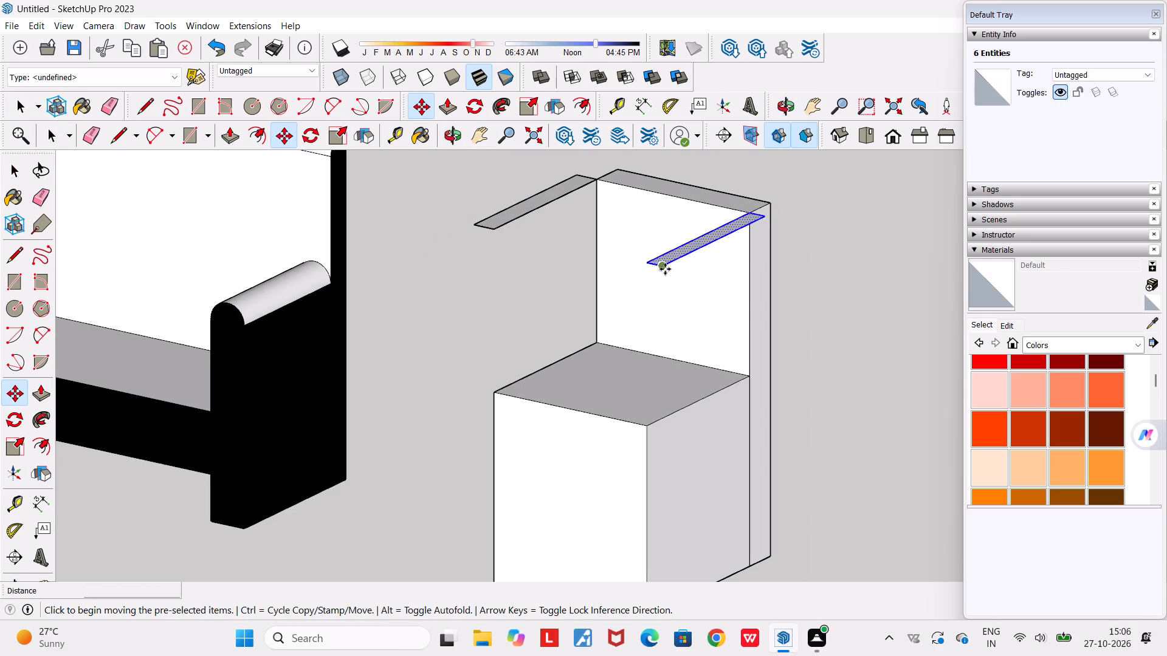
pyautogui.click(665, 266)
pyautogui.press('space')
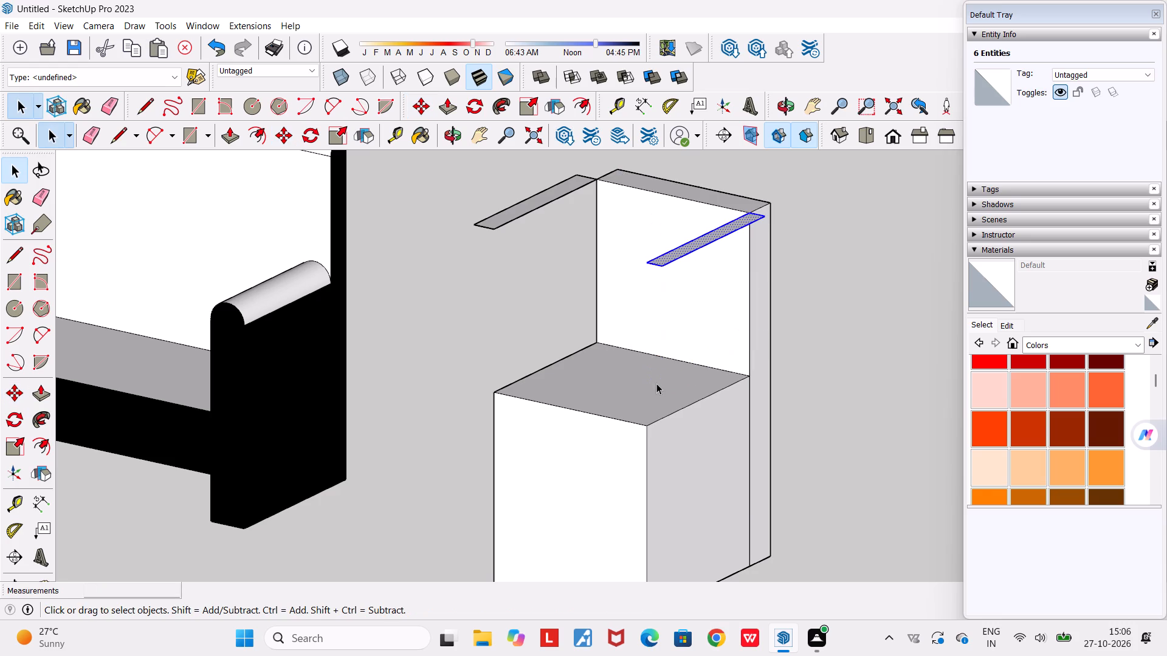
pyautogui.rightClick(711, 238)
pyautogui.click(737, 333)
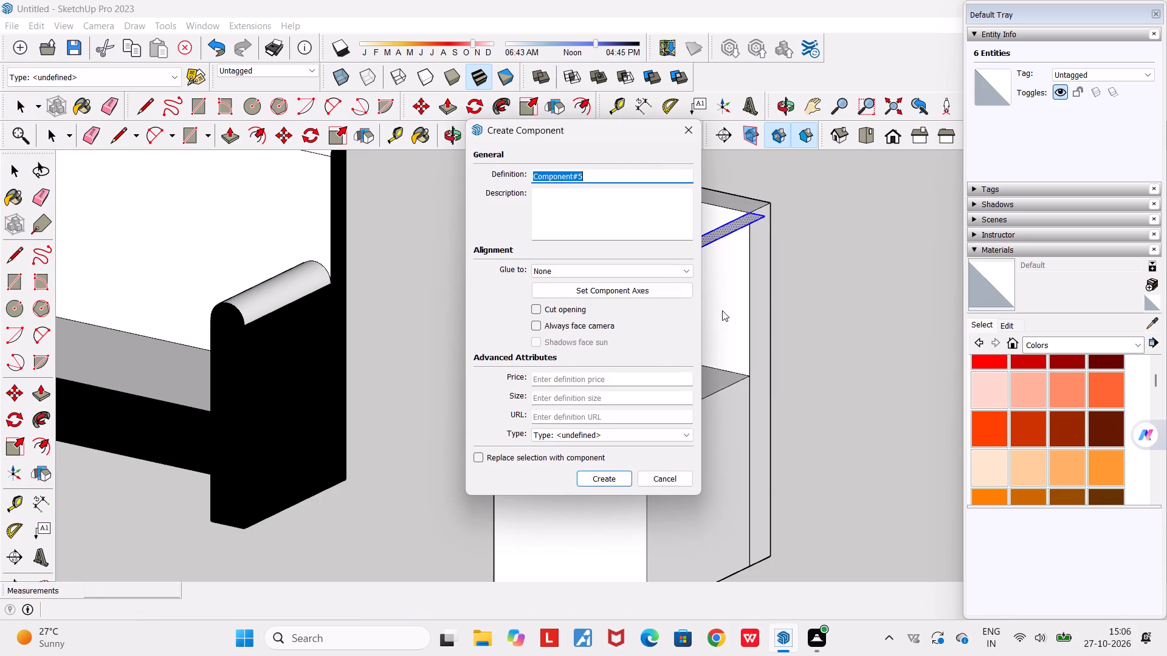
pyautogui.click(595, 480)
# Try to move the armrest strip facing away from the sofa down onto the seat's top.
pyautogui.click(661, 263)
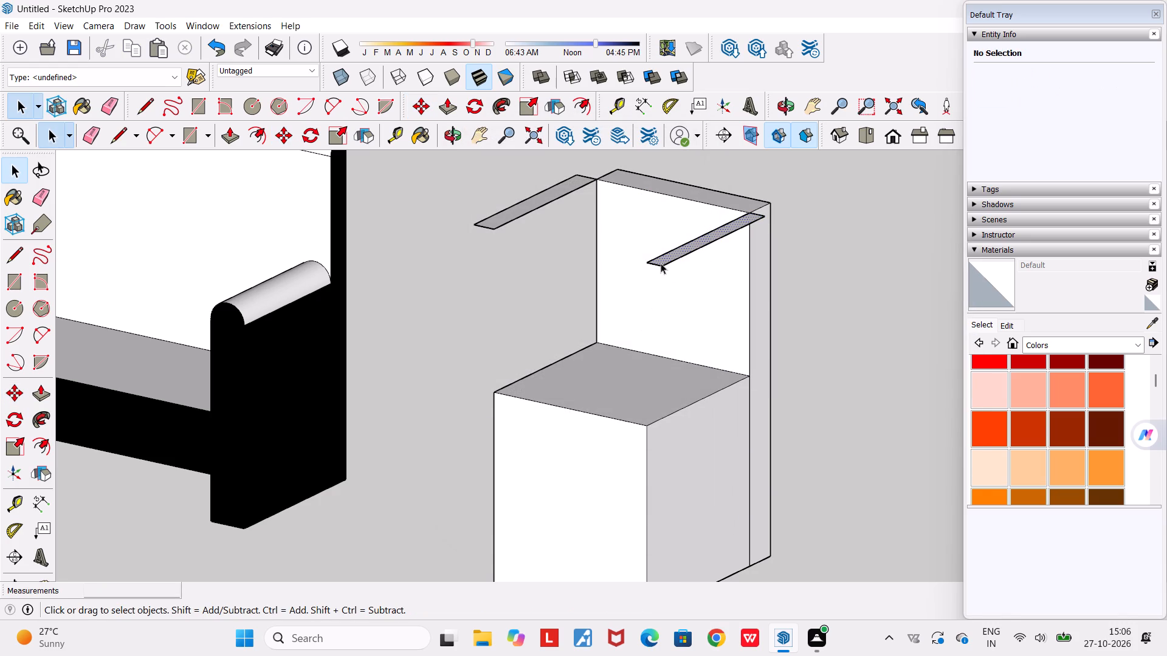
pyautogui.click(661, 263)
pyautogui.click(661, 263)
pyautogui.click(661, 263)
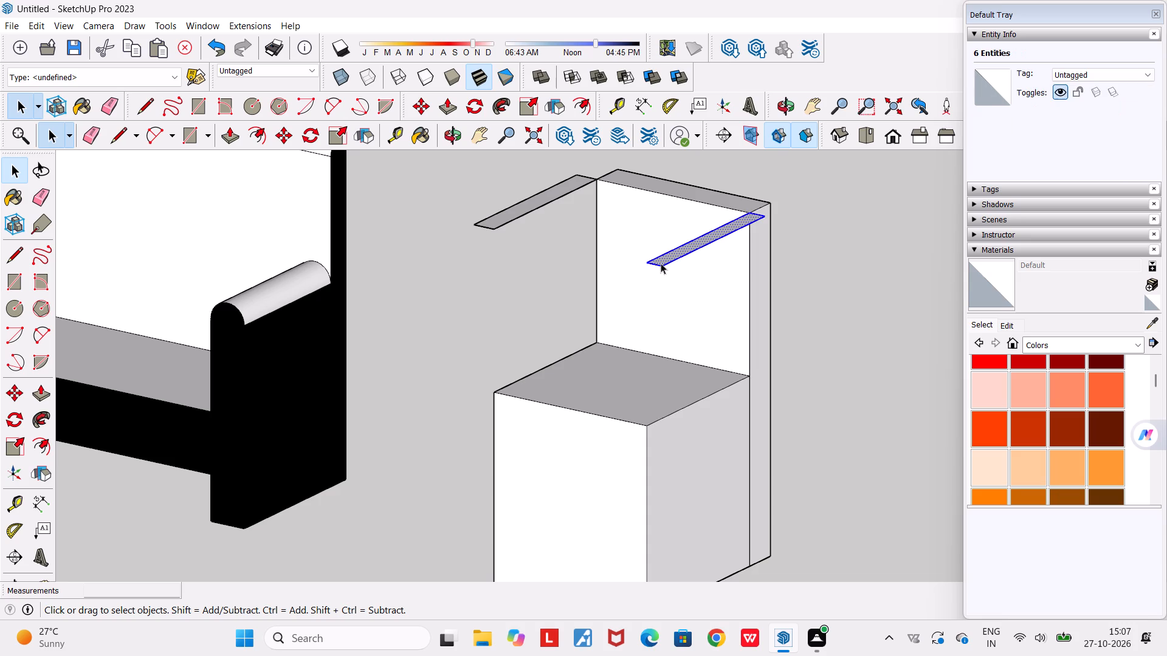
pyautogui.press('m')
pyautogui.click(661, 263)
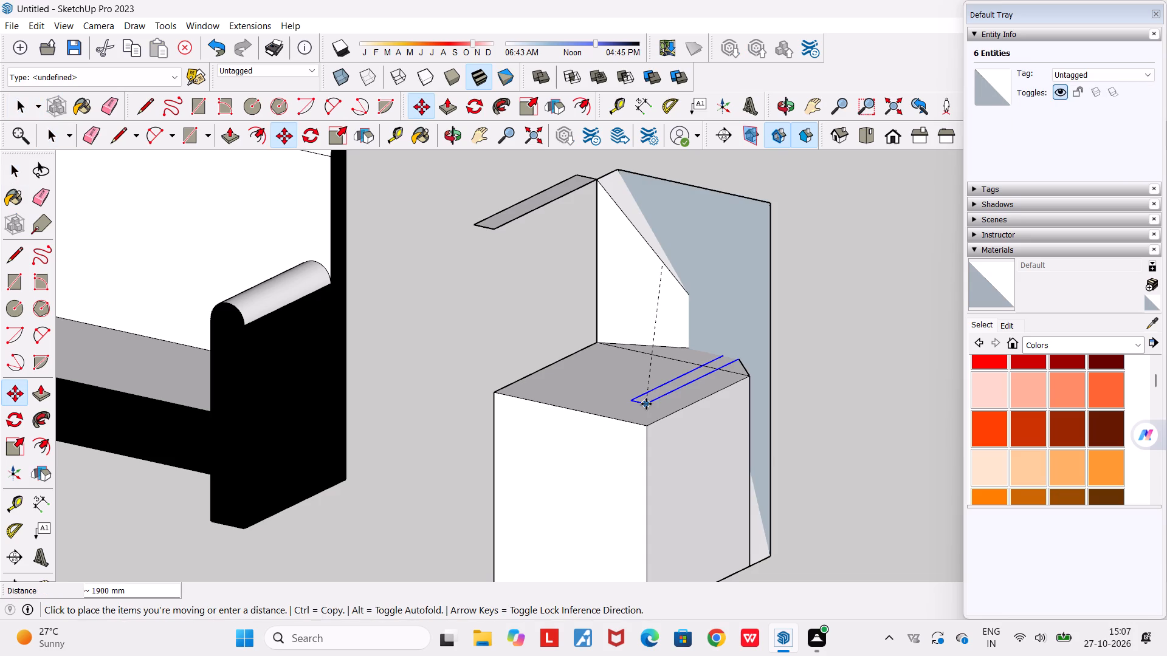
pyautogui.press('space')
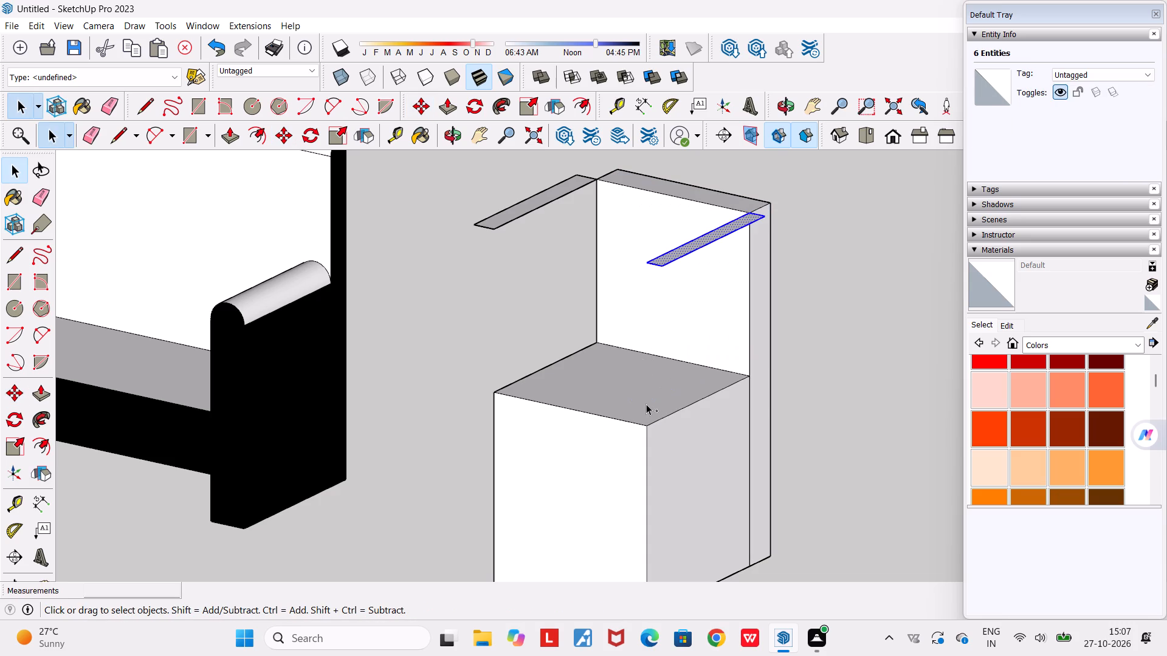
# Undo the two armrest strips drawn along the sides of the seat, leaving only the seat block and backrest.
pyautogui.hotkey('ctrl', 'z')
pyautogui.hotkey('ctrl', 'z')
pyautogui.hotkey('ctrl', 'z')
pyautogui.hotkey('ctrl', 'z')
pyautogui.hotkey('ctrl', 'z')
# Offset the seat block's side face facing away from the sofa by 1 mm with Push/Pull.
pyautogui.scroll(-5, 646, 404)
pyautogui.moveTo(639, 477); pyautogui.dragTo(726, 499, button='middle')
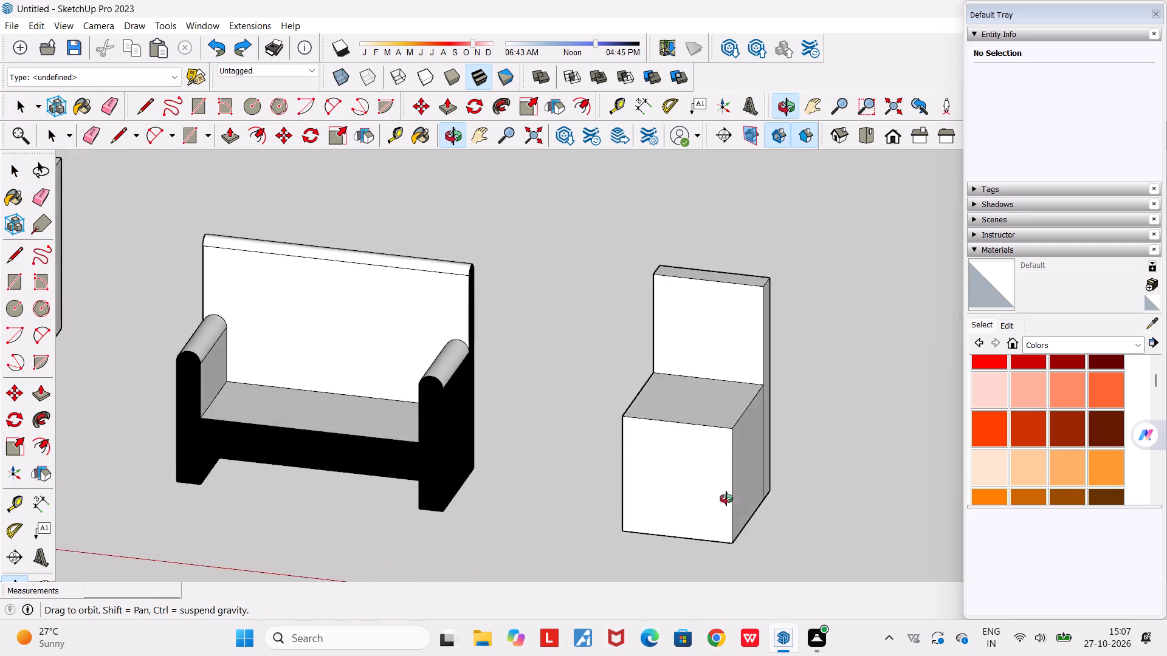
pyautogui.moveTo(726, 499); pyautogui.dragTo(669, 446, button='middle')
pyautogui.scroll(-5, 669, 446)
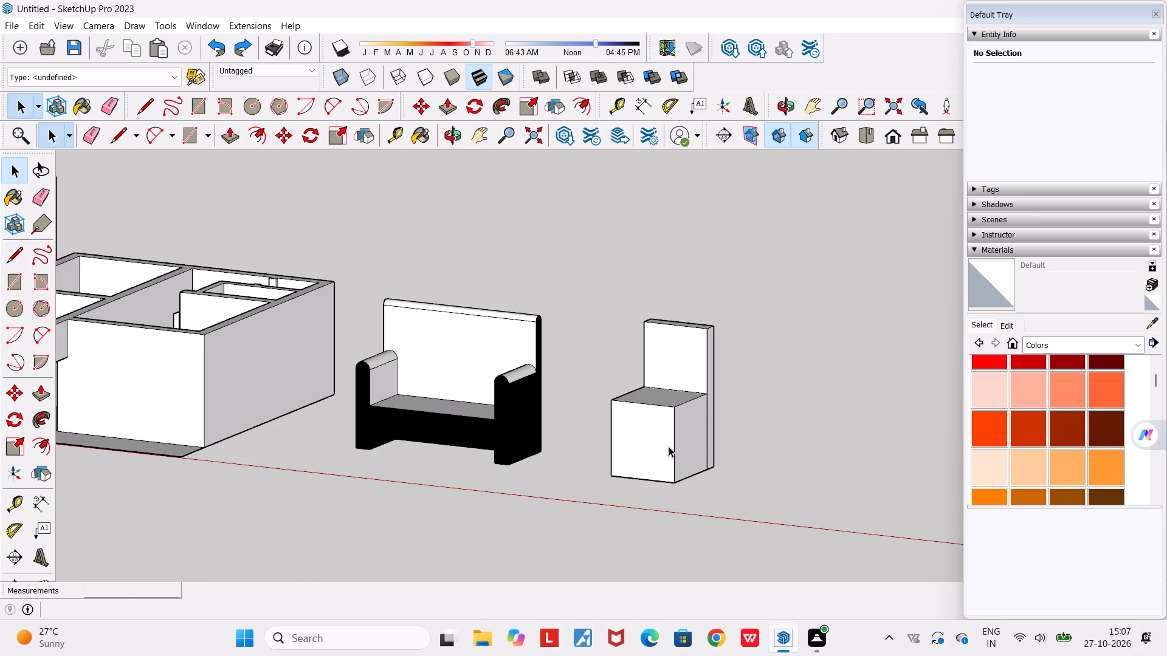
pyautogui.scroll(3, 675, 469)
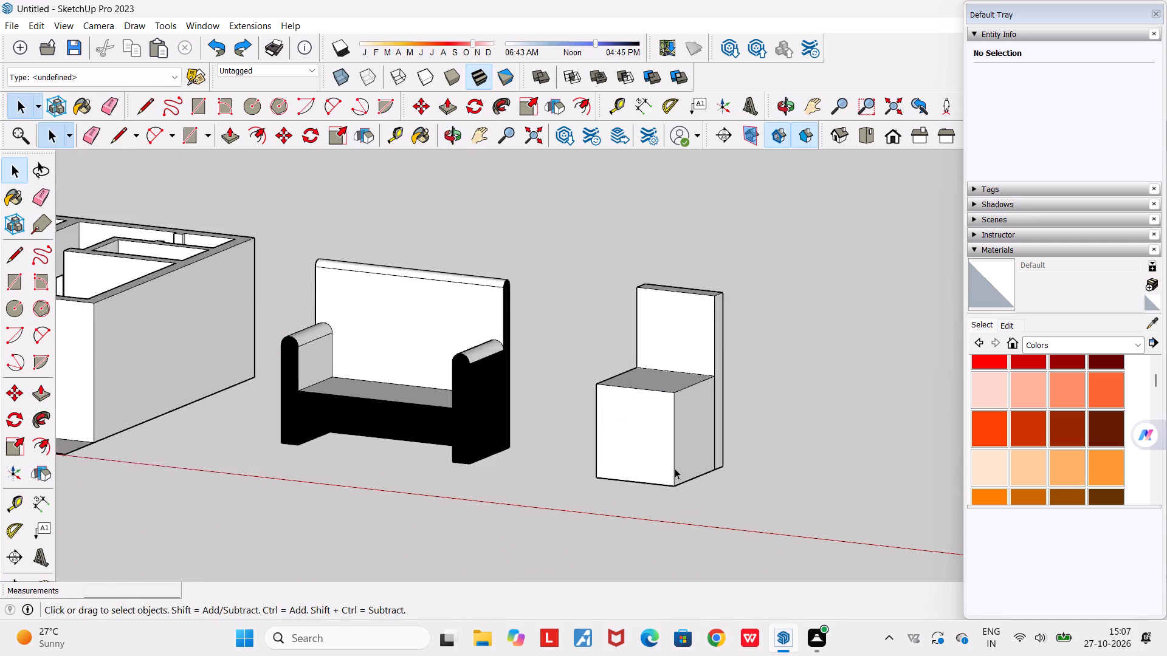
pyautogui.scroll(1, 675, 468)
pyautogui.scroll(1, 689, 409)
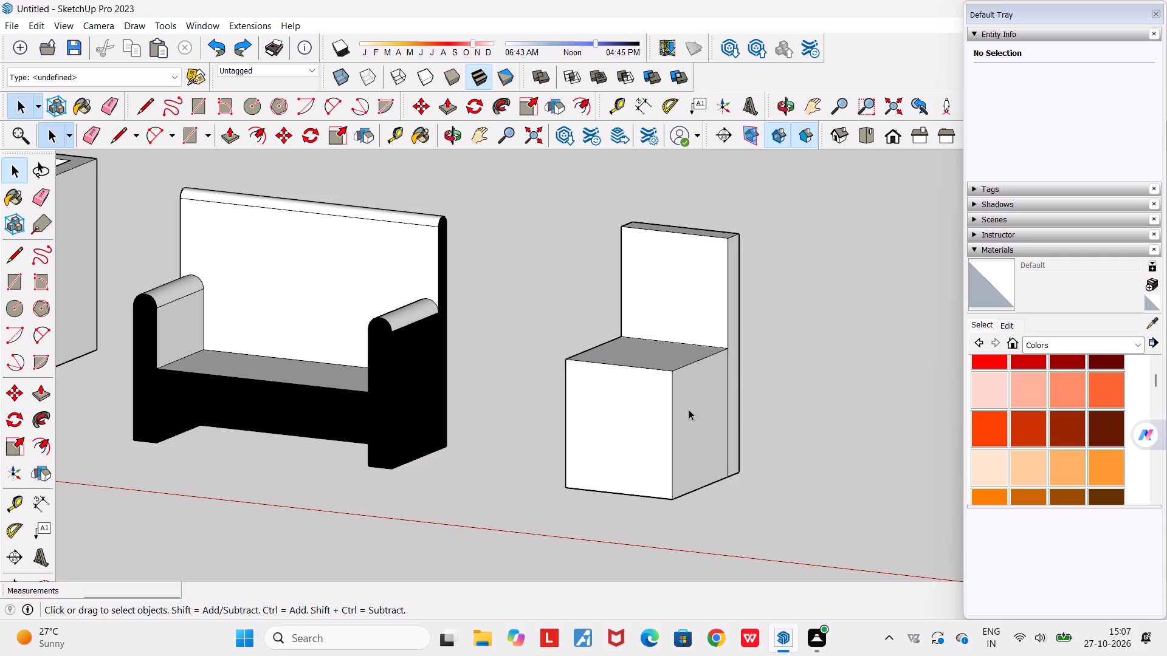
pyautogui.press('p')
pyautogui.click(700, 405)
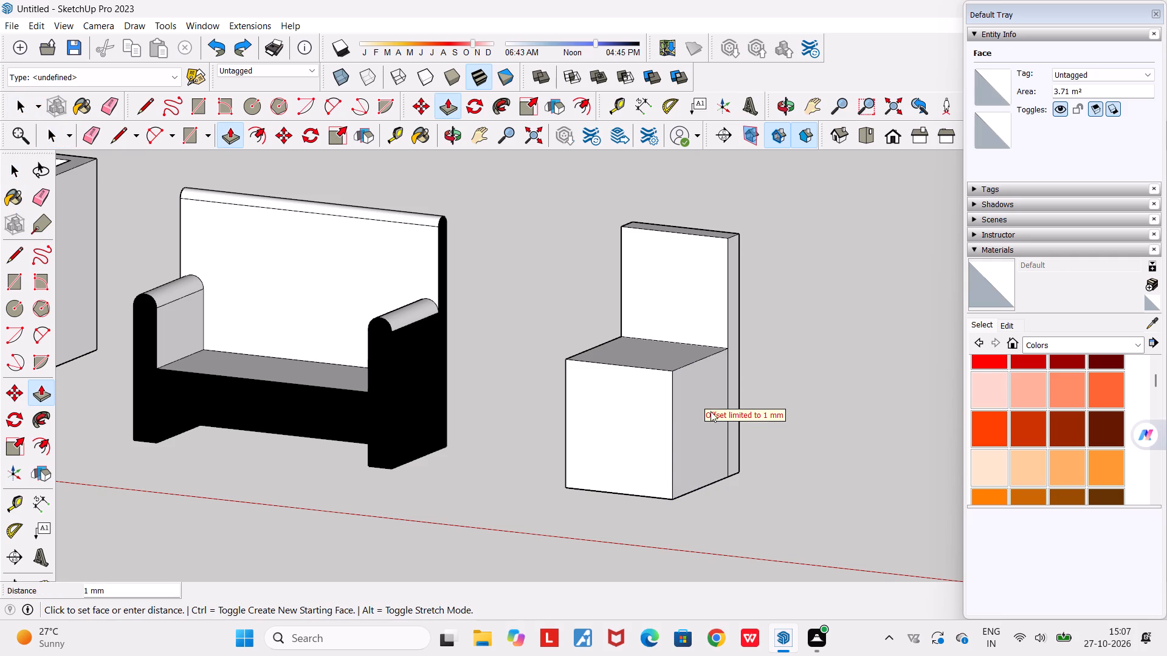
pyautogui.moveTo(707, 411); pyautogui.dragTo(853, 445, button='middle')
pyautogui.scroll(-6, 765, 419)
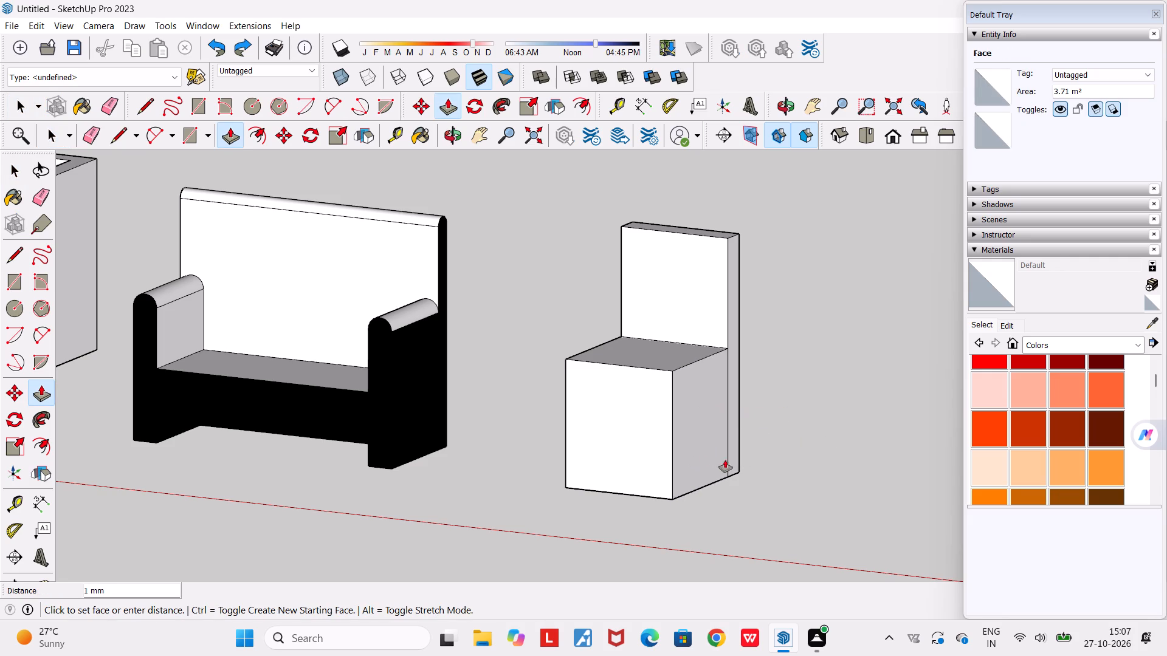
pyautogui.click(756, 498)
# Examine the seat block and backrest beside the sofa and house models from the front, from below and in isometric view.
pyautogui.moveTo(758, 498); pyautogui.dragTo(797, 502, button='middle')
pyautogui.scroll(-5, 797, 502)
pyautogui.scroll(3, 767, 445)
pyautogui.moveTo(767, 445); pyautogui.dragTo(871, 451, button='middle')
pyautogui.scroll(-5, 873, 452)
pyautogui.scroll(4, 871, 396)
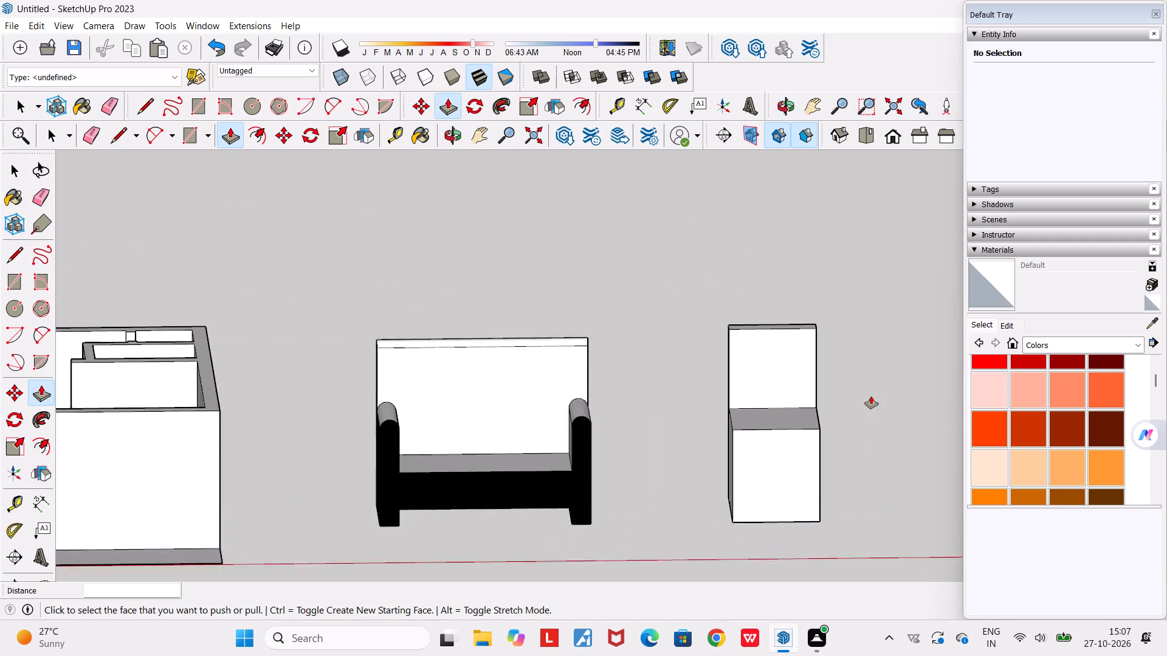
pyautogui.scroll(2, 871, 396)
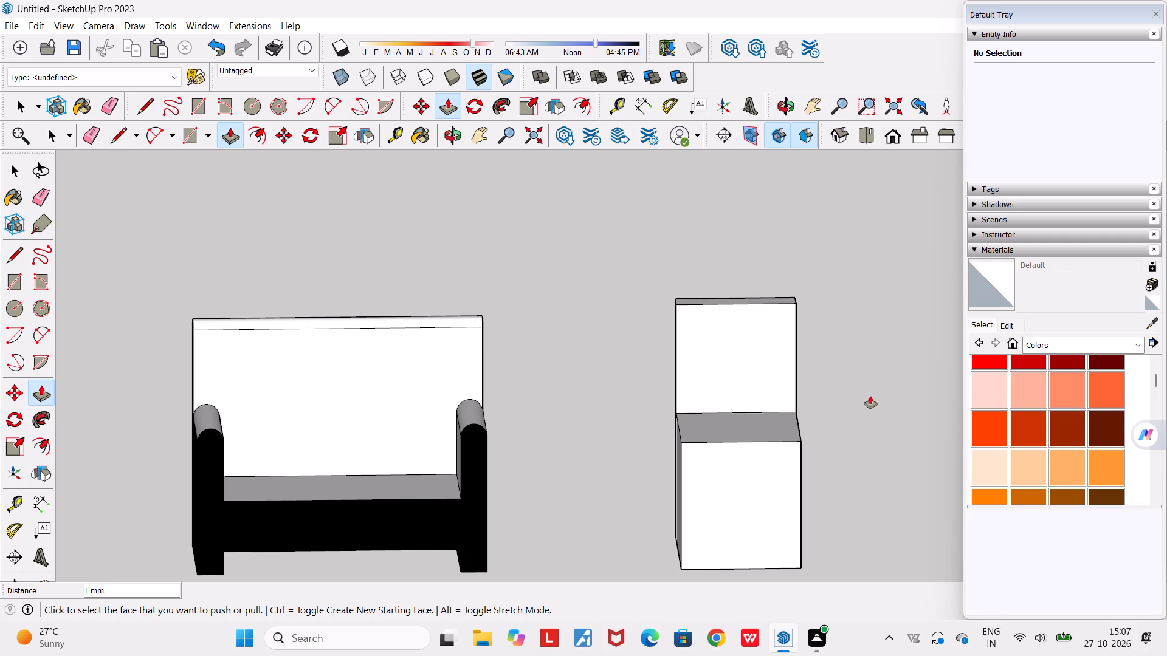
pyautogui.scroll(2, 793, 419)
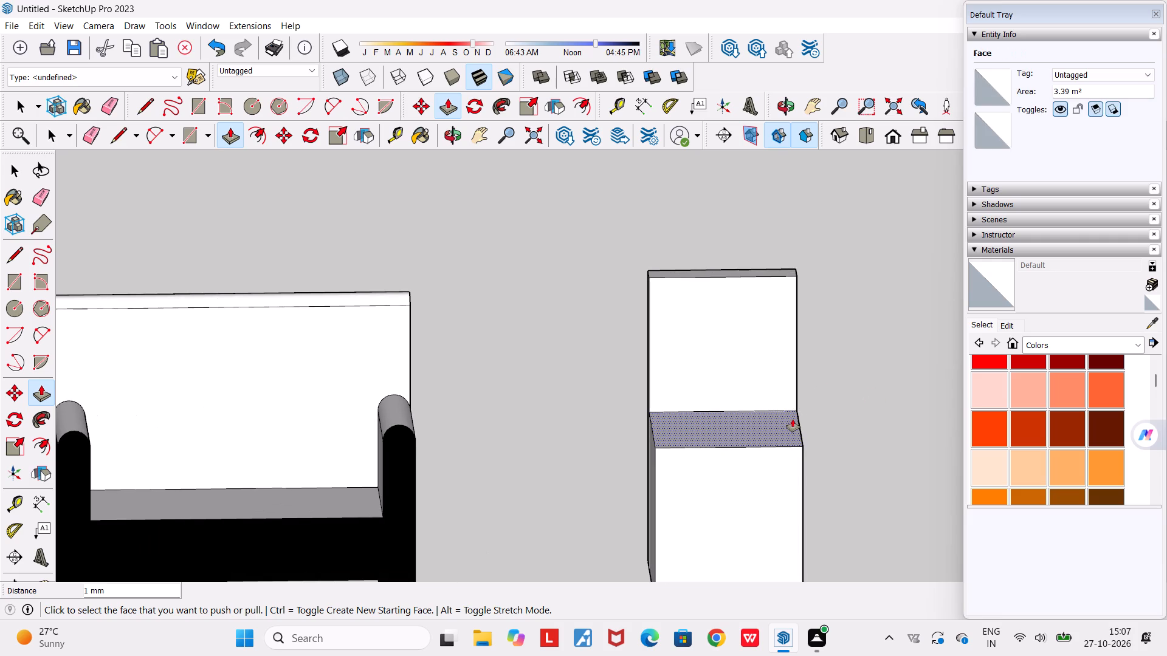
pyautogui.press('space')
pyautogui.moveTo(814, 434); pyautogui.dragTo(712, 476, button='middle')
pyautogui.scroll(-5, 712, 476)
pyautogui.moveTo(714, 488); pyautogui.dragTo(752, 540, button='middle')
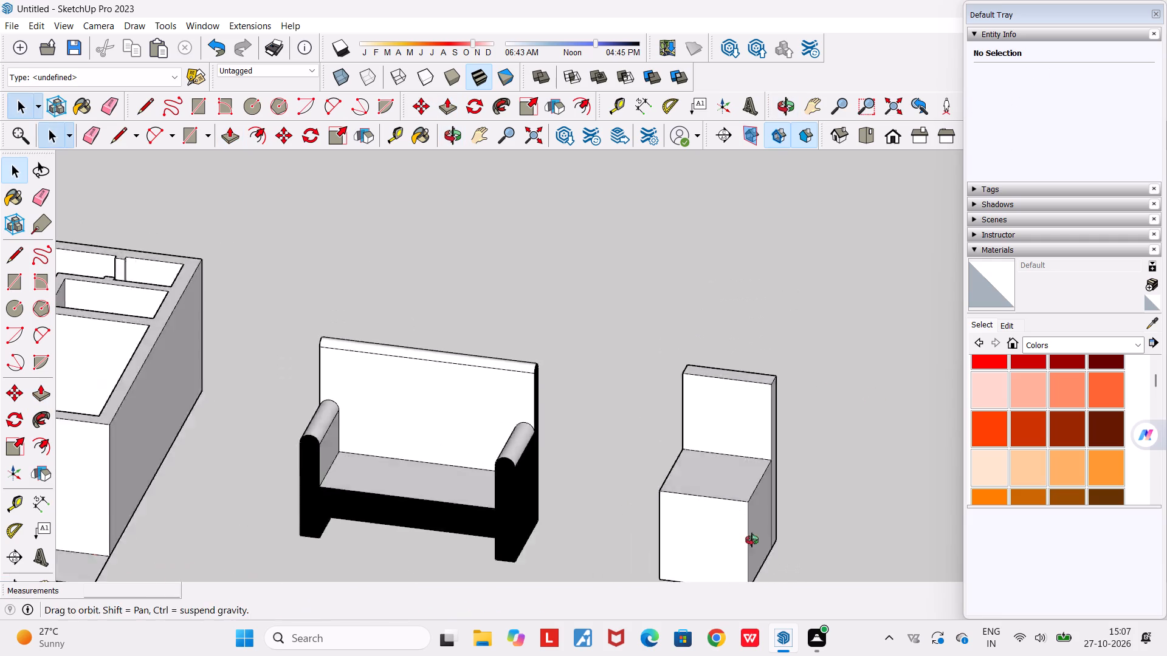
pyautogui.moveTo(752, 540); pyautogui.dragTo(772, 572, button='middle')
pyautogui.scroll(-4, 763, 565)
pyautogui.moveTo(746, 511); pyautogui.dragTo(755, 283, button='middle')
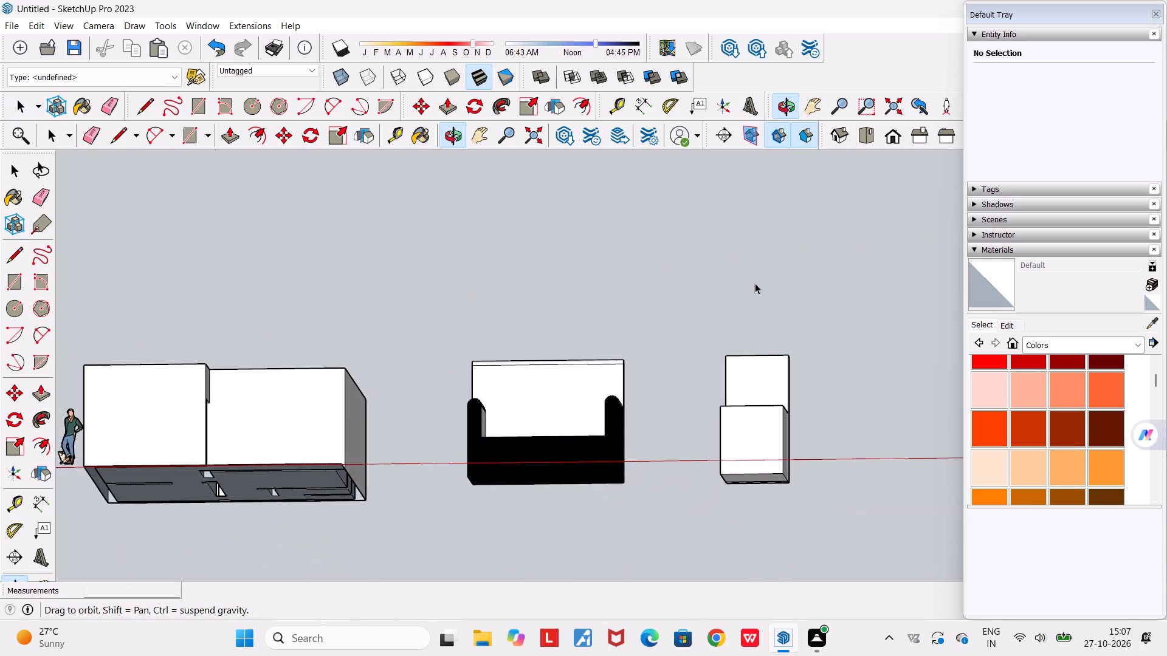
pyautogui.scroll(5, 730, 451)
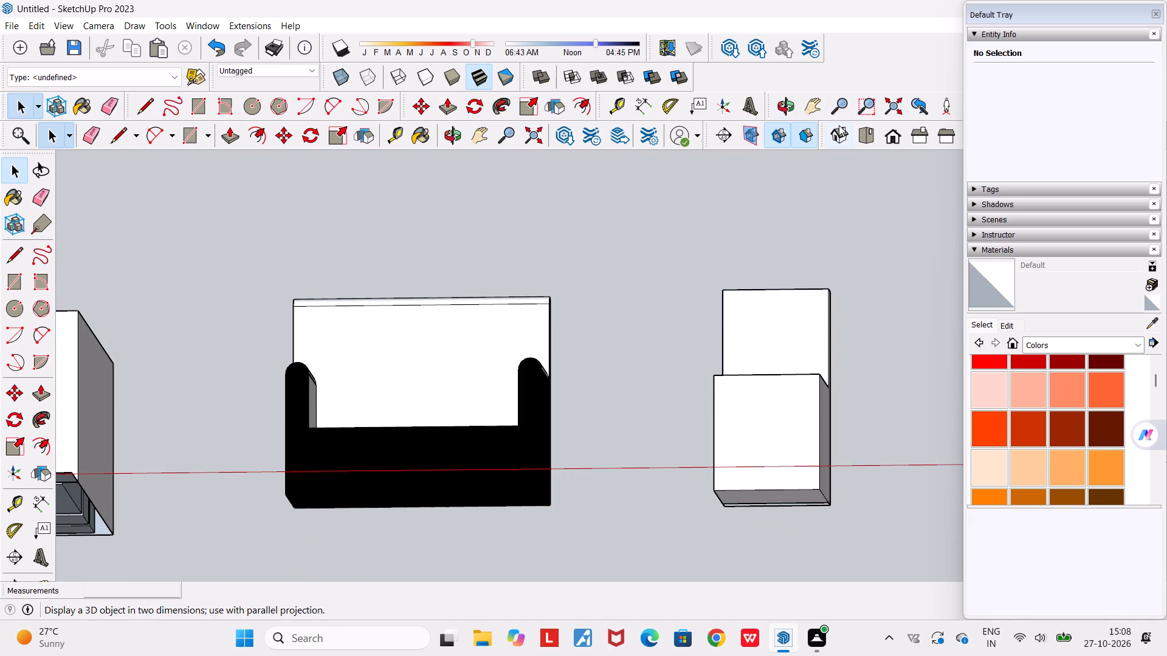
pyautogui.click(839, 126)
pyautogui.scroll(-12, 732, 245)
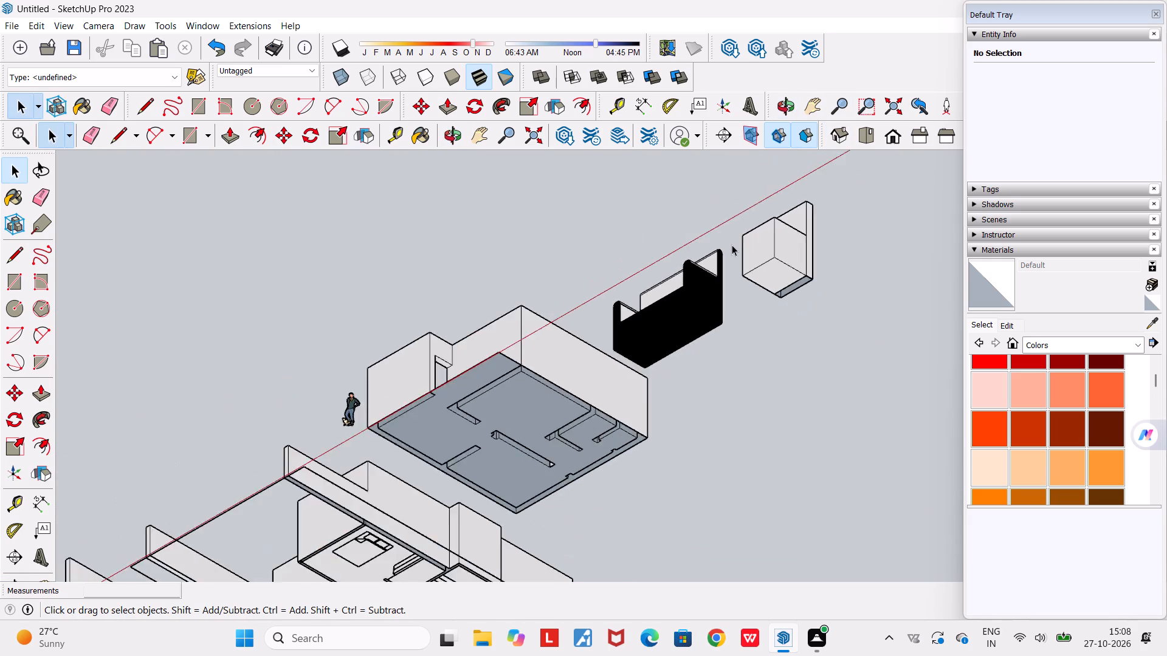
pyautogui.scroll(-2, 732, 245)
pyautogui.moveTo(708, 239); pyautogui.dragTo(744, 457, button='middle')
pyautogui.scroll(-1, 743, 455)
pyautogui.scroll(3, 852, 548)
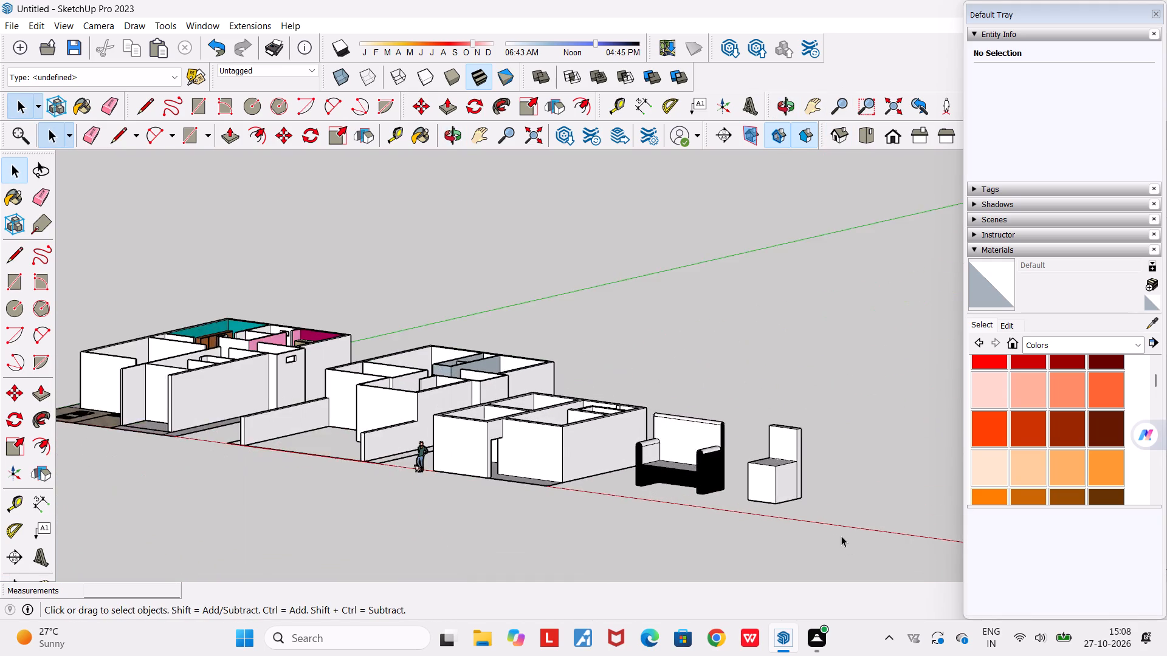
pyautogui.scroll(3, 826, 528)
pyautogui.moveTo(787, 519); pyautogui.dragTo(903, 507, button='middle')
pyautogui.scroll(1, 910, 511)
pyautogui.scroll(-11, 747, 418)
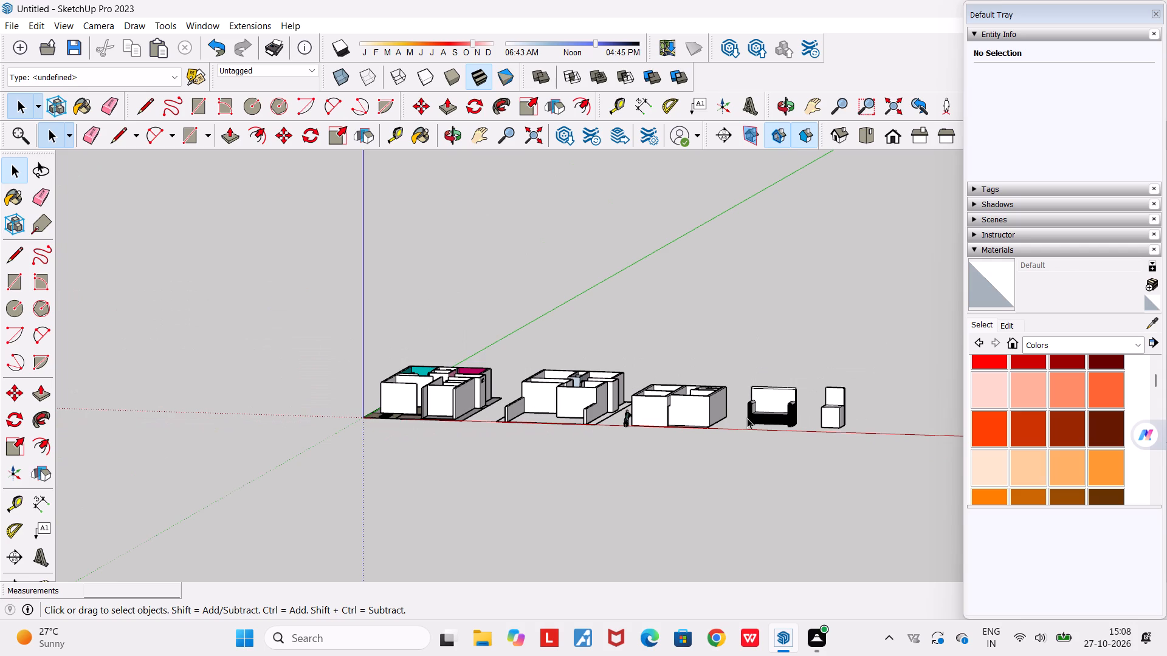
pyautogui.scroll(5, 884, 343)
pyautogui.scroll(4, 887, 447)
pyautogui.moveTo(798, 541); pyautogui.dragTo(864, 486, button='middle')
pyautogui.scroll(4, 827, 465)
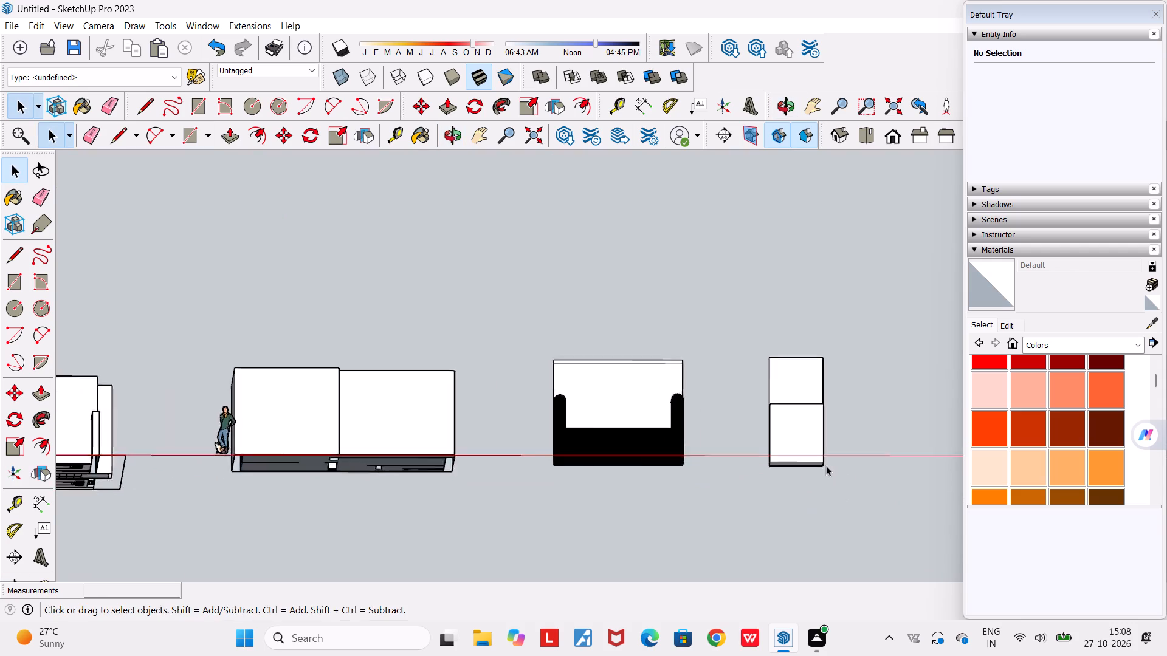
# Place two vertical guides on the seat block's front face, each 180 mm inward from a side edge.
pyautogui.scroll(2, 826, 465)
pyautogui.moveTo(810, 456); pyautogui.dragTo(807, 595, button='middle')
pyautogui.scroll(4, 759, 511)
pyautogui.moveTo(759, 511); pyautogui.dragTo(805, 511, button='middle')
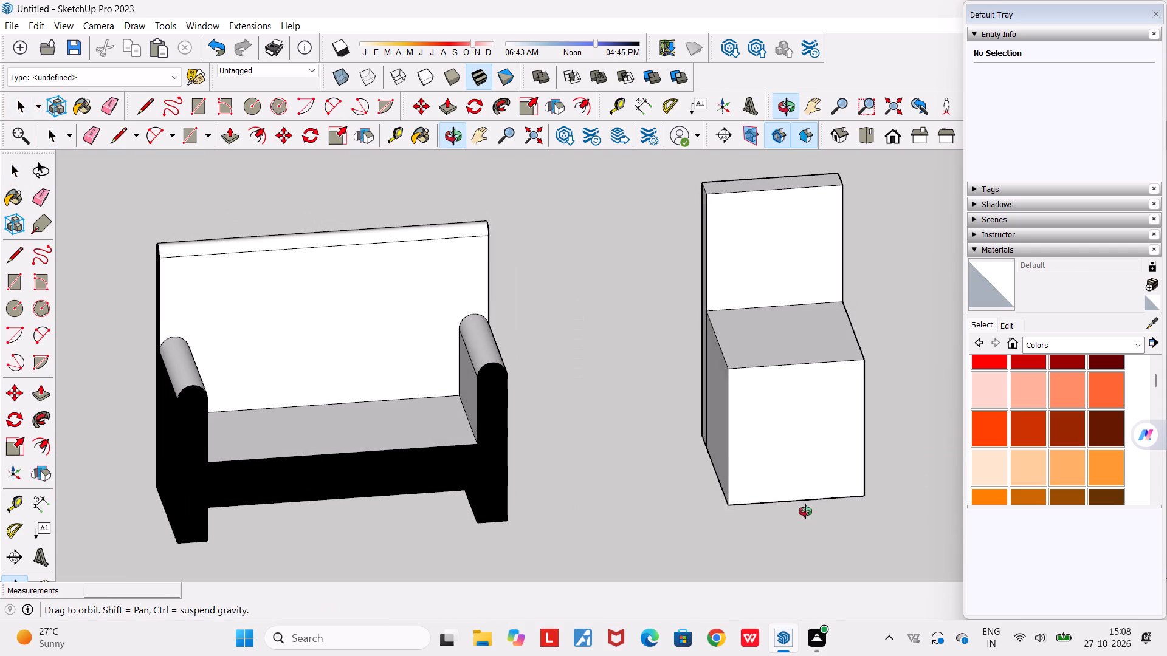
pyautogui.moveTo(805, 511); pyautogui.dragTo(807, 511, button='middle')
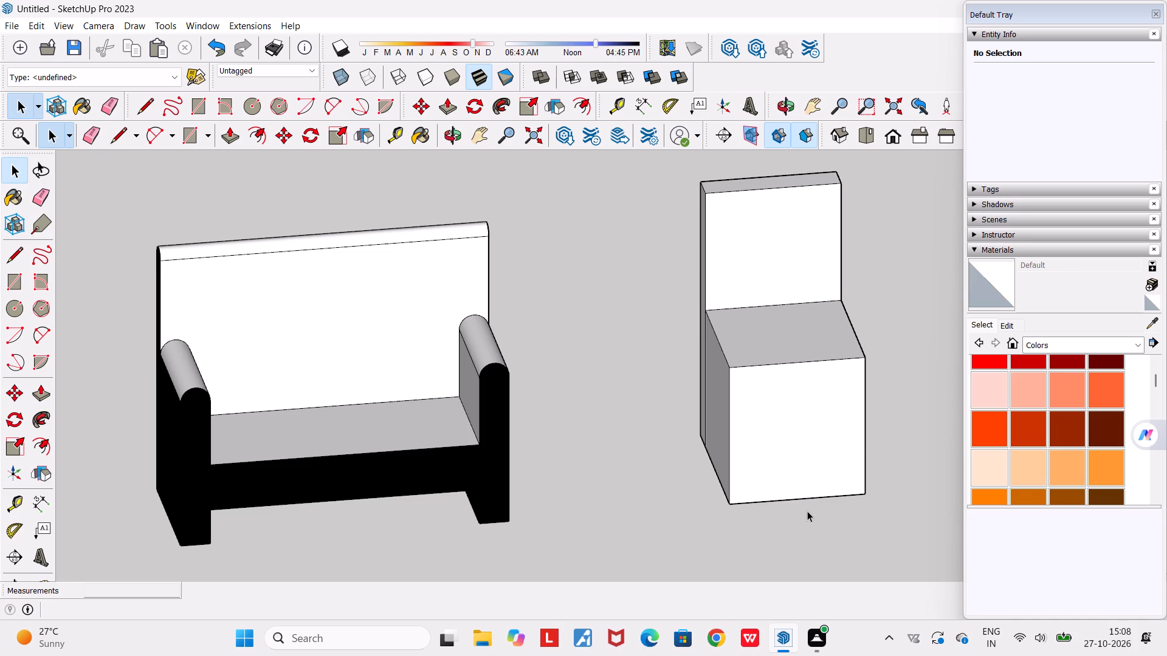
pyautogui.moveTo(787, 459); pyautogui.dragTo(721, 446, button='middle')
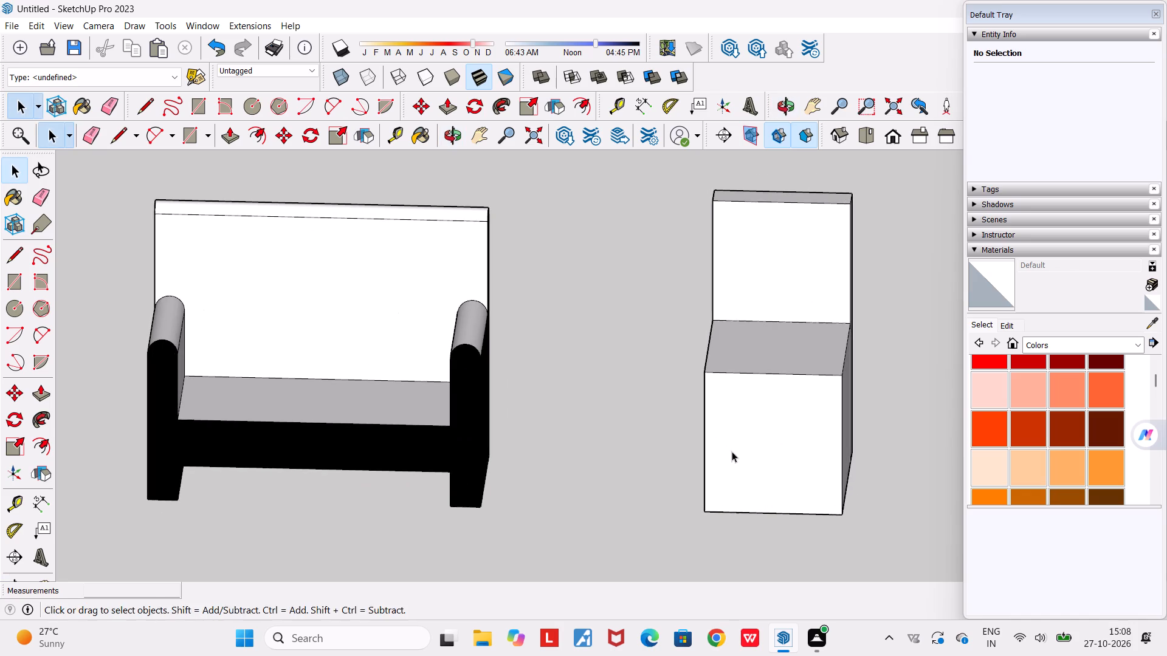
pyautogui.moveTo(749, 457); pyautogui.dragTo(779, 429, button='middle')
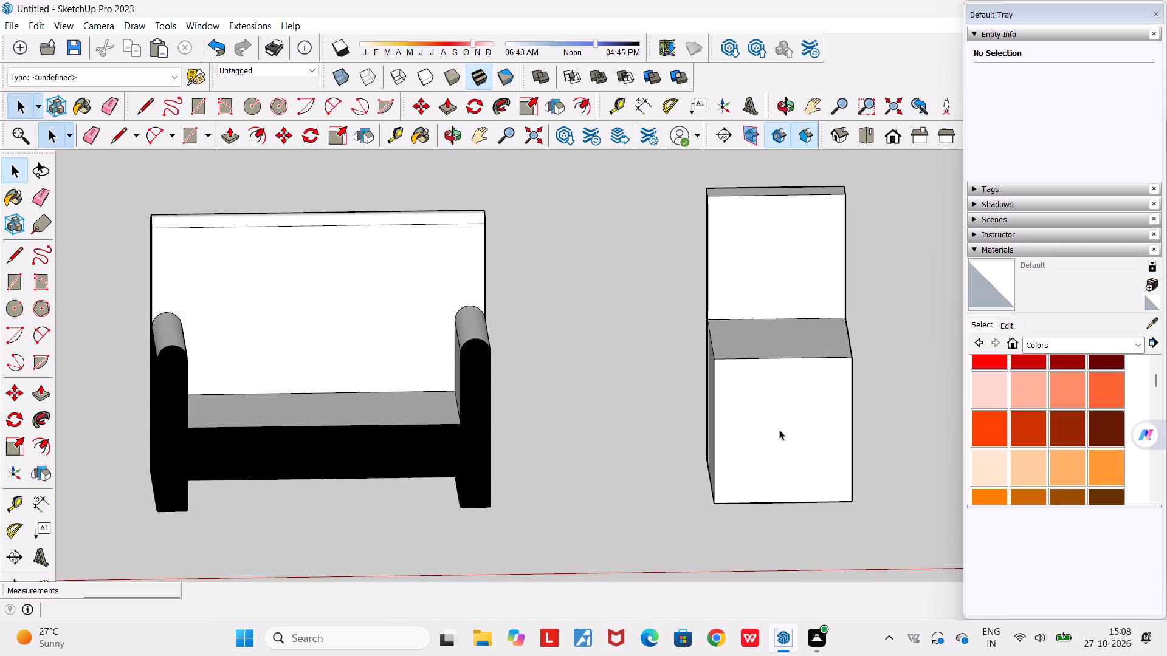
pyautogui.click(621, 114)
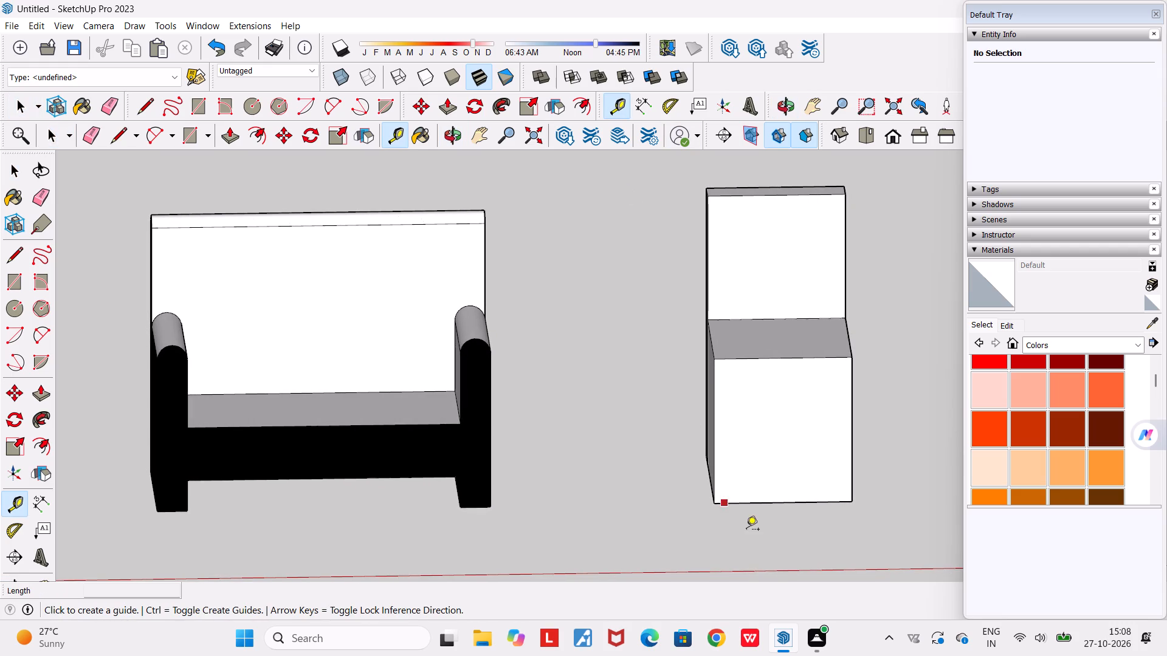
pyautogui.scroll(4, 732, 514)
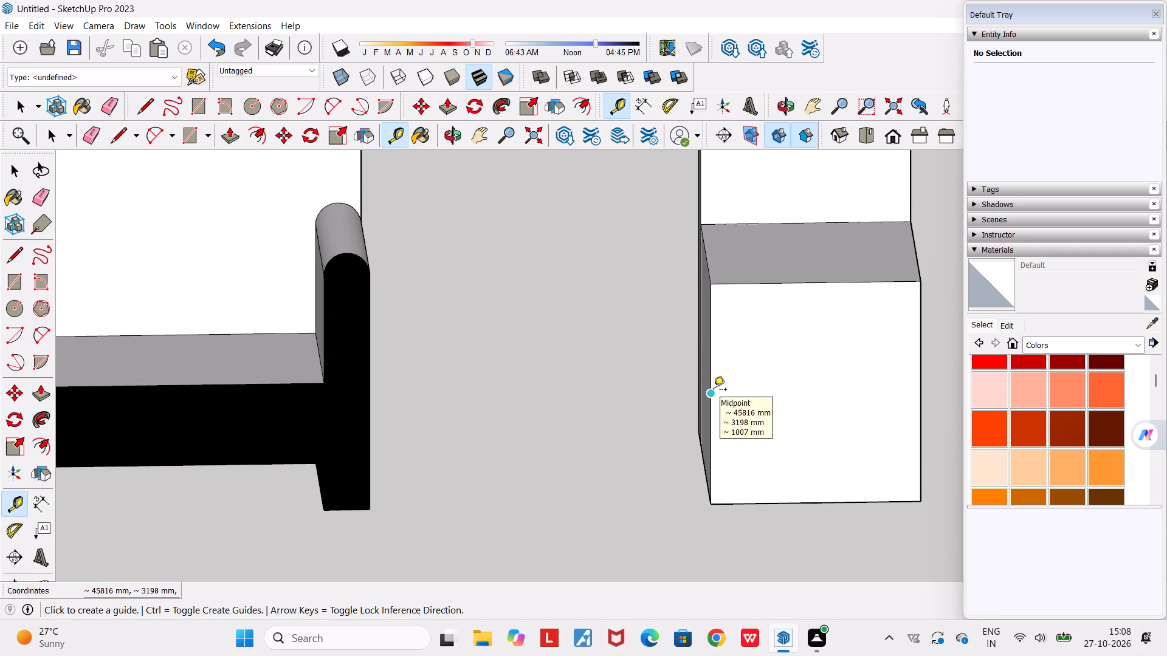
pyautogui.click(714, 391)
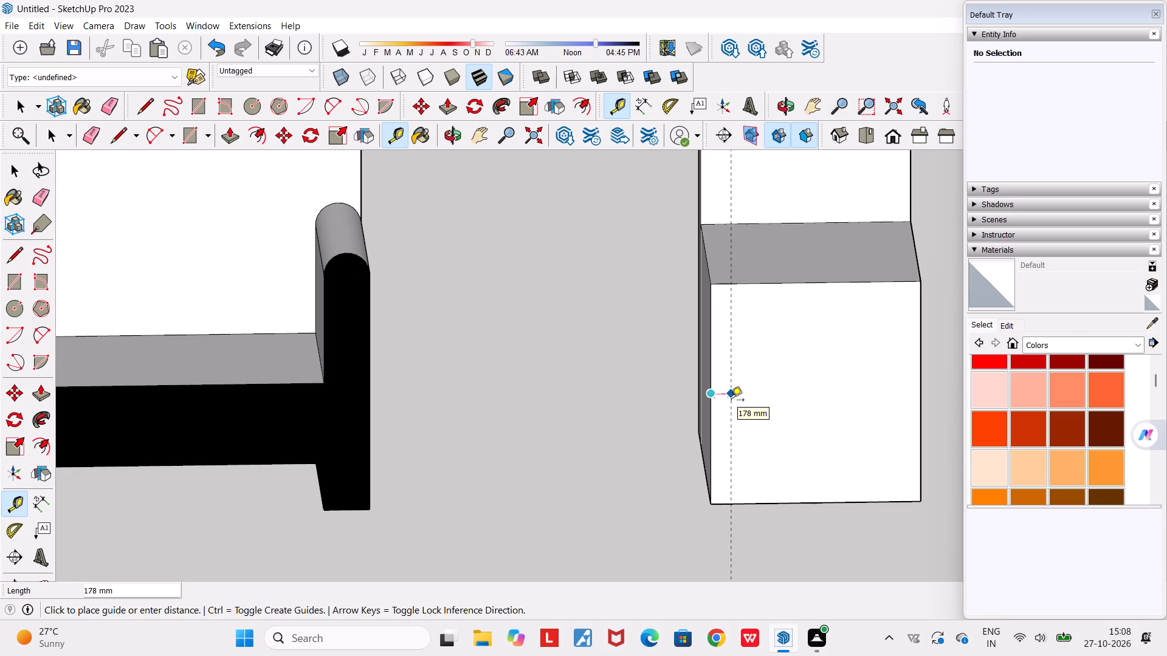
pyautogui.write('13')
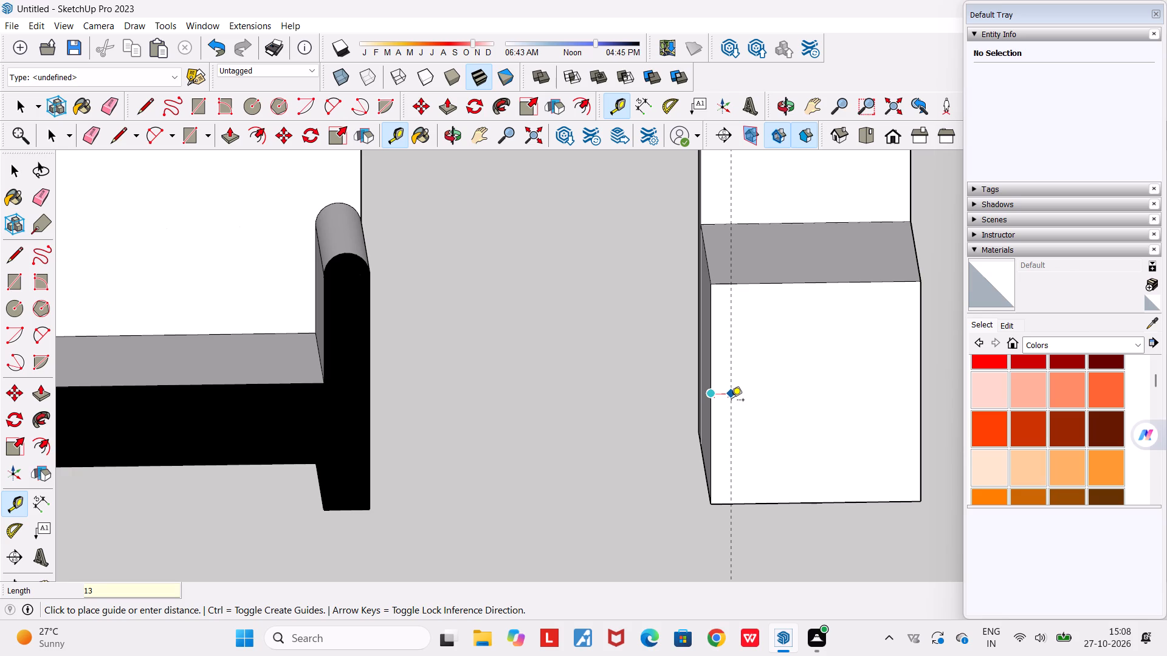
pyautogui.press('BackSpace')
pyautogui.write('80')
pyautogui.press('Return')
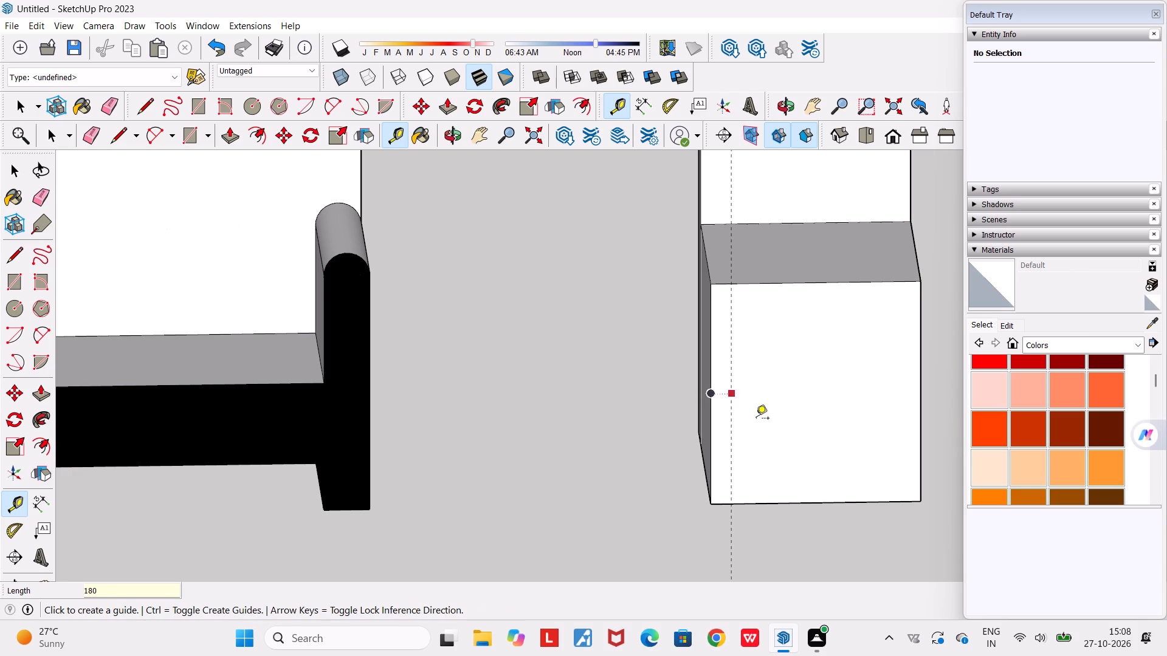
pyautogui.click(921, 393)
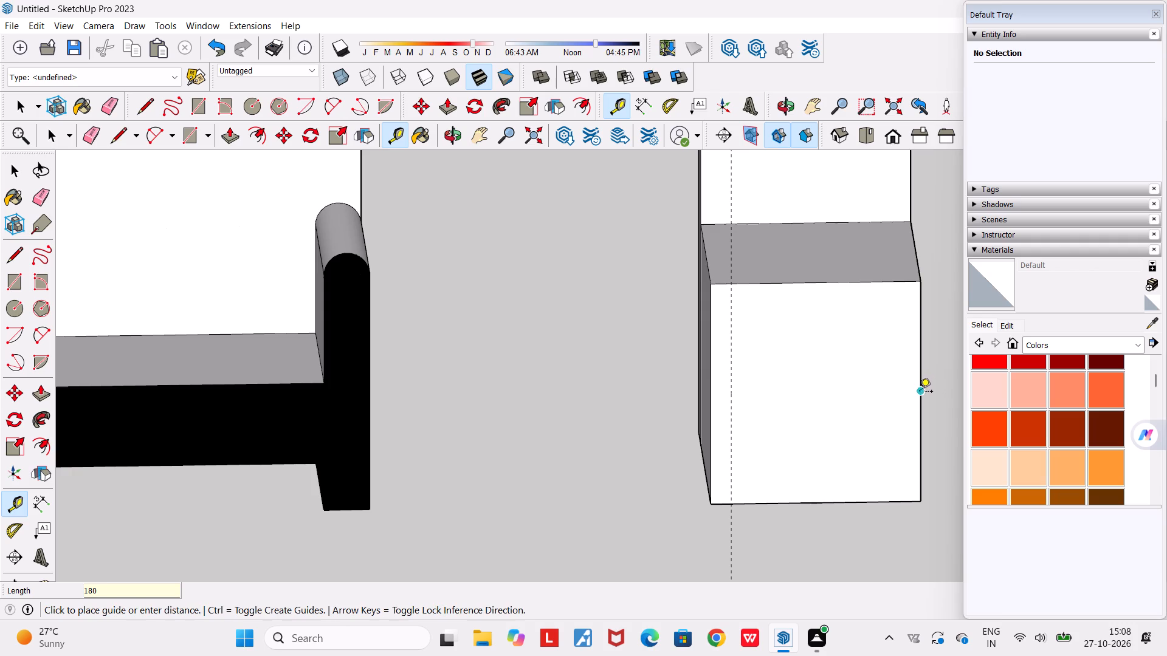
pyautogui.write('180')
pyautogui.press('Return')
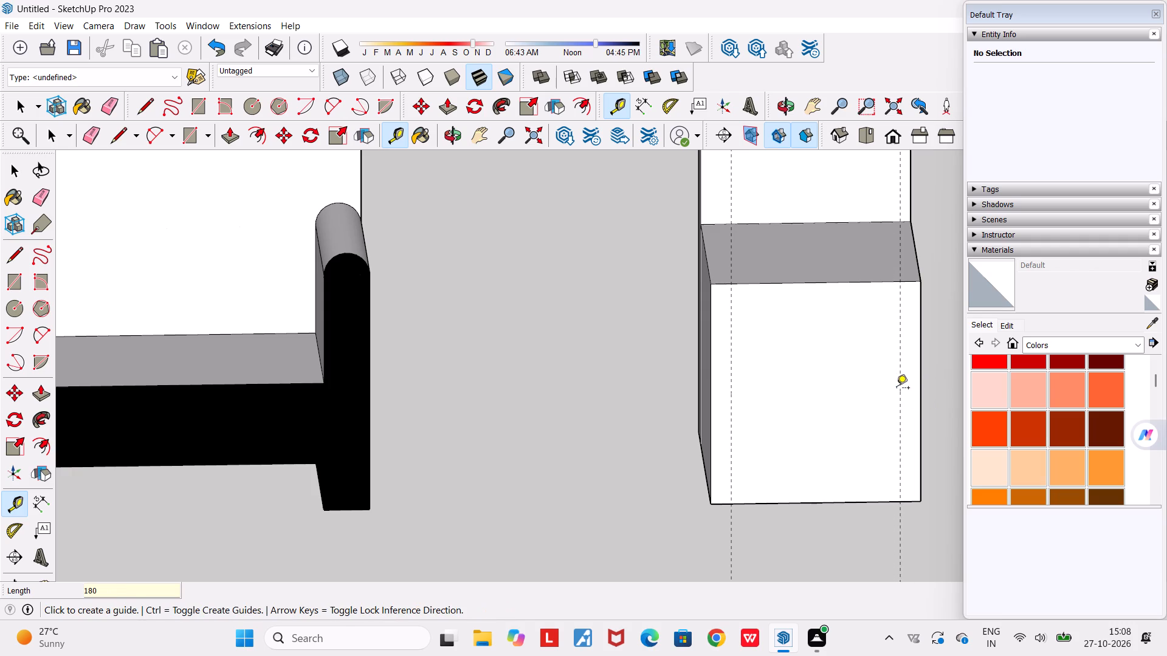
# Place a horizontal guide on the seat block's front face, 400 mm above its bottom edge.
pyautogui.click(818, 505)
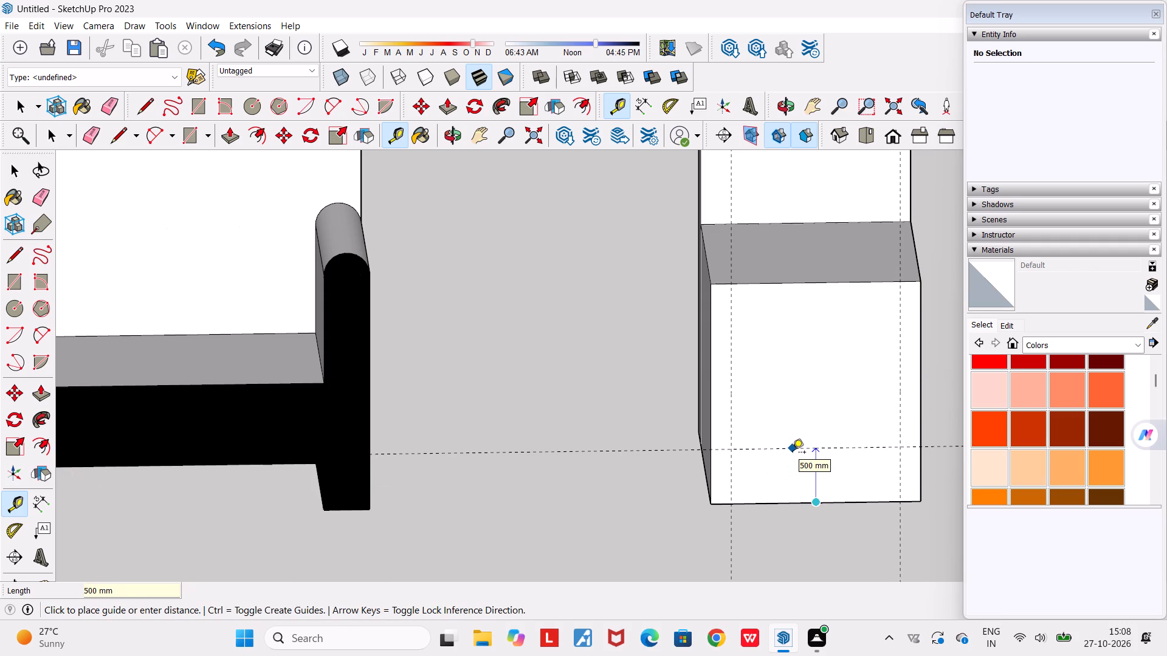
pyautogui.write('400')
pyautogui.press('Return')
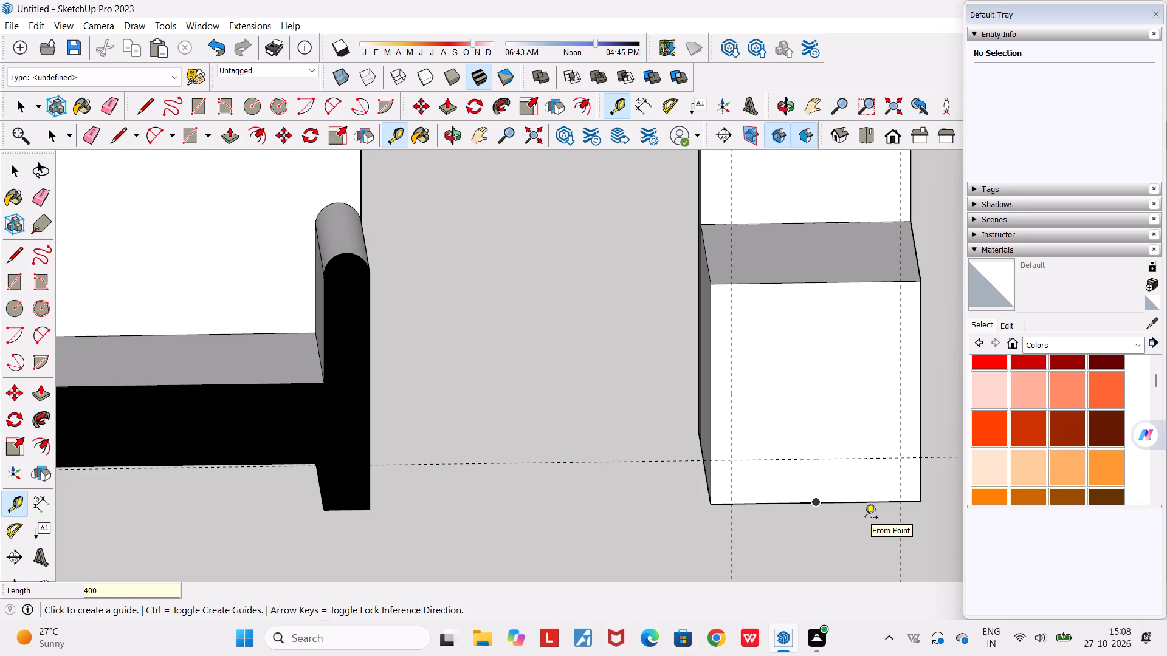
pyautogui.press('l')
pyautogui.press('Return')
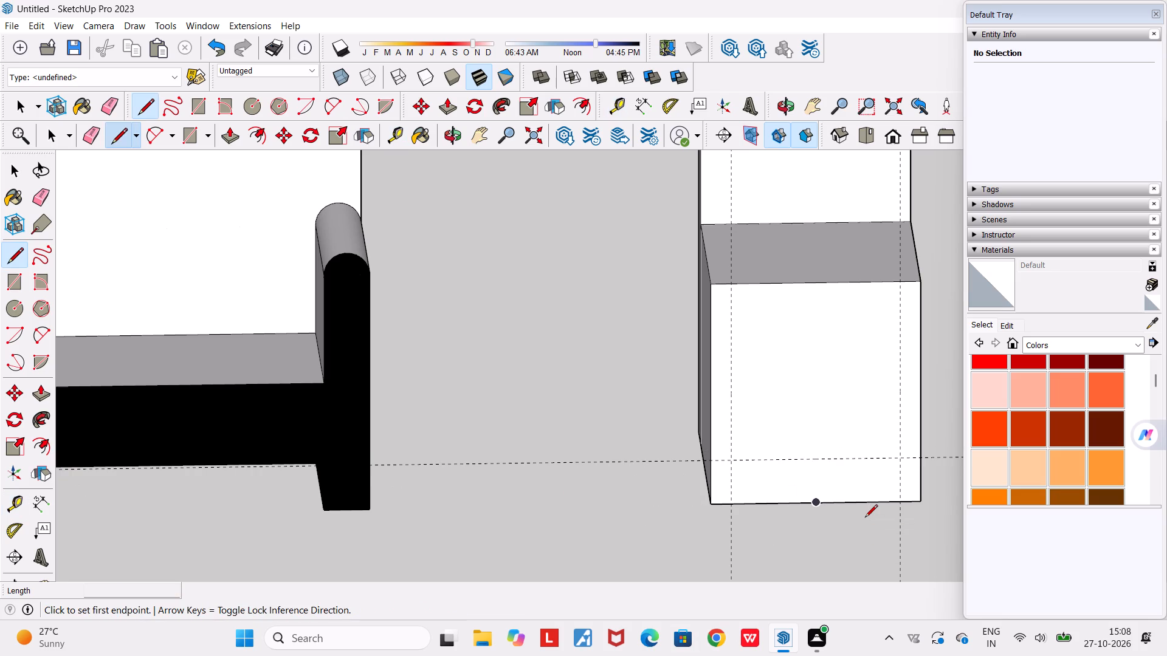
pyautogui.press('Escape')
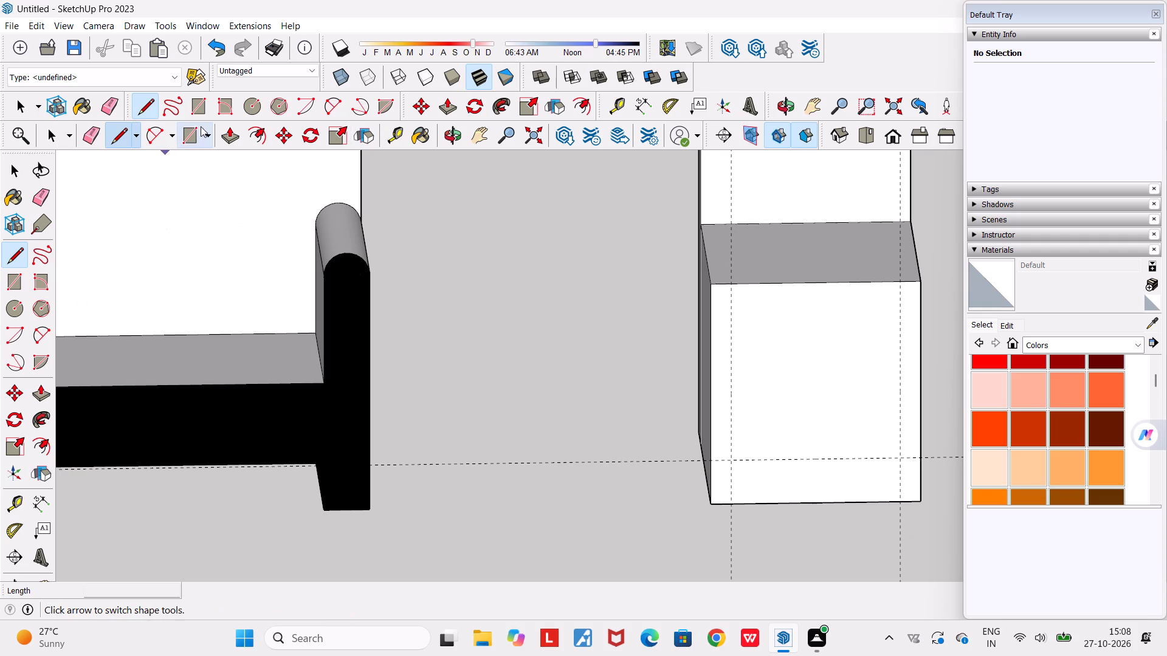
# Draw a 400 mm high rectangle on the seat block's front face between the two vertical guides, down to the bottom edge.
pyautogui.click(198, 109)
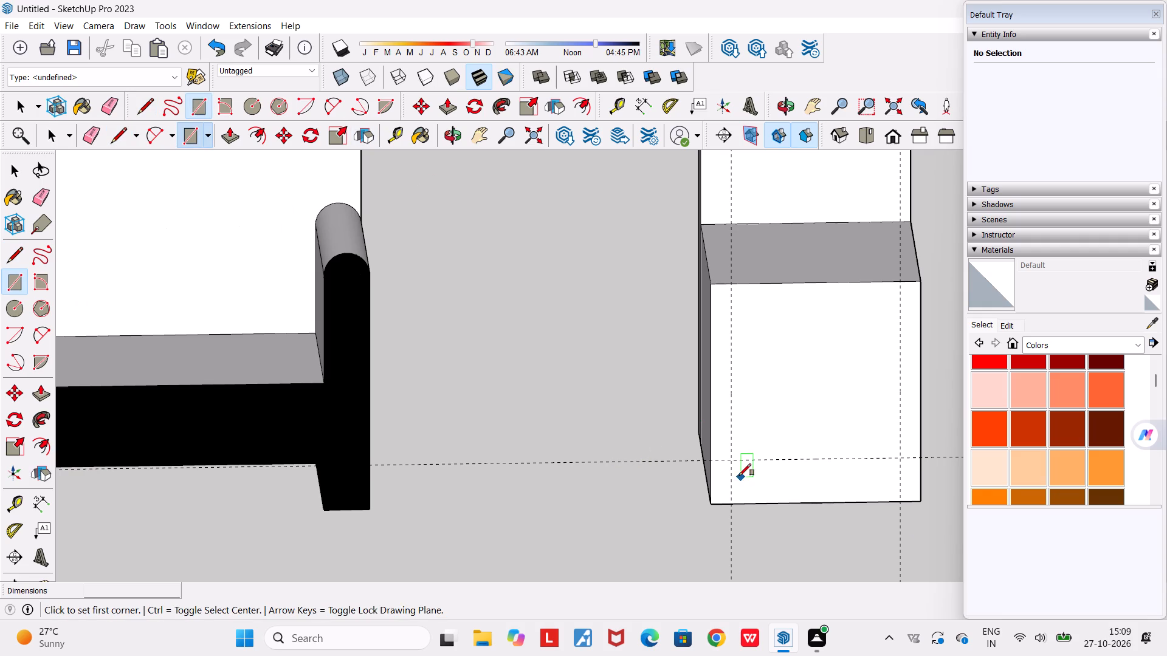
pyautogui.click(731, 460)
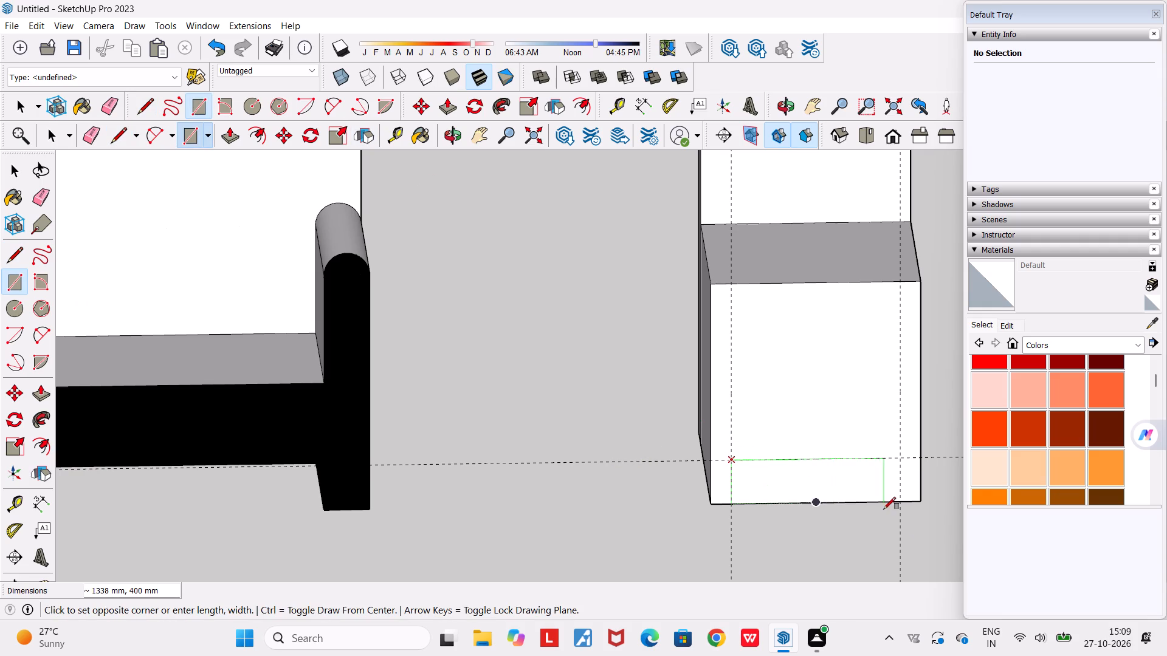
pyautogui.click(899, 503)
pyautogui.moveTo(839, 548); pyautogui.dragTo(782, 552, button='middle')
pyautogui.scroll(-6, 782, 552)
pyautogui.press('space')
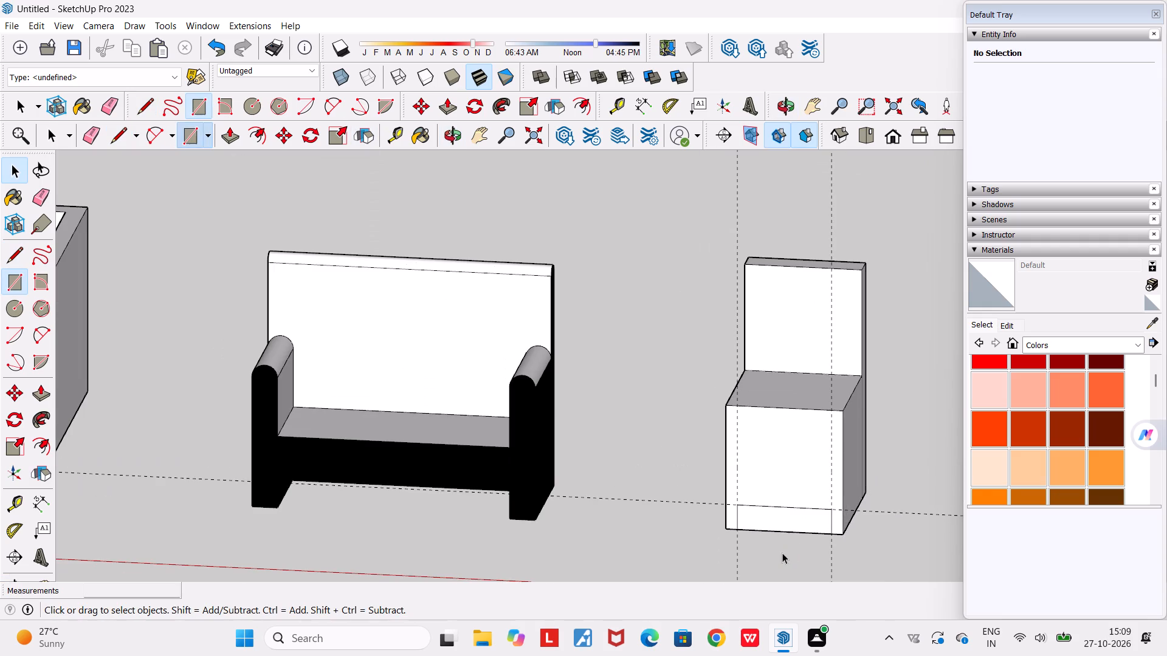
# Push the bottom rectangle about 1772 mm back into the seat block to cut a recess between two side supports.
pyautogui.scroll(1, 770, 521)
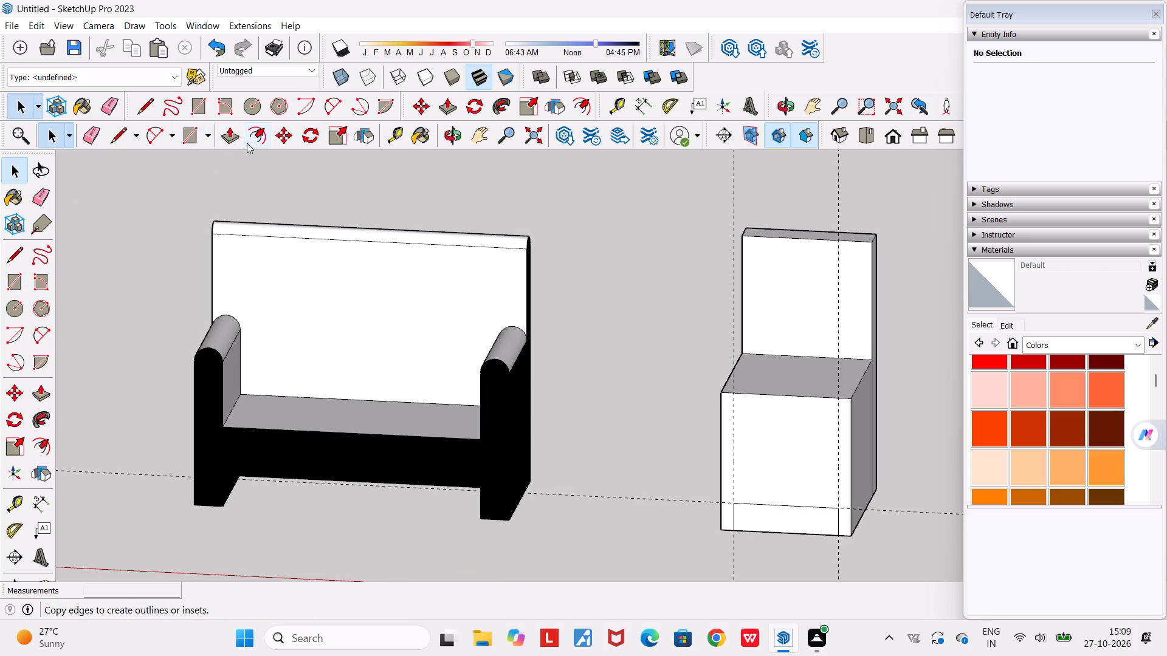
pyautogui.click(231, 135)
pyautogui.click(778, 511)
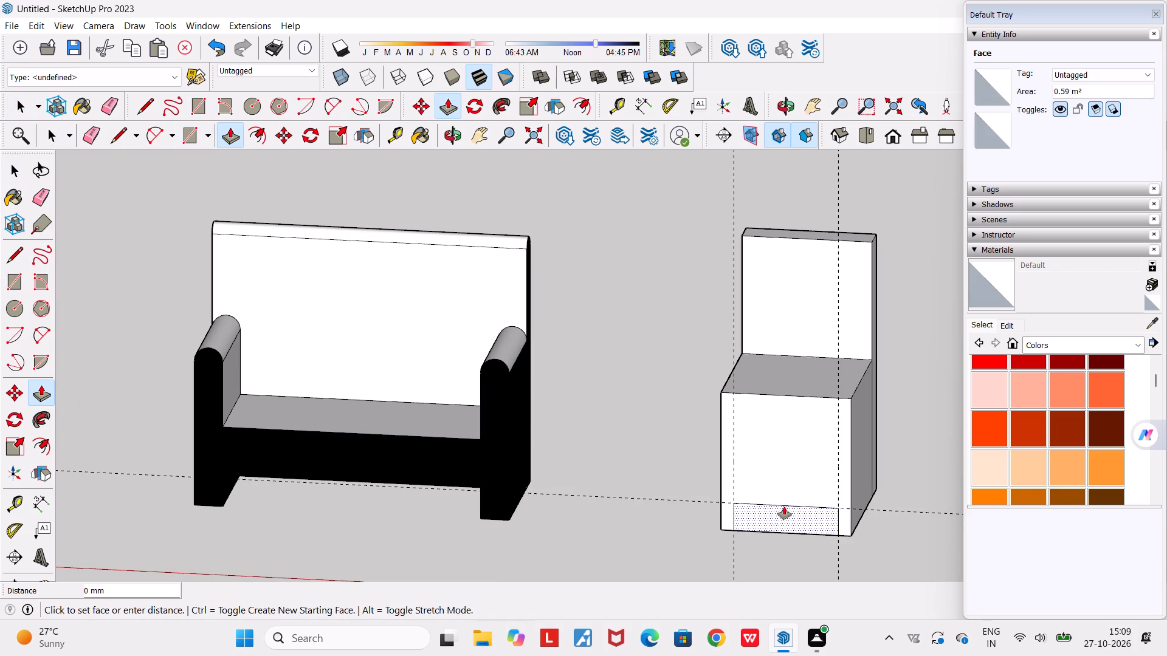
pyautogui.moveTo(802, 485); pyautogui.dragTo(858, 398, button='middle')
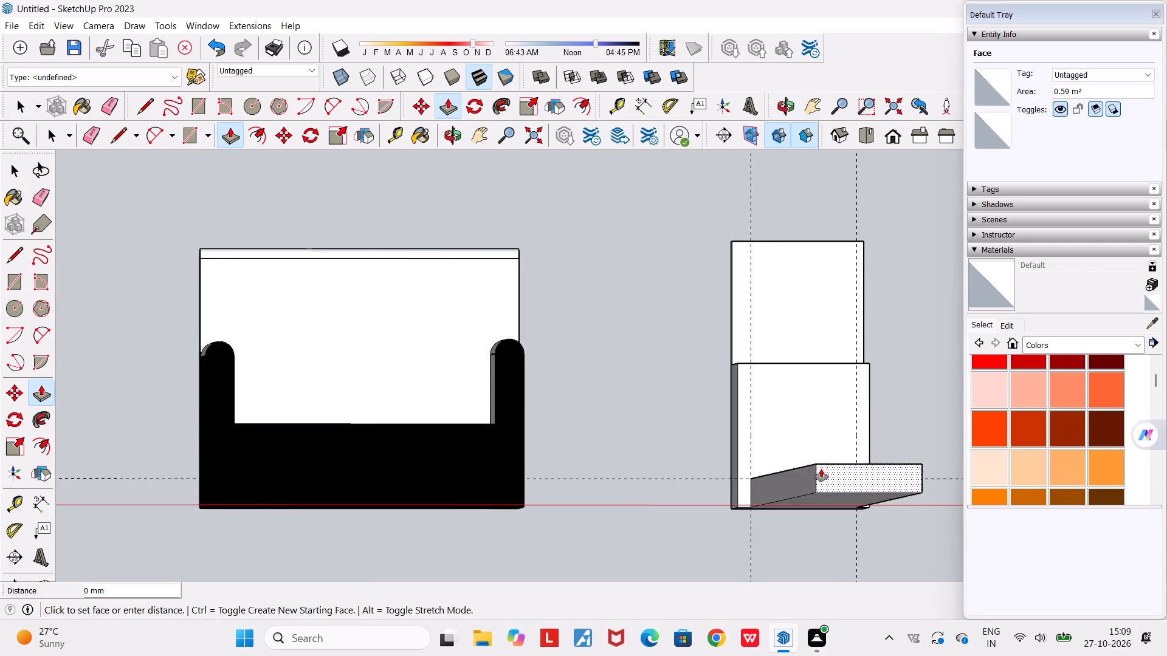
pyautogui.moveTo(764, 490); pyautogui.dragTo(843, 510, button='middle')
pyautogui.scroll(1, 843, 510)
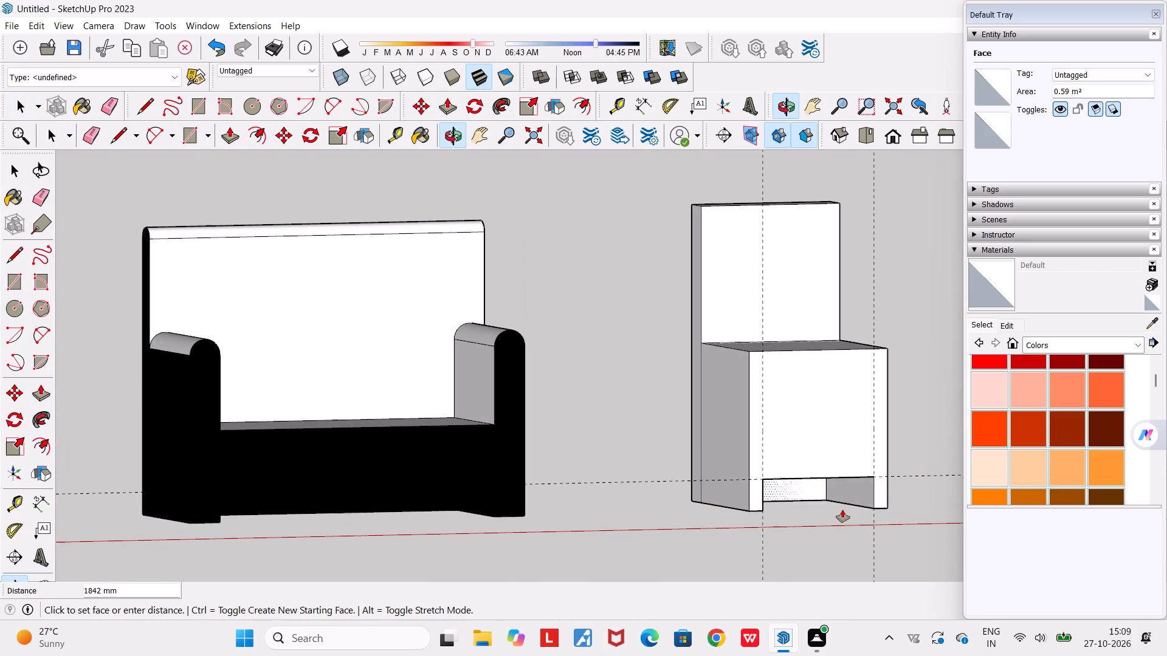
pyautogui.click(764, 476)
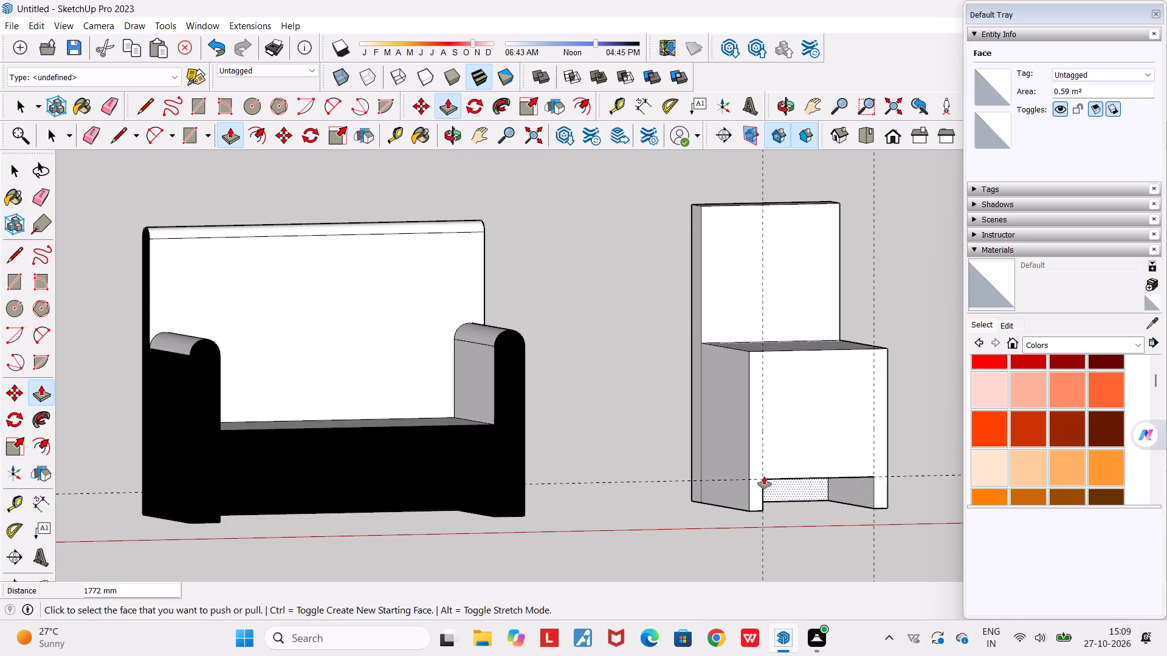
pyautogui.moveTo(791, 493); pyautogui.dragTo(566, 504, button='middle')
pyautogui.scroll(-4, 566, 504)
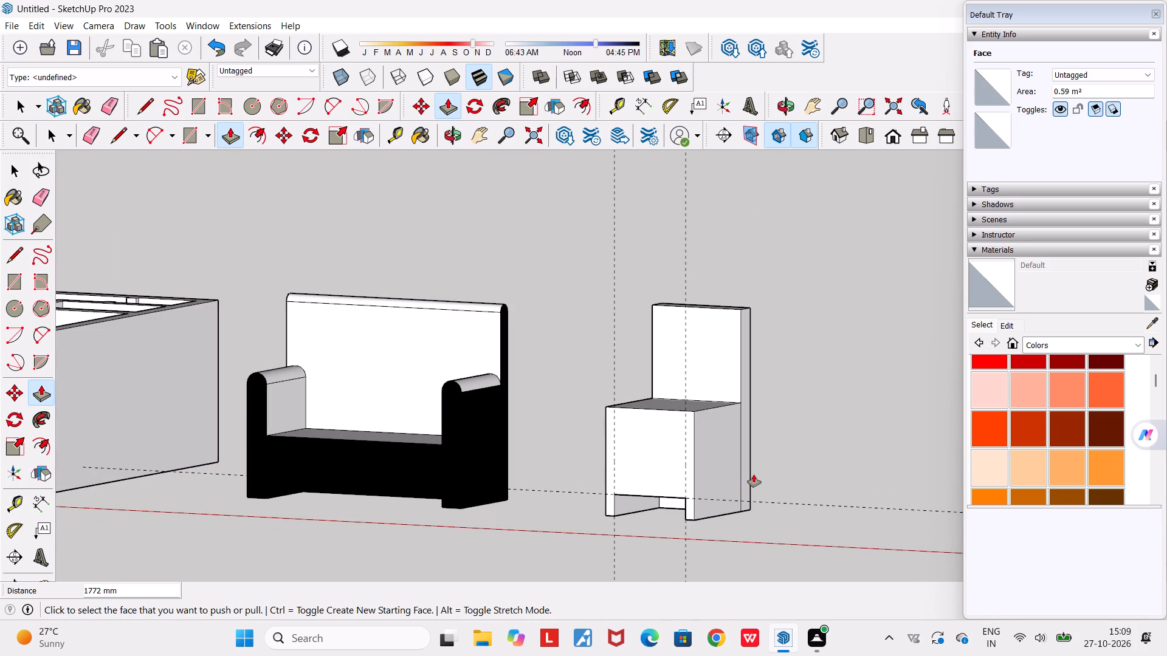
pyautogui.press('space')
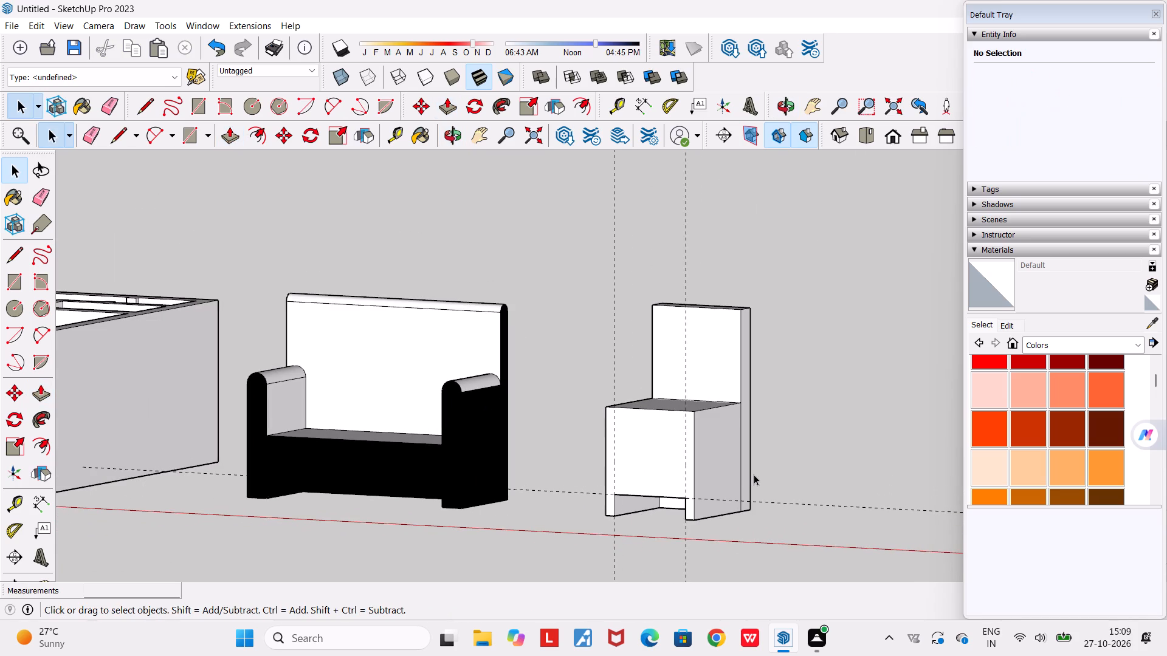
# Erase the horizontal guide and both vertical guides around the armchair.
pyautogui.moveTo(737, 476); pyautogui.dragTo(814, 512, button='middle')
pyautogui.scroll(-4, 814, 512)
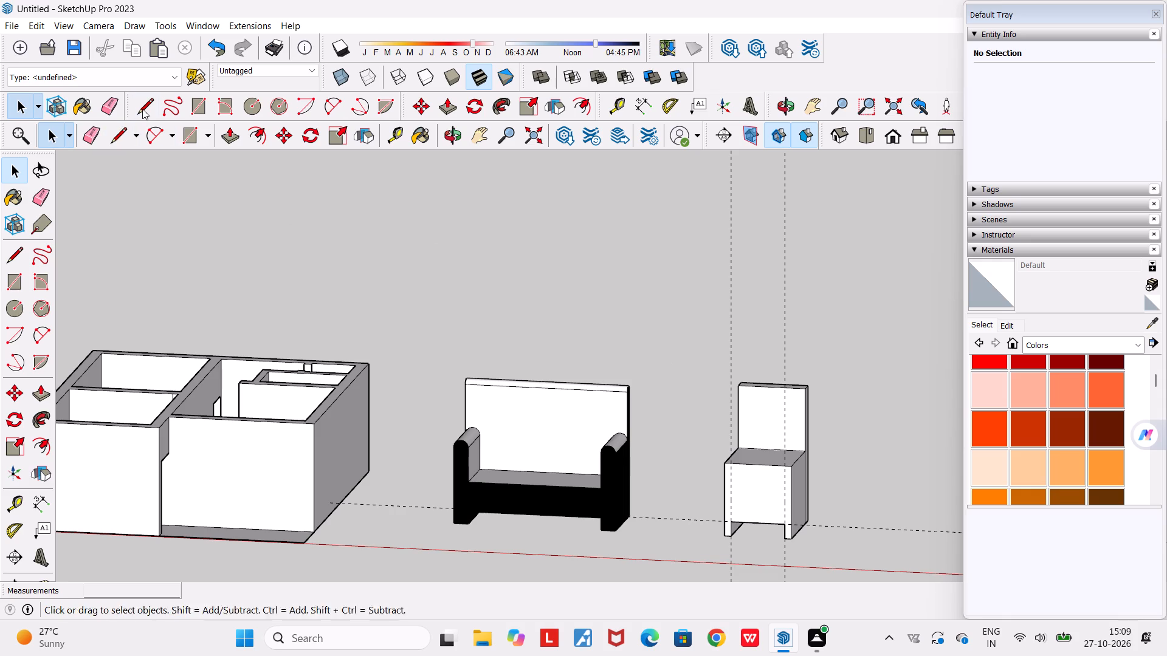
pyautogui.click(112, 99)
pyautogui.moveTo(691, 493); pyautogui.dragTo(697, 526)
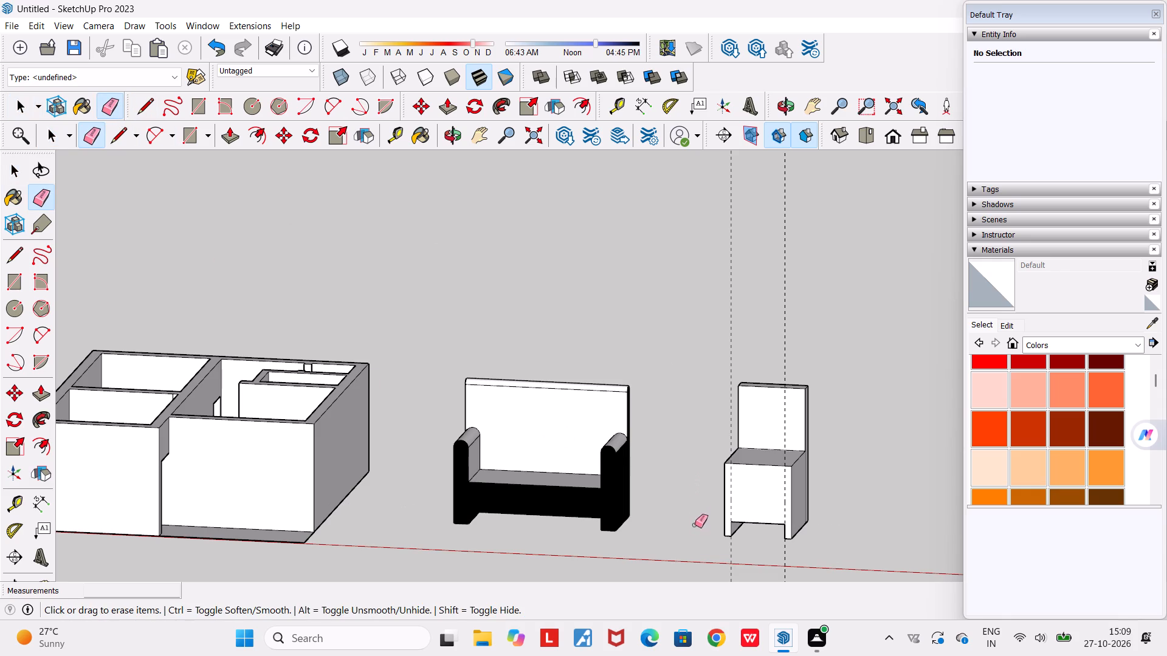
pyautogui.moveTo(696, 305); pyautogui.dragTo(785, 281)
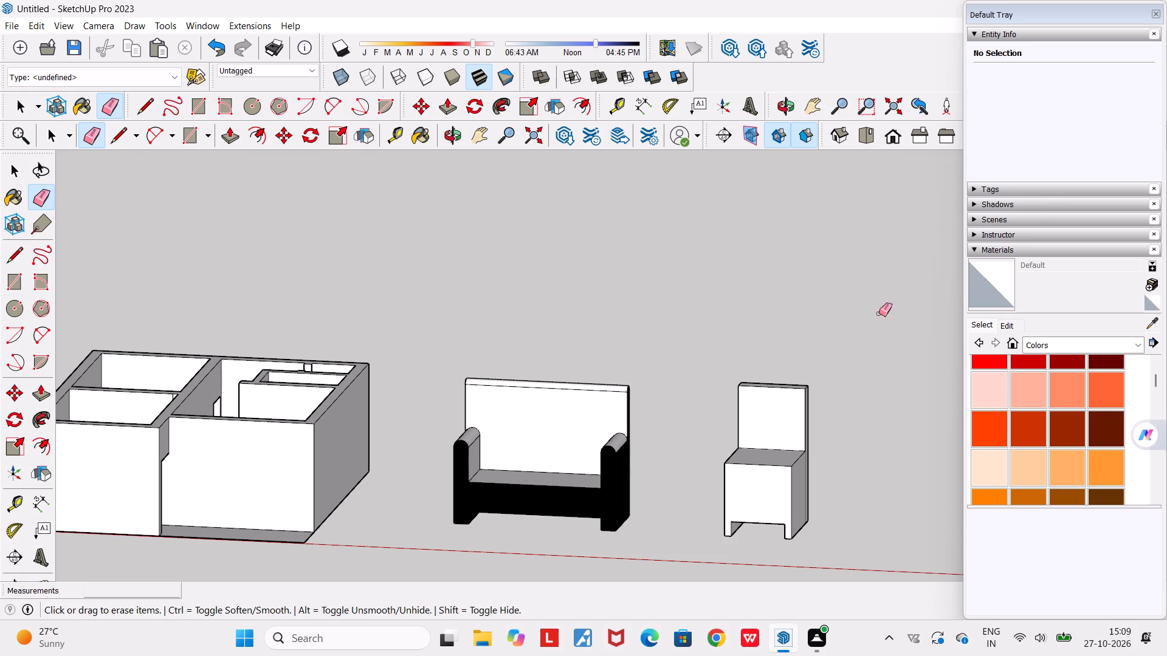
pyautogui.press('space')
# Place two guides on the armchair's seat top, each 150 mm in from one of its side edges.
pyautogui.moveTo(876, 297); pyautogui.dragTo(870, 487, button='middle')
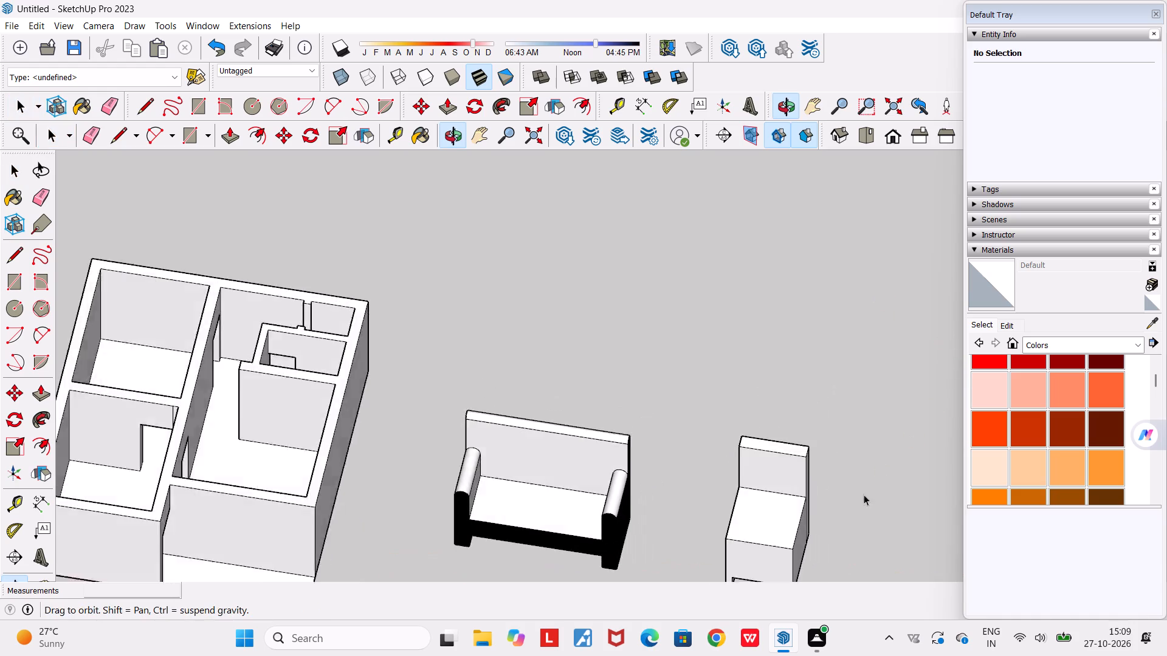
pyautogui.scroll(-1, 848, 508)
pyautogui.scroll(4, 790, 535)
pyautogui.scroll(-8, 790, 535)
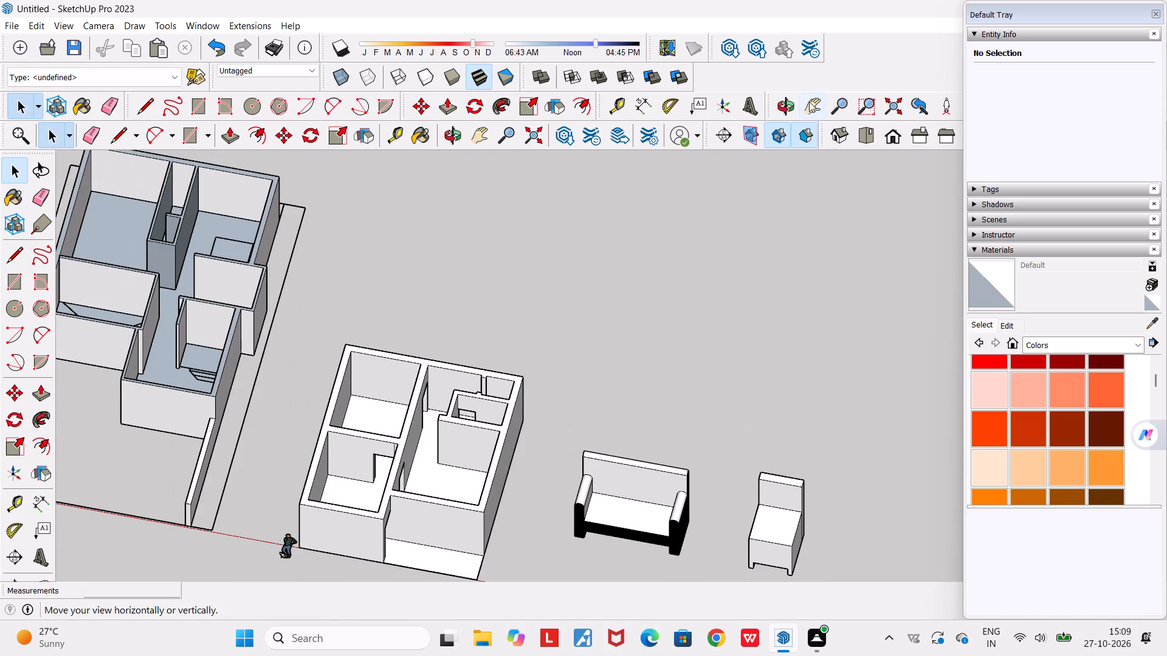
pyautogui.click(808, 87)
pyautogui.click(813, 102)
pyautogui.moveTo(786, 330); pyautogui.dragTo(711, 172)
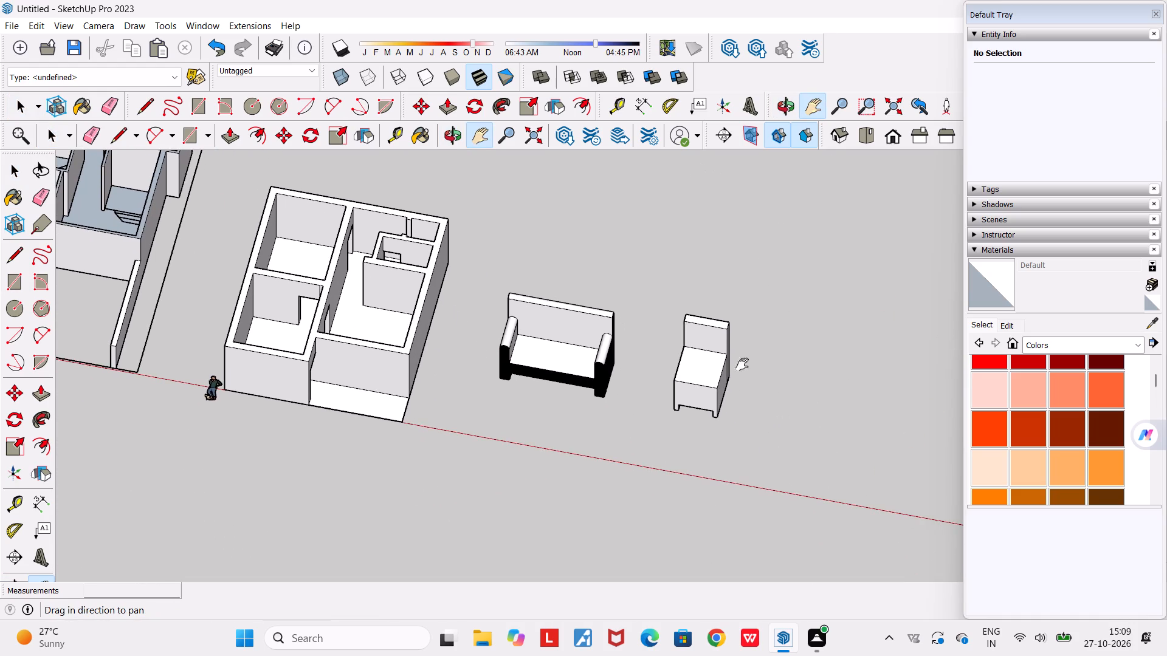
pyautogui.moveTo(777, 422); pyautogui.dragTo(853, 416, button='middle')
pyautogui.scroll(3, 735, 340)
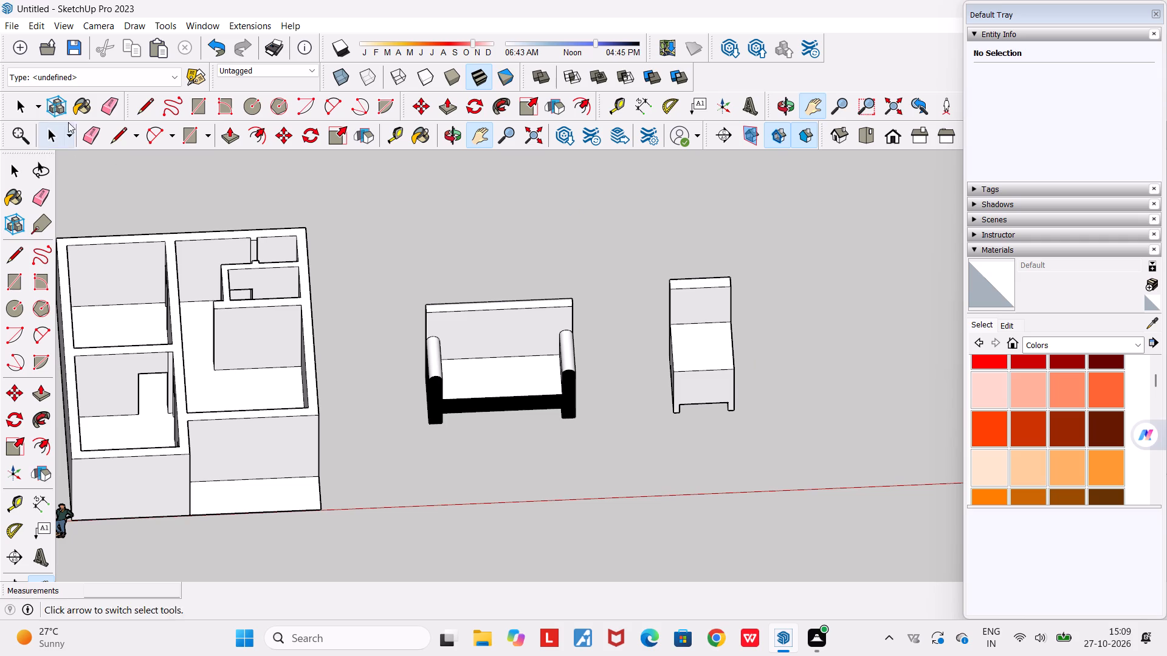
pyautogui.click(396, 138)
pyautogui.scroll(5, 735, 343)
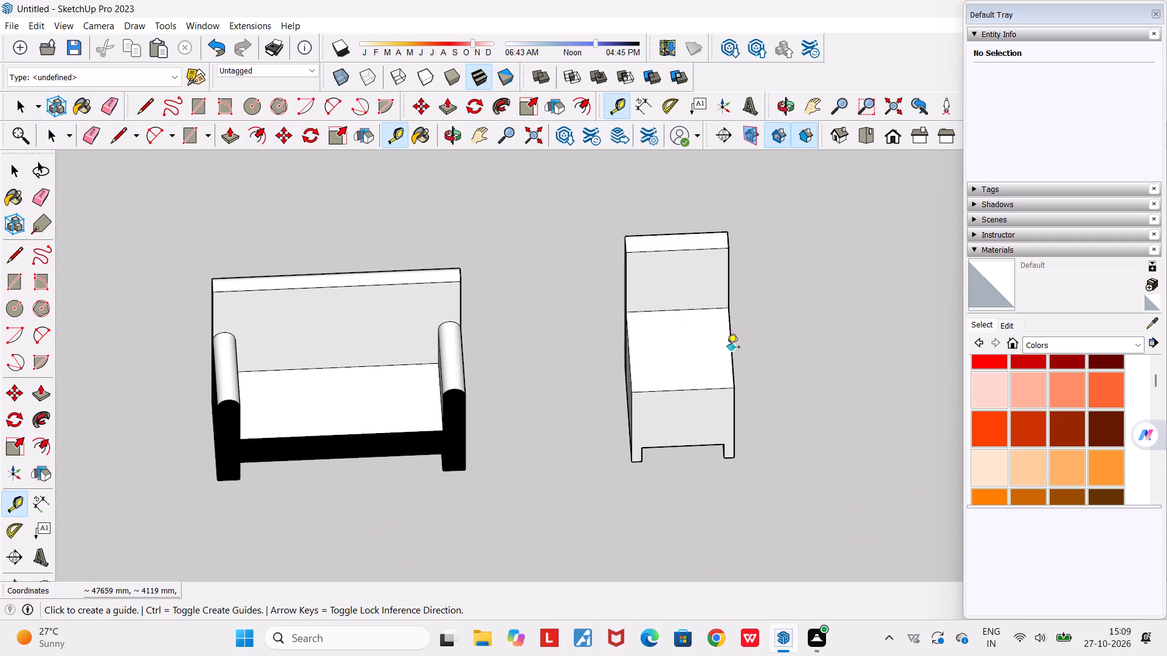
pyautogui.scroll(4, 729, 350)
pyautogui.click(731, 349)
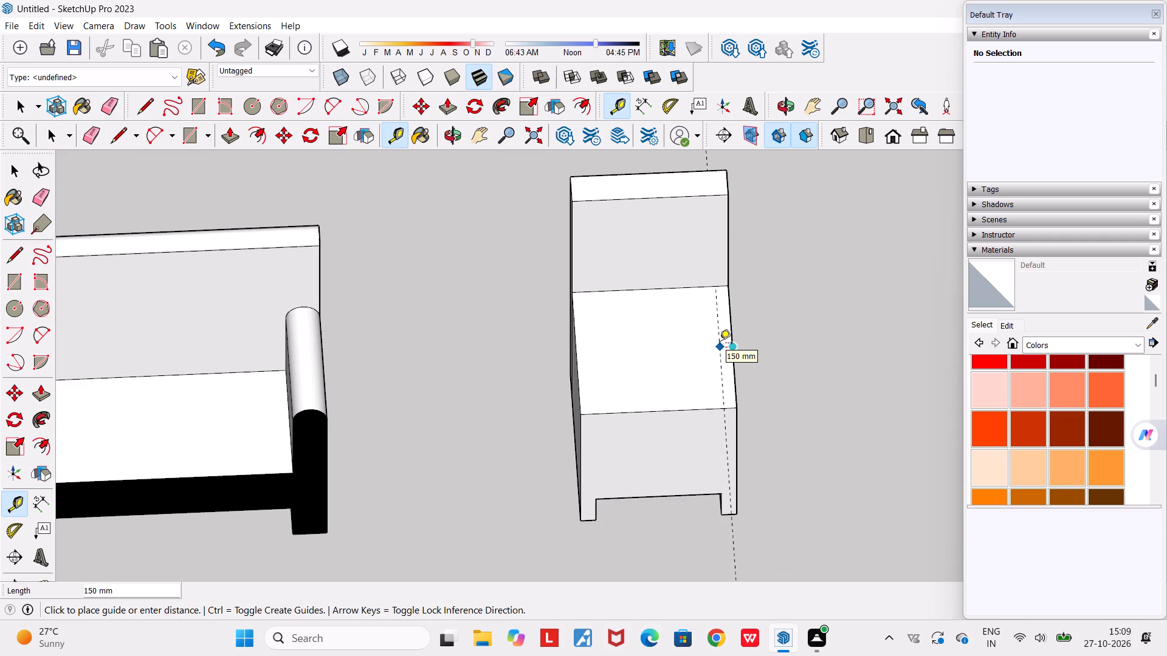
pyautogui.write('150')
pyautogui.press('Return')
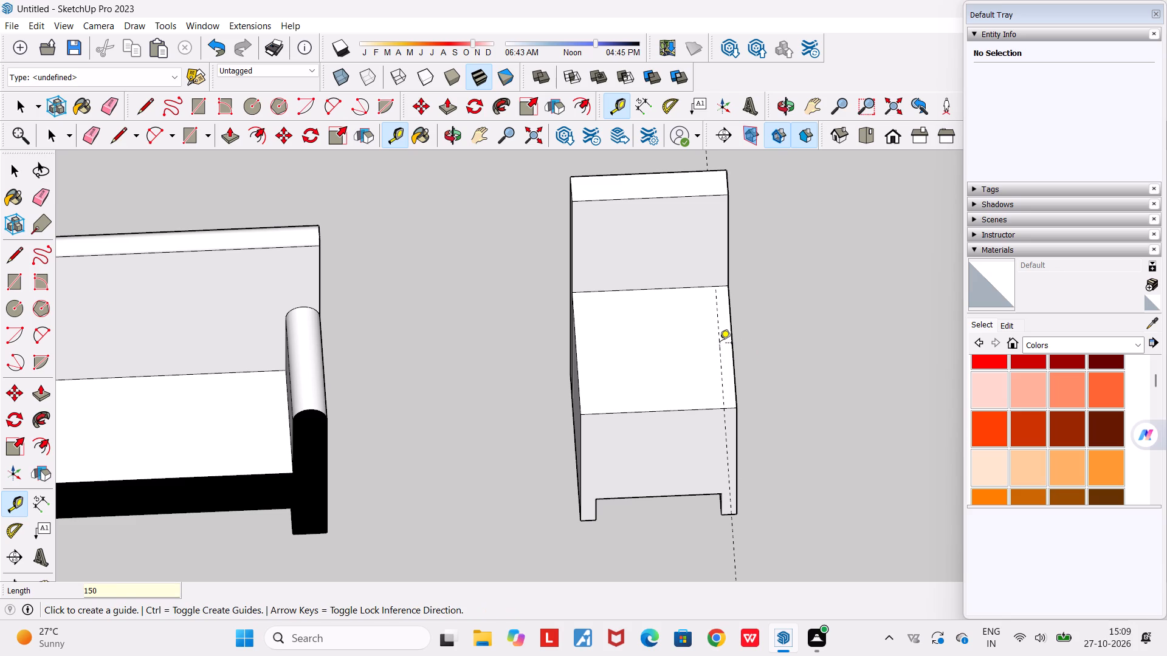
pyautogui.click(576, 355)
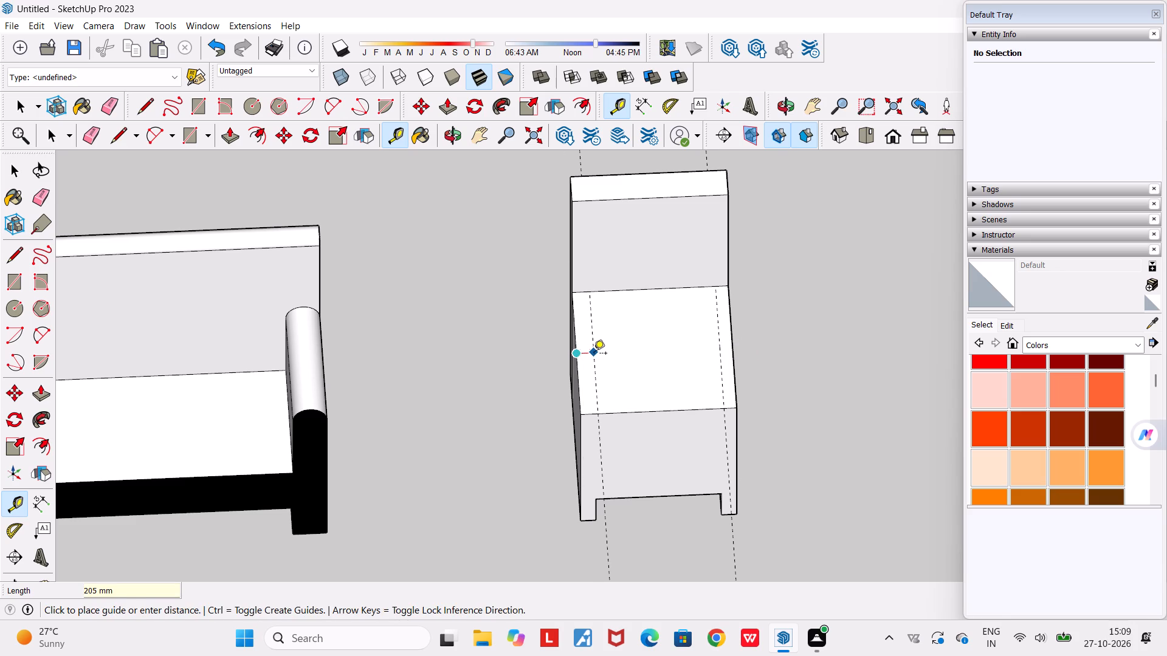
pyautogui.write('150')
pyautogui.press('Return')
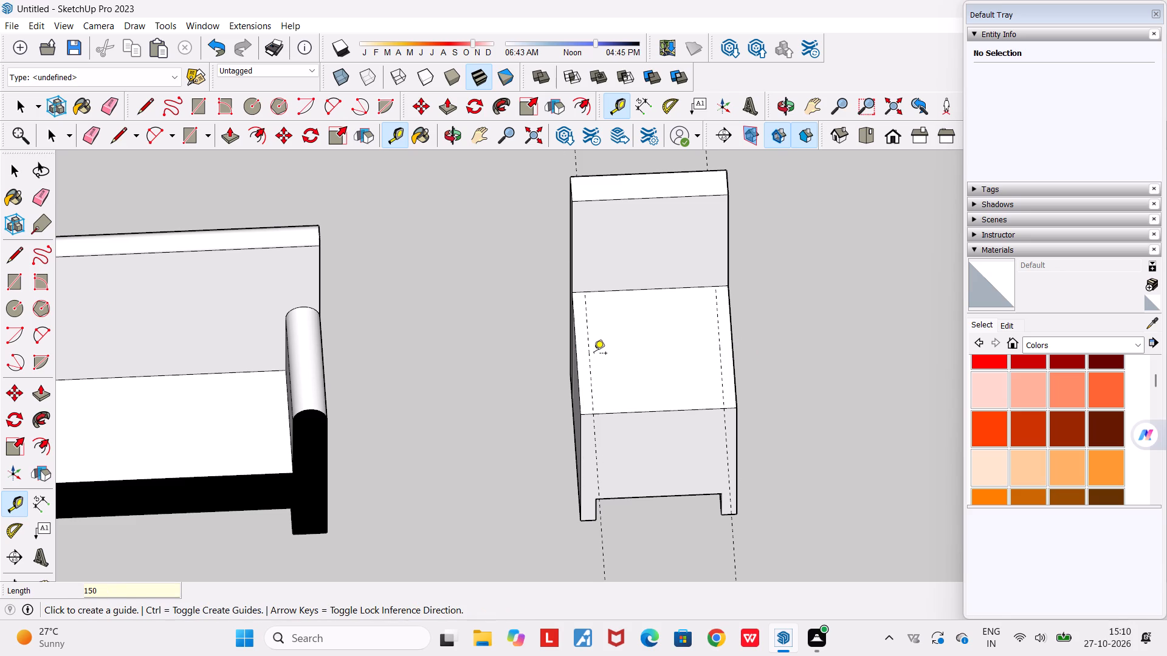
pyautogui.press('space')
# Draw a line along each guide on the seat top, about 1842 mm long from the front edge to the backrest.
pyautogui.moveTo(537, 352); pyautogui.dragTo(449, 279, button='middle')
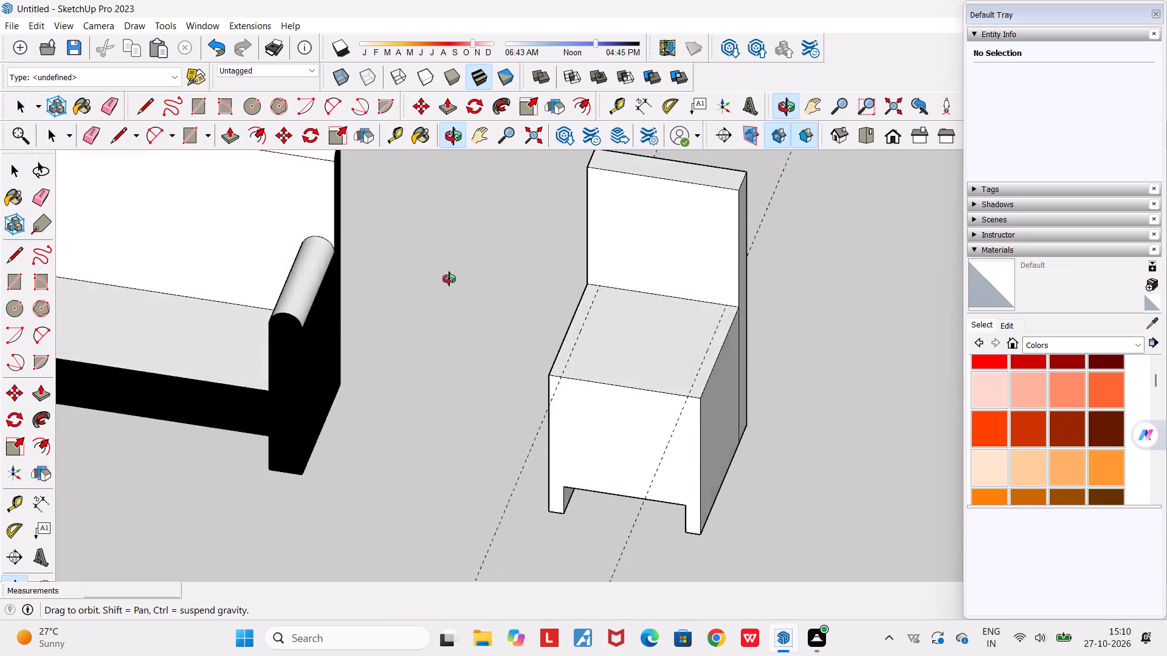
pyautogui.moveTo(449, 279); pyautogui.dragTo(441, 273, button='middle')
pyautogui.scroll(-4, 441, 273)
pyautogui.scroll(5, 514, 320)
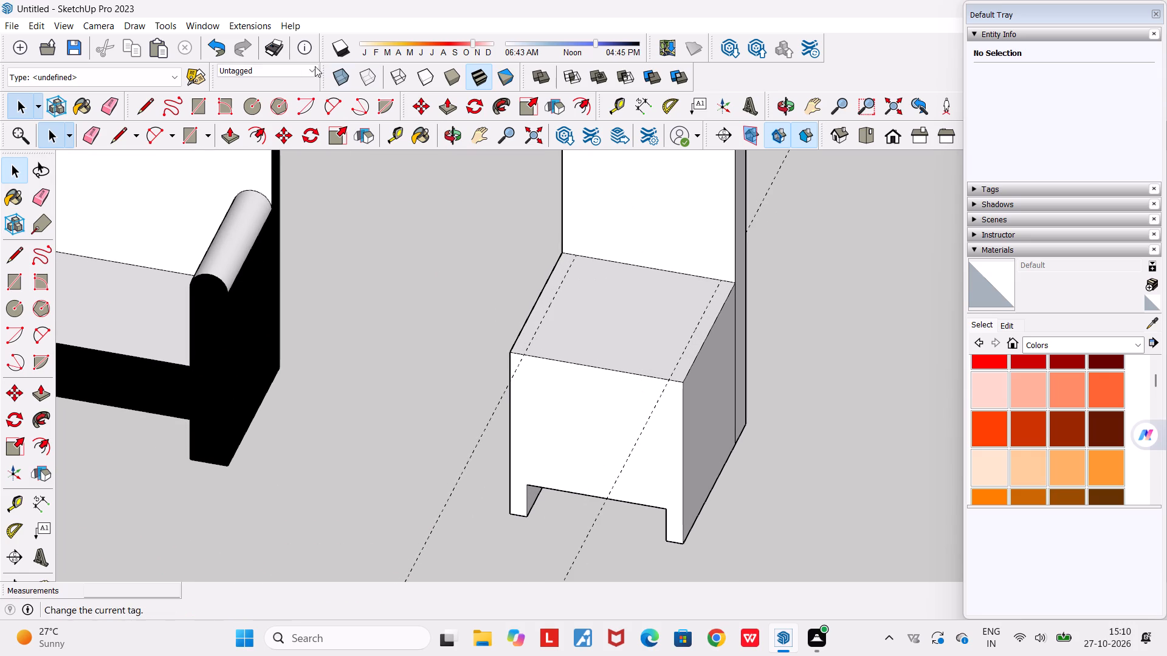
pyautogui.click(146, 108)
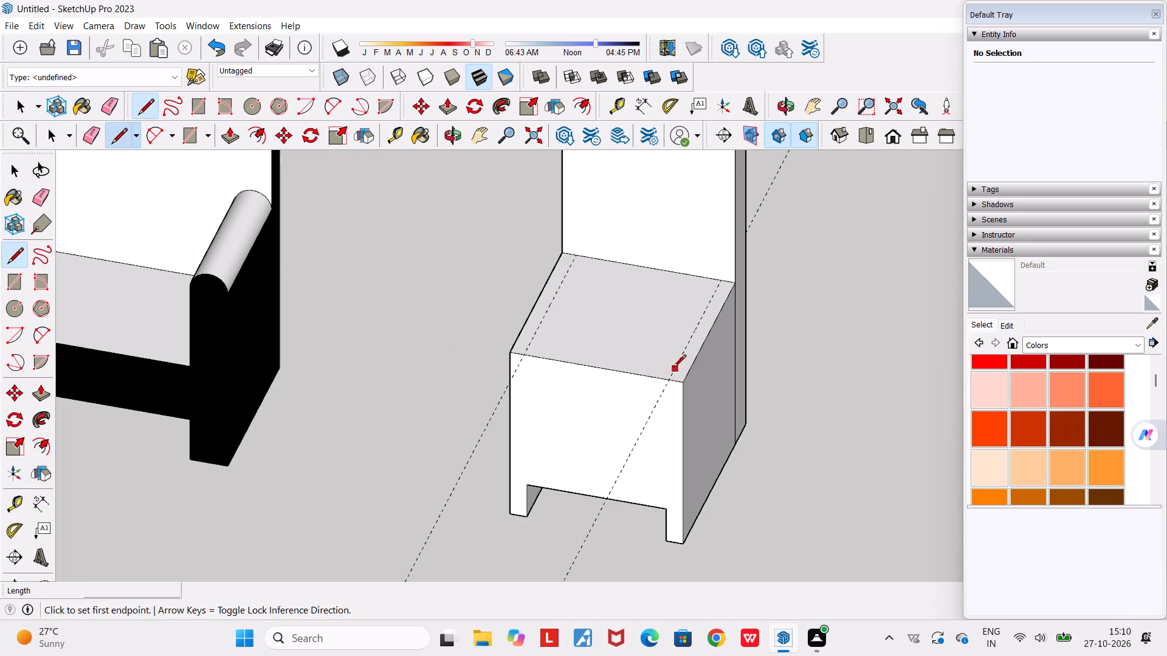
pyautogui.click(668, 381)
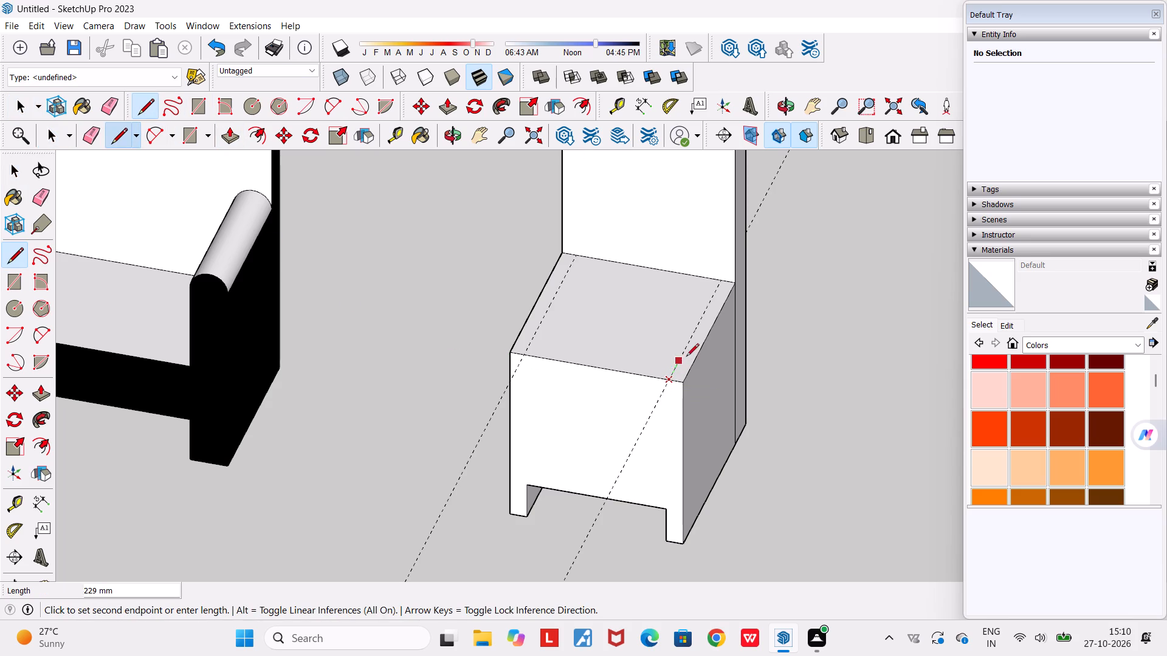
pyautogui.click(720, 282)
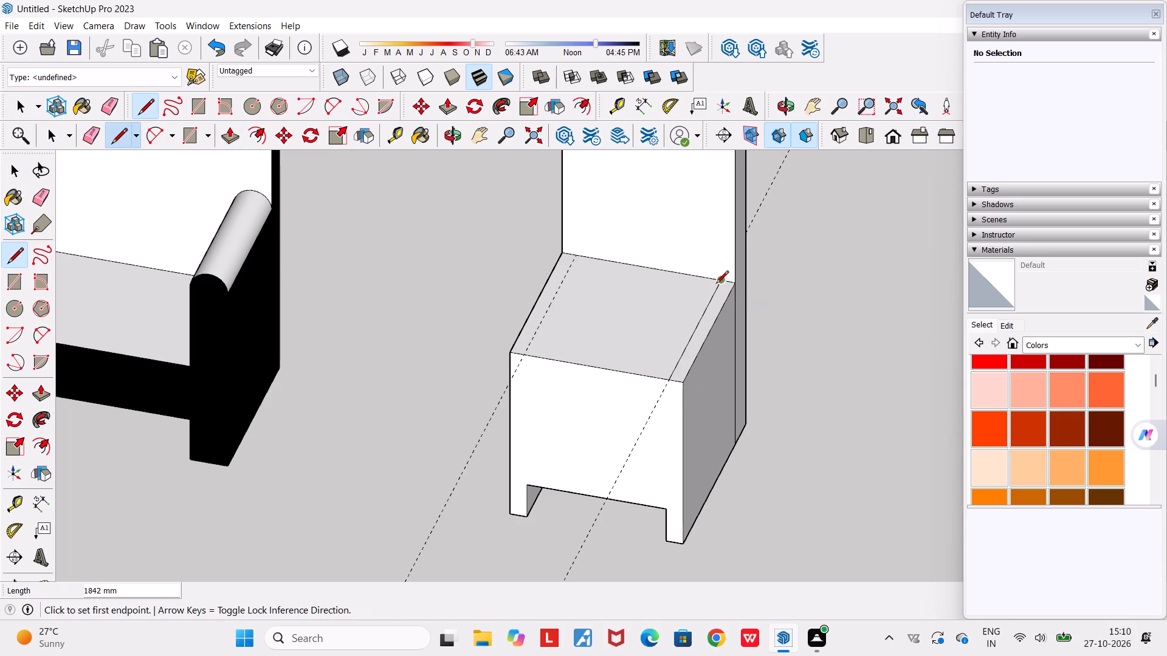
pyautogui.click(522, 356)
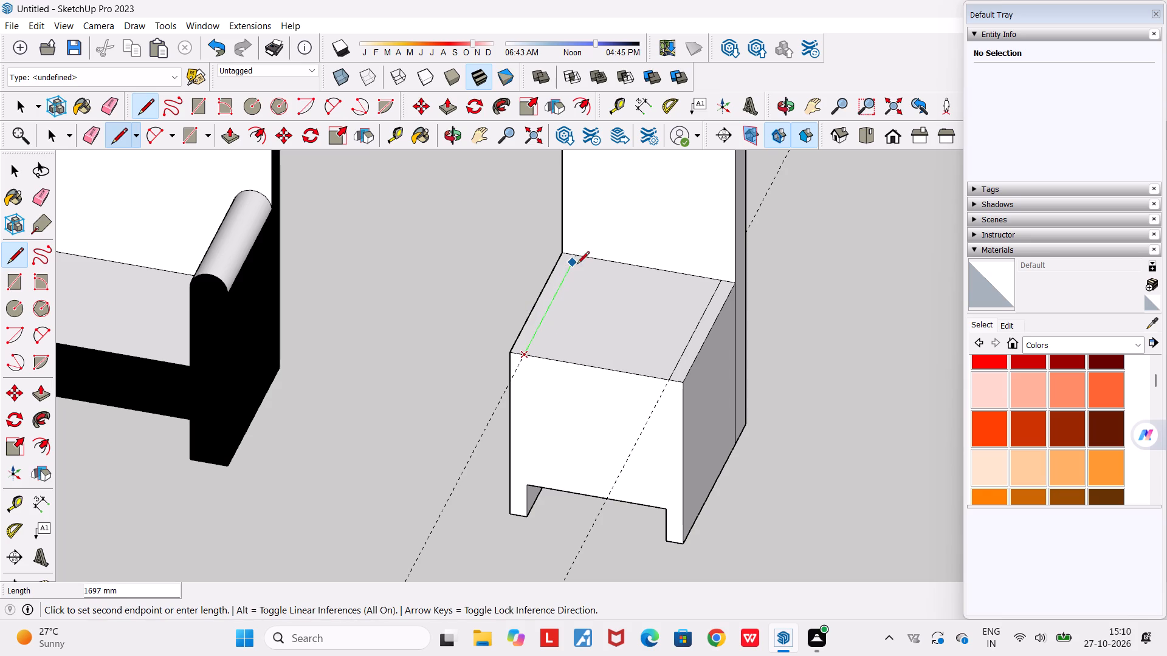
pyautogui.click(579, 257)
pyautogui.scroll(1, 610, 437)
pyautogui.moveTo(609, 437); pyautogui.dragTo(798, 436, button='middle')
pyautogui.scroll(-5, 798, 436)
pyautogui.press('space')
# Erase both guides running along the armchair's seat.
pyautogui.moveTo(799, 398); pyautogui.dragTo(770, 389, button='middle')
pyautogui.scroll(-4, 770, 389)
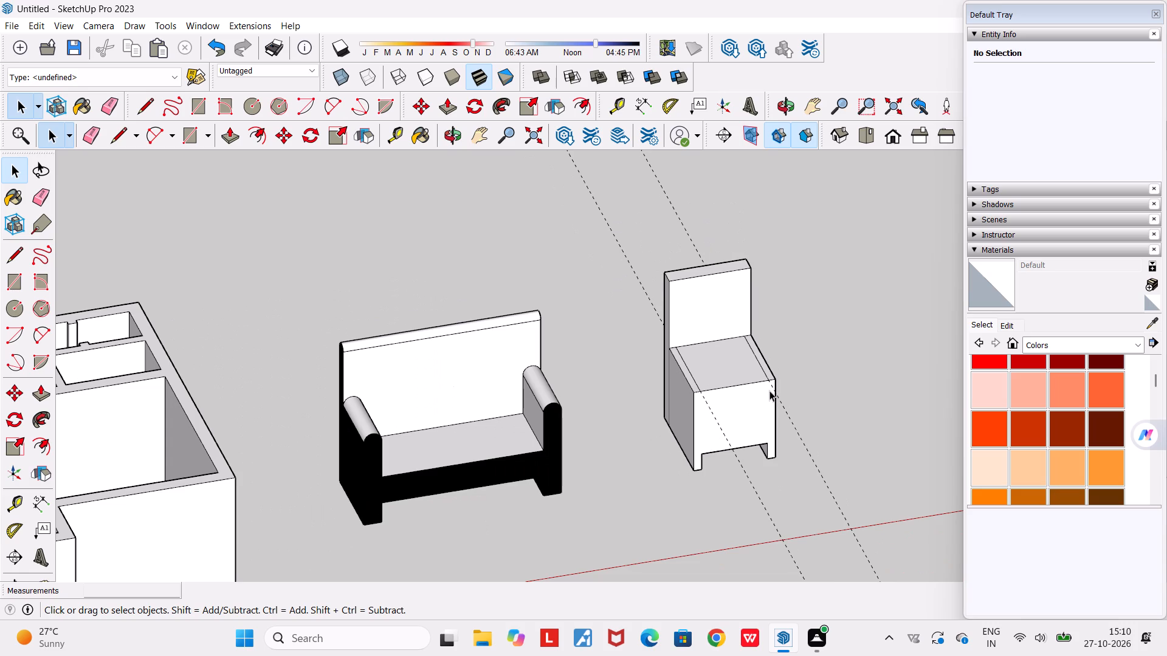
pyautogui.press('e')
pyautogui.moveTo(723, 228); pyautogui.dragTo(716, 225)
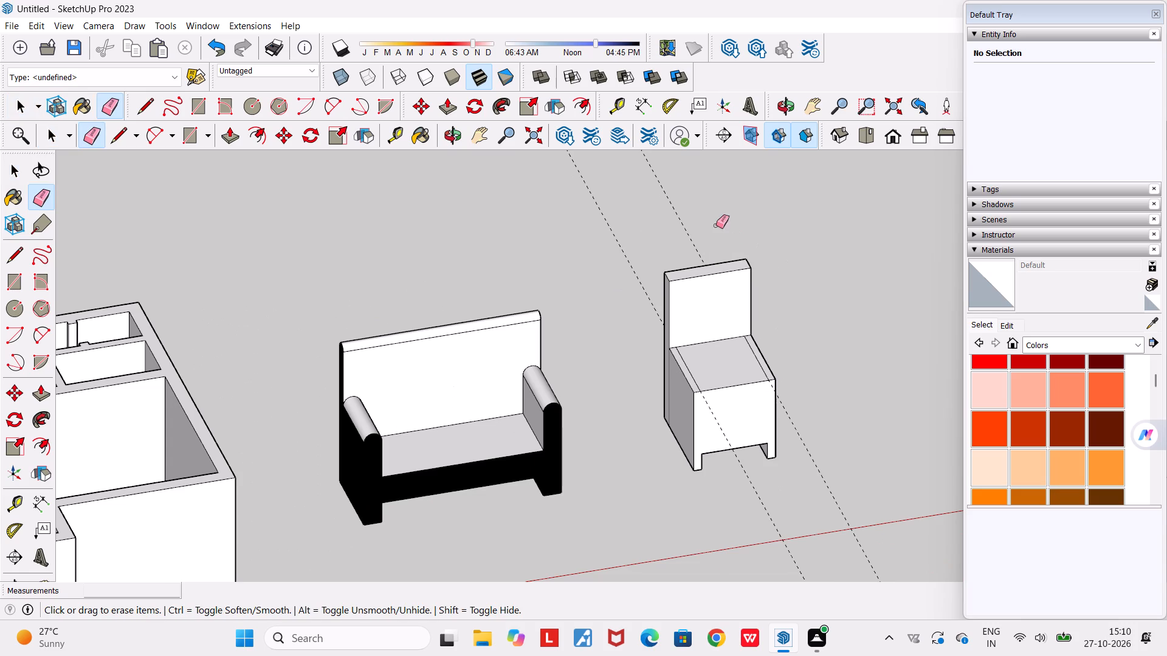
pyautogui.moveTo(716, 225); pyautogui.dragTo(602, 230)
pyautogui.press('space')
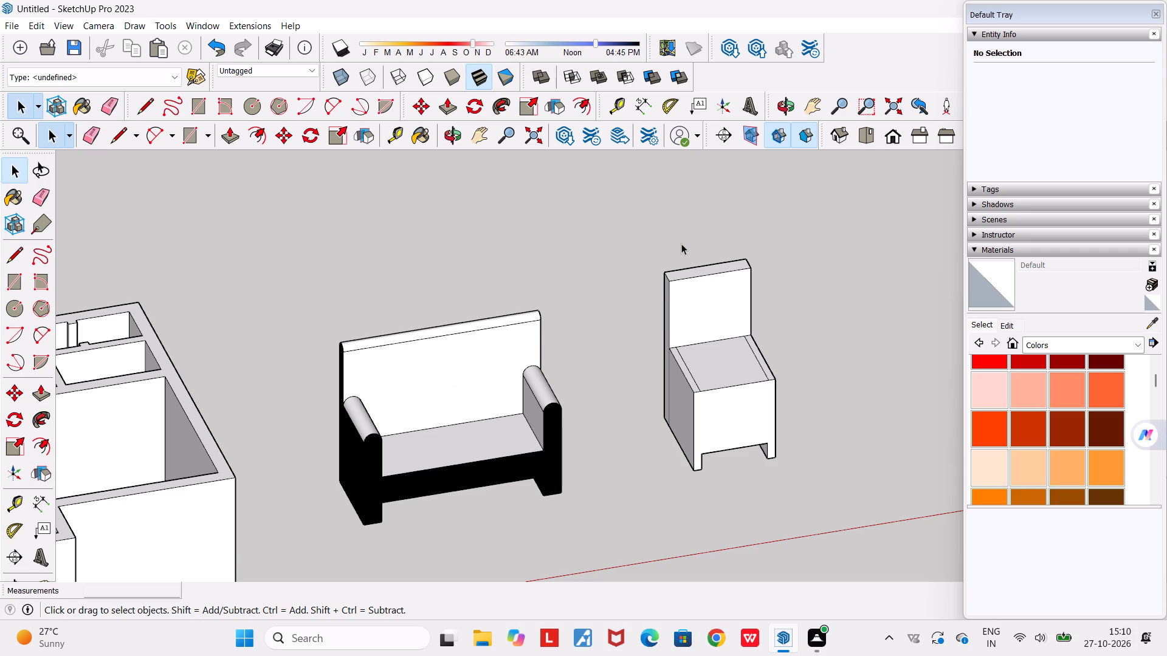
# Close the open underside of the armchair's backrest with a rectangle of about 1843 by 371 mm.
pyautogui.scroll(3, 756, 379)
pyautogui.moveTo(756, 379); pyautogui.dragTo(618, 402, button='middle')
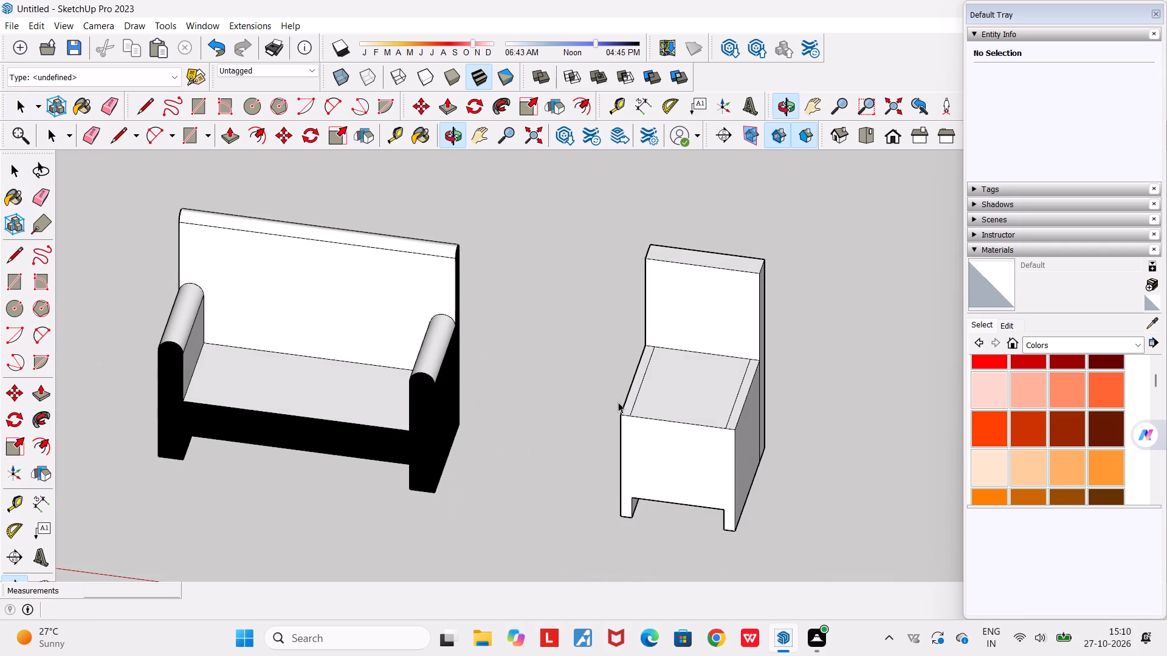
pyautogui.scroll(2, 678, 390)
pyautogui.scroll(-4, 678, 390)
pyautogui.moveTo(706, 419); pyautogui.dragTo(590, 376, button='middle')
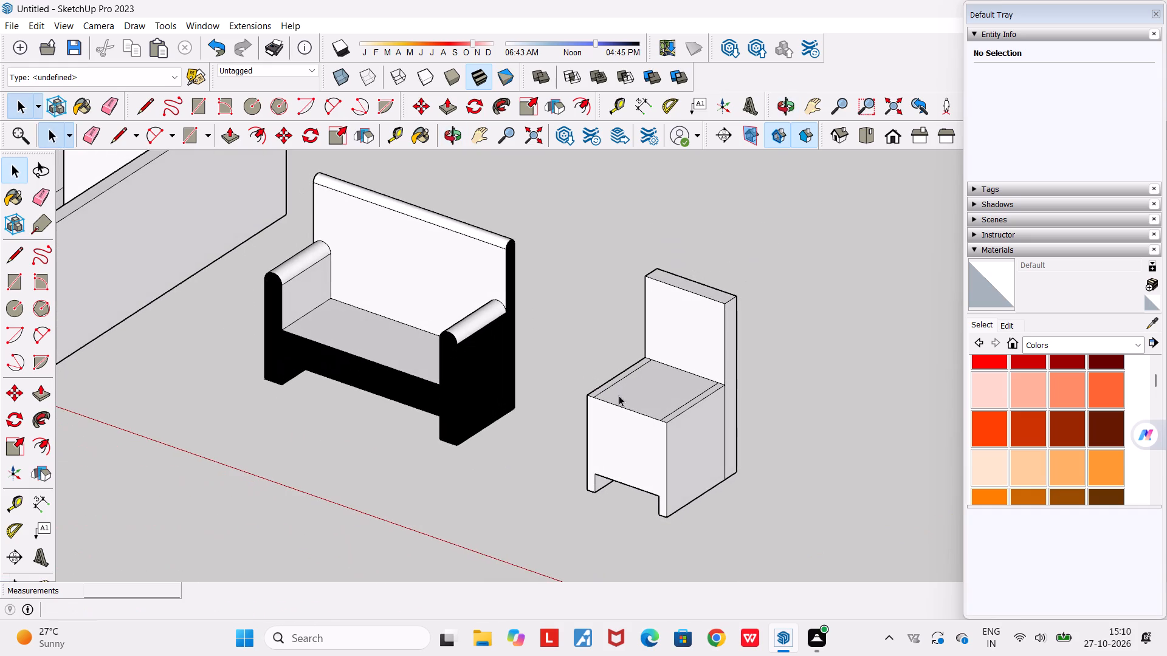
pyautogui.scroll(2, 714, 442)
pyautogui.moveTo(704, 436); pyautogui.dragTo(481, 374, button='middle')
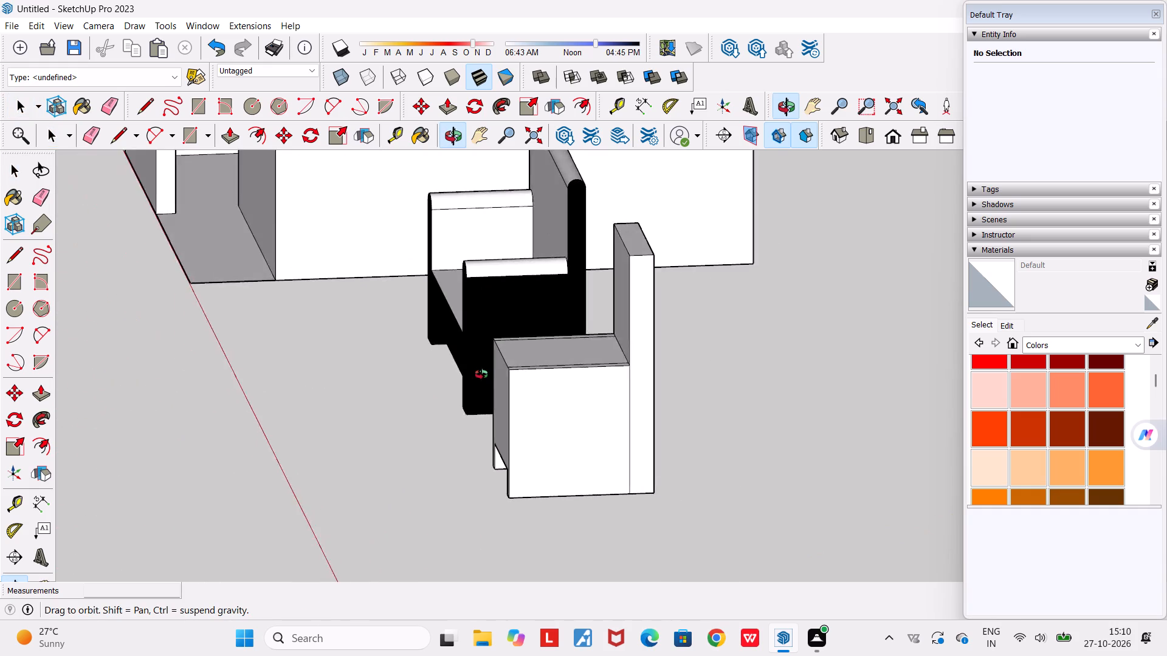
pyautogui.moveTo(481, 374); pyautogui.dragTo(824, 123, button='middle')
pyautogui.scroll(3, 741, 393)
pyautogui.moveTo(724, 406); pyautogui.dragTo(884, 292, button='middle')
pyautogui.moveTo(596, 501); pyautogui.dragTo(622, 441, button='middle')
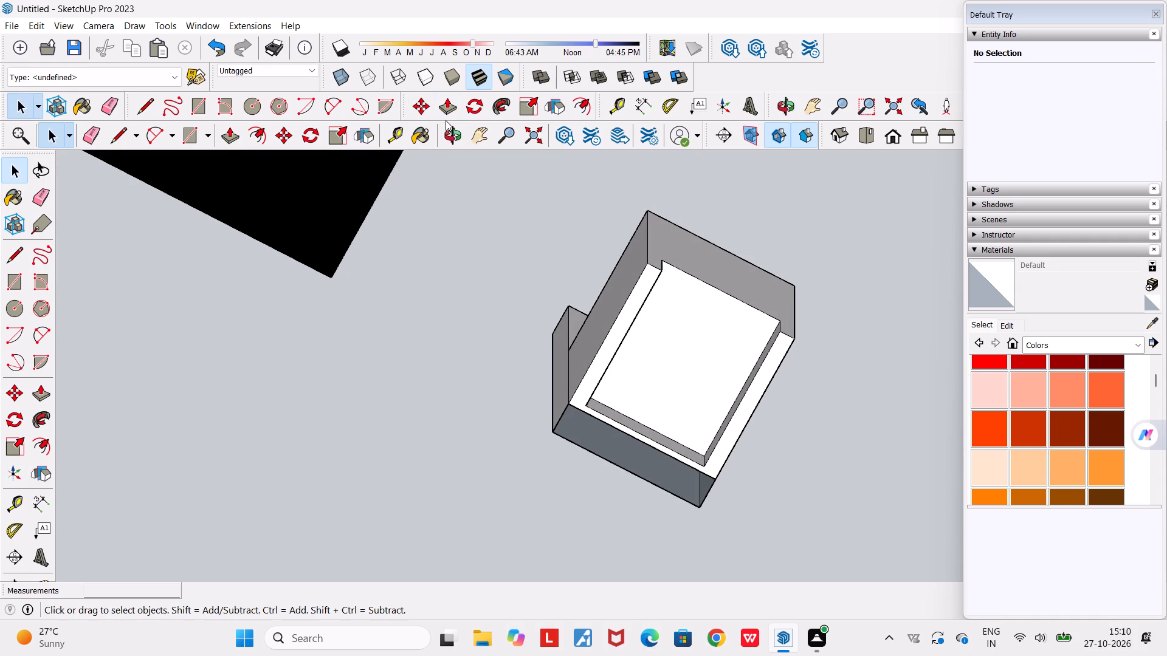
pyautogui.click(197, 104)
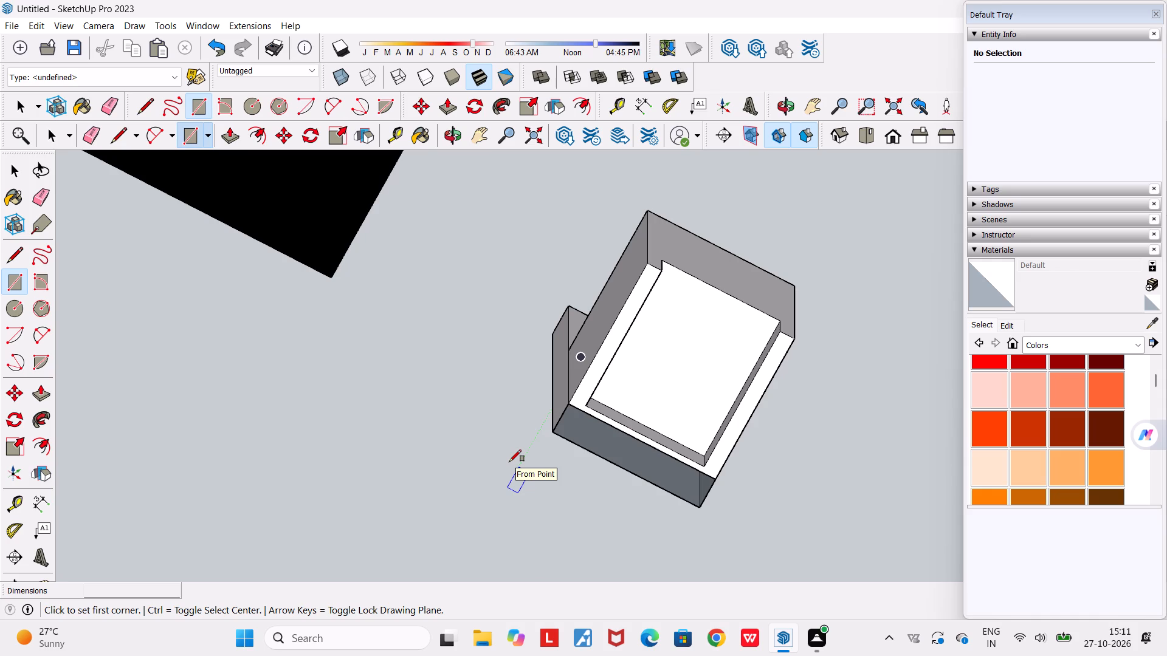
pyautogui.click(554, 432)
pyautogui.click(715, 479)
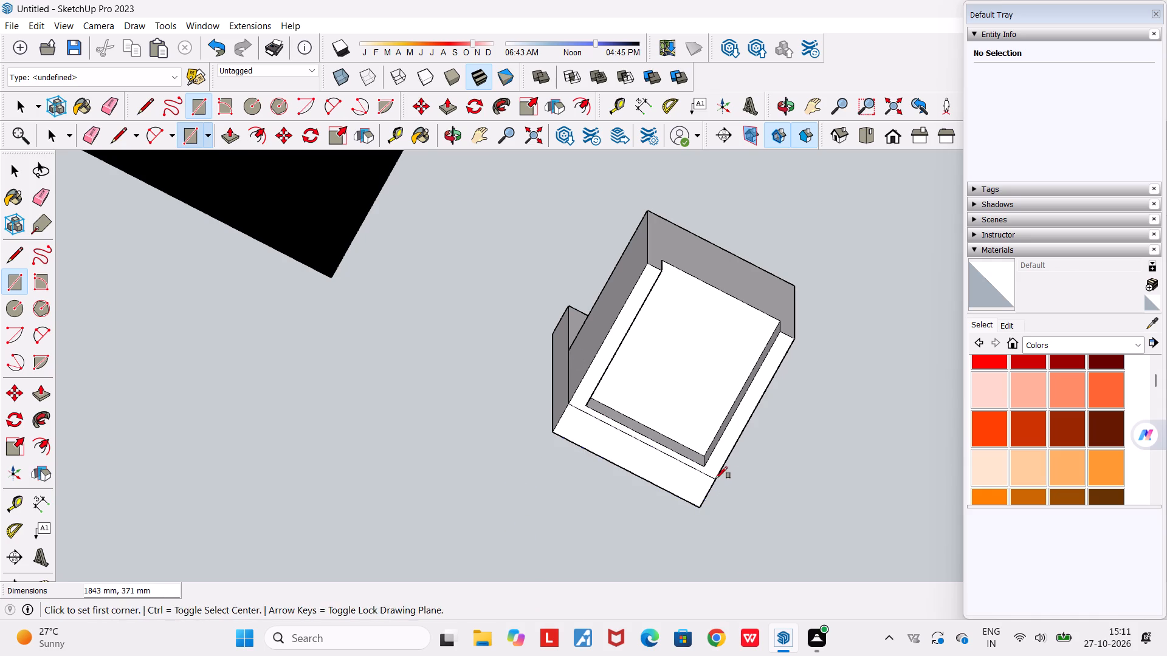
pyautogui.moveTo(714, 483); pyautogui.dragTo(653, 575, button='middle')
pyautogui.scroll(-4, 653, 575)
pyautogui.moveTo(673, 428); pyautogui.dragTo(630, 578, button='middle')
pyautogui.scroll(-2, 630, 578)
pyautogui.moveTo(666, 371); pyautogui.dragTo(666, 372, button='middle')
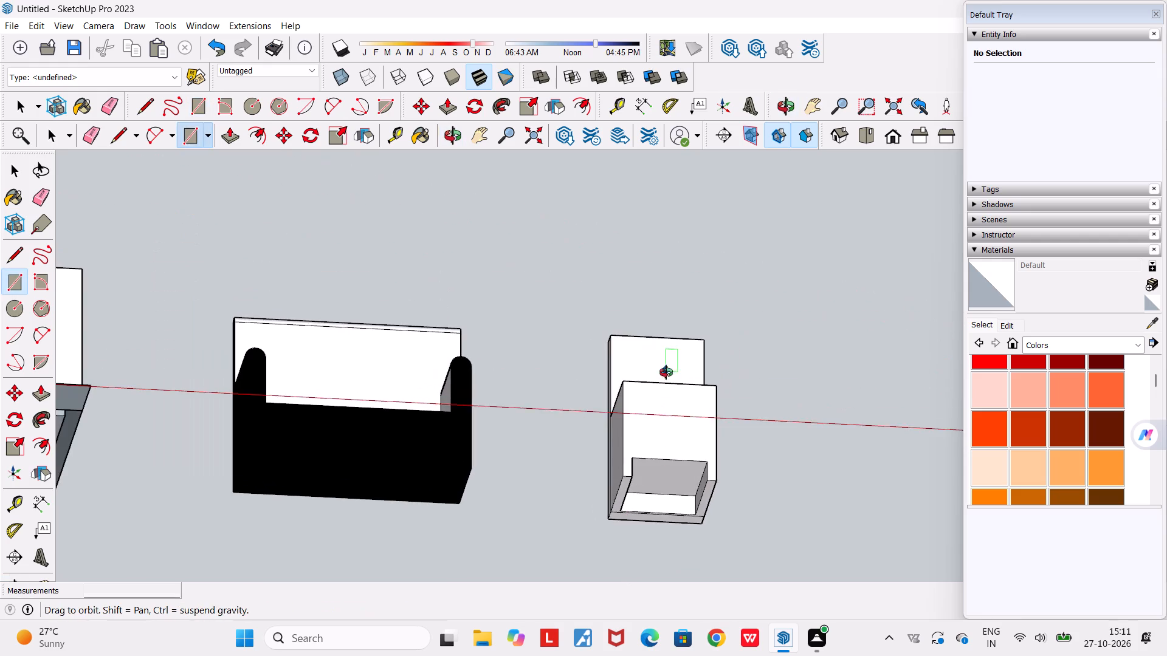
pyautogui.moveTo(666, 372); pyautogui.dragTo(645, 590, button='middle')
pyautogui.moveTo(708, 446); pyautogui.dragTo(633, 548, button='middle')
pyautogui.scroll(-4, 635, 548)
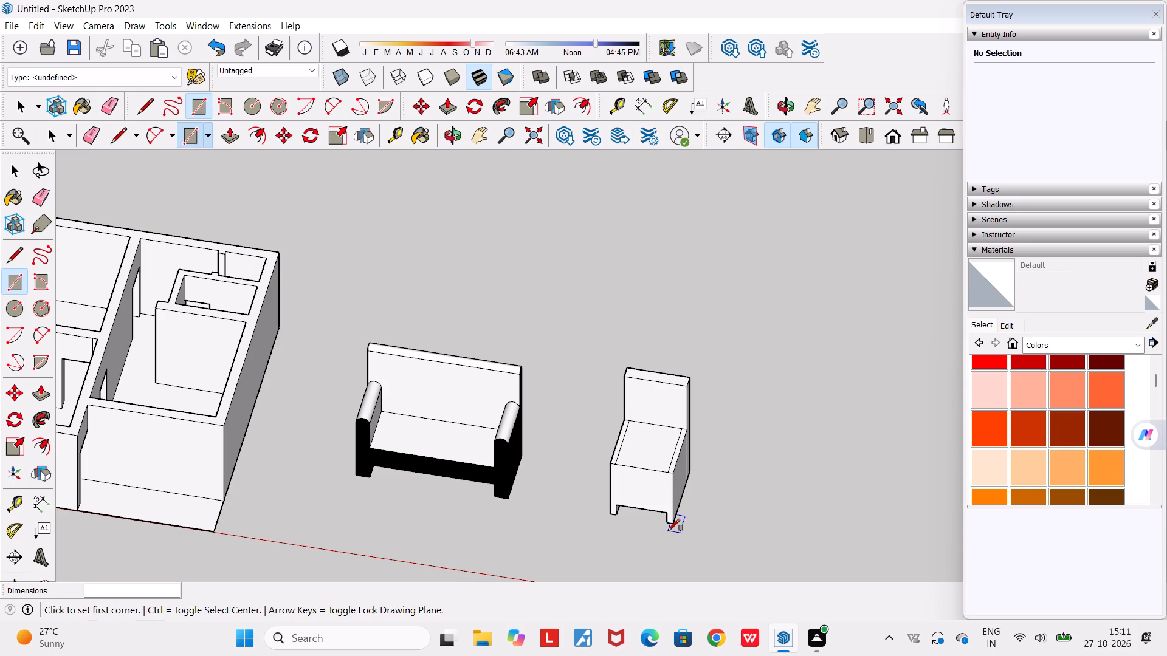
pyautogui.press('space')
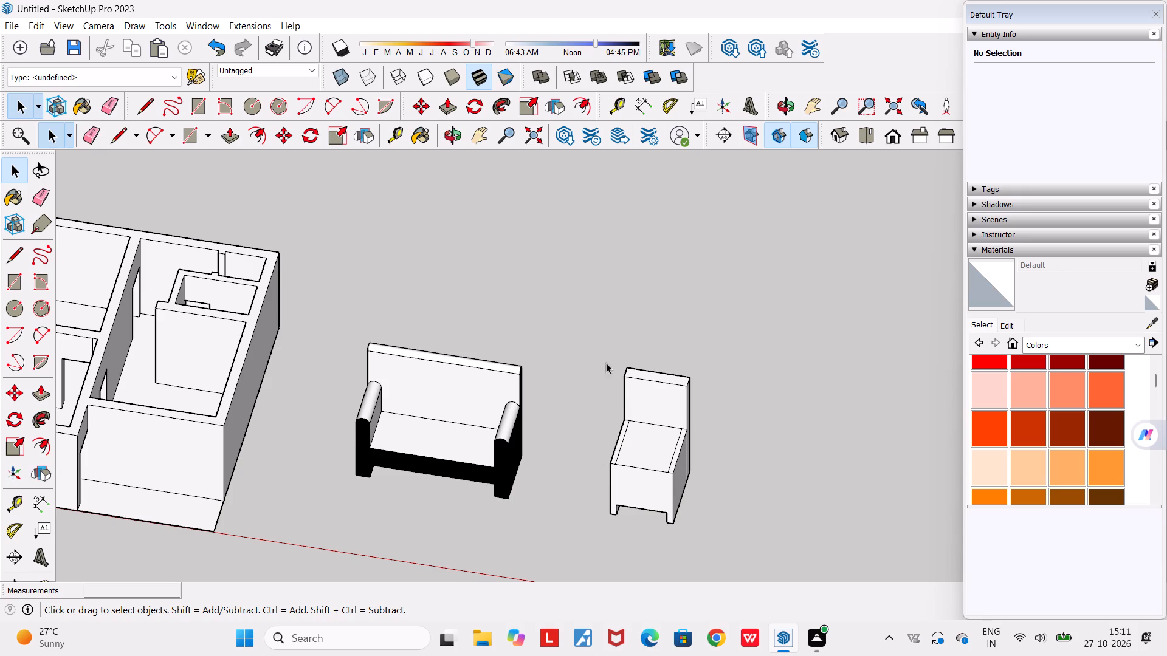
# Pull both narrow side strips of the seat top up 320 mm to form the armrests.
pyautogui.scroll(5, 642, 420)
pyautogui.moveTo(629, 476); pyautogui.dragTo(513, 463, button='middle')
pyautogui.scroll(2, 650, 548)
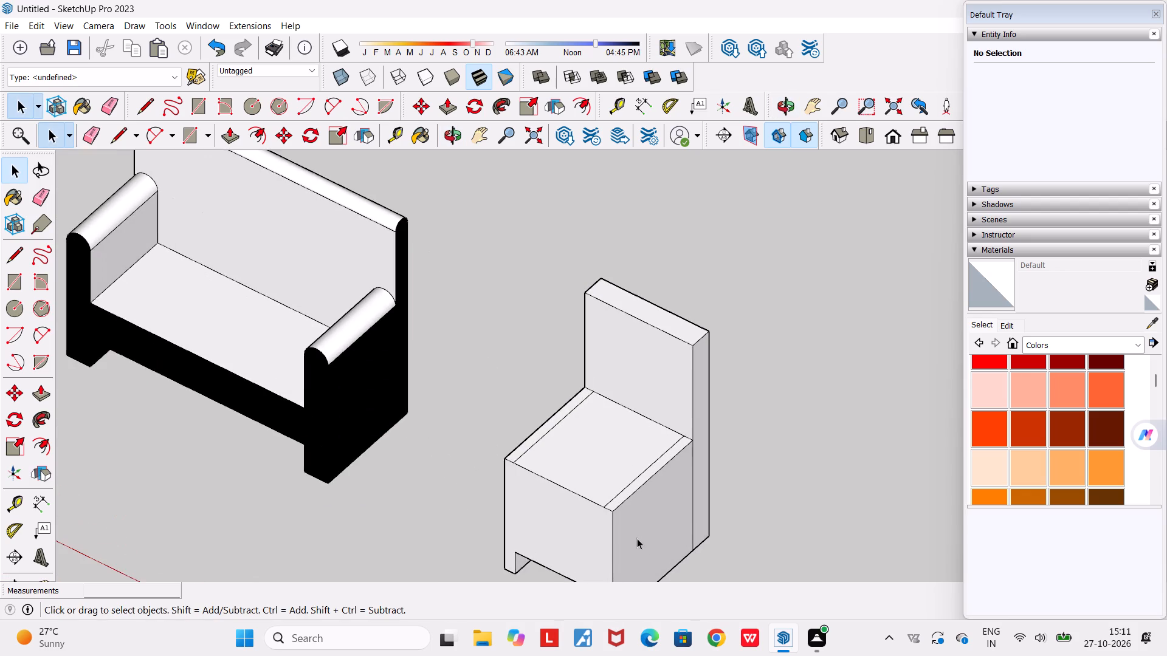
pyautogui.scroll(3, 620, 511)
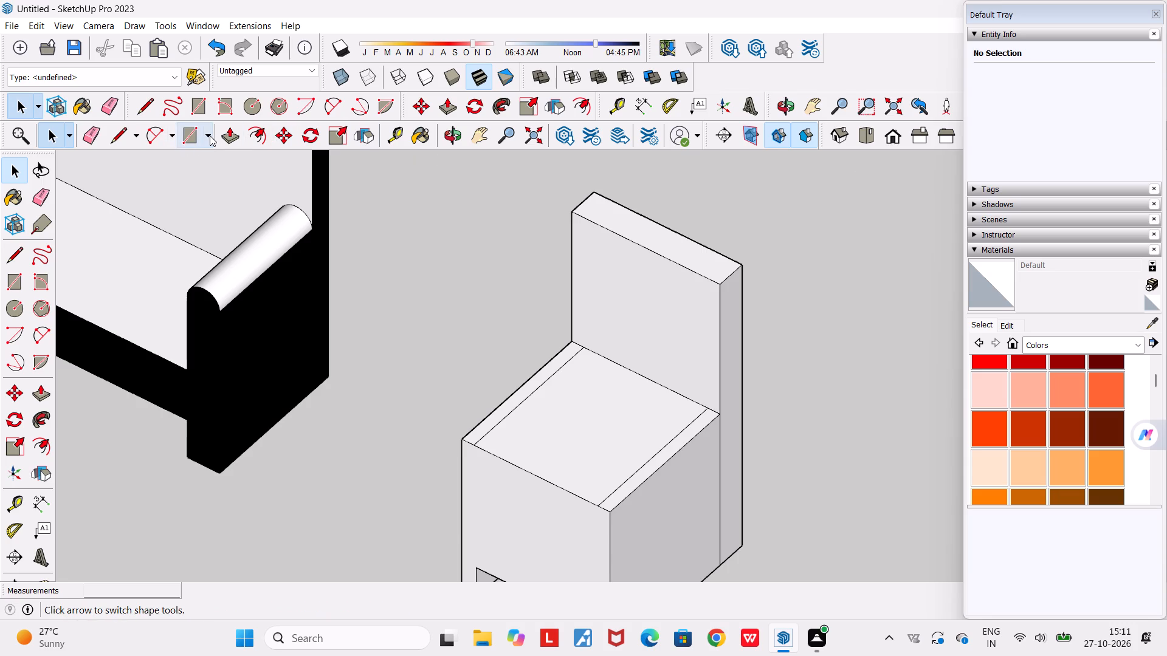
pyautogui.click(235, 139)
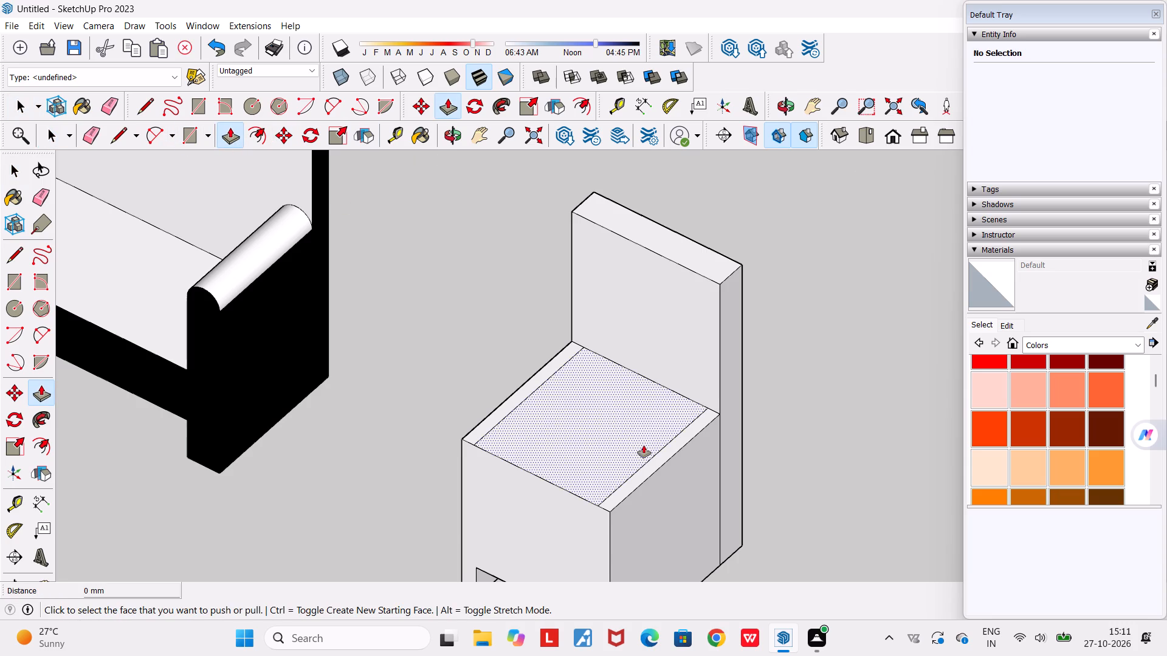
pyautogui.scroll(4, 647, 462)
pyautogui.click(650, 470)
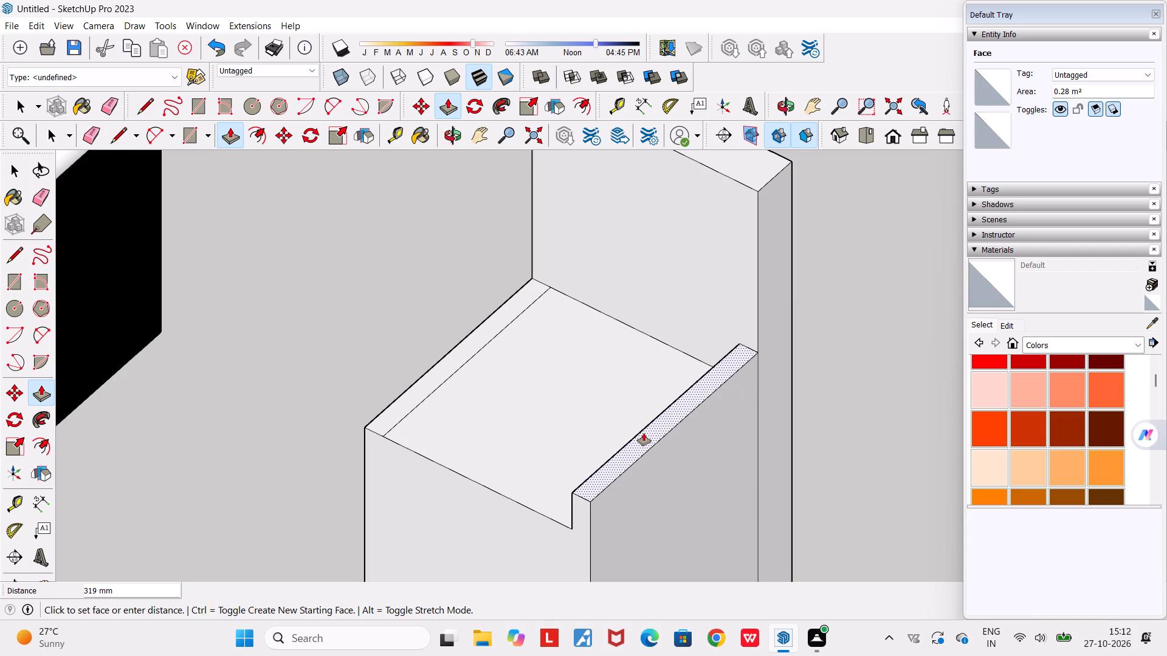
pyautogui.write('320')
pyautogui.press('Return')
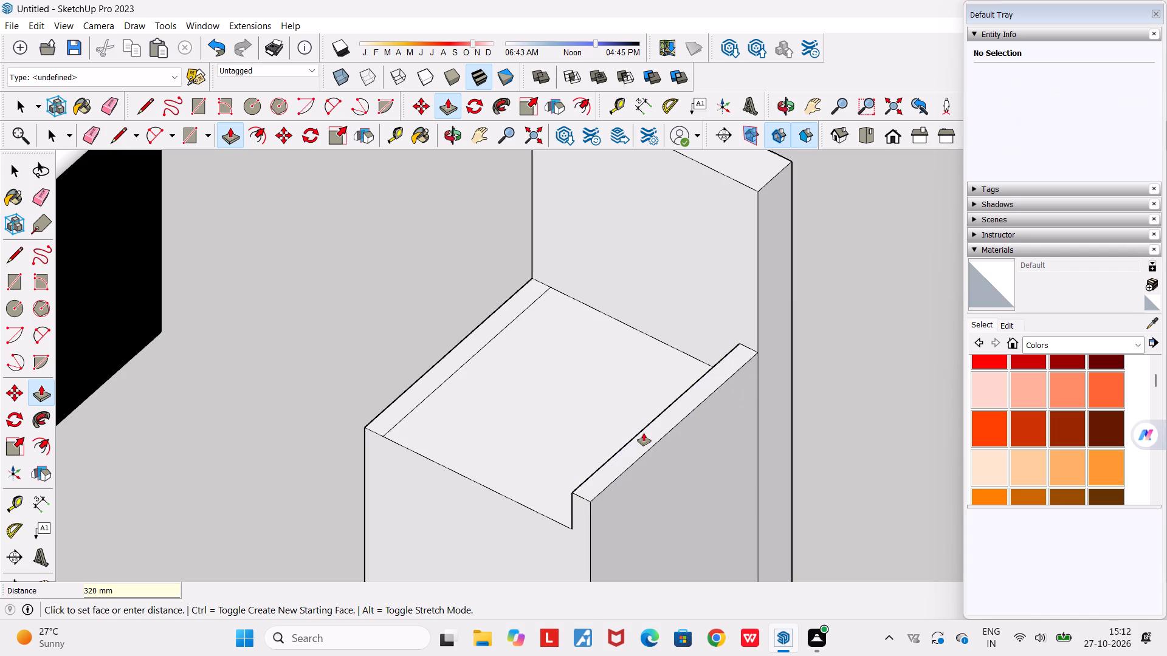
pyautogui.doubleClick(470, 340)
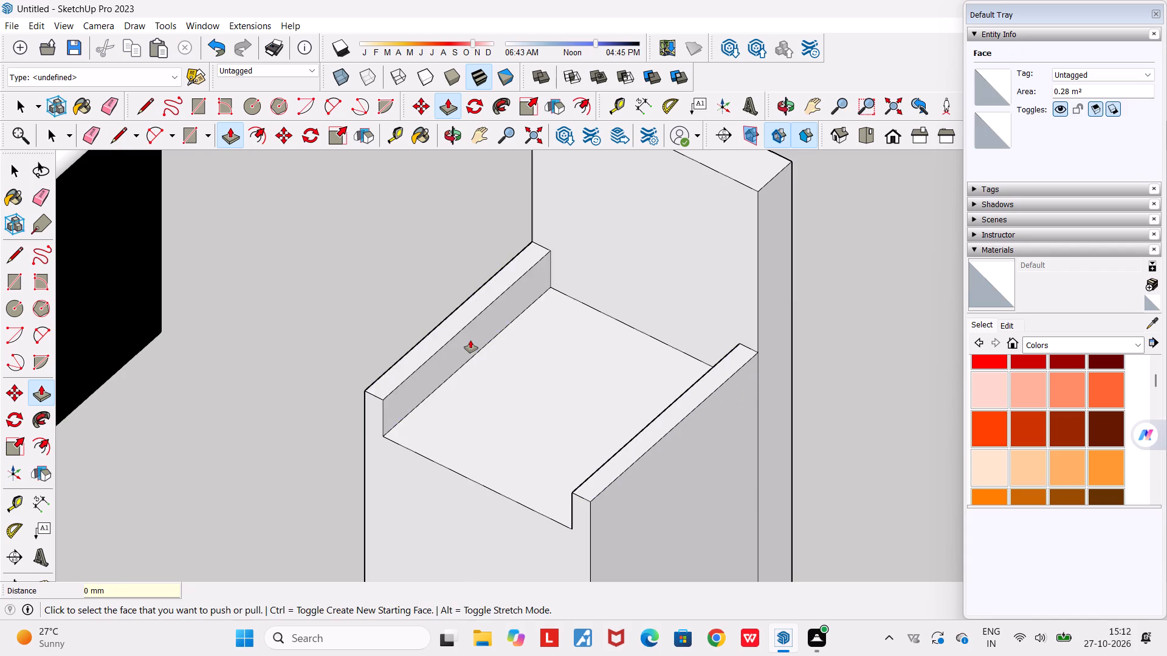
pyautogui.scroll(-3, 470, 340)
pyautogui.moveTo(472, 343); pyautogui.dragTo(830, 247, button='middle')
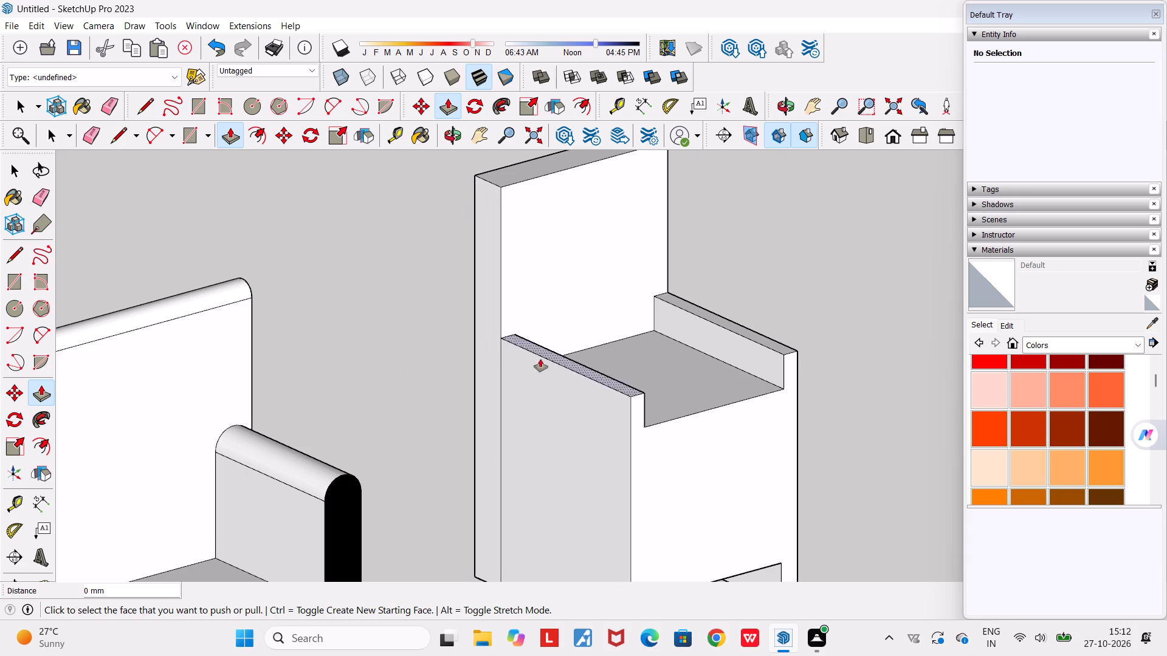
pyautogui.press('space')
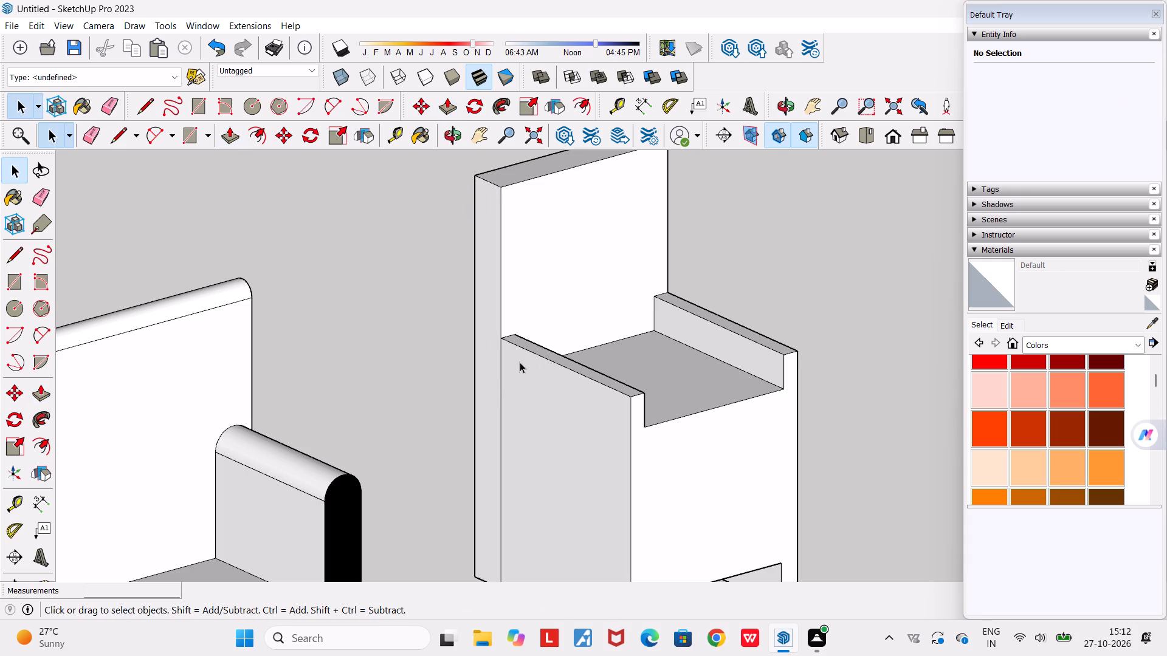
# Erase the vertical seam line between the backrest and the seat body on both sides of the armchair.
pyautogui.click(106, 105)
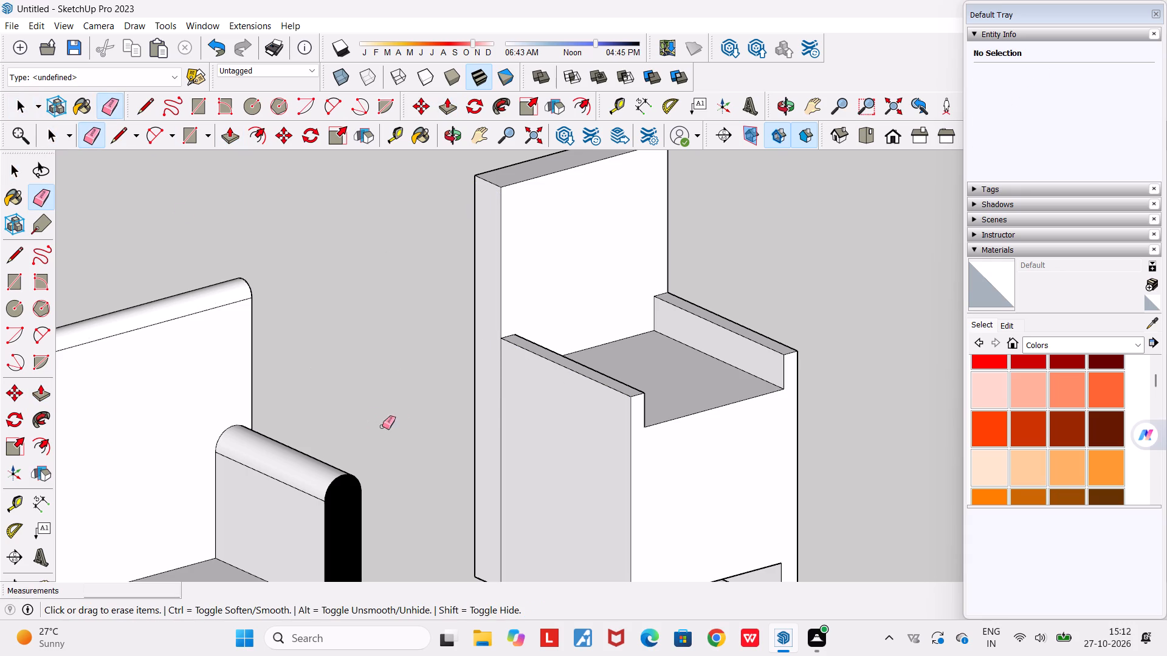
pyautogui.moveTo(504, 420); pyautogui.dragTo(480, 408)
pyautogui.scroll(-5, 479, 407)
pyautogui.moveTo(531, 454); pyautogui.dragTo(408, 442, button='middle')
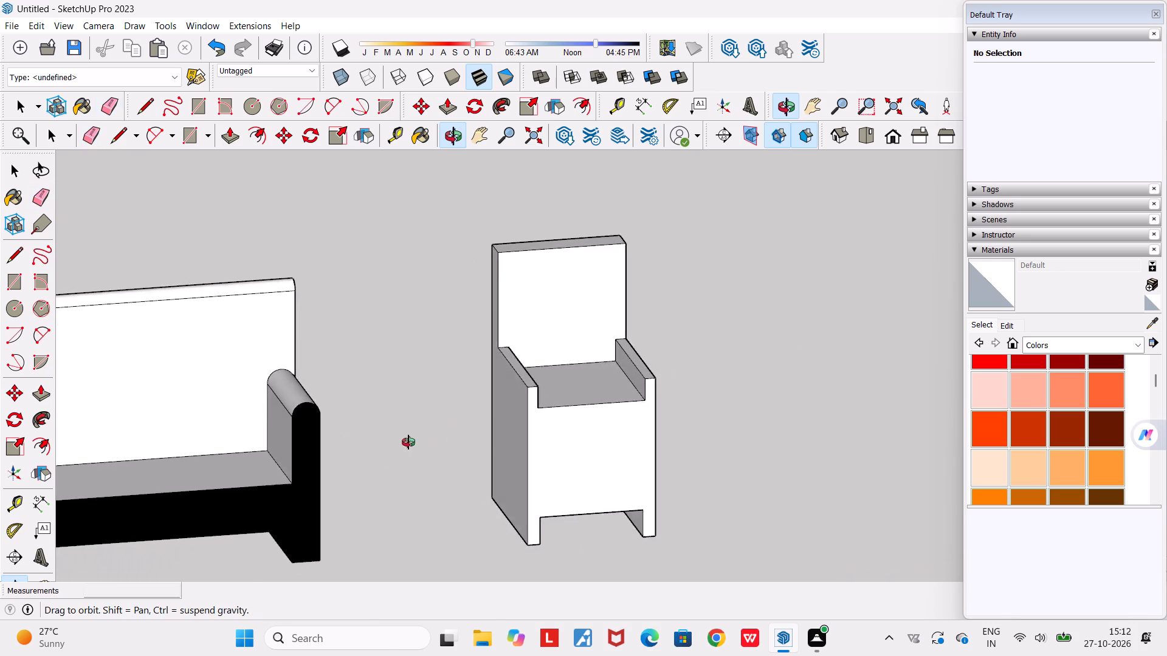
pyautogui.moveTo(408, 442); pyautogui.dragTo(408, 443, button='middle')
pyautogui.scroll(-4, 408, 443)
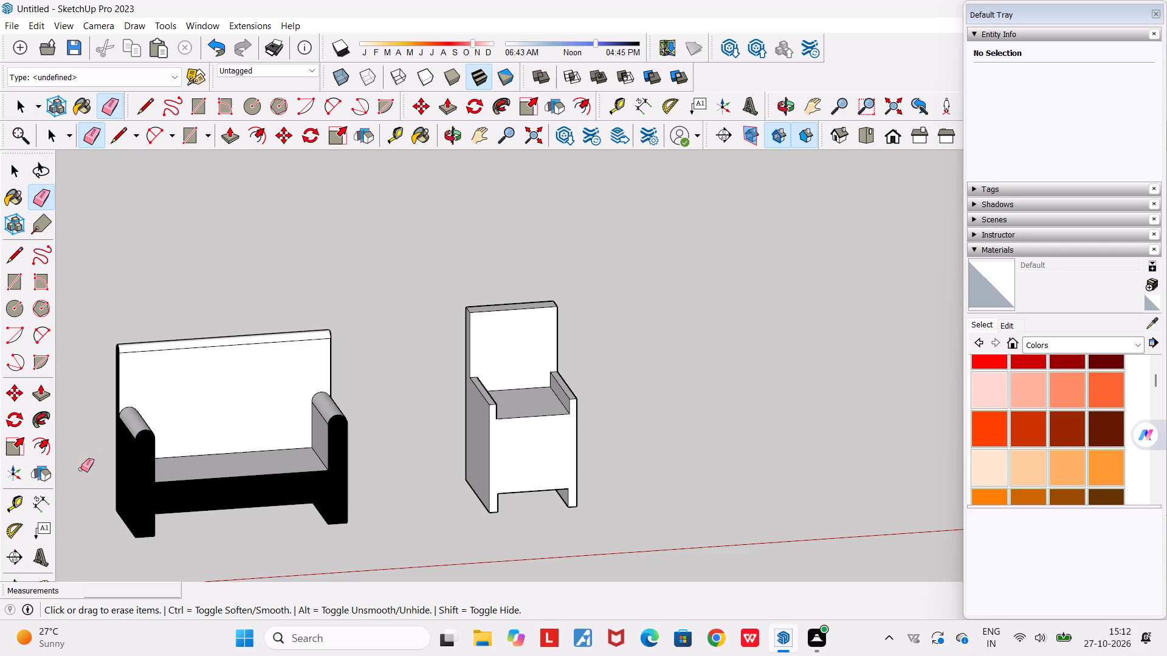
pyautogui.moveTo(618, 465); pyautogui.dragTo(322, 481, button='middle')
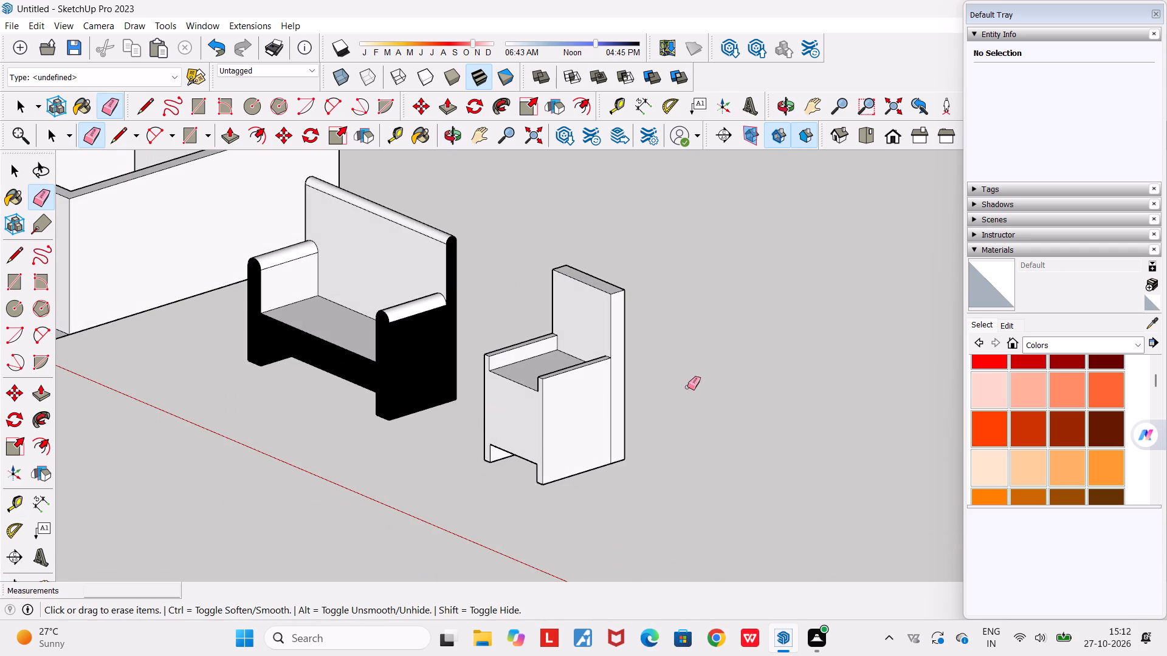
pyautogui.scroll(4, 617, 405)
pyautogui.moveTo(617, 405); pyautogui.dragTo(593, 409)
pyautogui.scroll(-3, 593, 411)
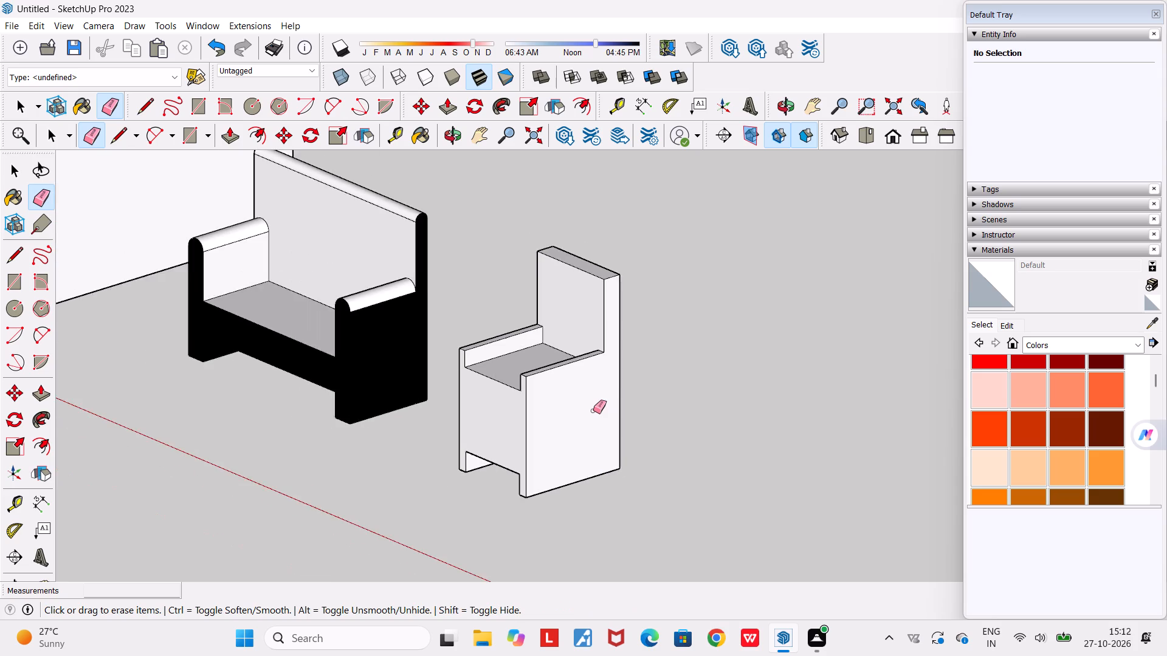
pyautogui.moveTo(590, 415); pyautogui.dragTo(777, 453, button='middle')
pyautogui.scroll(-4, 777, 453)
pyautogui.scroll(3, 765, 436)
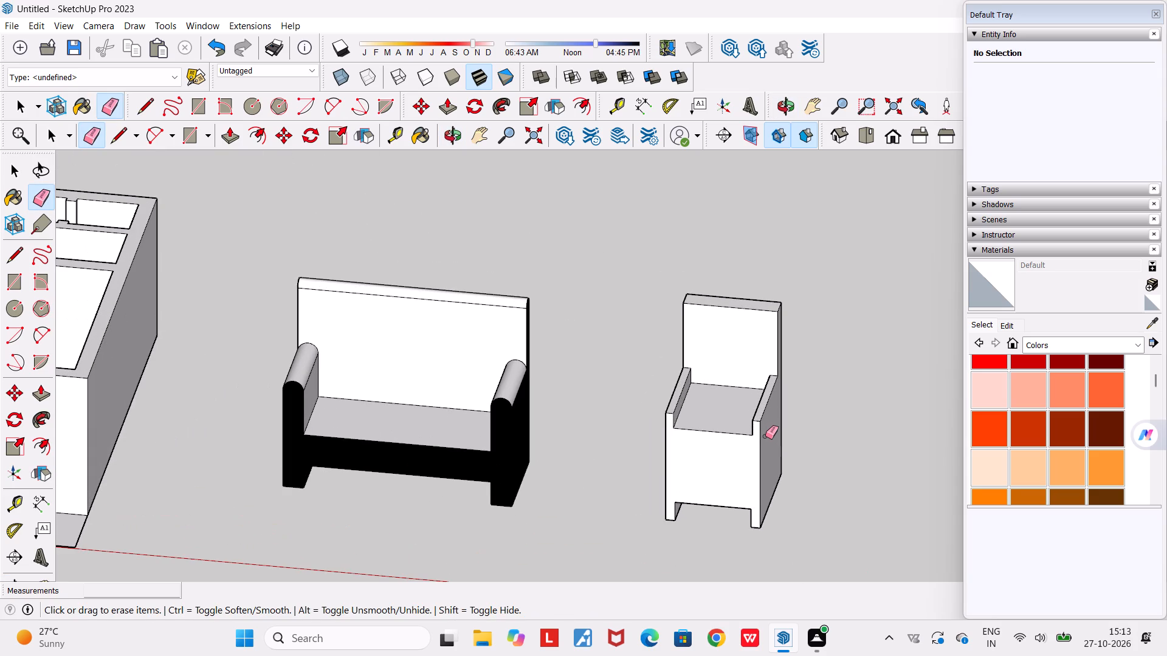
pyautogui.press('space')
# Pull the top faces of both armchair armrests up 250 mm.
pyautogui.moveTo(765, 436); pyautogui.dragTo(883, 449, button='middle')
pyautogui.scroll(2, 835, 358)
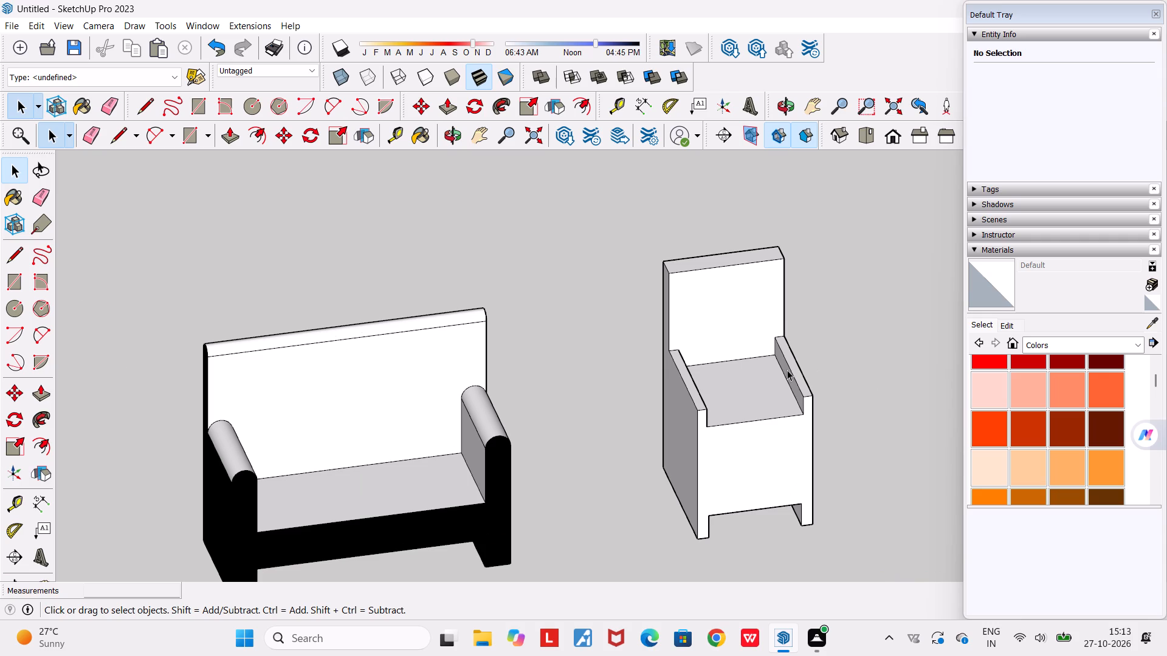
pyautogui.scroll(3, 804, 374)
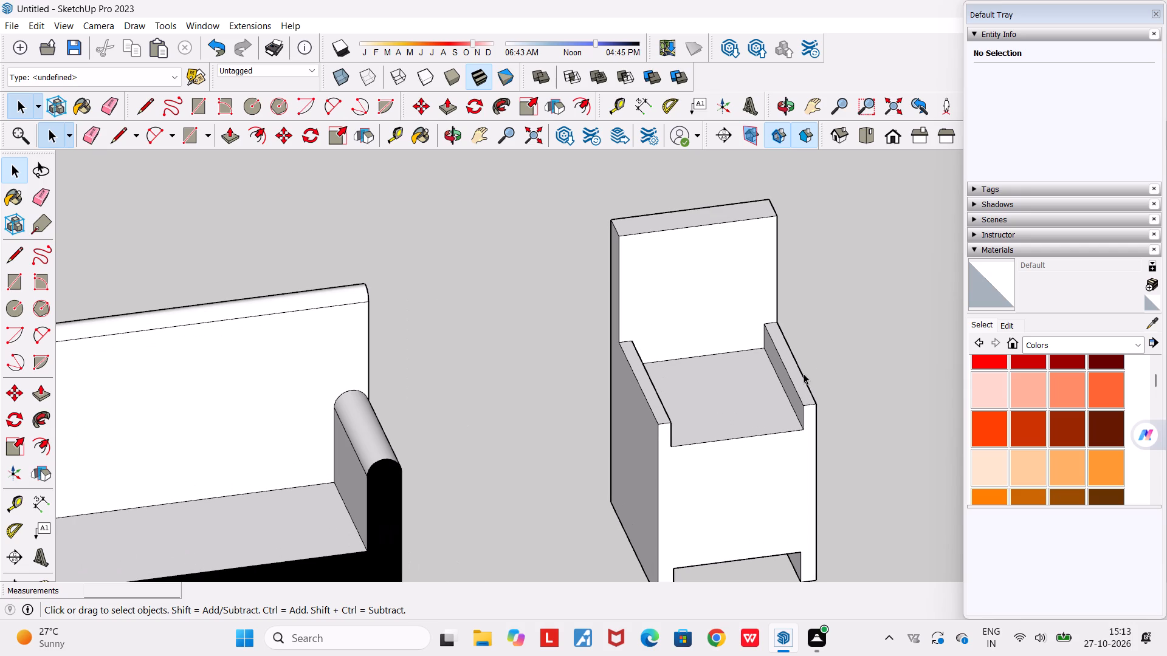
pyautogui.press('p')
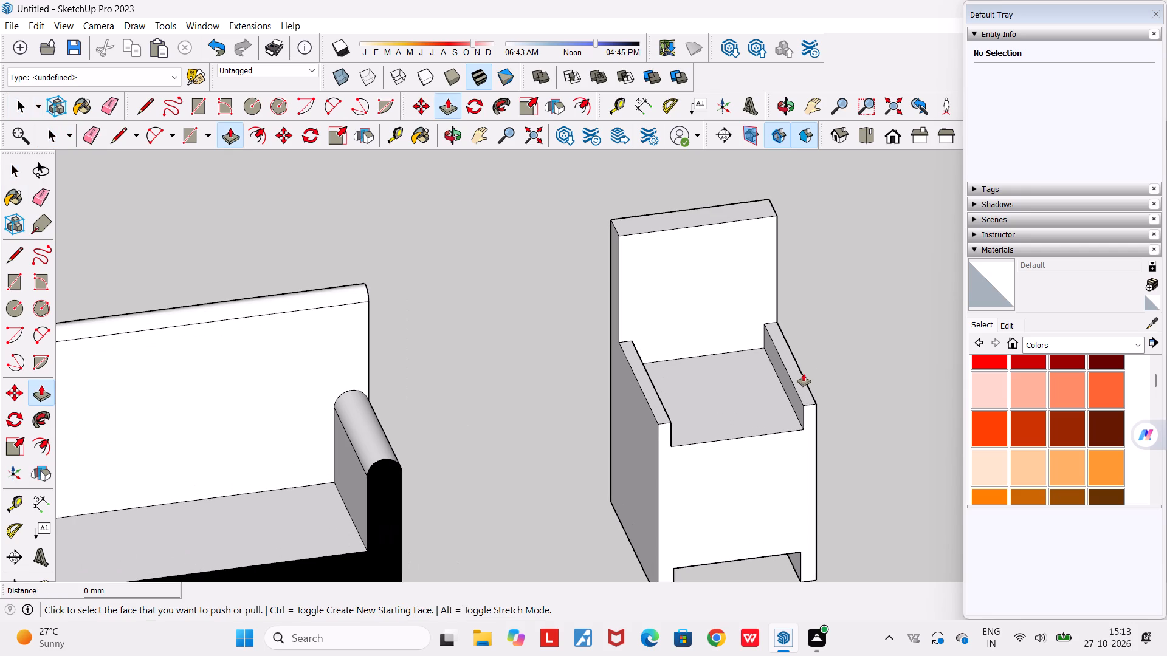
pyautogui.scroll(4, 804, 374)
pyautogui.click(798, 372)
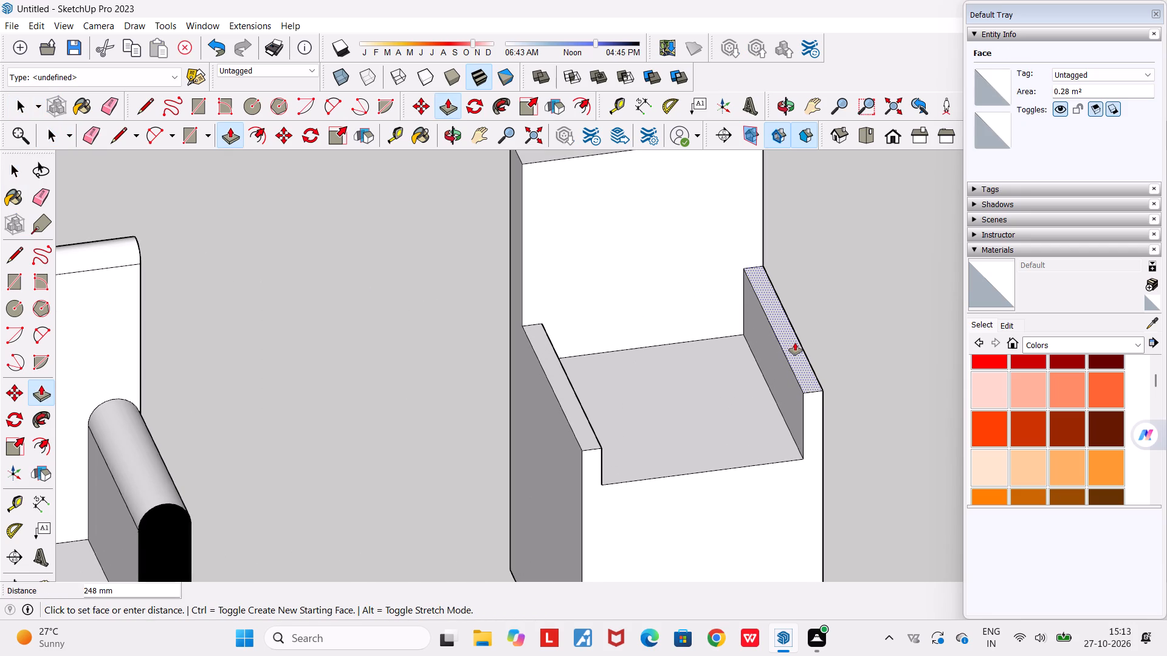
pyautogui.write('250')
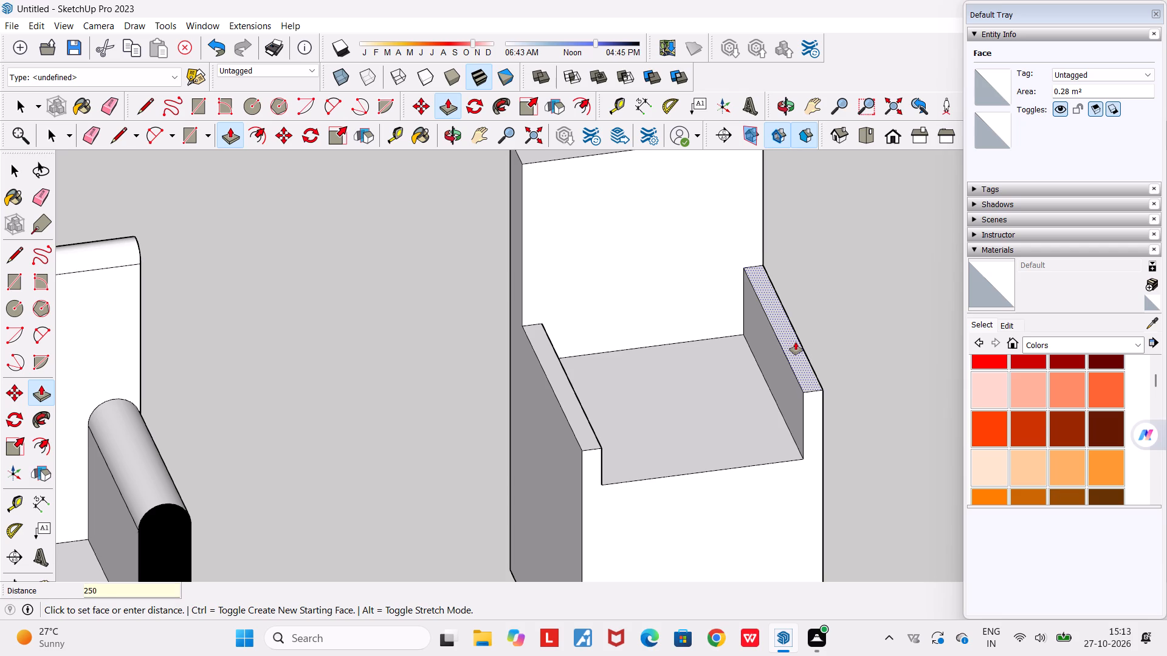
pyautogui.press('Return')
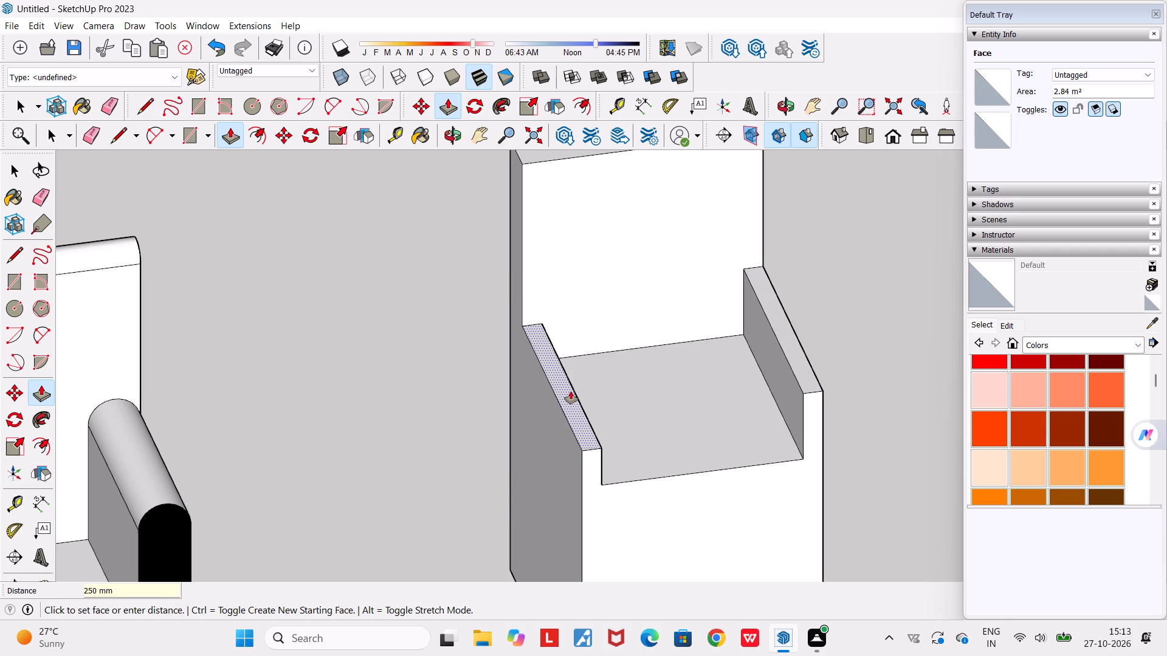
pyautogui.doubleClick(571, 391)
# Push the armchair's seat face between the armrests down about 438 mm.
pyautogui.scroll(-3, 571, 391)
pyautogui.moveTo(677, 429); pyautogui.dragTo(488, 380, button='middle')
pyautogui.scroll(-4, 488, 380)
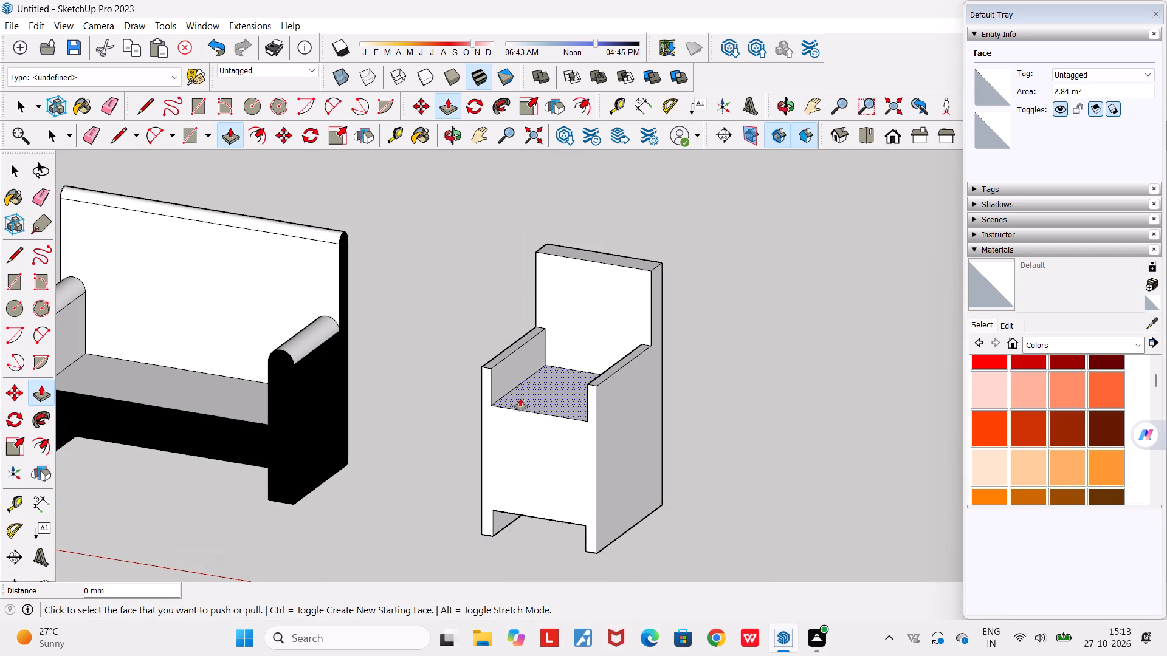
pyautogui.press('space')
pyautogui.scroll(3, 529, 400)
pyautogui.press('p')
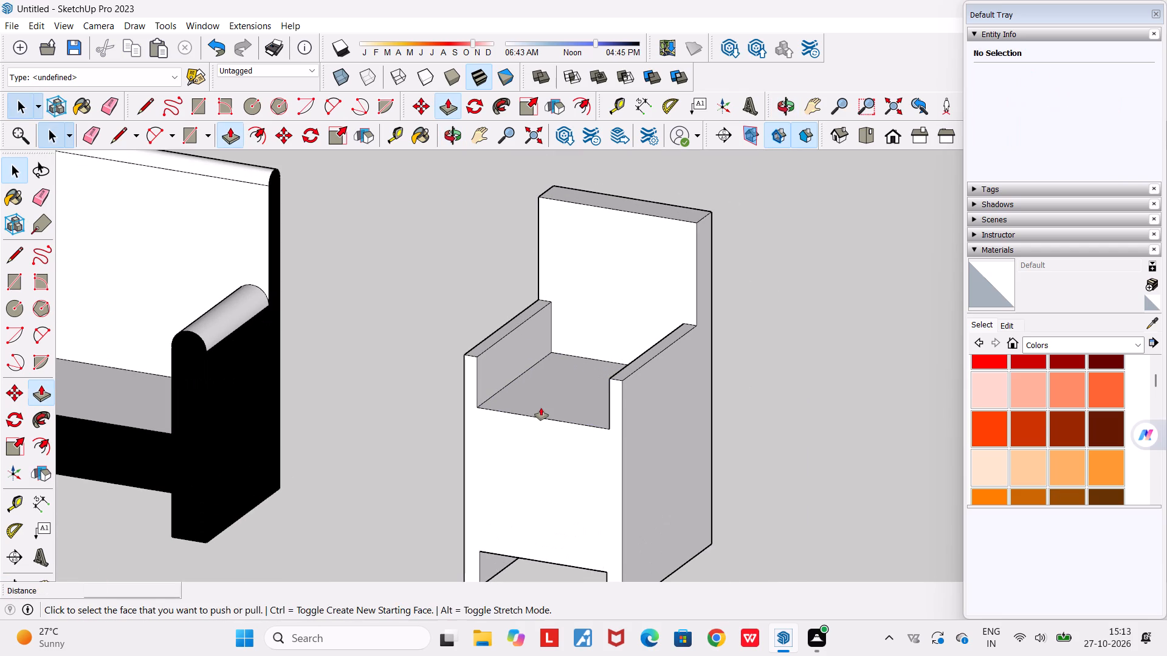
pyautogui.click(543, 394)
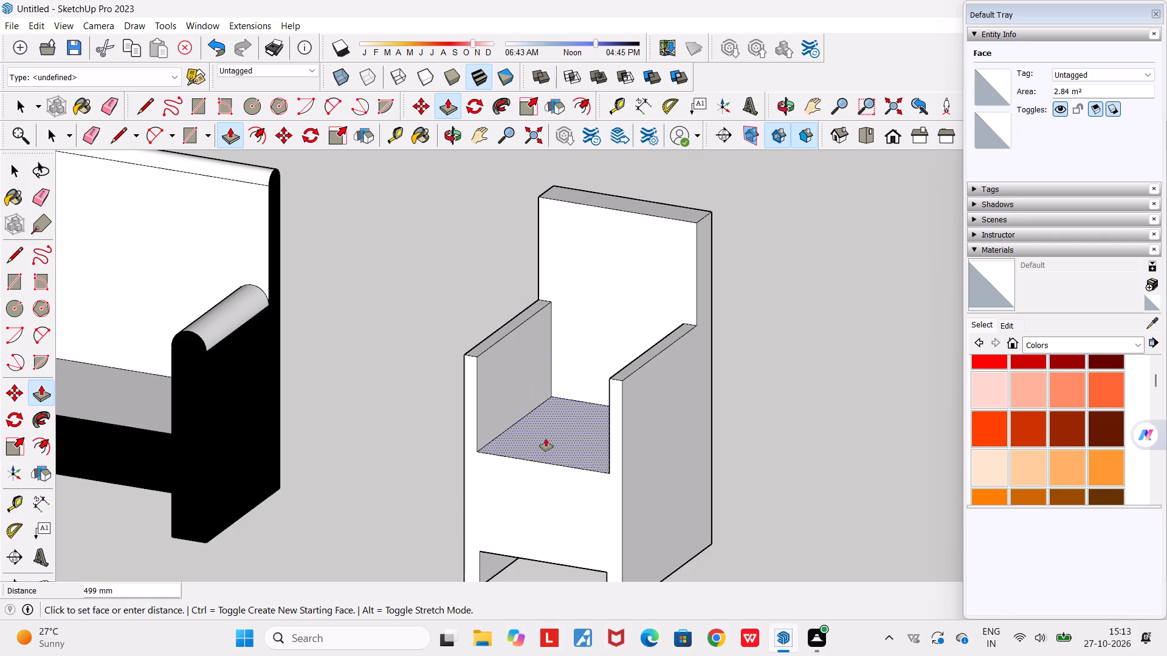
pyautogui.click(545, 433)
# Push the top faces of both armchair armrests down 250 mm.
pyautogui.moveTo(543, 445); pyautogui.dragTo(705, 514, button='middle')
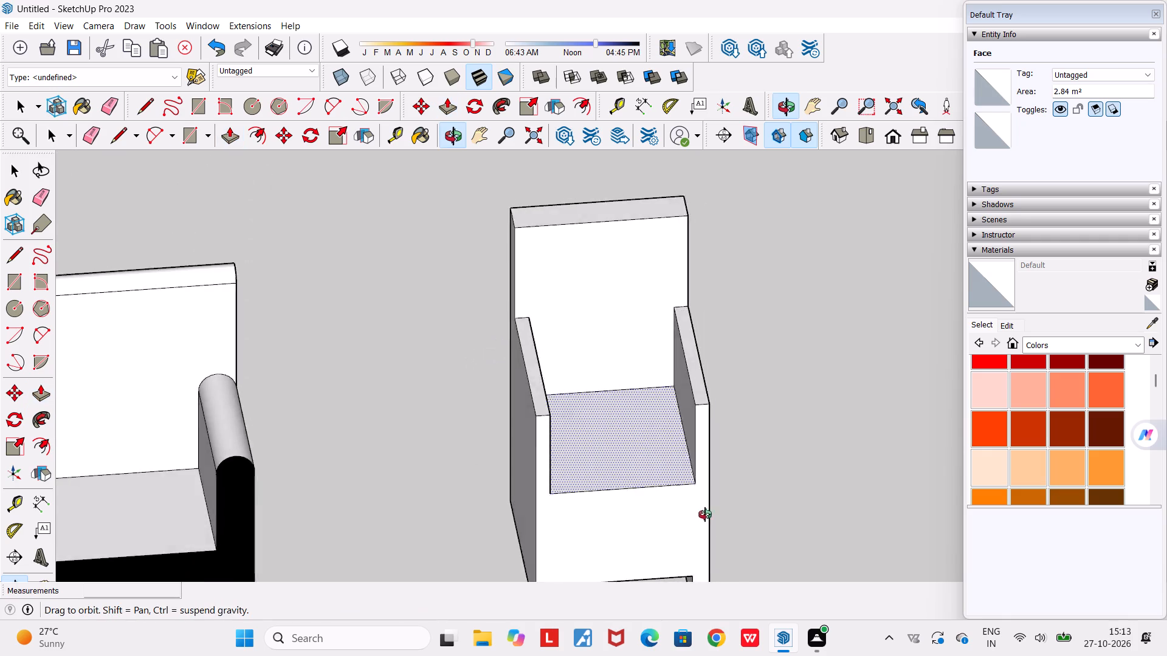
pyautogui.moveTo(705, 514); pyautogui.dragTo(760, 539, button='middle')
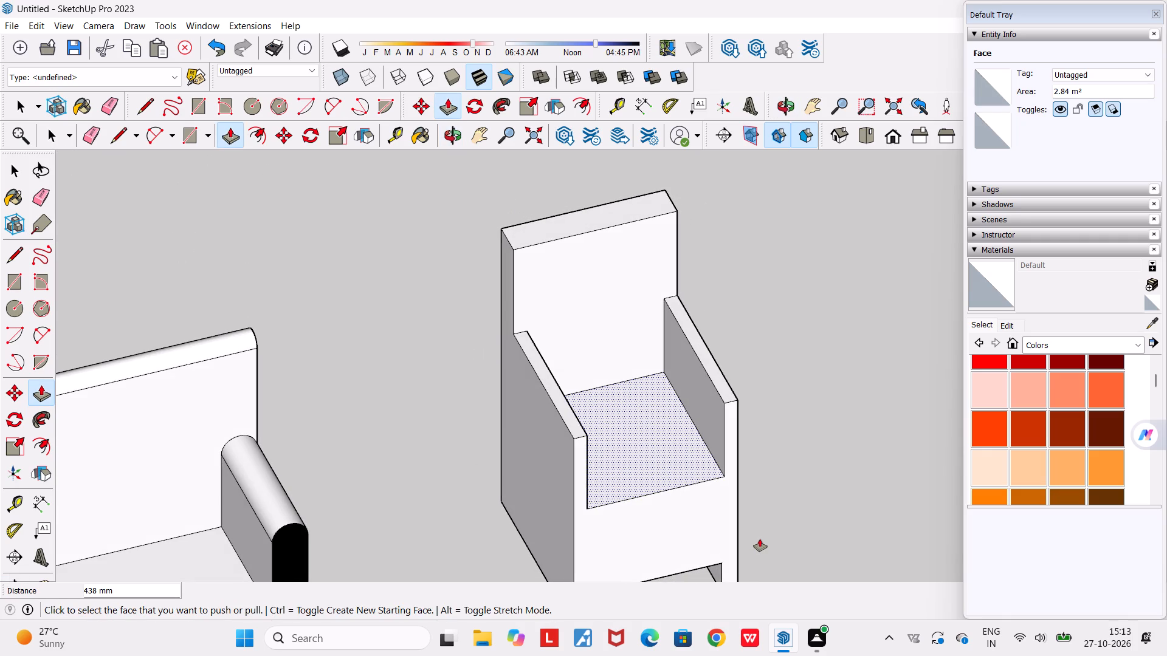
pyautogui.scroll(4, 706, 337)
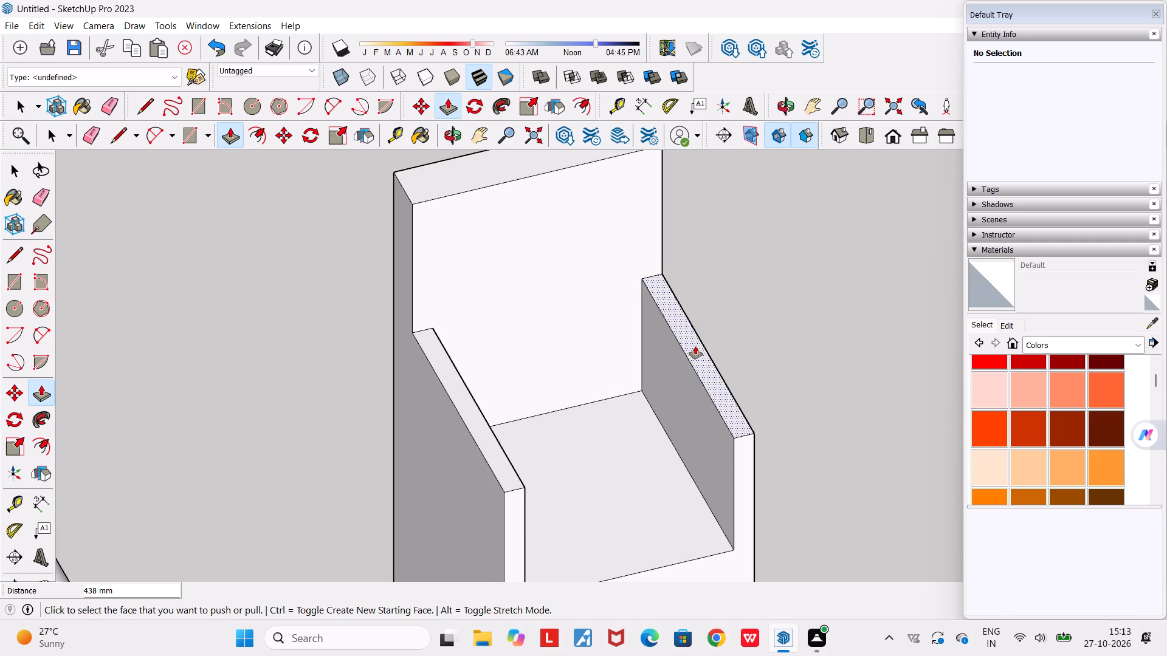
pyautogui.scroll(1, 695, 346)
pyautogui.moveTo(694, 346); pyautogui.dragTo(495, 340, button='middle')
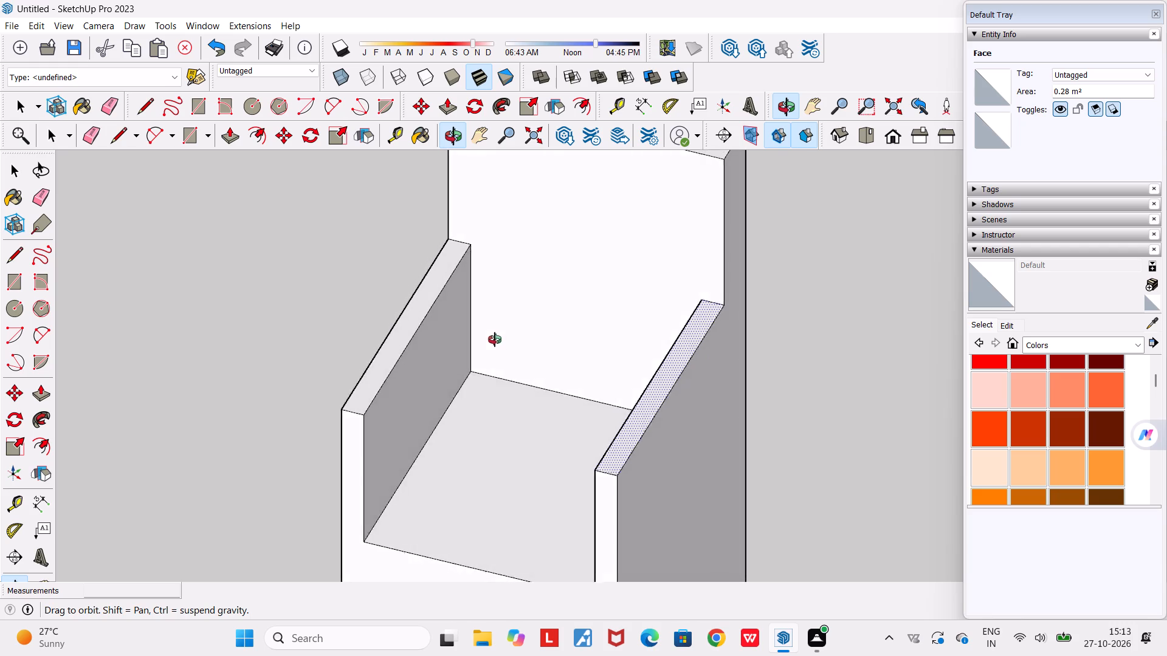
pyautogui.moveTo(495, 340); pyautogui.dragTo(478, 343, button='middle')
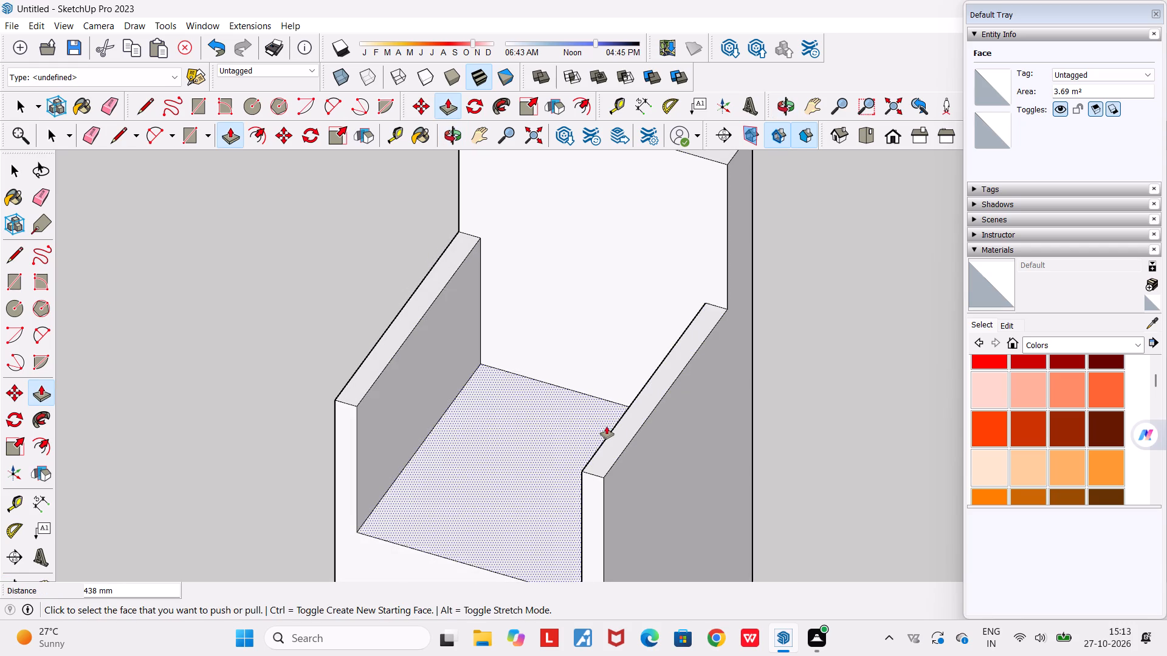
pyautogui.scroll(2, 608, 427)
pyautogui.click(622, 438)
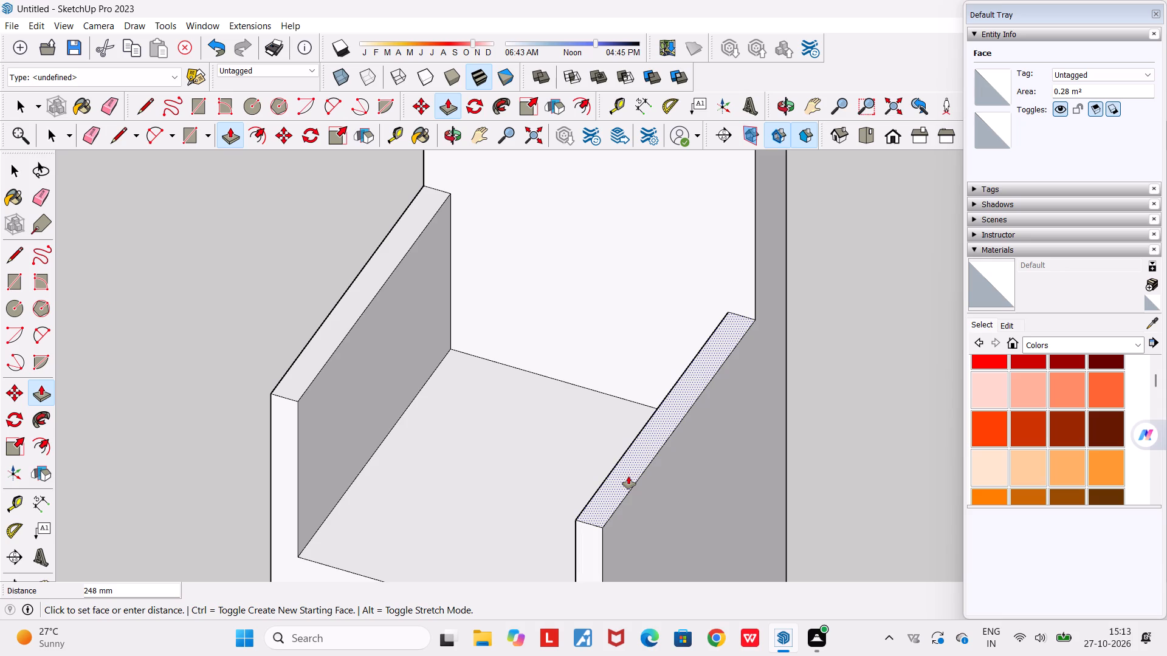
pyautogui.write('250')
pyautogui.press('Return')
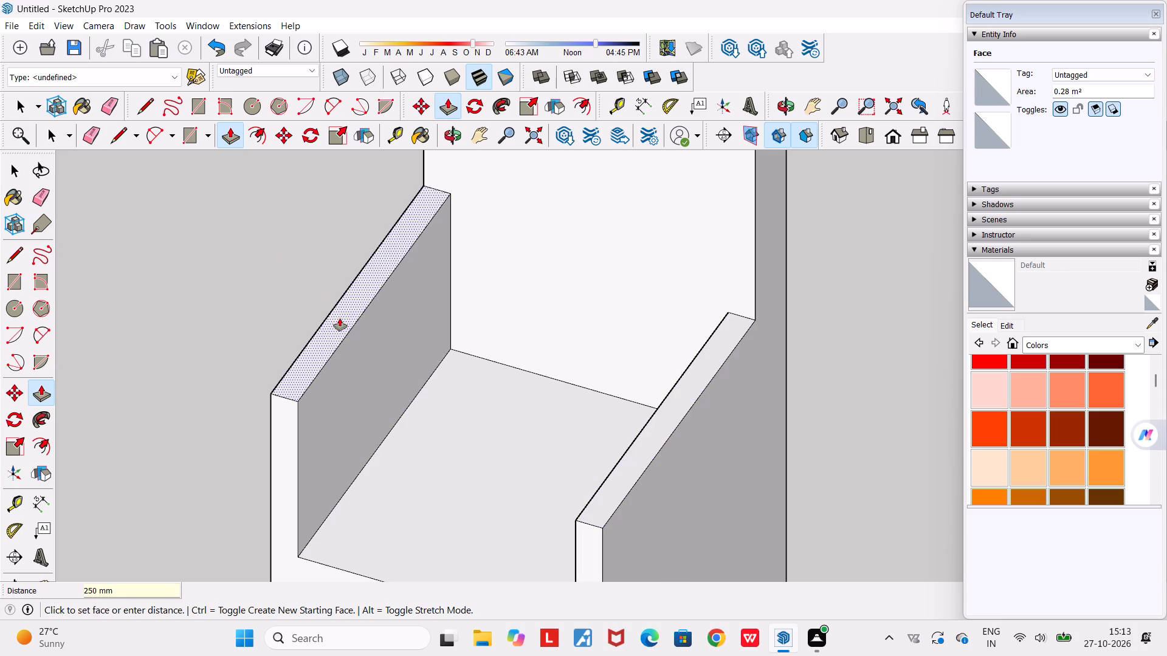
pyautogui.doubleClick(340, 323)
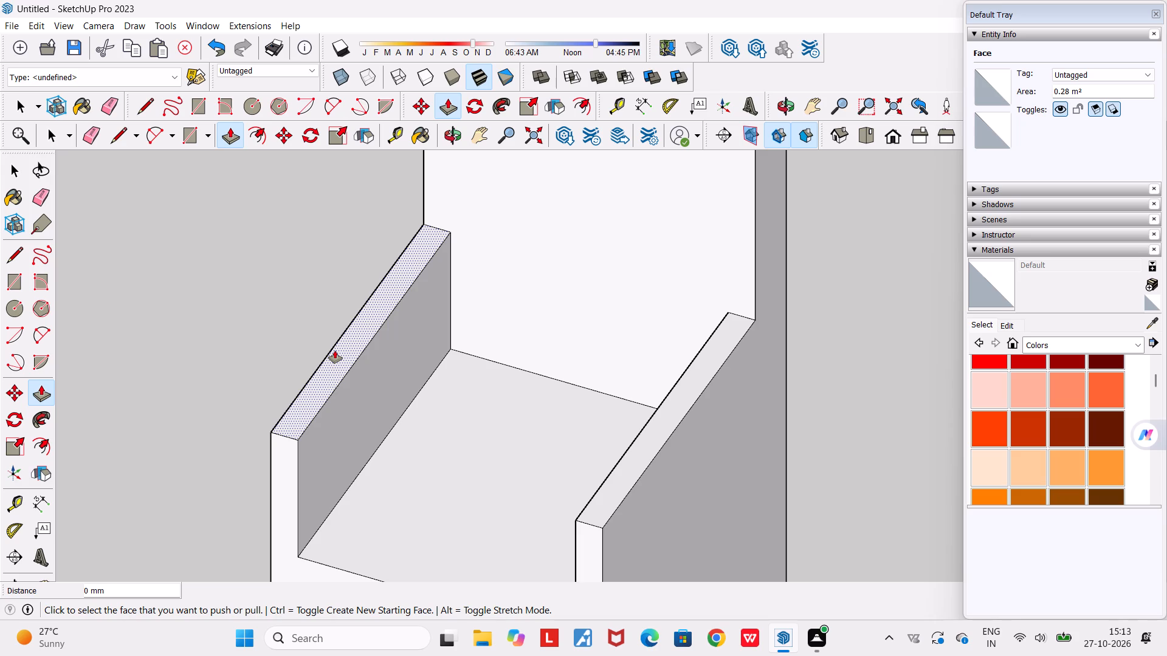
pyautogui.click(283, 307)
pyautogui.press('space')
# Examine the armchair's proportions beside the sofa from the front, the sides and near ground level.
pyautogui.moveTo(283, 307); pyautogui.dragTo(448, 310, button='middle')
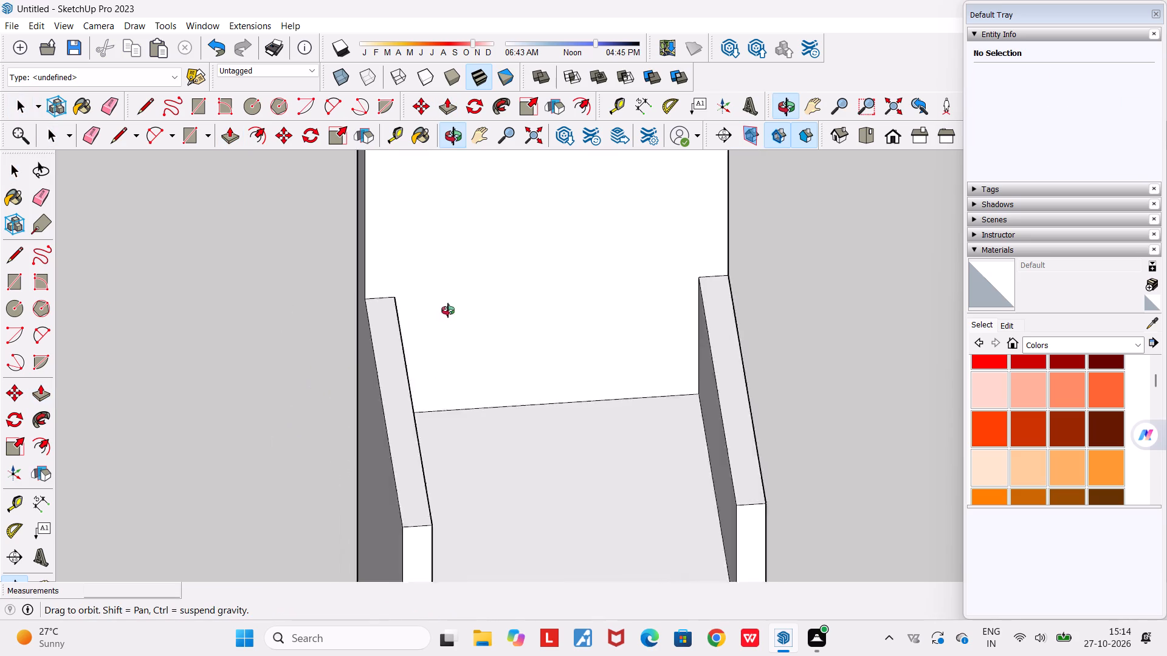
pyautogui.moveTo(448, 310); pyautogui.dragTo(562, 297, button='middle')
pyautogui.scroll(-6, 562, 297)
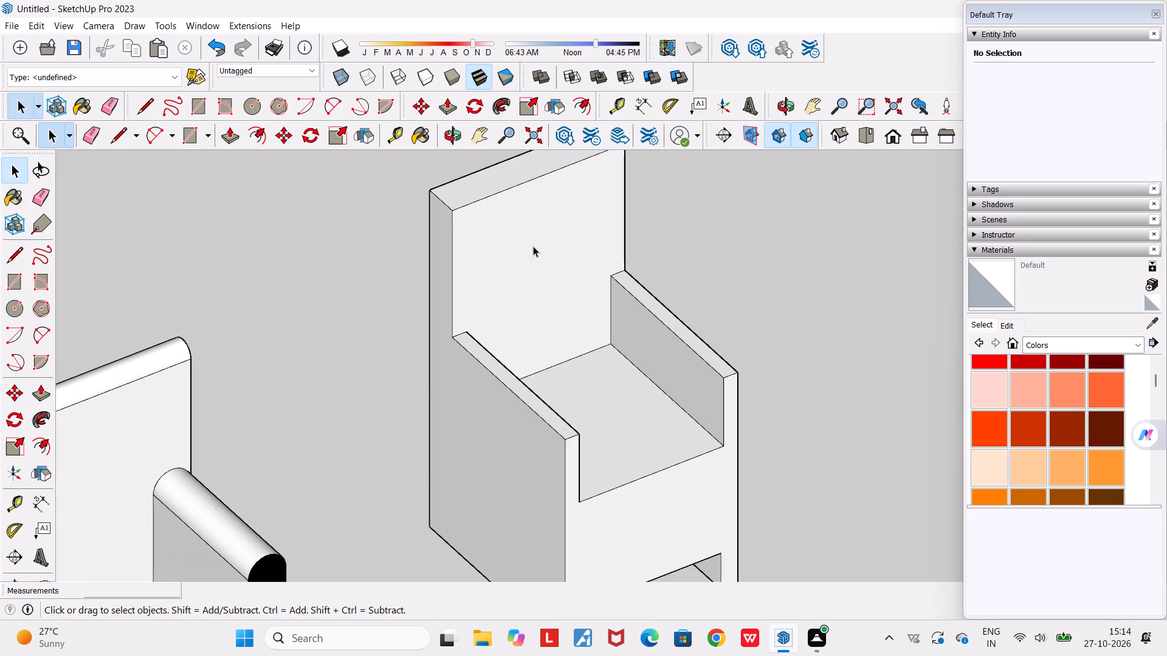
pyautogui.scroll(-5, 537, 247)
pyautogui.moveTo(549, 291); pyautogui.dragTo(435, 233, button='middle')
pyautogui.scroll(-3, 435, 231)
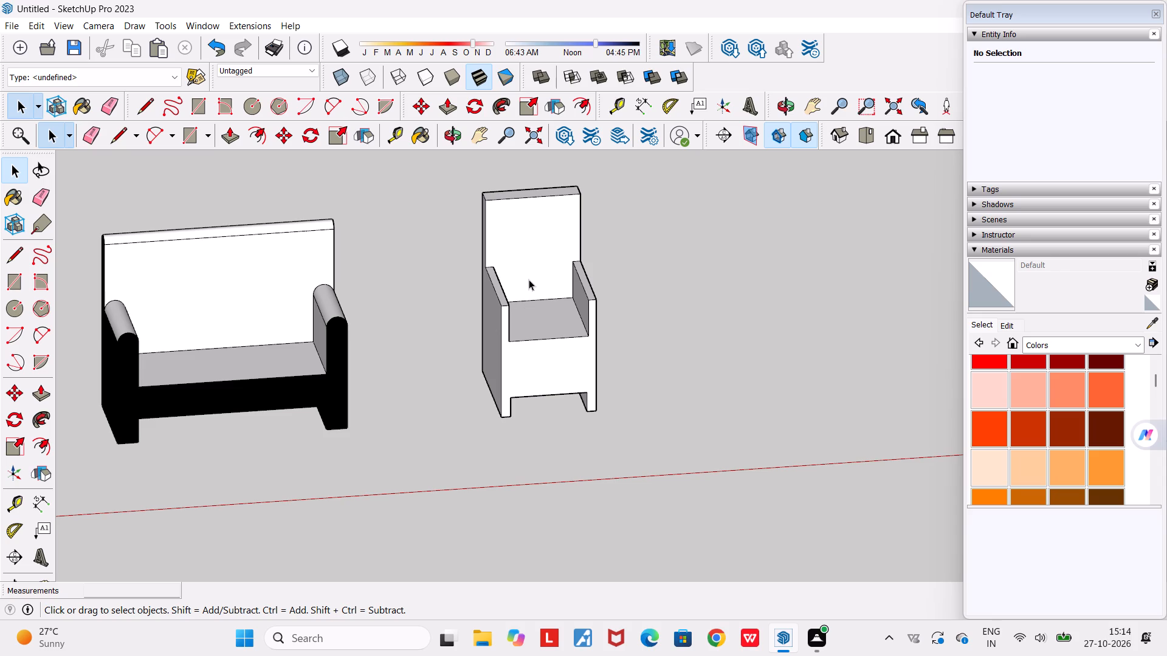
pyautogui.scroll(1, 504, 223)
pyautogui.moveTo(522, 276); pyautogui.dragTo(455, 267, button='middle')
pyautogui.scroll(-2, 455, 267)
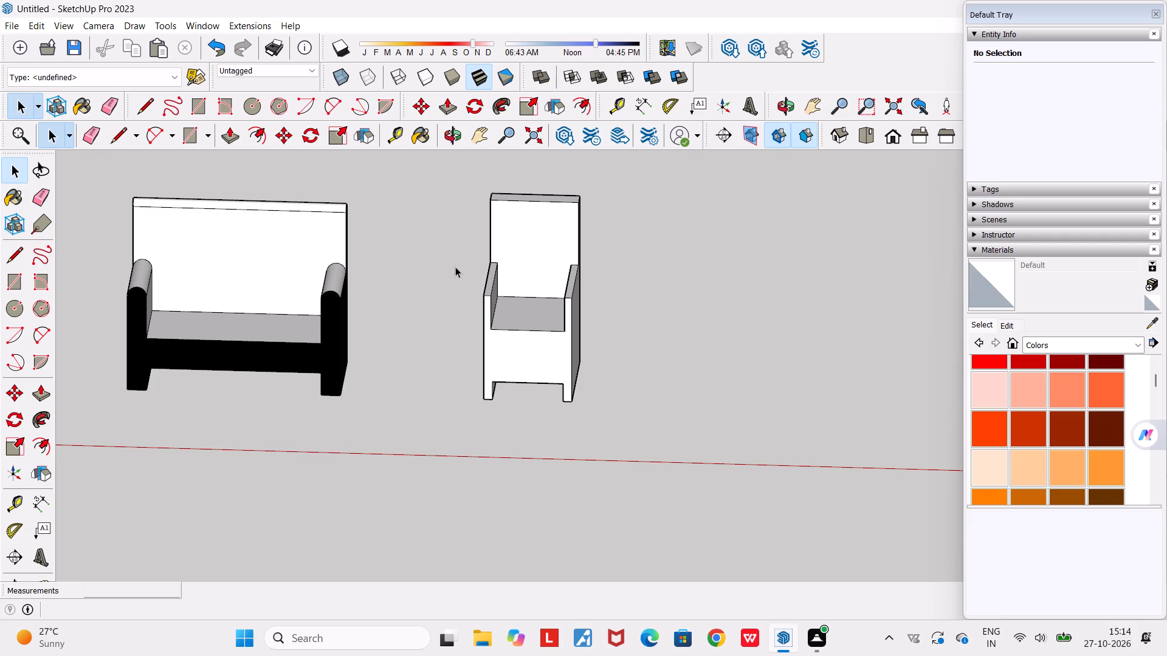
pyautogui.scroll(1, 528, 325)
pyautogui.moveTo(508, 320); pyautogui.dragTo(389, 314, button='middle')
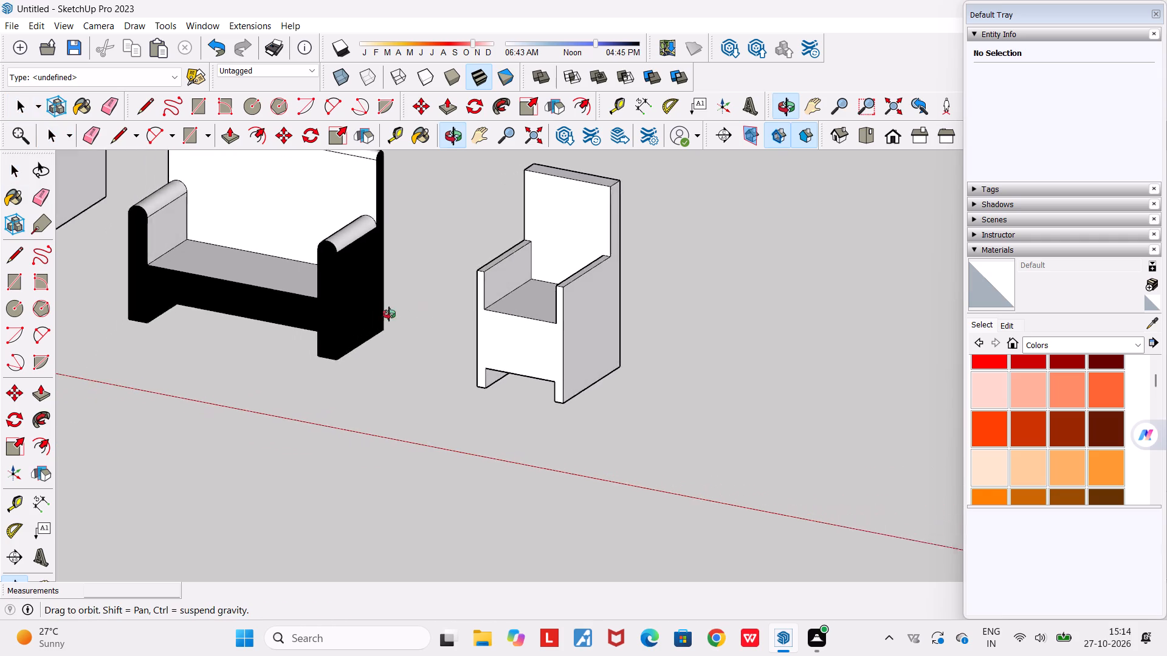
pyautogui.moveTo(389, 314); pyautogui.dragTo(385, 313, button='middle')
pyautogui.scroll(-3, 385, 313)
pyautogui.scroll(2, 495, 258)
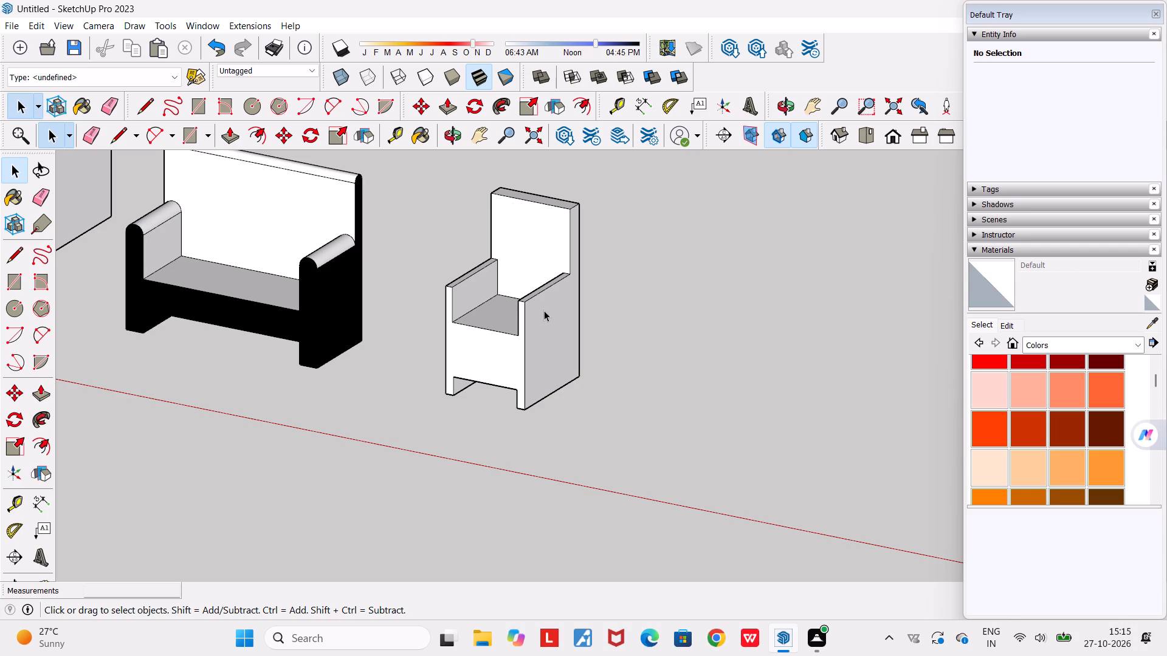
pyautogui.moveTo(549, 427); pyautogui.dragTo(601, 431, button='middle')
pyautogui.scroll(-3, 601, 431)
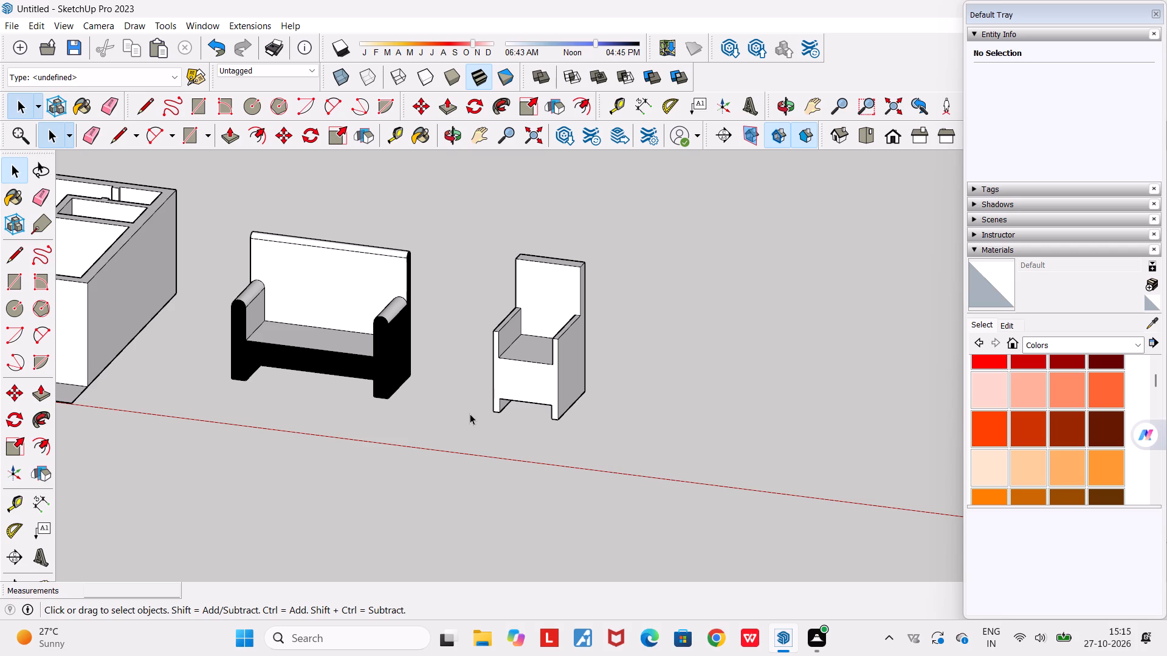
pyautogui.moveTo(533, 431); pyautogui.dragTo(570, 445, button='middle')
pyautogui.scroll(-3, 570, 445)
pyautogui.scroll(5, 560, 441)
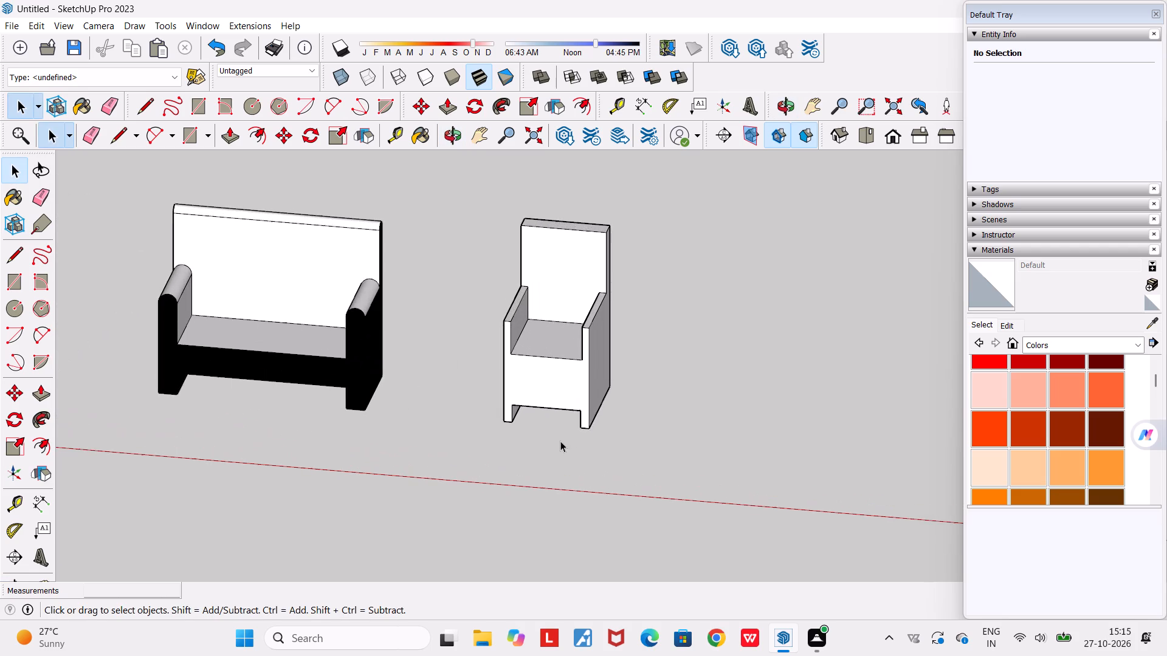
pyautogui.moveTo(522, 419); pyautogui.dragTo(578, 441, button='middle')
pyautogui.scroll(-3, 578, 442)
pyautogui.scroll(6, 565, 435)
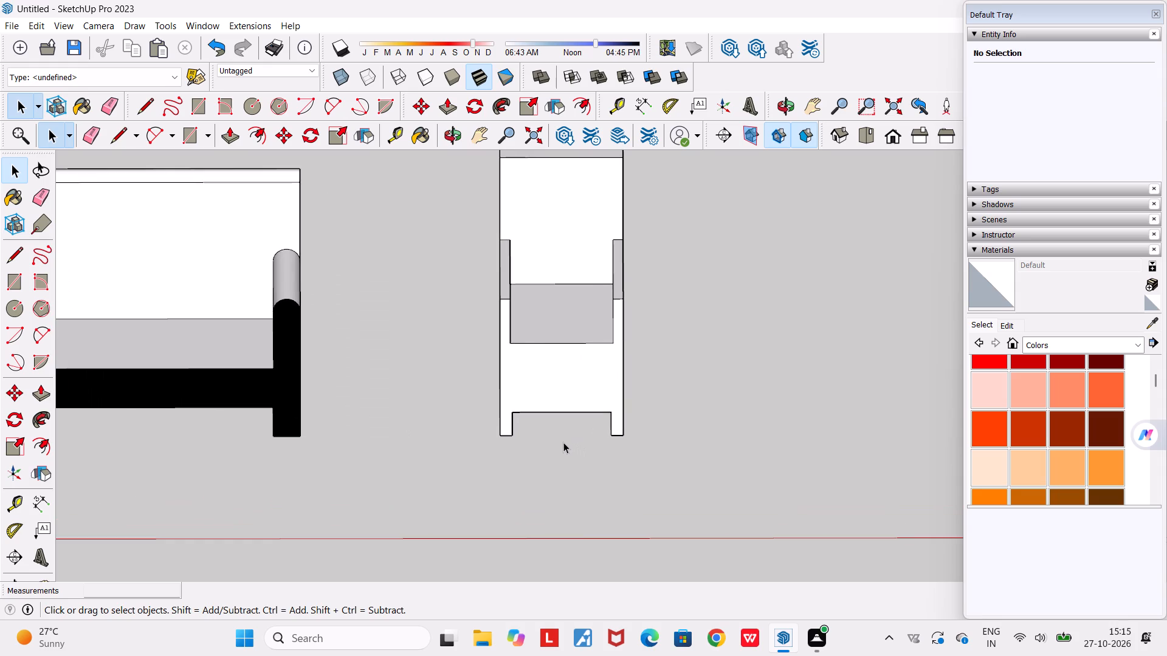
pyautogui.moveTo(552, 436); pyautogui.dragTo(477, 419, button='middle')
pyautogui.scroll(-3, 477, 419)
pyautogui.scroll(3, 493, 429)
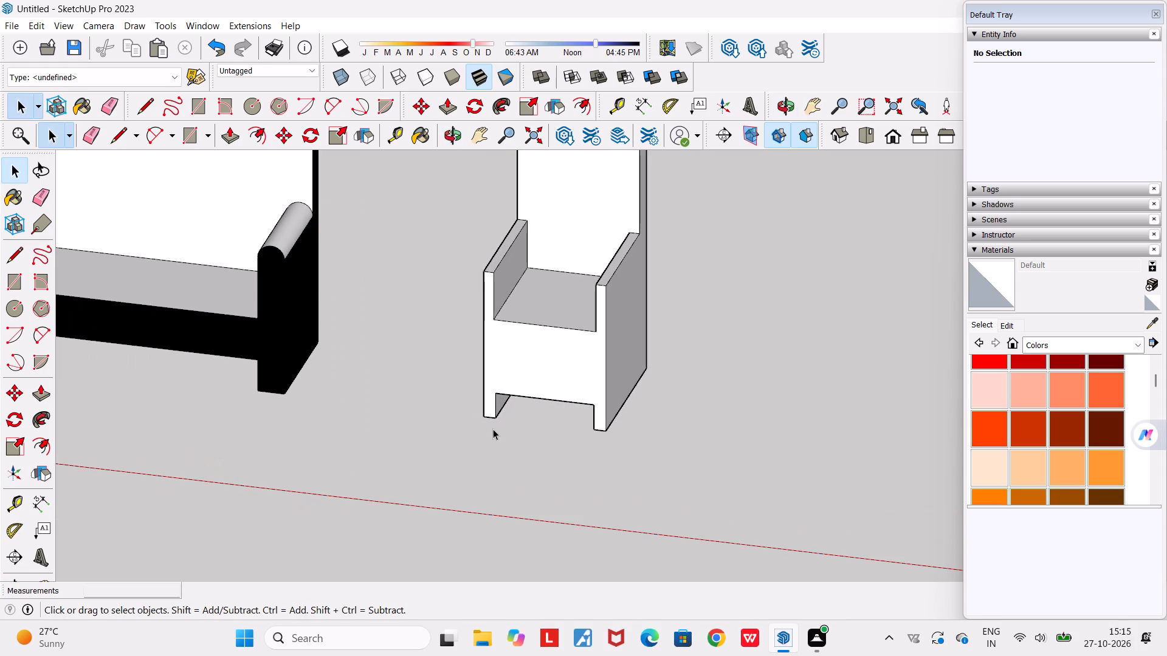
pyautogui.scroll(-3, 481, 423)
pyautogui.moveTo(514, 442); pyautogui.dragTo(413, 423, button='middle')
pyautogui.scroll(-1, 413, 423)
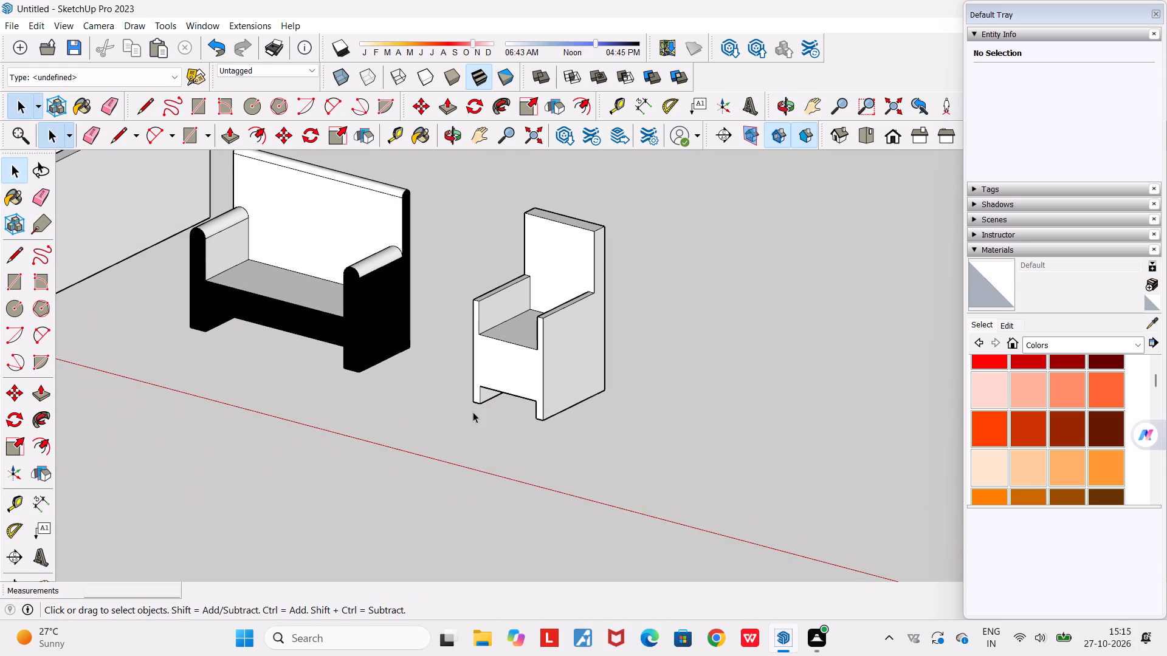
pyautogui.scroll(2, 473, 412)
pyautogui.moveTo(474, 412); pyautogui.dragTo(576, 304, button='middle')
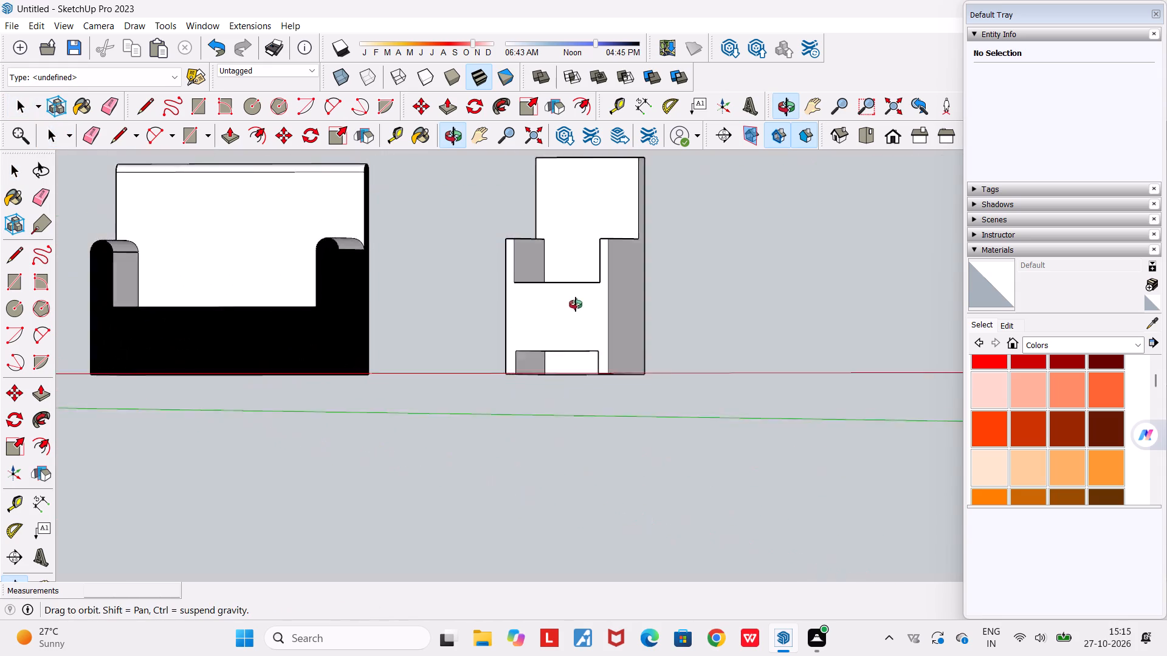
# Draw a 200 mm vertical line up from the midpoint of the front top edge of the armchair armrest nearest the sofa.
pyautogui.moveTo(576, 304); pyautogui.dragTo(694, 402, button='middle')
pyautogui.scroll(4, 572, 280)
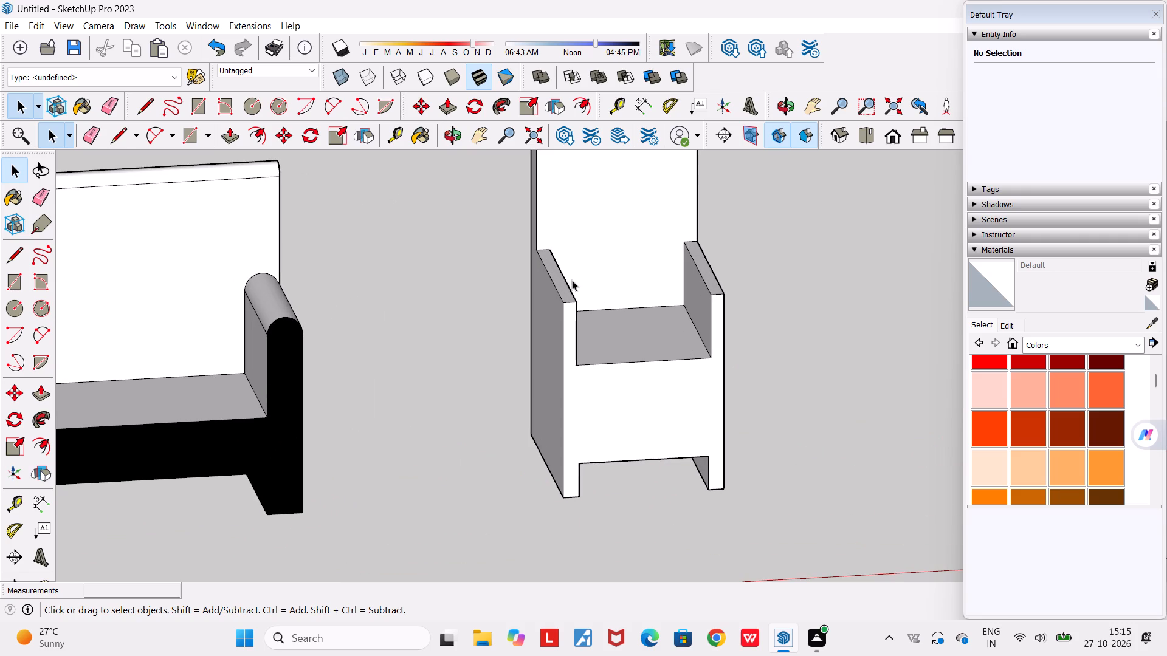
pyautogui.press('l')
pyautogui.press('Return')
pyautogui.scroll(2, 572, 280)
pyautogui.scroll(4, 566, 334)
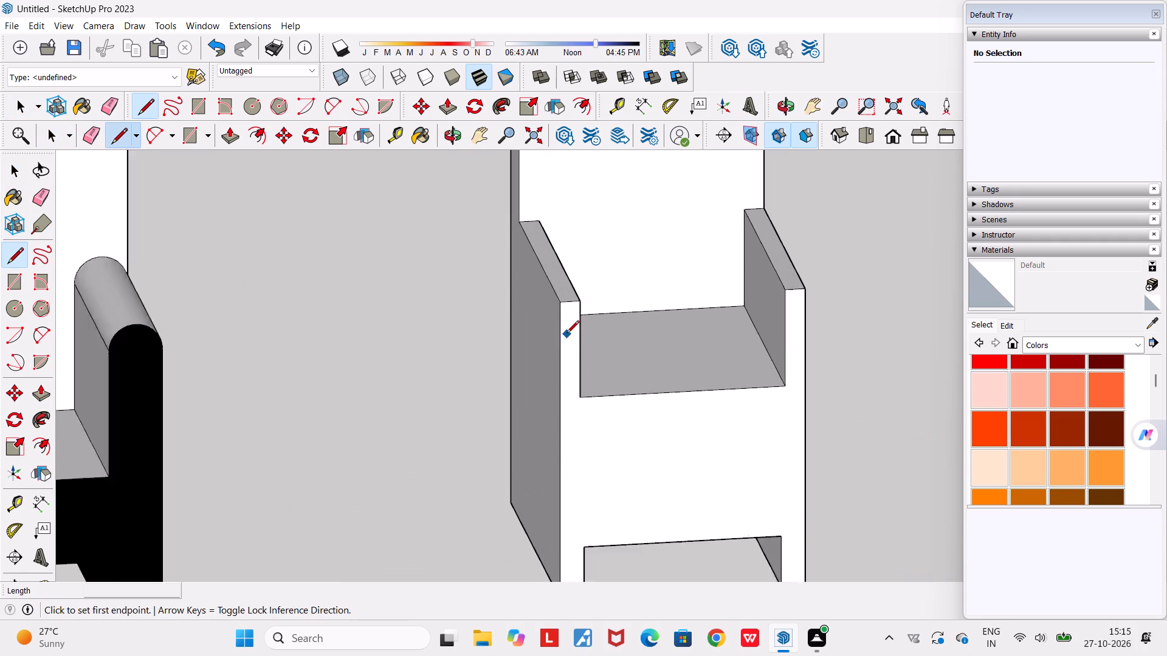
pyautogui.moveTo(573, 303); pyautogui.dragTo(520, 298, button='middle')
pyautogui.scroll(4, 538, 275)
pyautogui.click(524, 289)
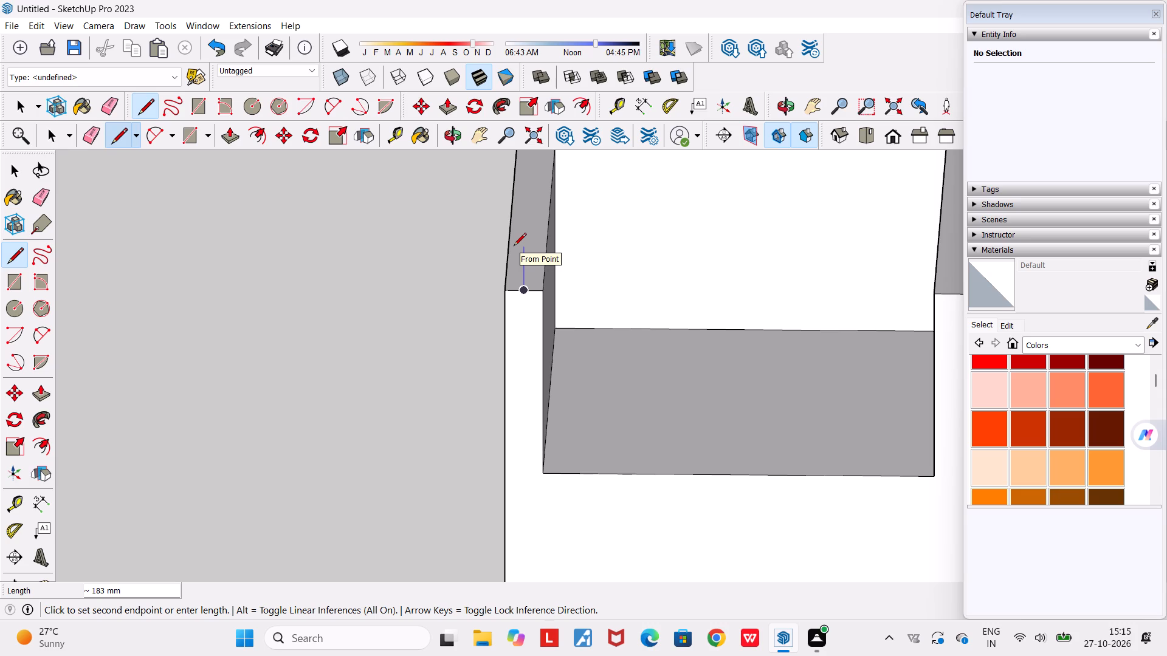
pyautogui.write('200')
pyautogui.press('Return')
pyautogui.press('space')
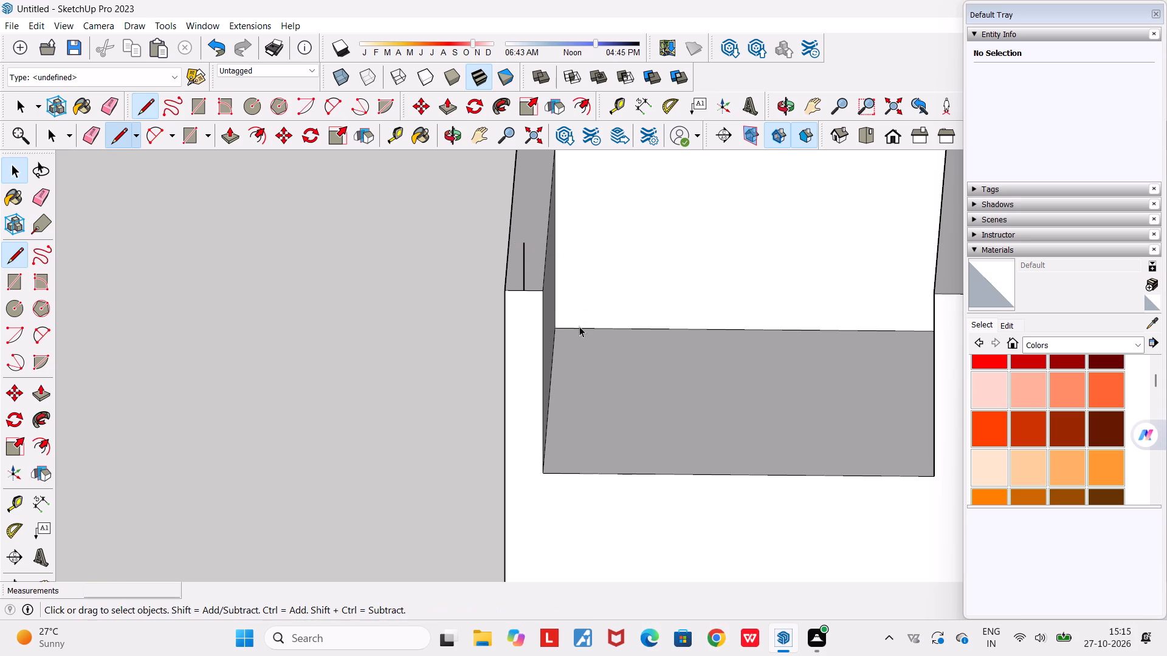
# Draw a vertical circle of 75 mm radius on the armrest's front face, centred on the base of the vertical line.
pyautogui.scroll(1, 512, 284)
pyautogui.moveTo(512, 283); pyautogui.dragTo(535, 278, button='middle')
pyautogui.scroll(-2, 535, 278)
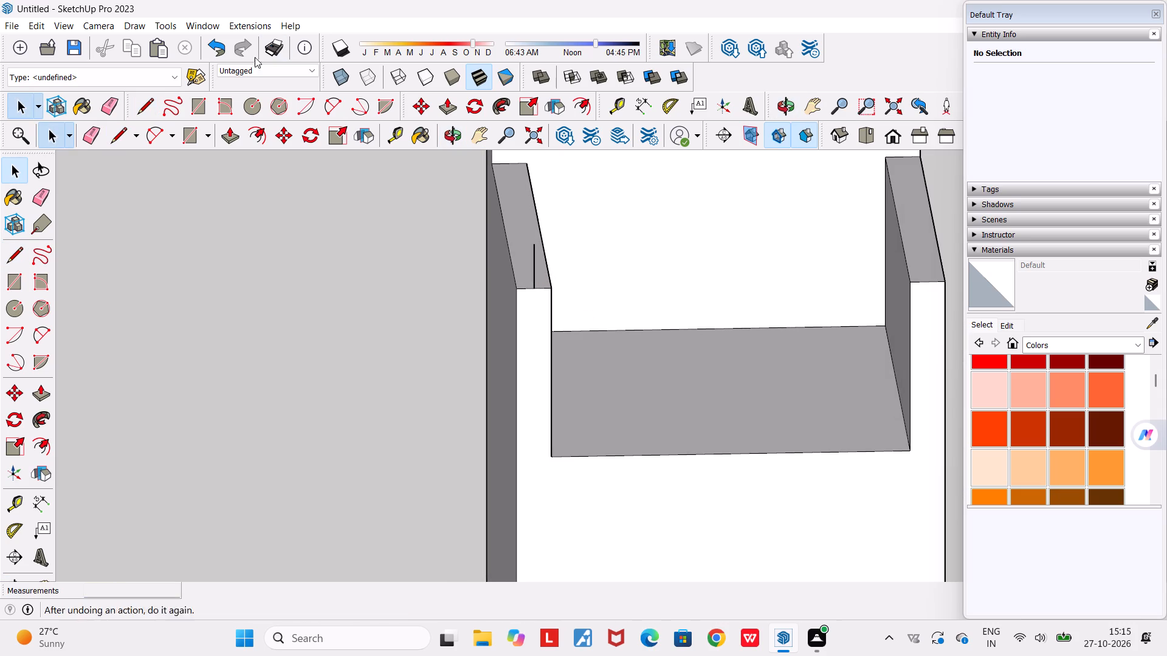
pyautogui.click(253, 112)
pyautogui.scroll(4, 535, 300)
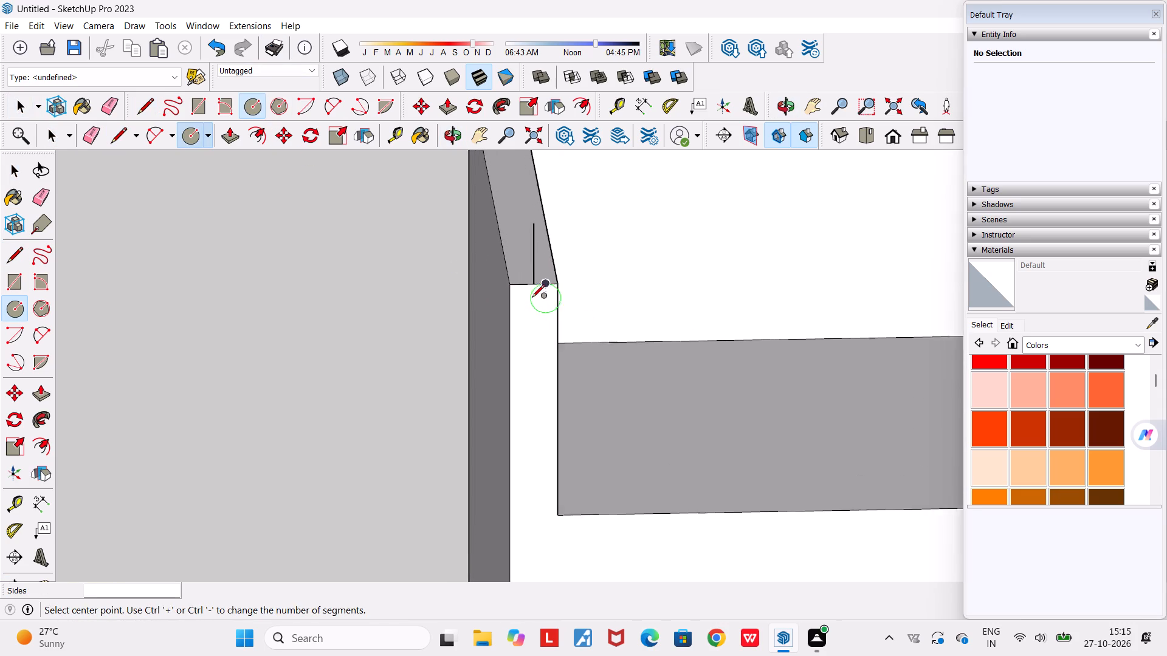
pyautogui.scroll(11, 532, 298)
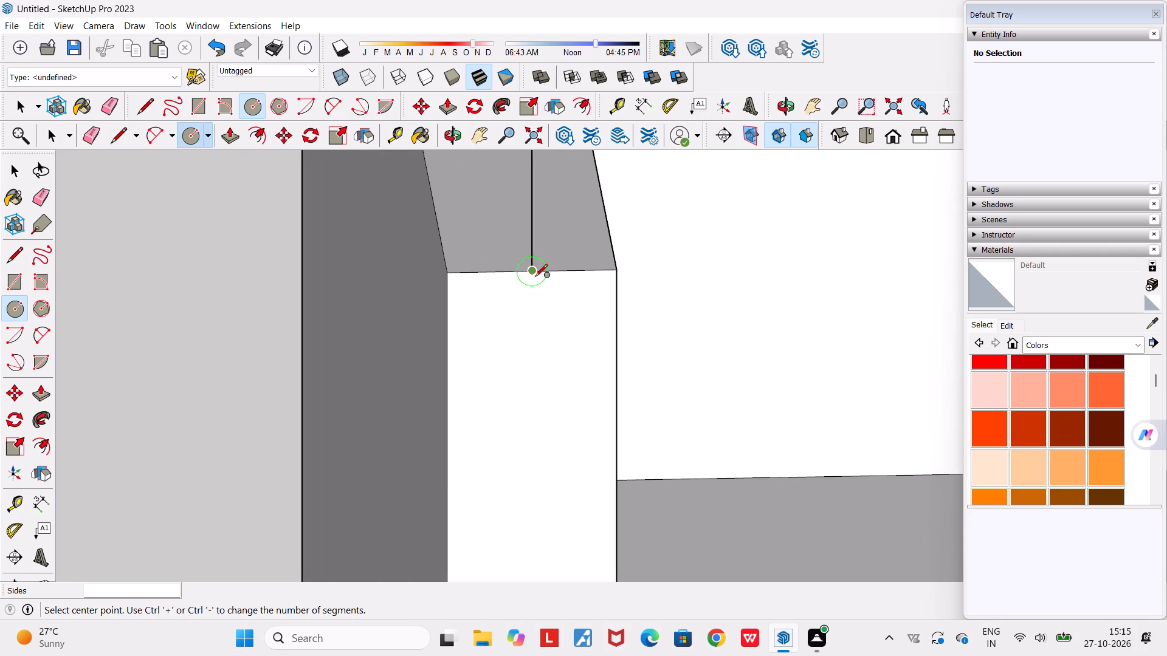
pyautogui.click(532, 276)
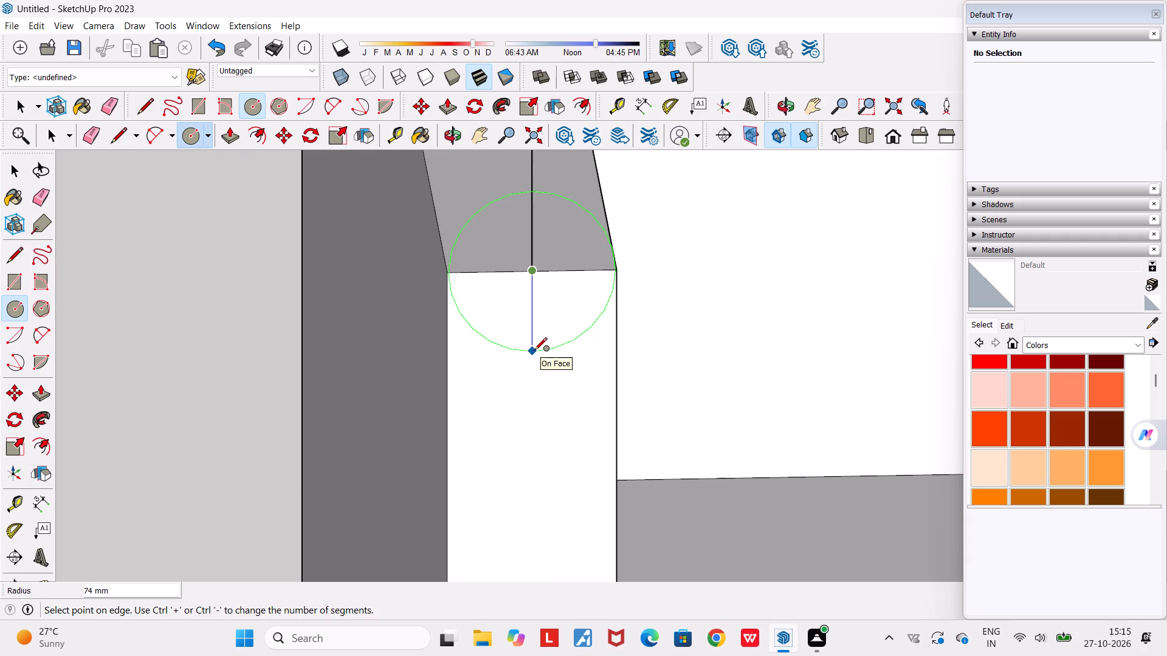
pyautogui.click(539, 353)
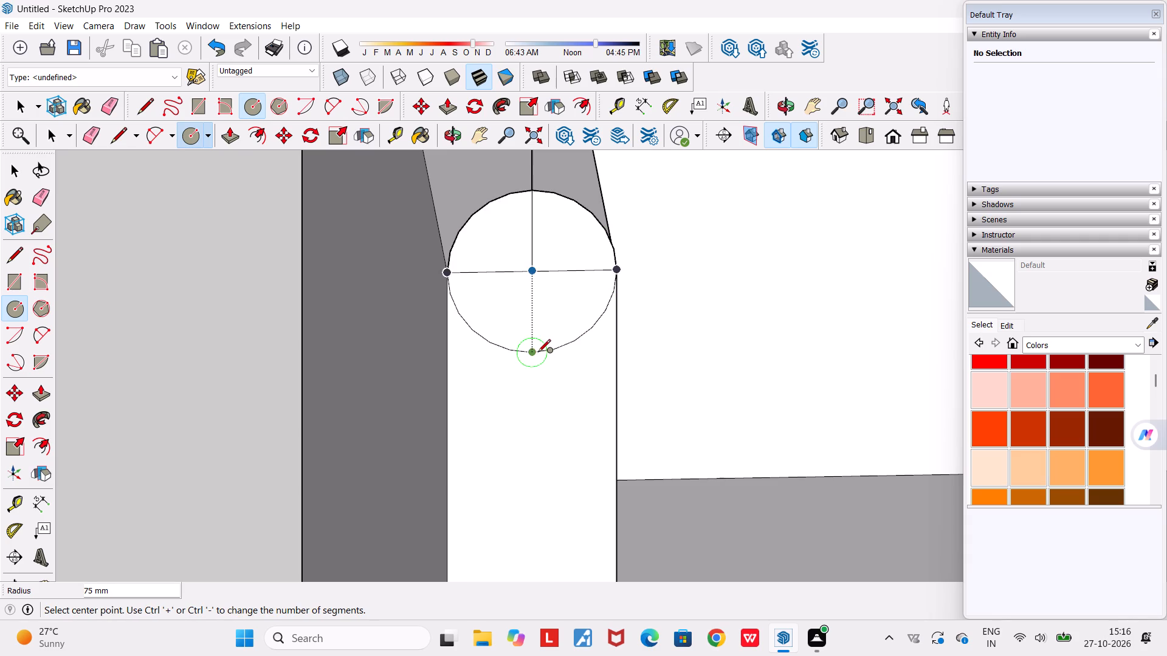
pyautogui.scroll(1, 534, 343)
pyautogui.moveTo(520, 335); pyautogui.dragTo(320, 309, button='middle')
pyautogui.scroll(-11, 320, 309)
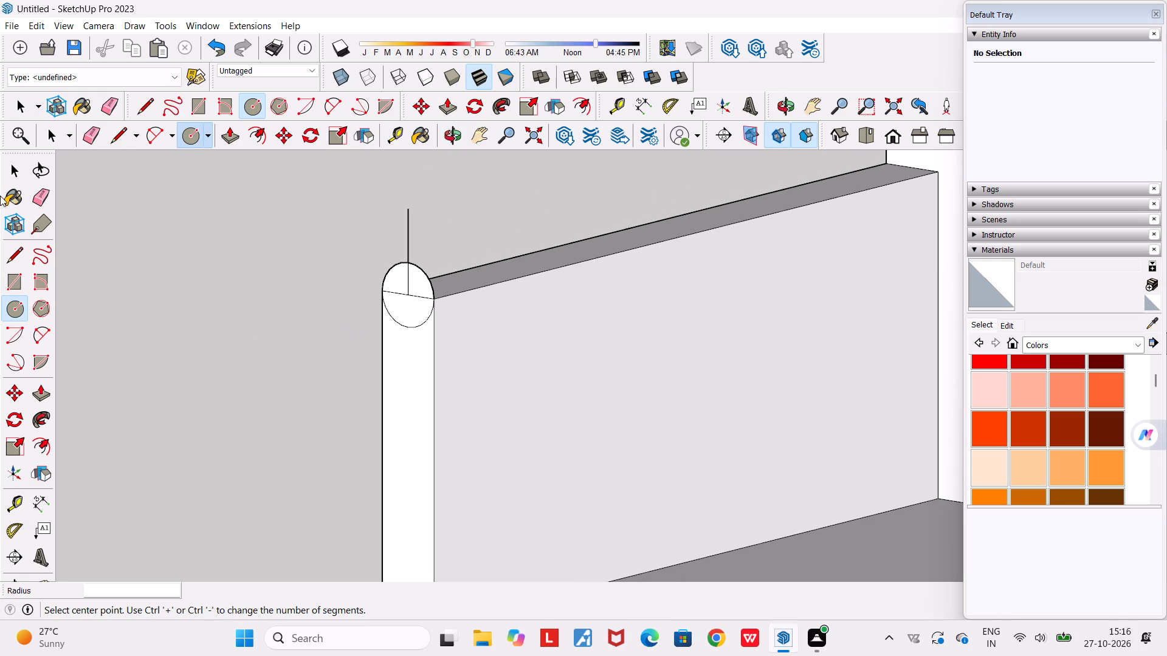
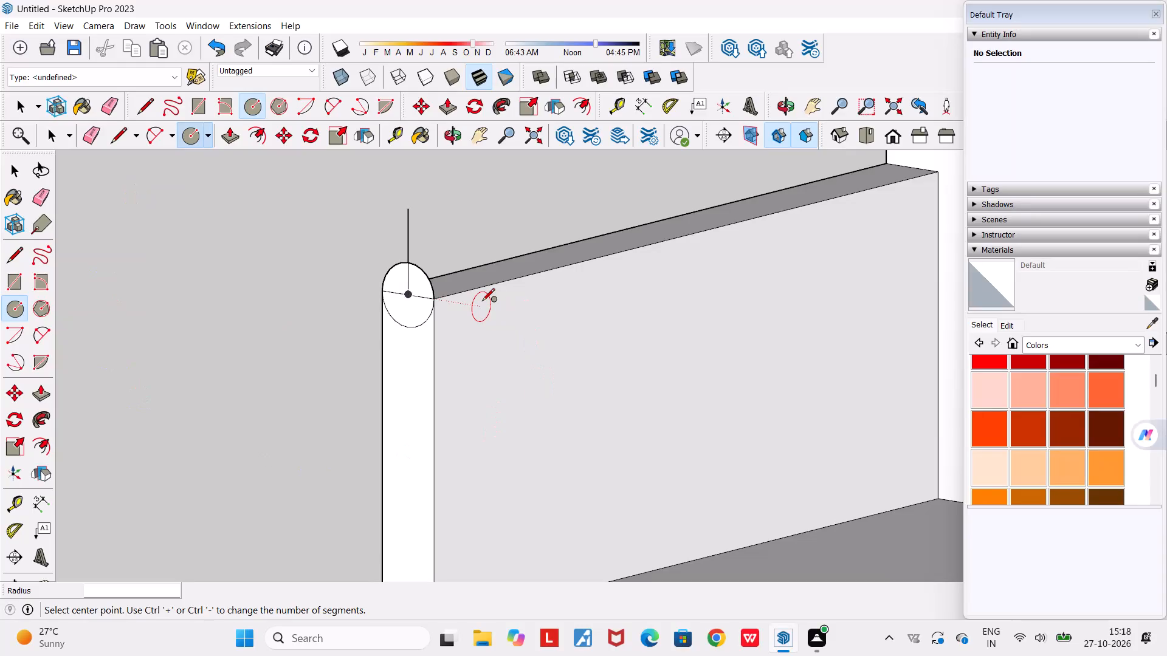
# Erase the vertical line and the circle's lower arc from the armrest nearest the sofa, leaving a half-circle profile above its front face.
pyautogui.press('space')
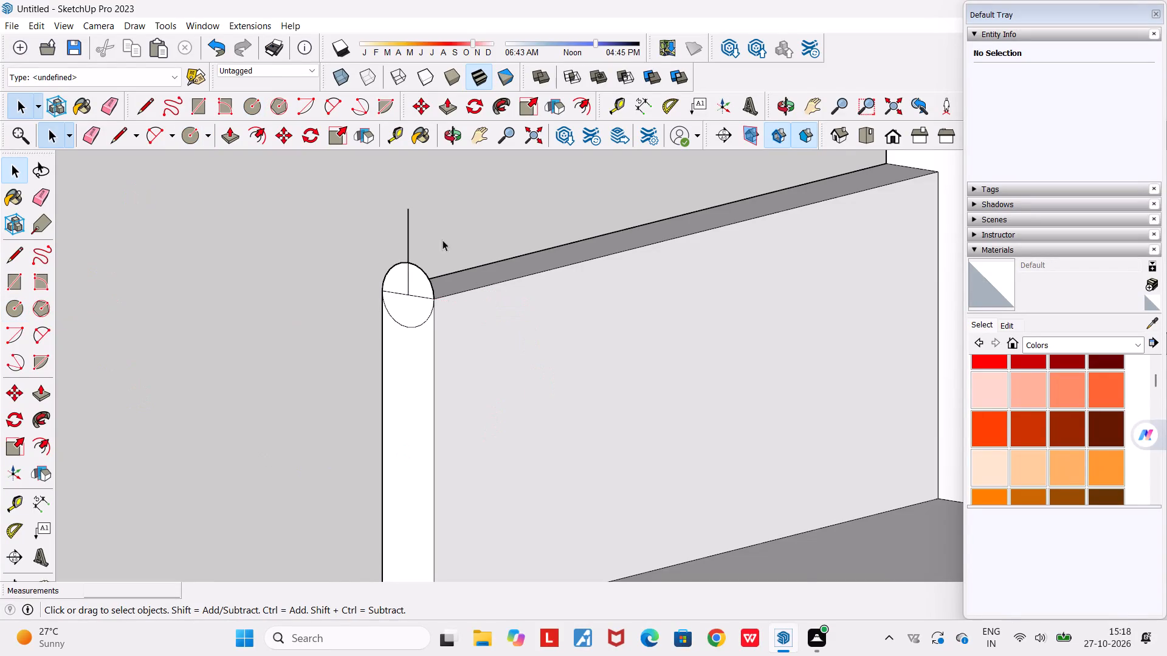
pyautogui.scroll(2, 429, 236)
pyautogui.press('e')
pyautogui.moveTo(427, 236); pyautogui.dragTo(385, 234)
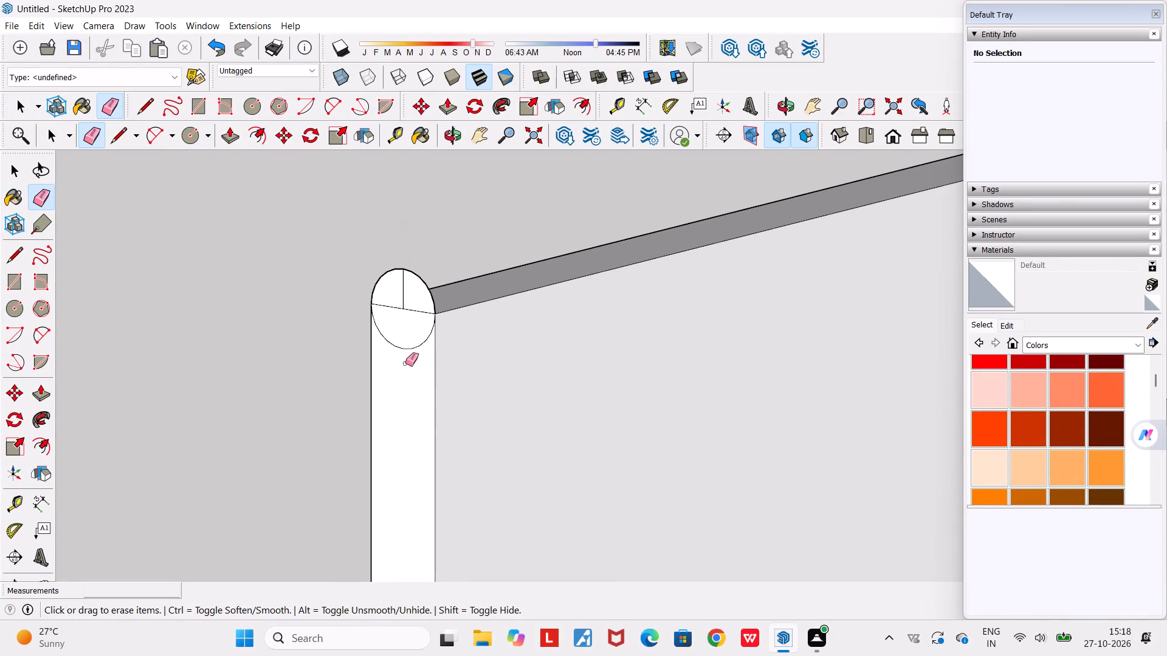
pyautogui.scroll(3, 398, 358)
pyautogui.moveTo(398, 337); pyautogui.dragTo(394, 373)
pyautogui.moveTo(408, 268); pyautogui.dragTo(393, 268)
pyautogui.scroll(-4, 405, 302)
pyautogui.moveTo(387, 329); pyautogui.dragTo(299, 330, button='middle')
pyautogui.scroll(-9, 299, 330)
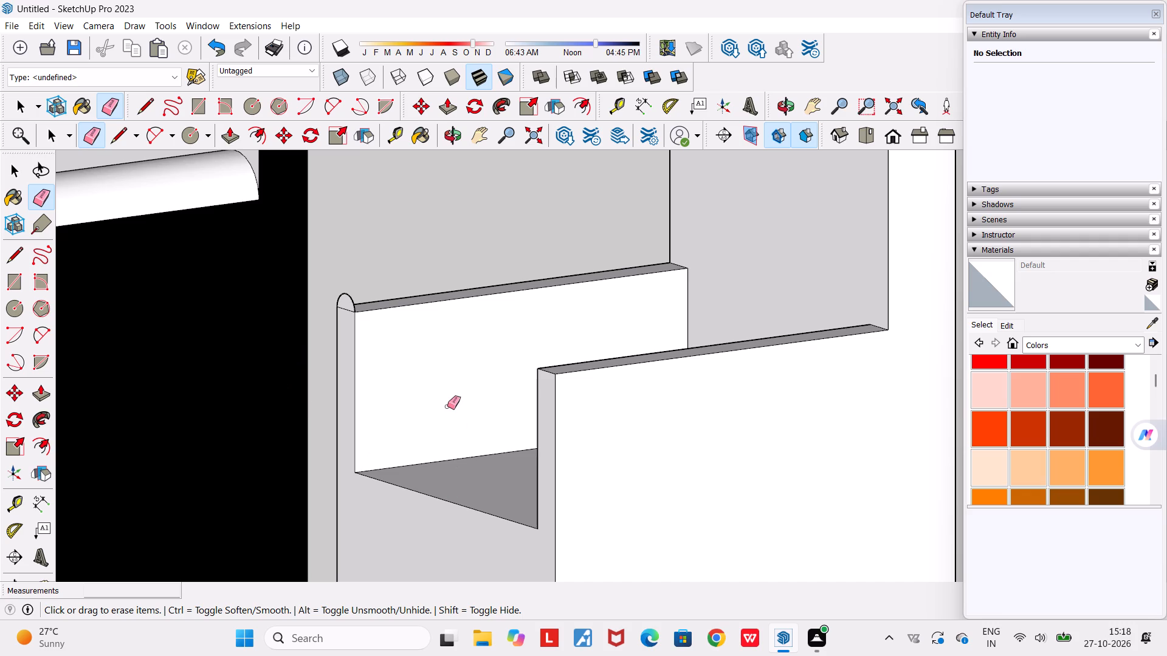
pyautogui.press('space')
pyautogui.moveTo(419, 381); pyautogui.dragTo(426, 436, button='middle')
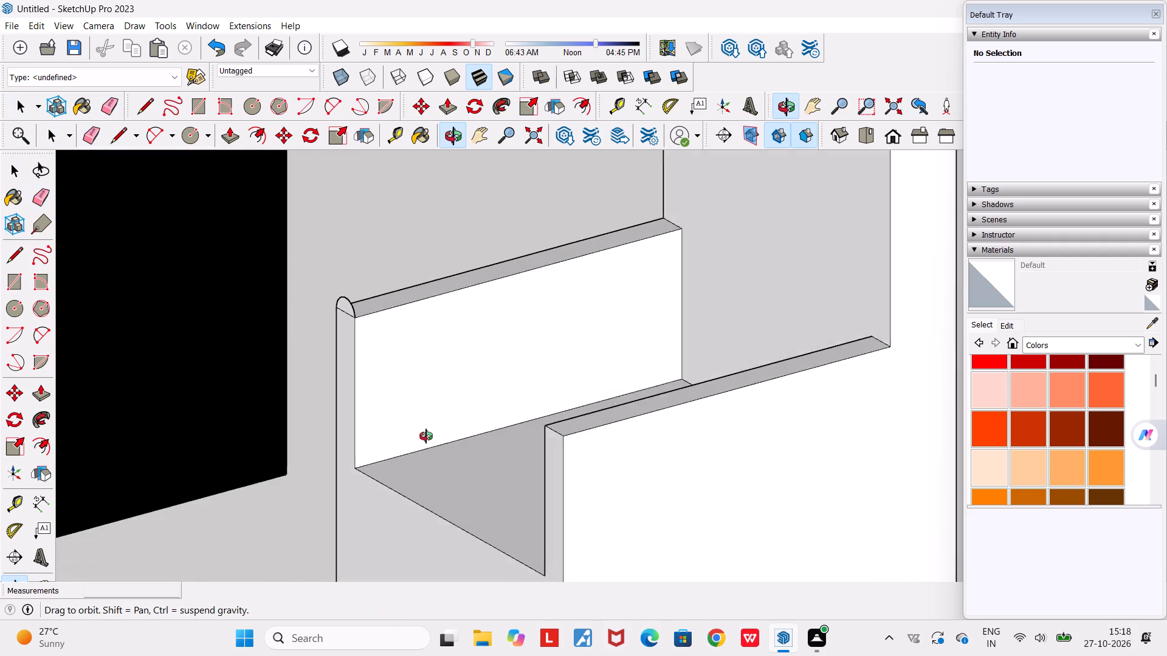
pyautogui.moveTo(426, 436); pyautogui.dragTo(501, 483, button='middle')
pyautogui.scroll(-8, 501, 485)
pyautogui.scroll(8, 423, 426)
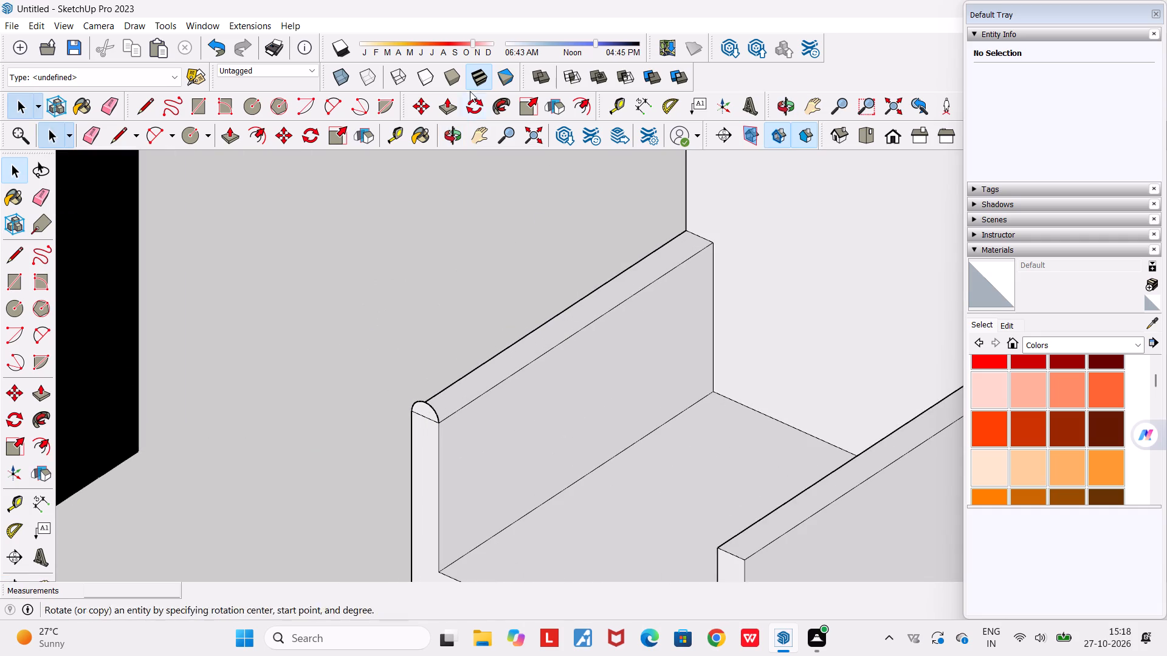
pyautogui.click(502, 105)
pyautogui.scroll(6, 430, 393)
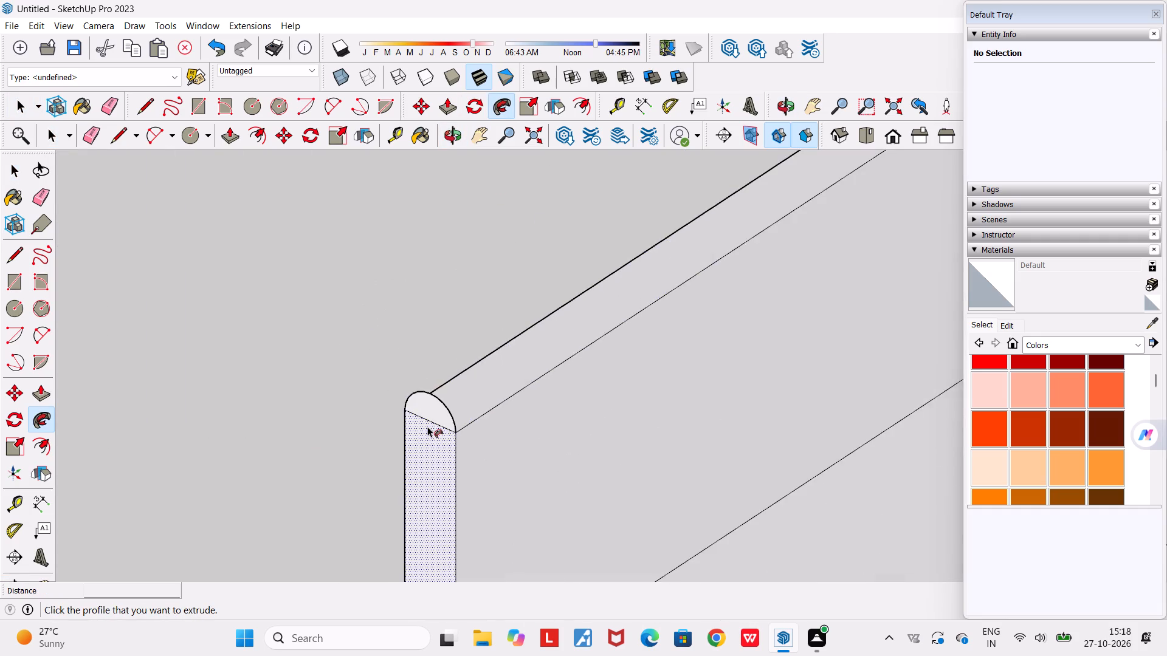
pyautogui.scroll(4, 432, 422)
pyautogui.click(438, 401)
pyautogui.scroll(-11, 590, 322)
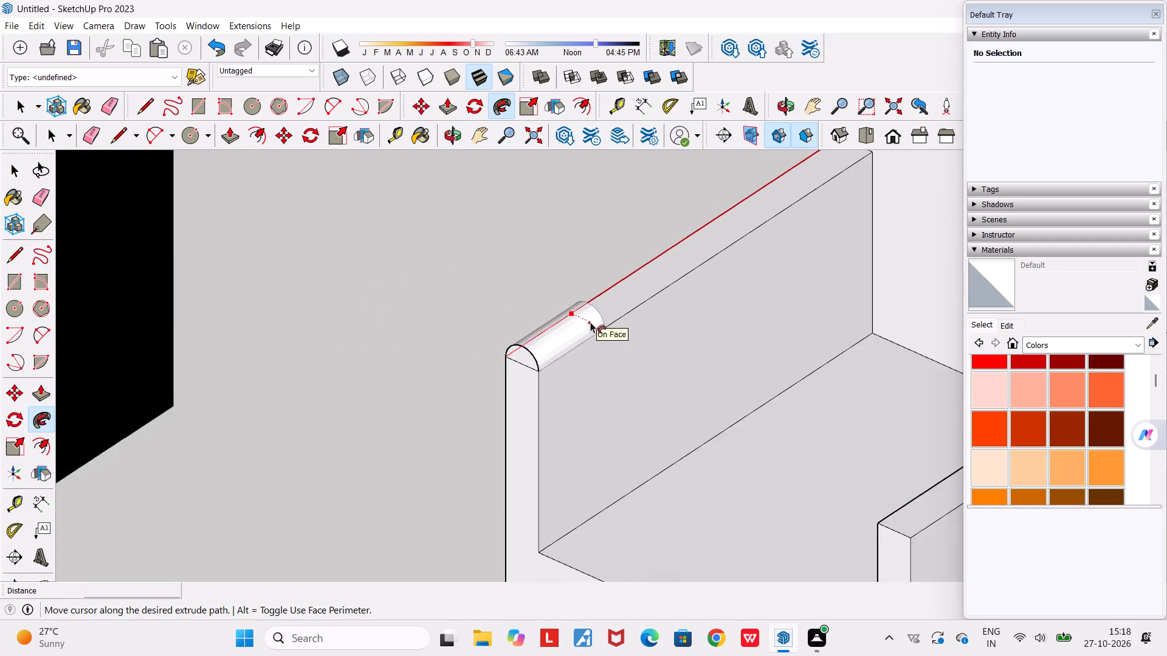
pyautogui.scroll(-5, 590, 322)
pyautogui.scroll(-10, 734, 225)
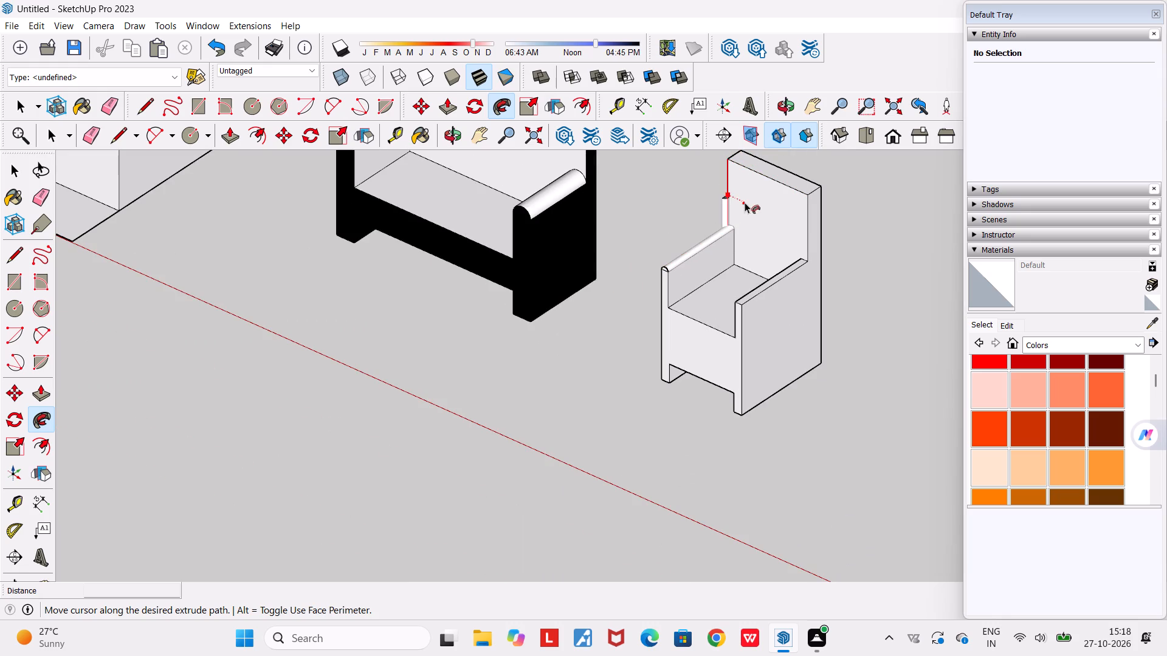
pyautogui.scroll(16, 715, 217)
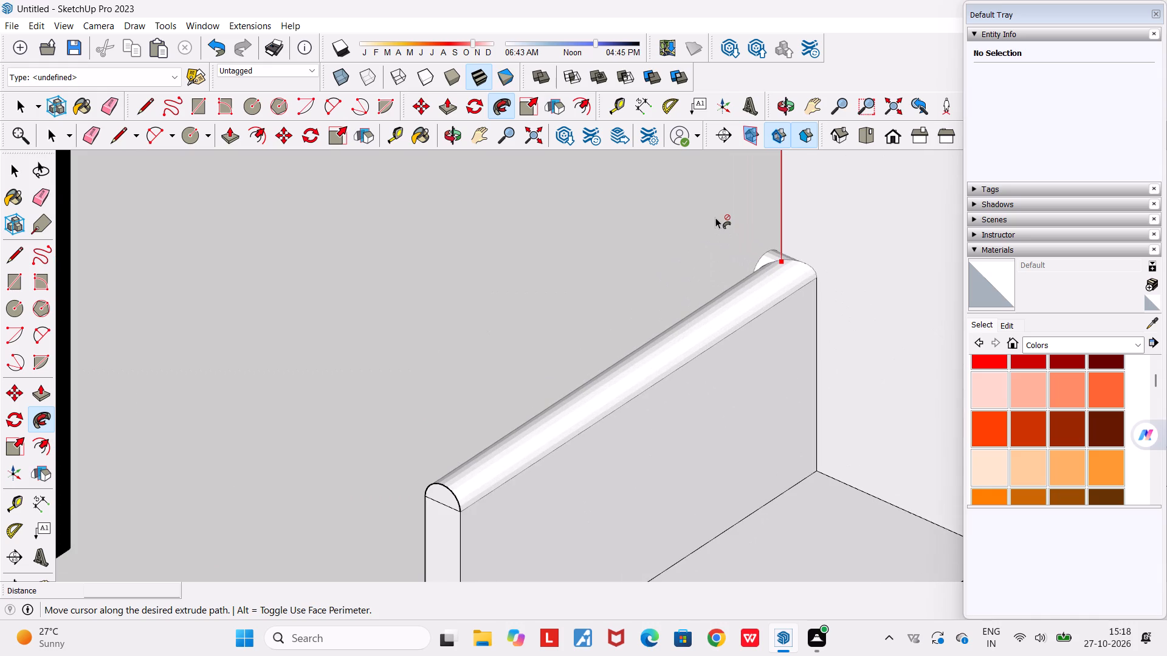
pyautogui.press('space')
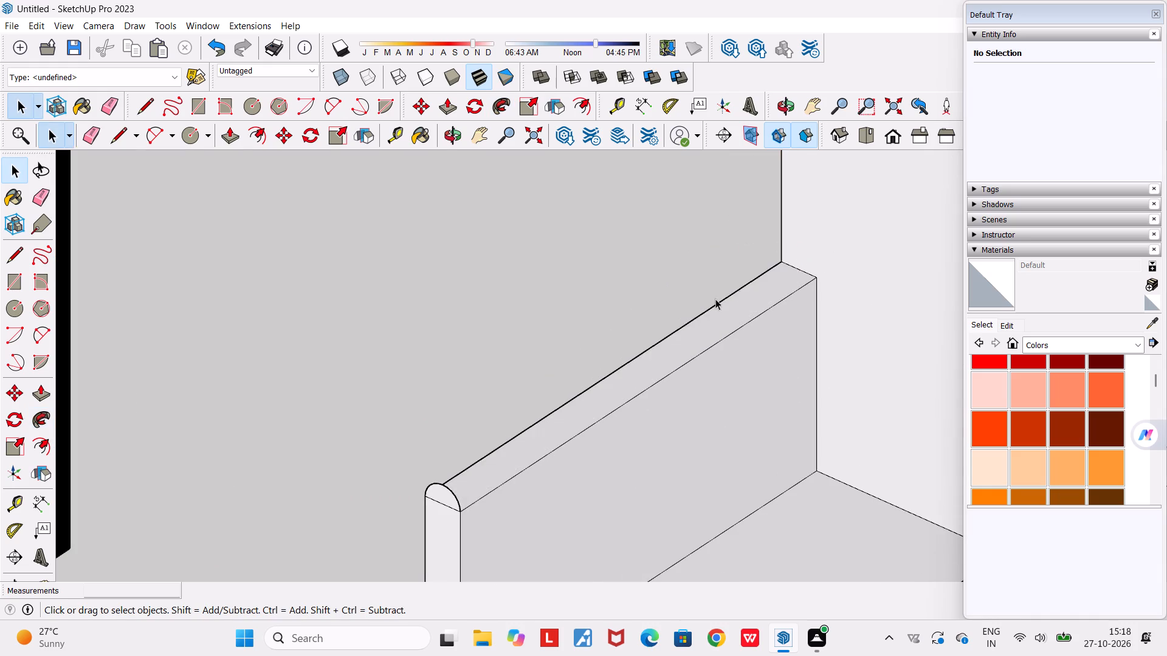
# Extrude the half-circle profile with Follow Me along the armrest's top edge as far as the backrest.
pyautogui.scroll(-5, 704, 301)
pyautogui.scroll(4, 512, 476)
pyautogui.scroll(3, 576, 384)
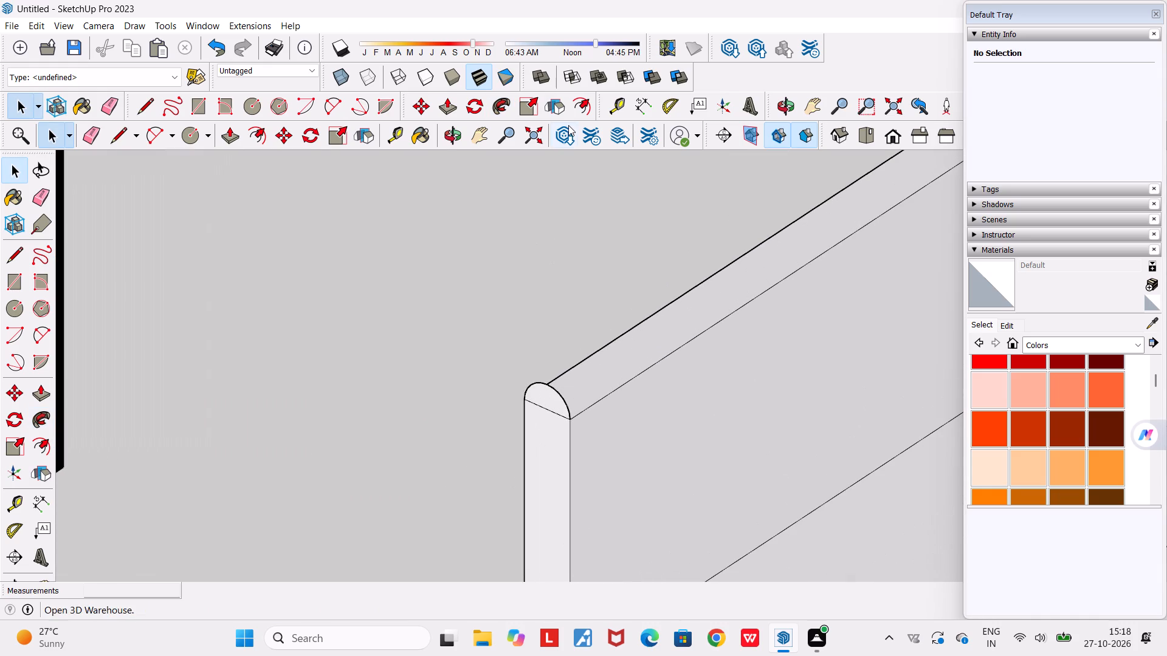
pyautogui.click(495, 107)
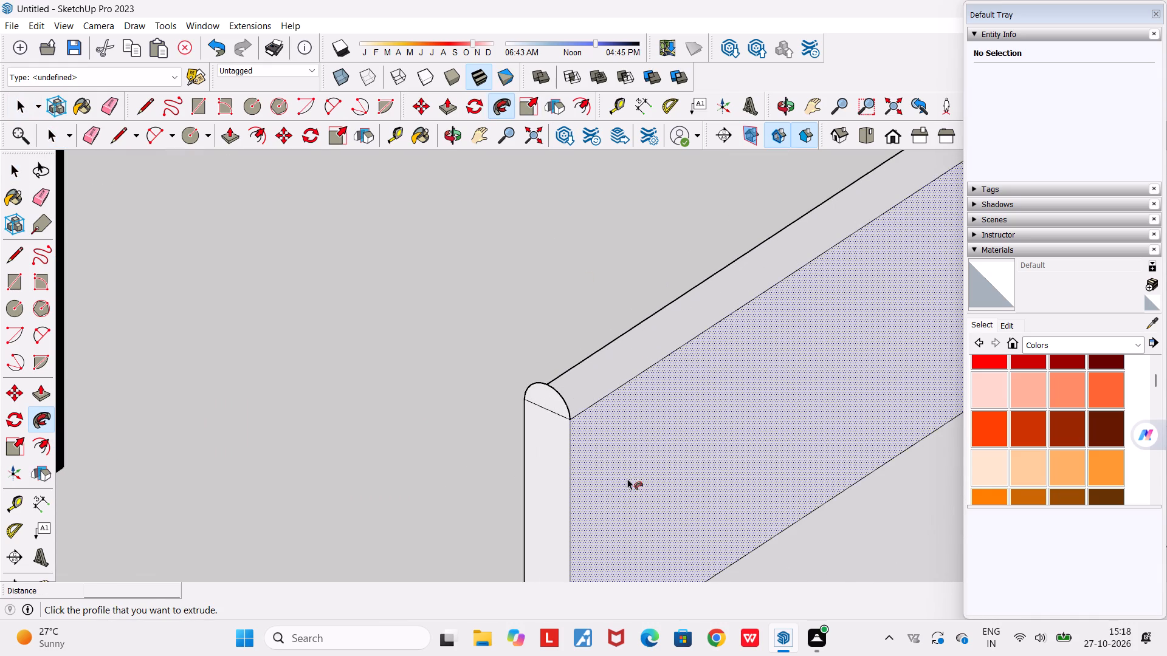
pyautogui.scroll(4, 545, 397)
pyautogui.click(545, 397)
pyautogui.scroll(-10, 609, 371)
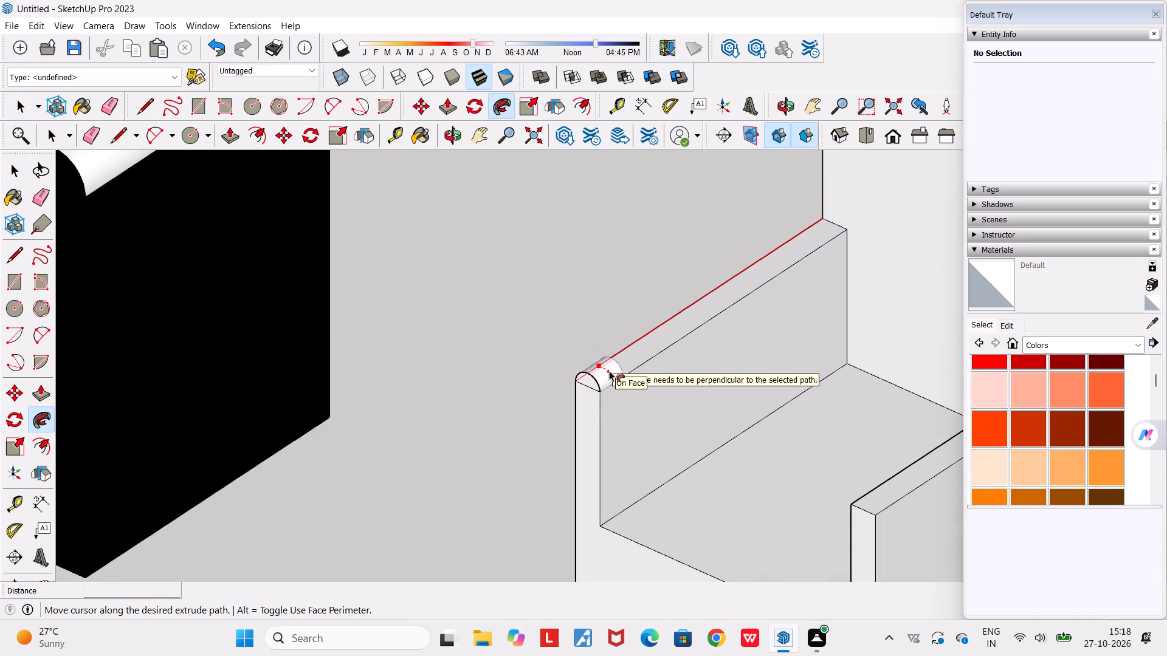
pyautogui.scroll(-11, 609, 371)
pyautogui.click(706, 304)
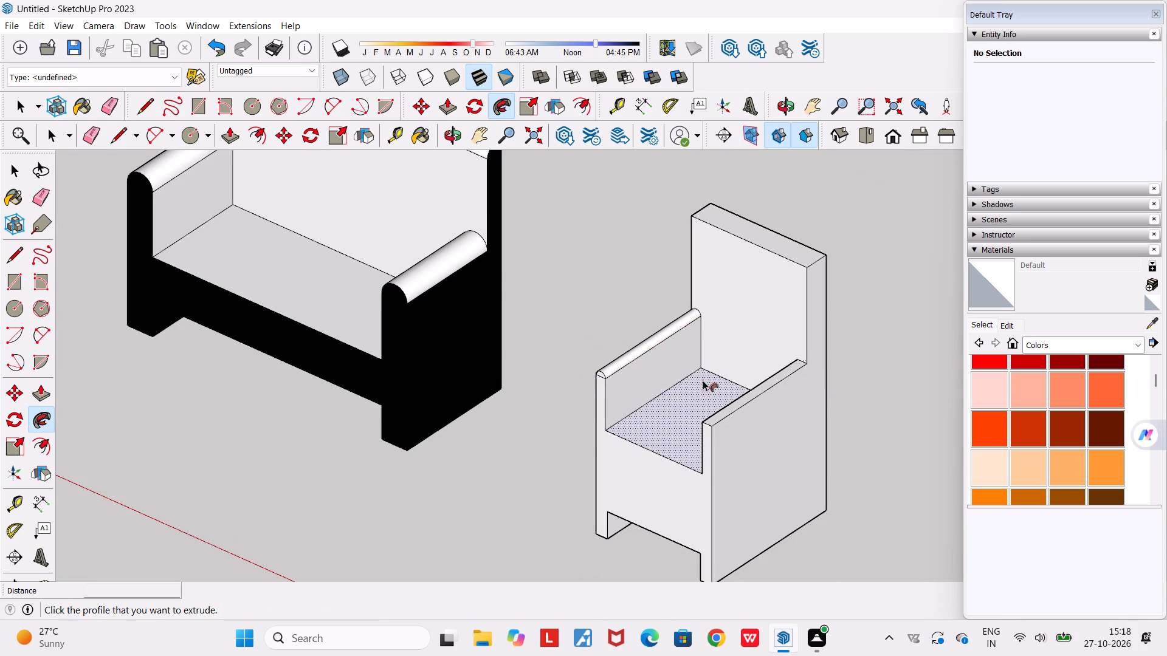
pyautogui.moveTo(666, 361); pyautogui.dragTo(613, 335, button='middle')
pyautogui.scroll(-5, 613, 335)
pyautogui.scroll(4, 674, 370)
pyautogui.press('space')
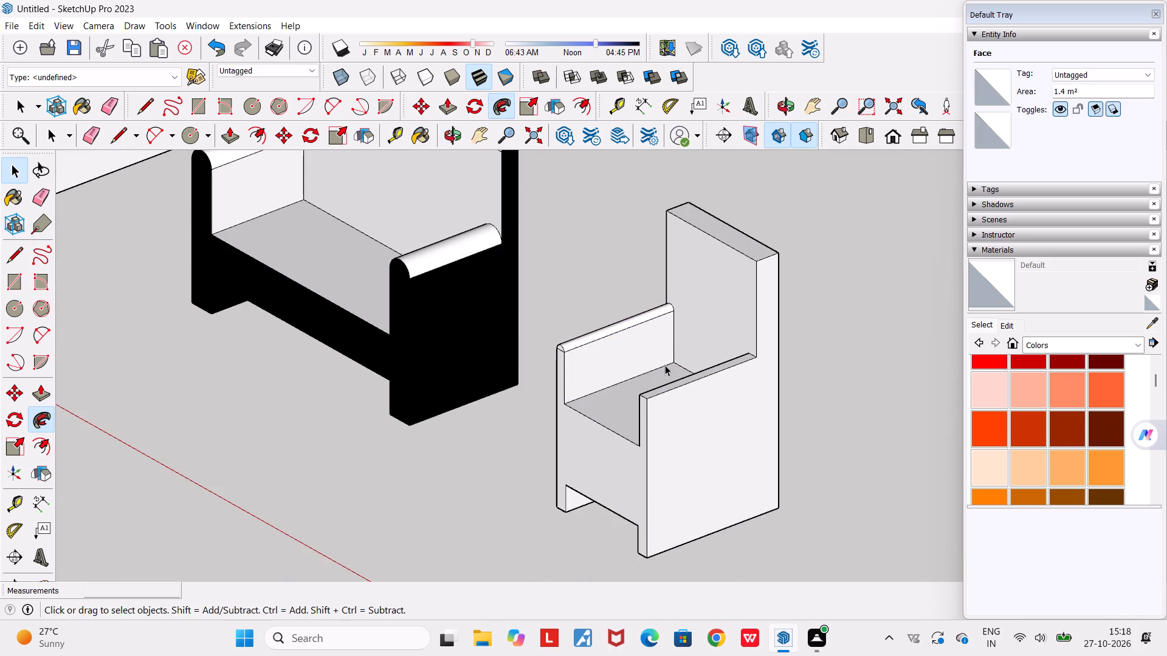
# Erase the dividing edge between the half-circle and the front face of the rounded armrest.
pyautogui.scroll(4, 695, 442)
pyautogui.scroll(1, 452, 333)
pyautogui.press('e')
pyautogui.scroll(2, 468, 313)
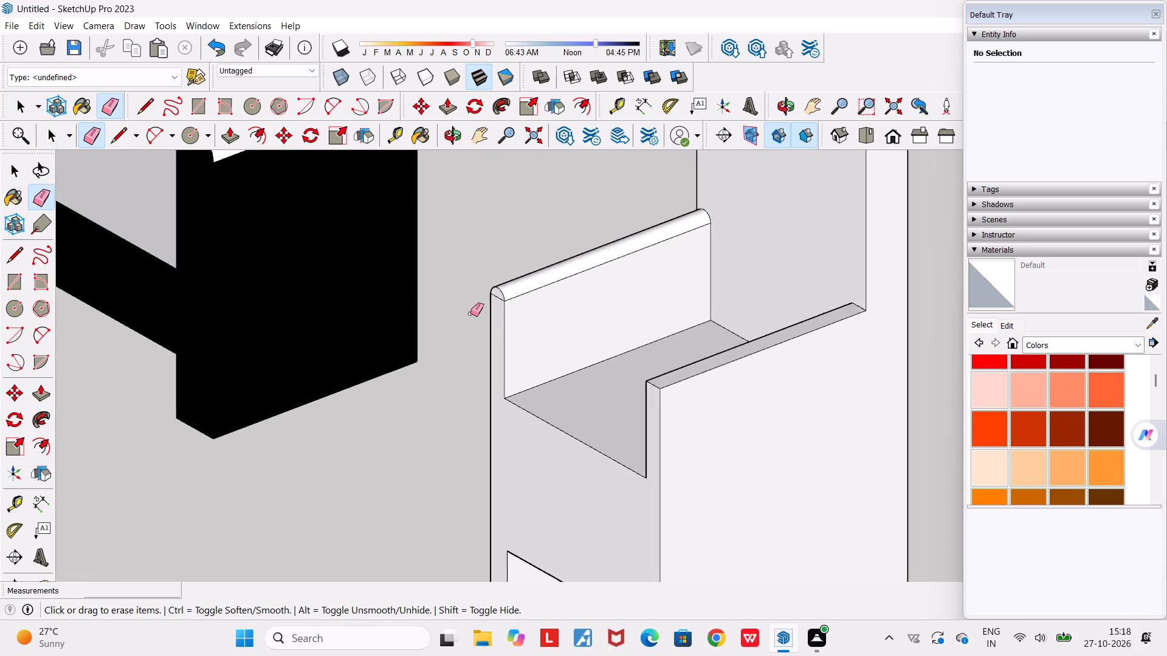
pyautogui.scroll(7, 470, 313)
pyautogui.moveTo(510, 272); pyautogui.dragTo(511, 285)
pyautogui.scroll(-8, 511, 287)
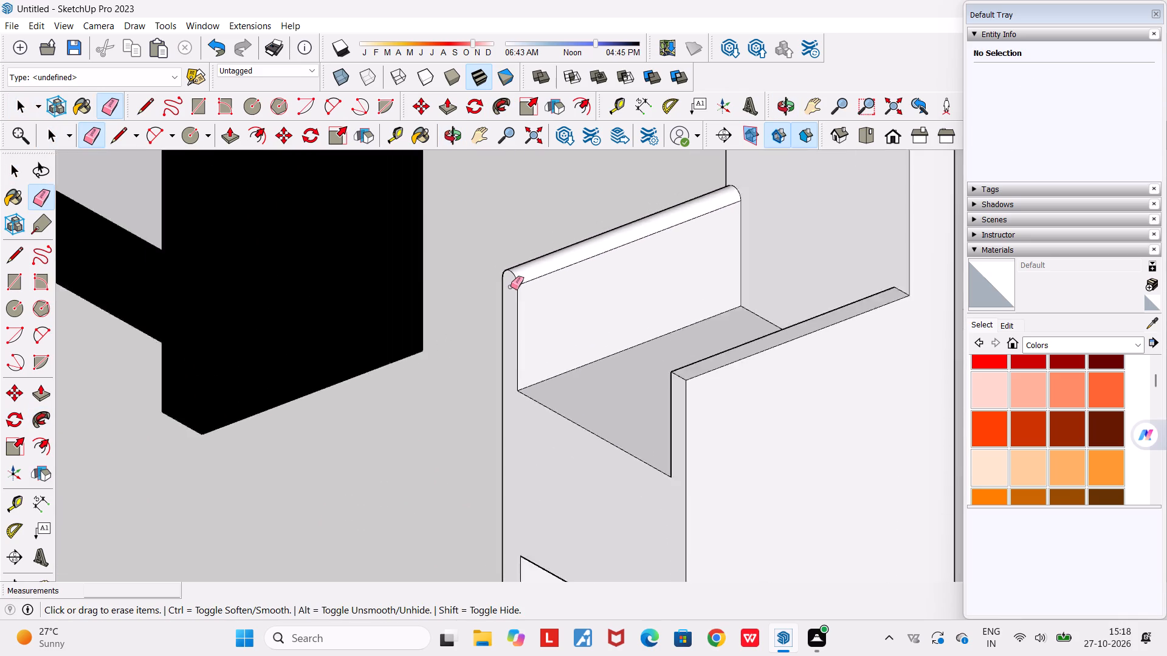
# Draw a 150 mm vertical line up from the midpoint of the other armrest's front top edge.
pyautogui.scroll(-6, 511, 287)
pyautogui.moveTo(531, 381); pyautogui.dragTo(833, 523, button='middle')
pyautogui.scroll(-5, 833, 523)
pyautogui.scroll(3, 767, 477)
pyautogui.moveTo(830, 453); pyautogui.dragTo(897, 400, button='middle')
pyautogui.scroll(6, 831, 353)
pyautogui.moveTo(818, 345); pyautogui.dragTo(746, 301, button='middle')
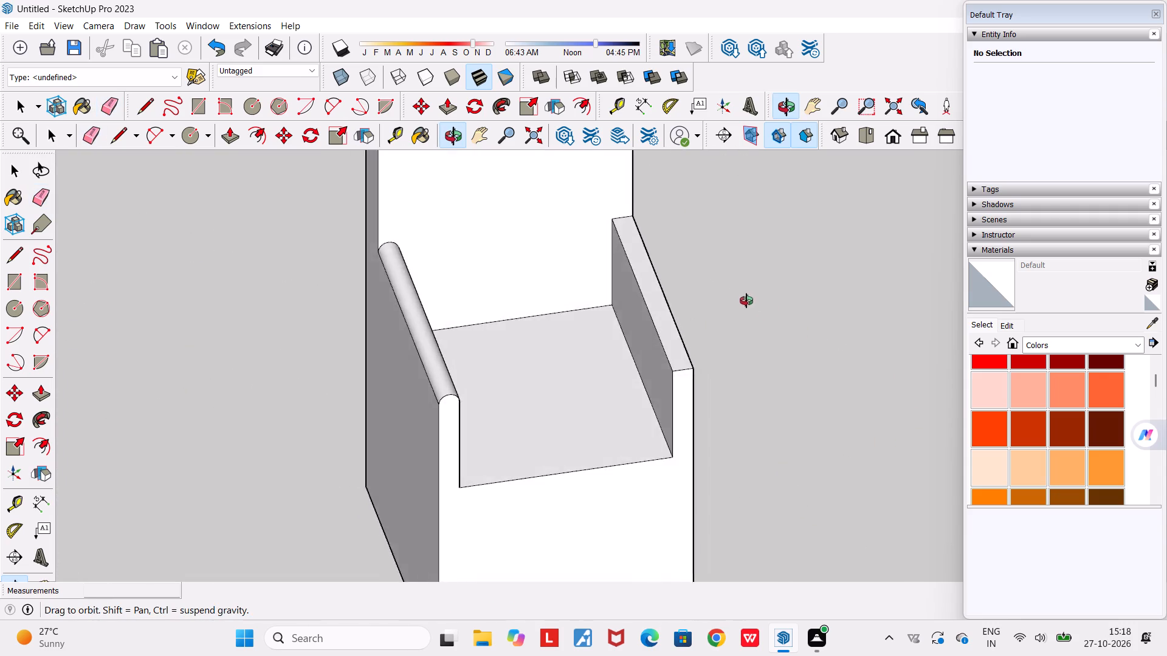
pyautogui.moveTo(746, 301); pyautogui.dragTo(818, 294, button='middle')
pyautogui.scroll(-1, 818, 294)
pyautogui.scroll(5, 815, 293)
pyautogui.moveTo(760, 372); pyautogui.dragTo(735, 371, button='middle')
pyautogui.scroll(-2, 735, 371)
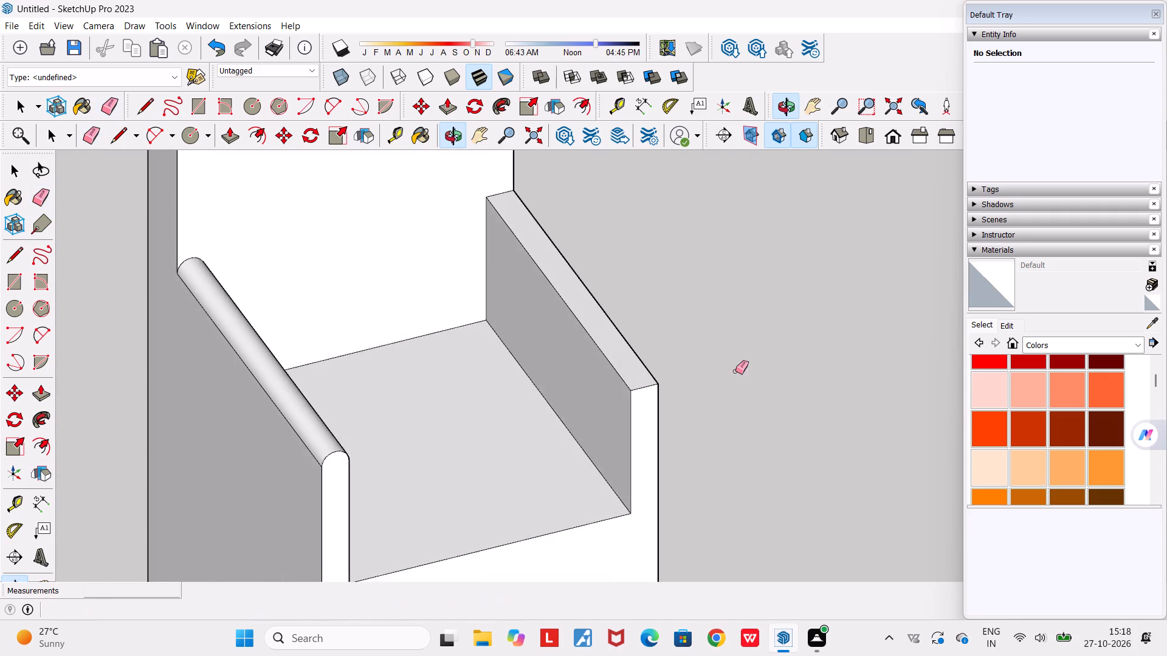
pyautogui.scroll(1, 719, 392)
pyautogui.moveTo(719, 392); pyautogui.dragTo(630, 374, button='middle')
pyautogui.scroll(2, 630, 374)
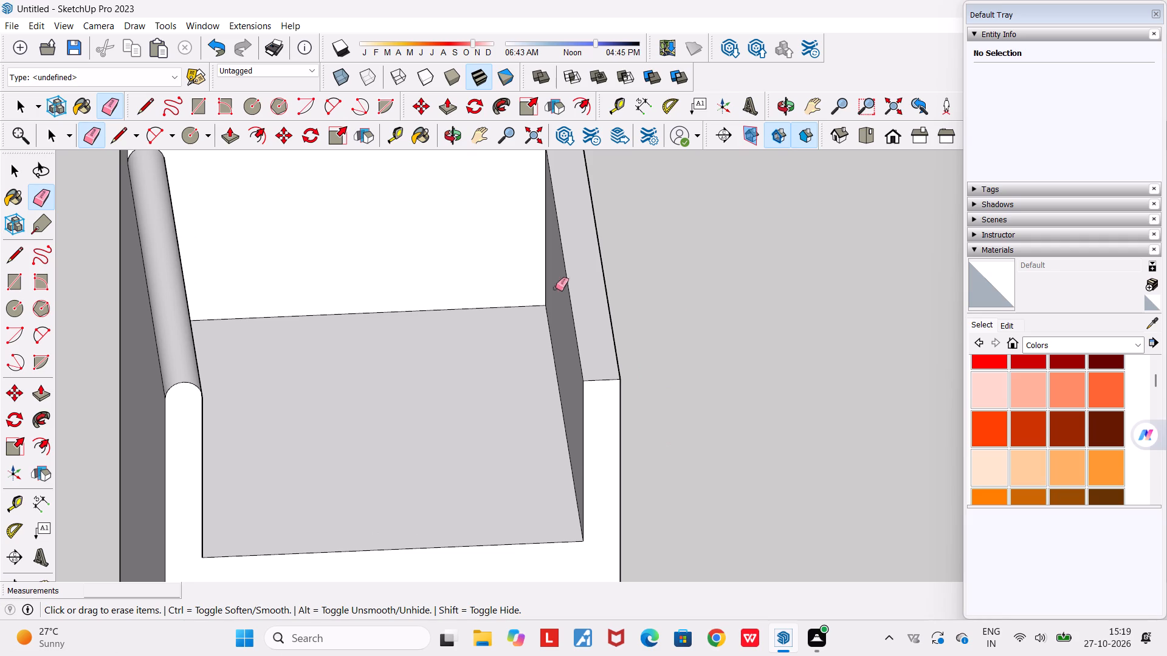
pyautogui.scroll(-5, 616, 388)
pyautogui.press('space')
pyautogui.moveTo(626, 471); pyautogui.dragTo(565, 459, button='middle')
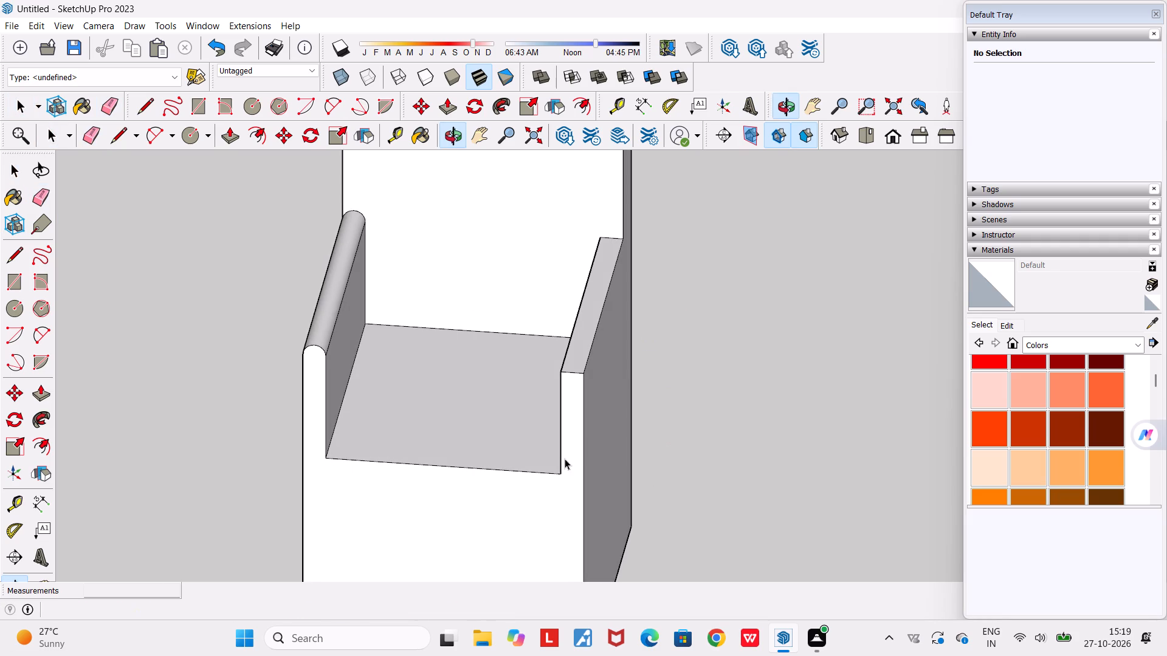
pyautogui.scroll(3, 577, 425)
pyautogui.moveTo(577, 425); pyautogui.dragTo(632, 448, button='middle')
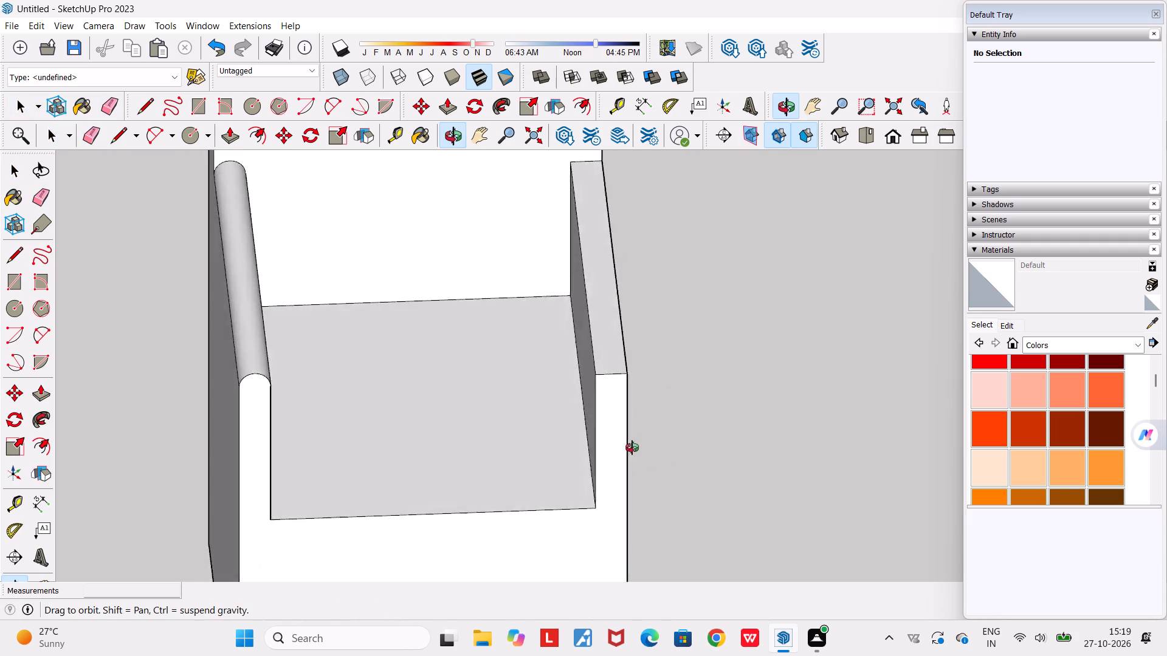
pyautogui.moveTo(632, 448); pyautogui.dragTo(622, 441, button='middle')
pyautogui.scroll(-7, 622, 441)
pyautogui.moveTo(719, 450); pyautogui.dragTo(670, 422, button='middle')
pyautogui.scroll(2, 610, 367)
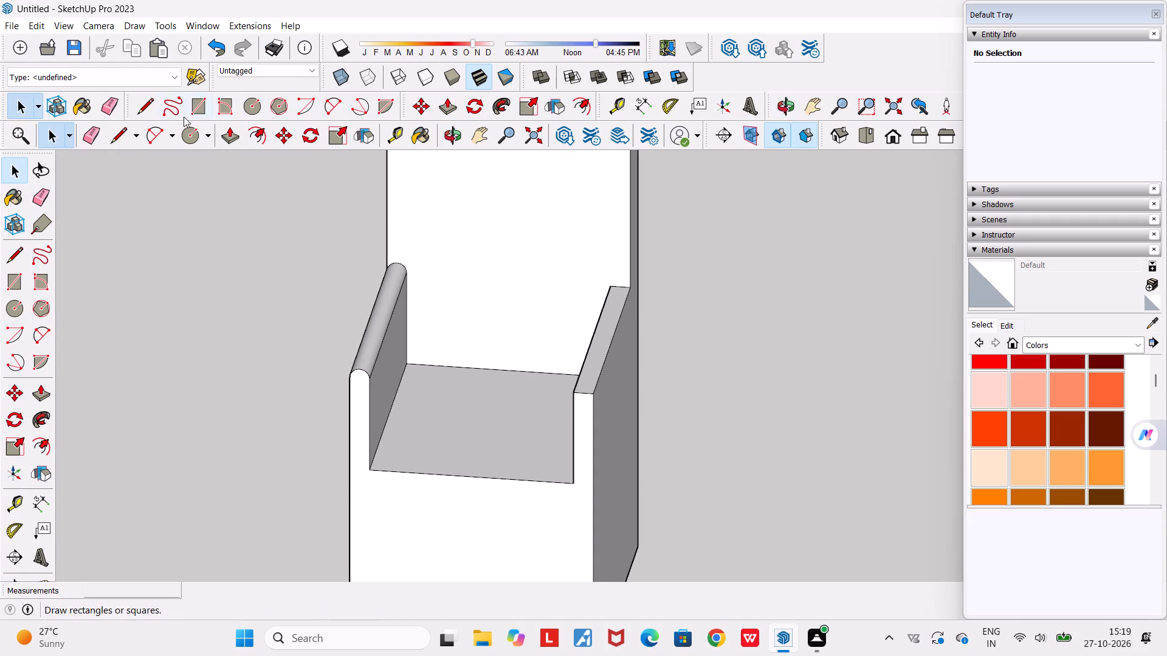
pyautogui.click(145, 110)
pyautogui.scroll(4, 585, 394)
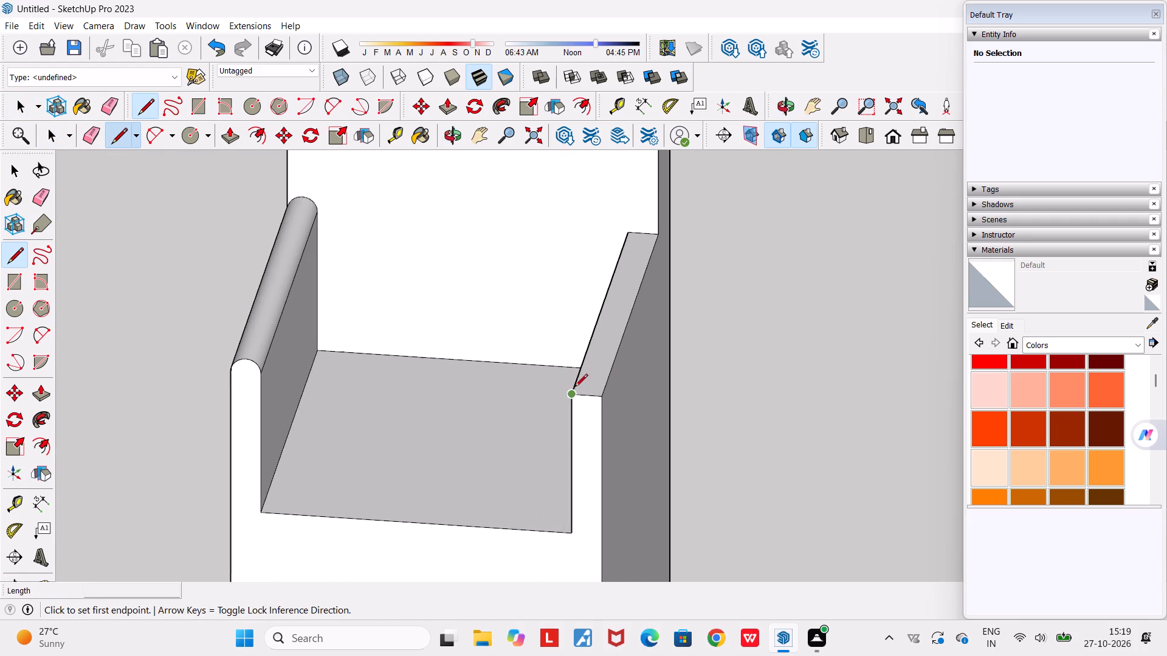
pyautogui.scroll(3, 602, 405)
pyautogui.click(583, 392)
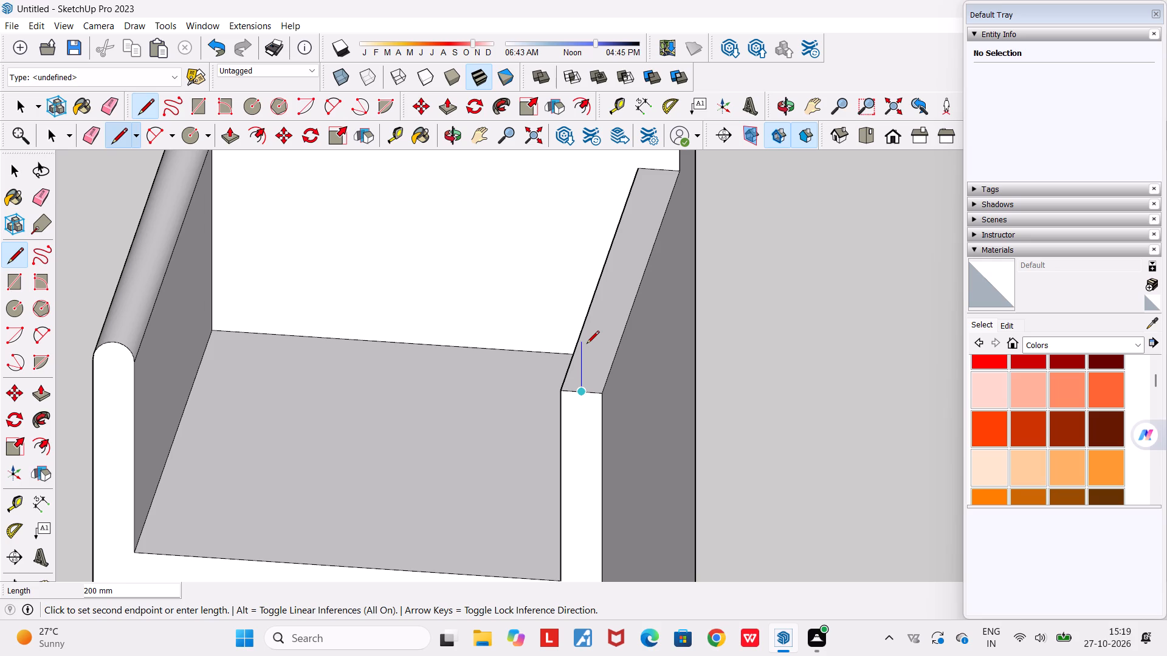
pyautogui.write('150')
pyautogui.press('Return')
pyautogui.press('Return')
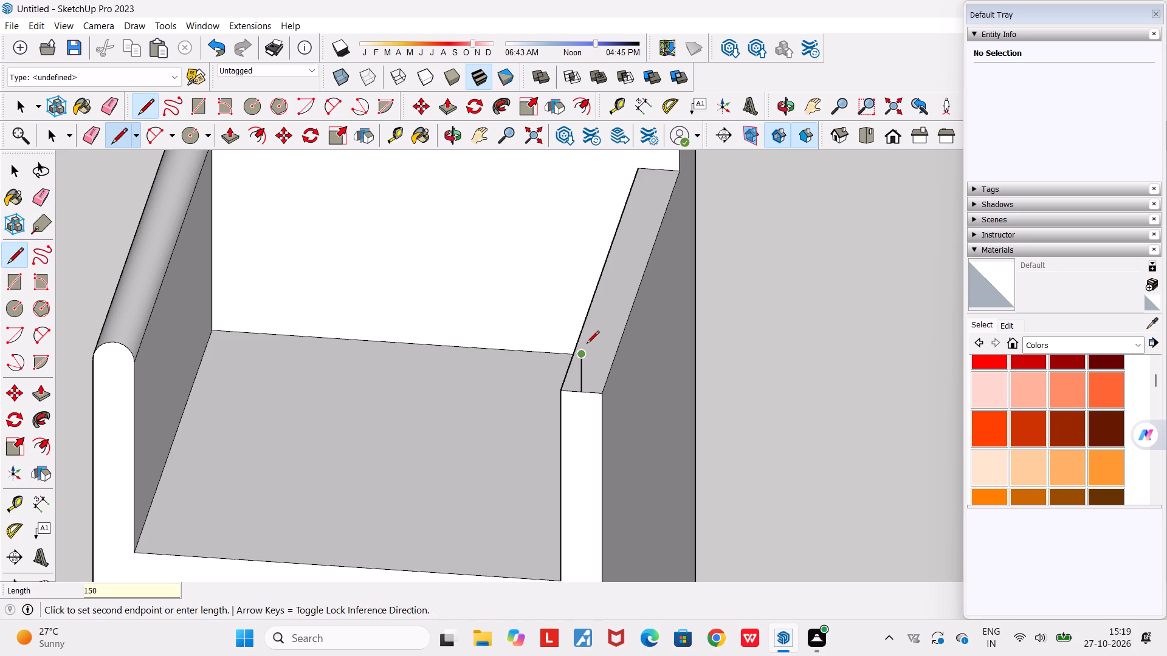
pyautogui.press('space')
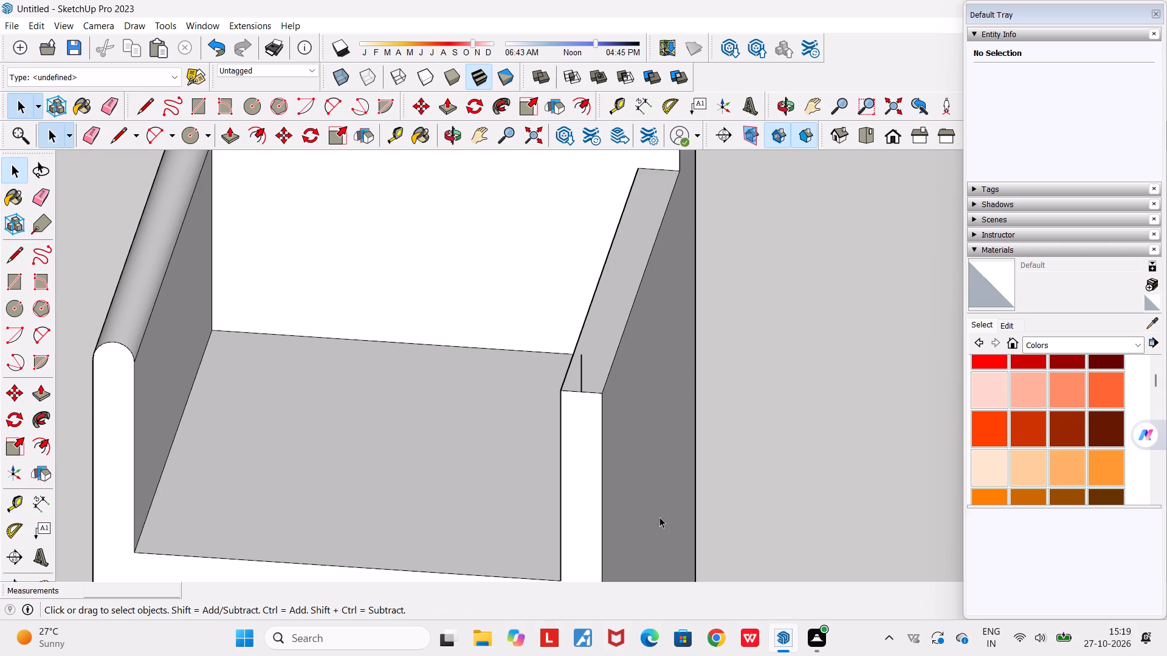
# Draw a vertical circle of about 75 mm radius on this armrest's front face, centred on the base of the vertical line.
pyautogui.scroll(1, 665, 499)
pyautogui.moveTo(666, 499); pyautogui.dragTo(739, 474, button='middle')
pyautogui.scroll(-4, 739, 474)
pyautogui.scroll(4, 666, 395)
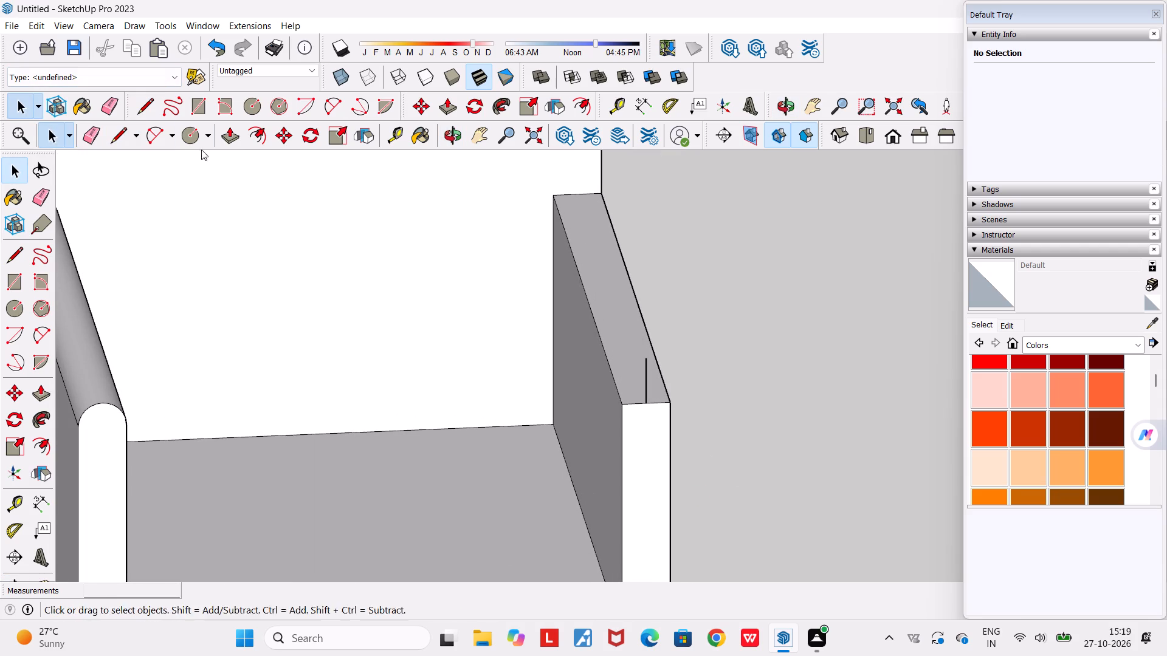
pyautogui.click(193, 135)
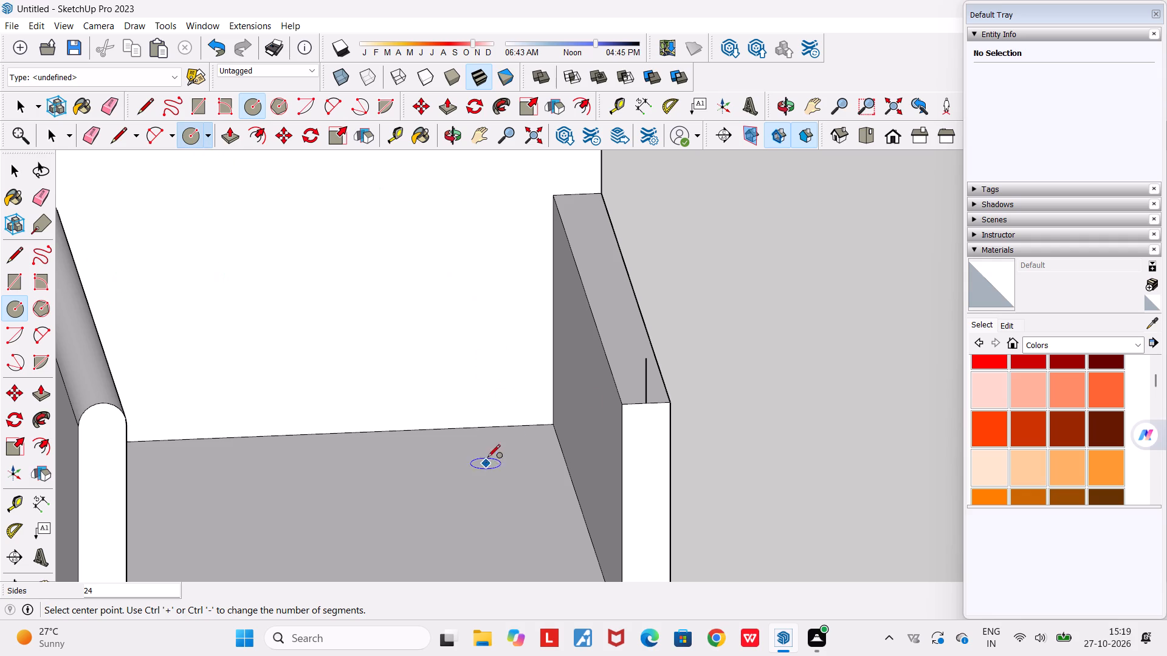
pyautogui.click(649, 406)
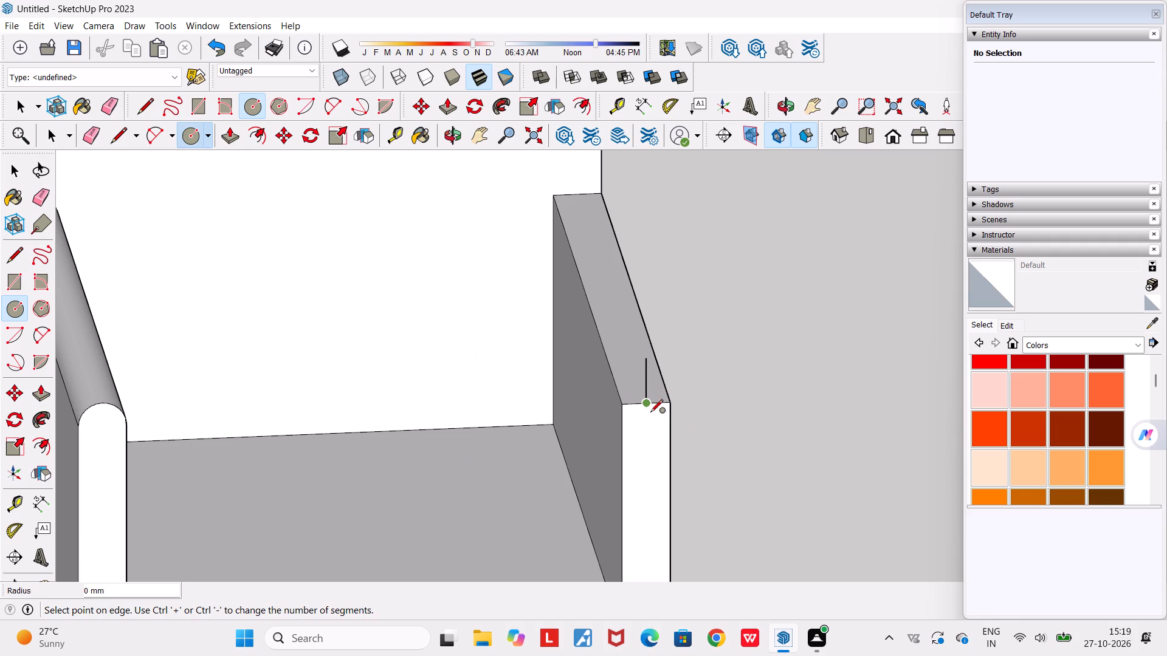
pyautogui.scroll(7, 650, 416)
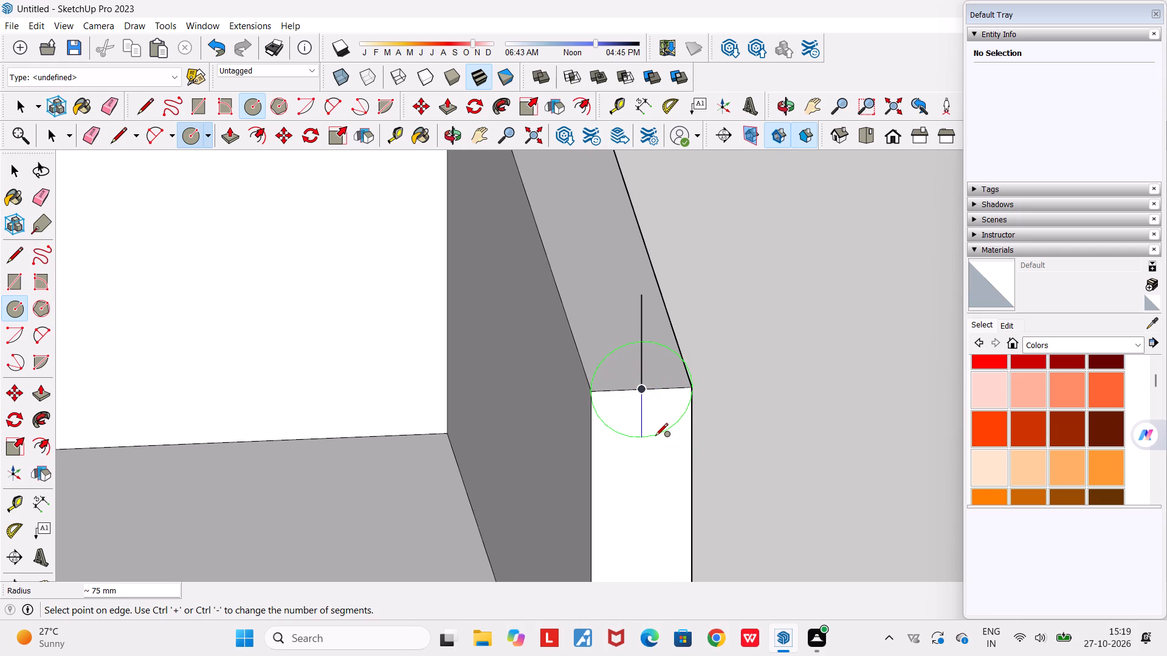
pyautogui.click(657, 437)
pyautogui.moveTo(642, 384); pyautogui.dragTo(503, 358, button='middle')
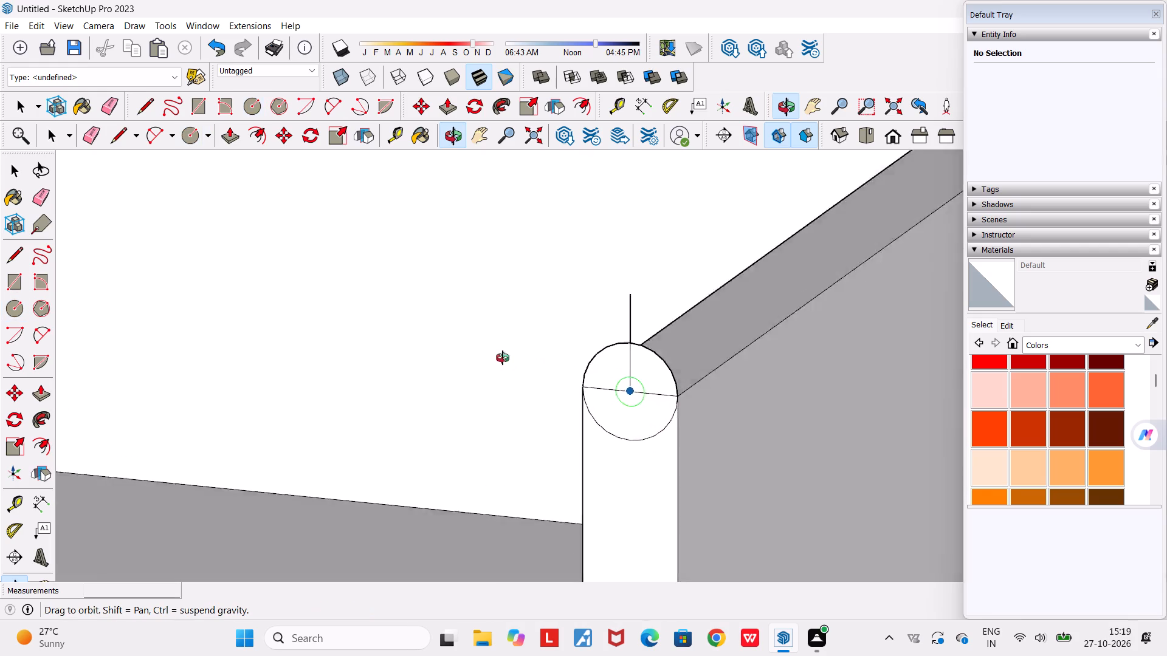
pyautogui.moveTo(503, 358); pyautogui.dragTo(469, 346, button='middle')
pyautogui.scroll(-8, 469, 346)
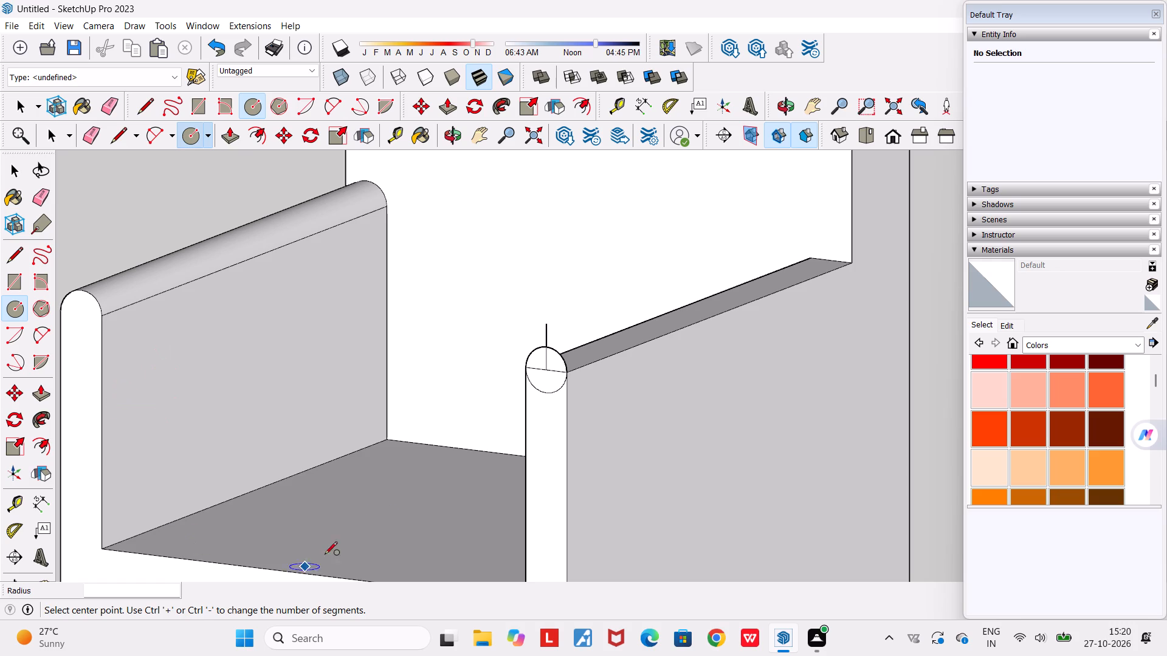
pyautogui.press('space')
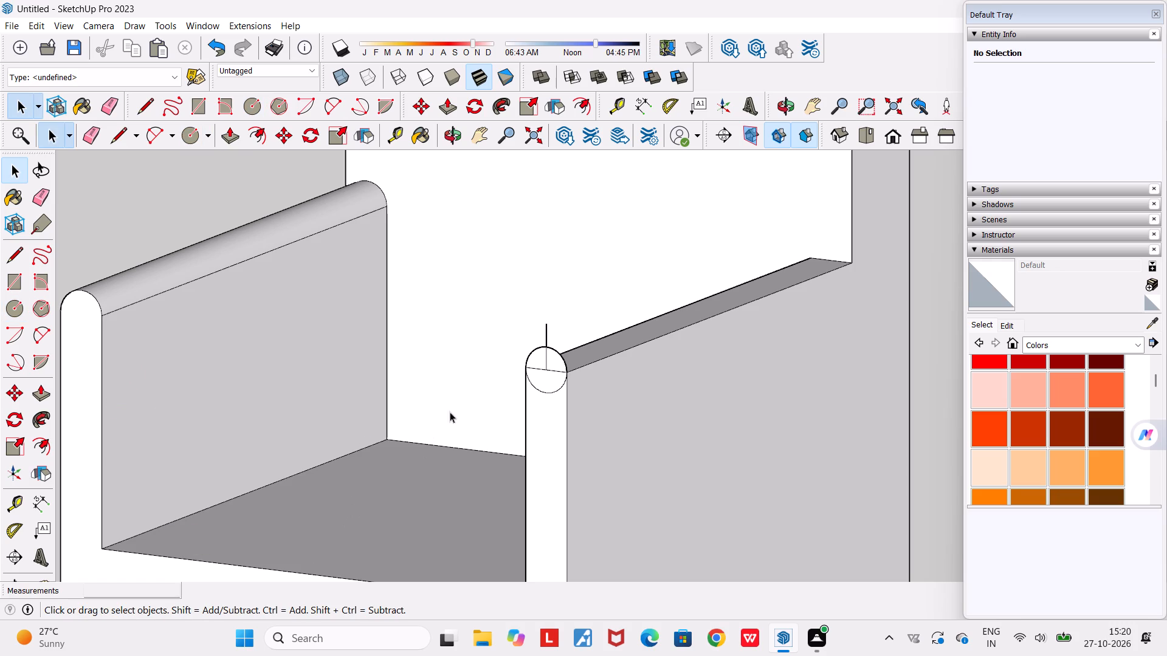
# Erase the vertical guide line and the circle's lower half, leaving a half-circle profile on top of the armrest's front face.
pyautogui.click(119, 104)
pyautogui.scroll(1, 537, 324)
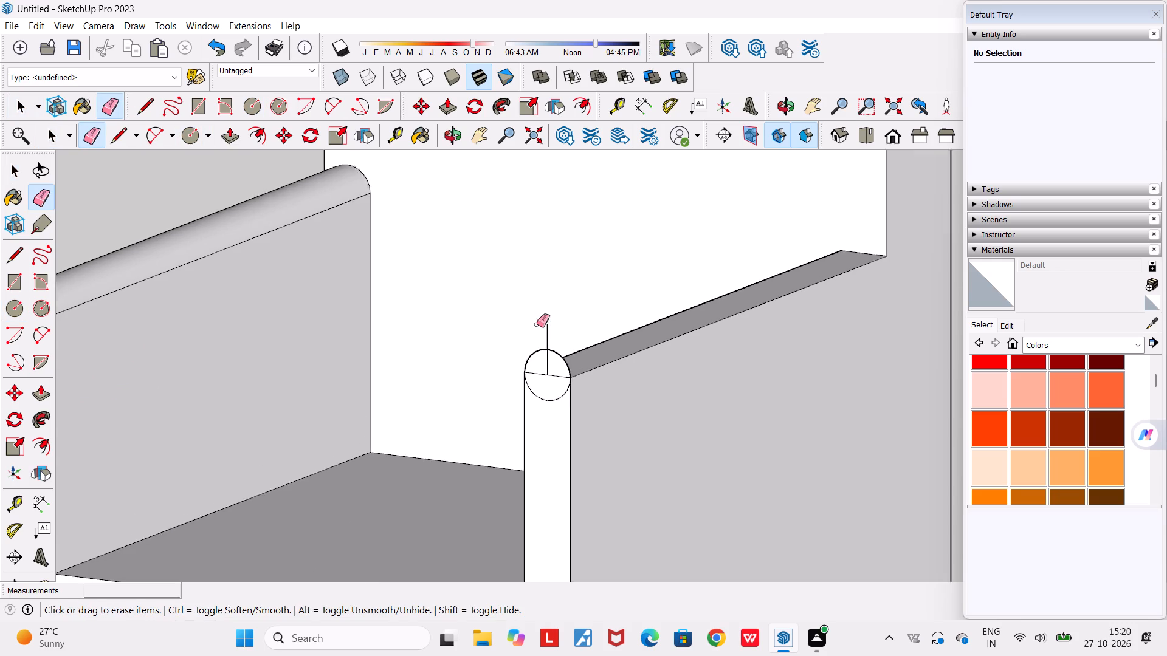
pyautogui.scroll(2, 537, 324)
pyautogui.moveTo(553, 343); pyautogui.dragTo(545, 339)
pyautogui.scroll(3, 542, 420)
pyautogui.moveTo(555, 402); pyautogui.dragTo(539, 450)
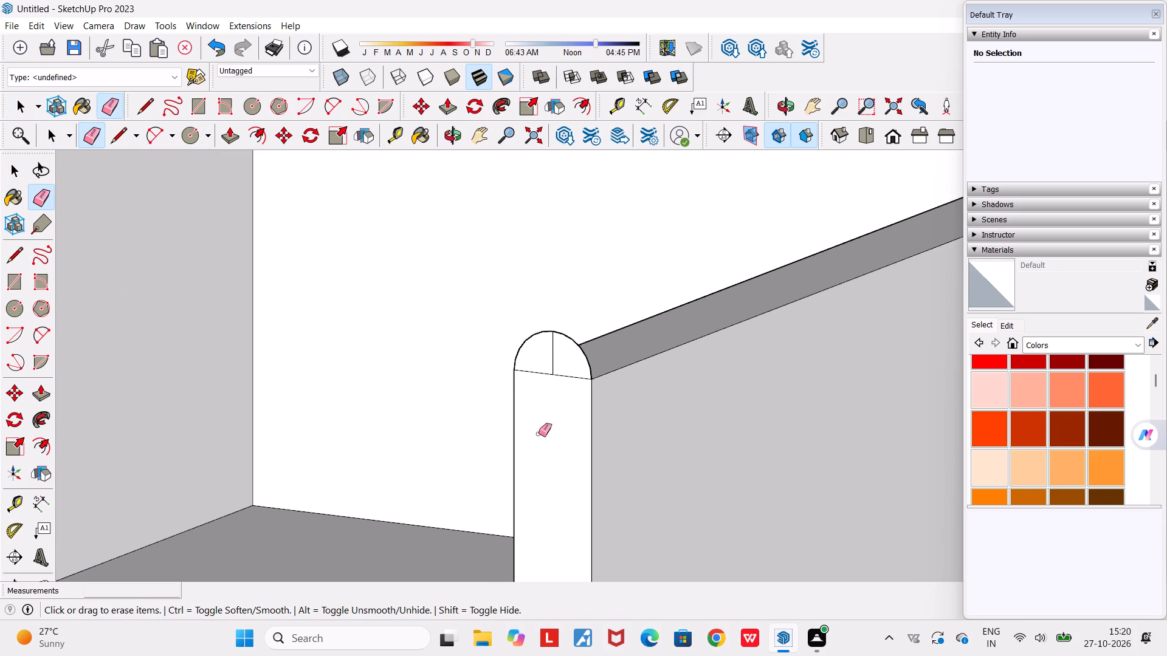
pyautogui.moveTo(558, 361); pyautogui.dragTo(549, 357)
pyautogui.moveTo(551, 394); pyautogui.dragTo(482, 401, button='middle')
pyautogui.scroll(-10, 482, 401)
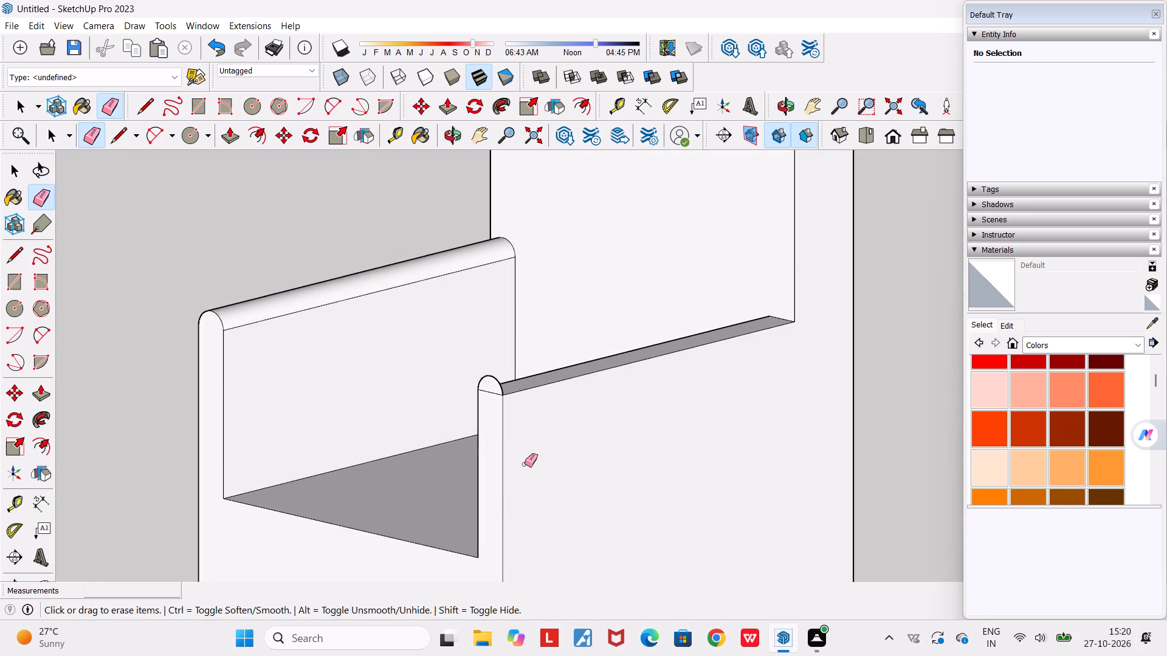
pyautogui.moveTo(525, 465); pyautogui.dragTo(444, 466, button='middle')
pyautogui.scroll(-8, 444, 466)
pyautogui.press('space')
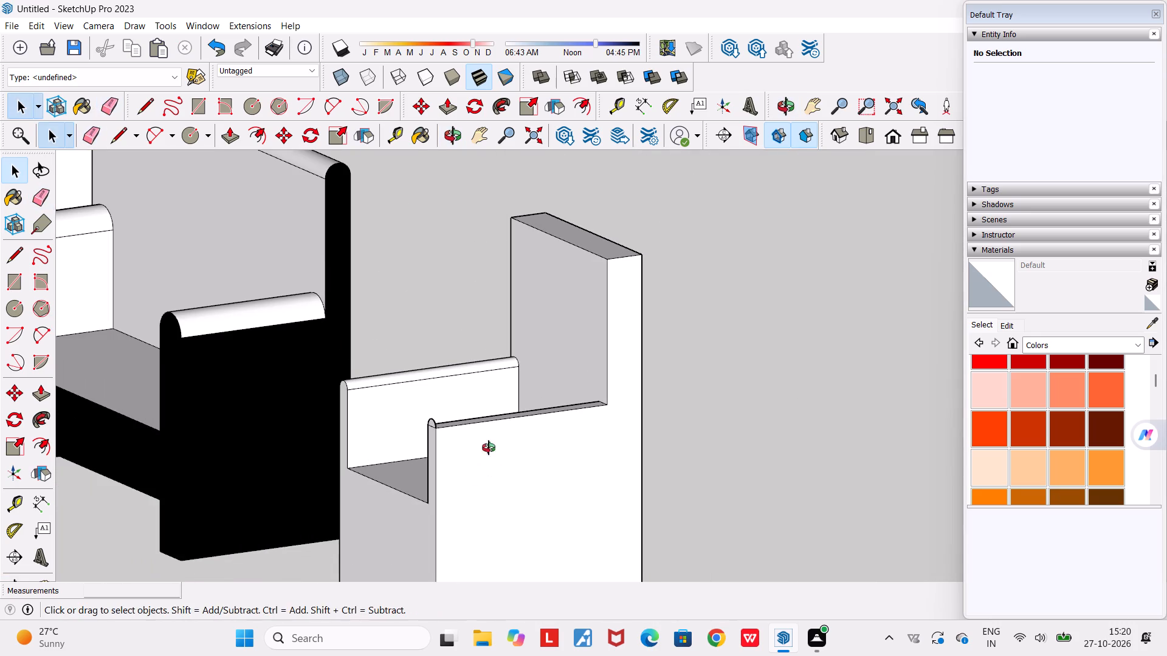
# Extrude the half-circle profile with Follow Me along the second armrest's top edge as far as the backrest.
pyautogui.moveTo(489, 448); pyautogui.dragTo(488, 496, button='middle')
pyautogui.scroll(7, 459, 480)
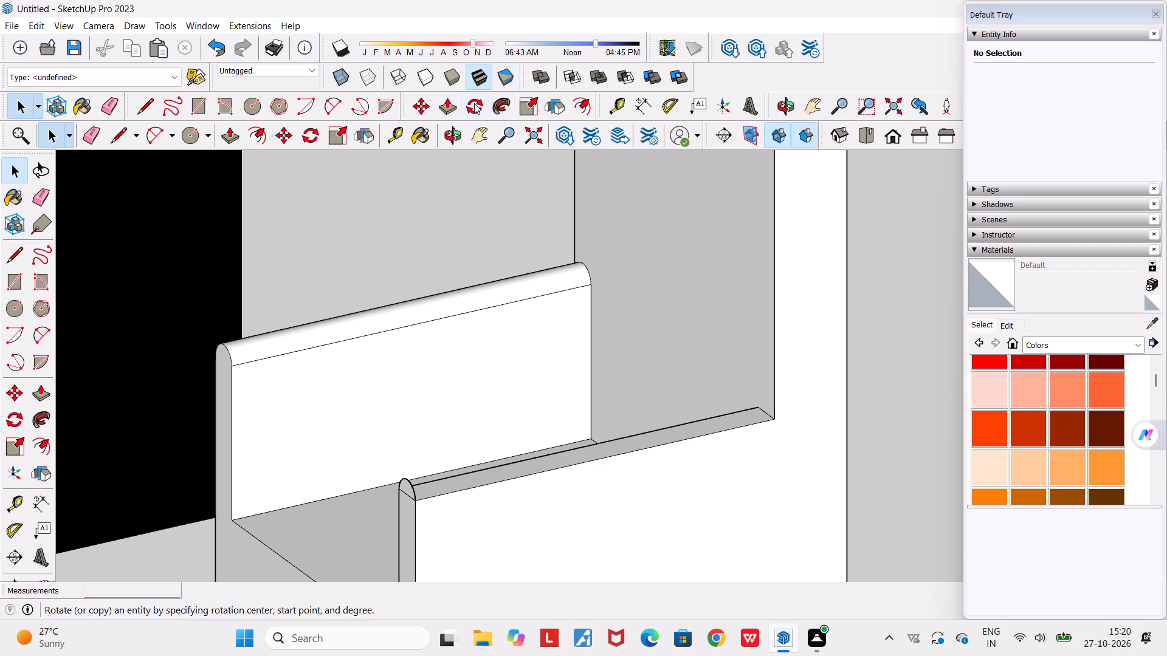
pyautogui.click(497, 109)
pyautogui.scroll(4, 429, 496)
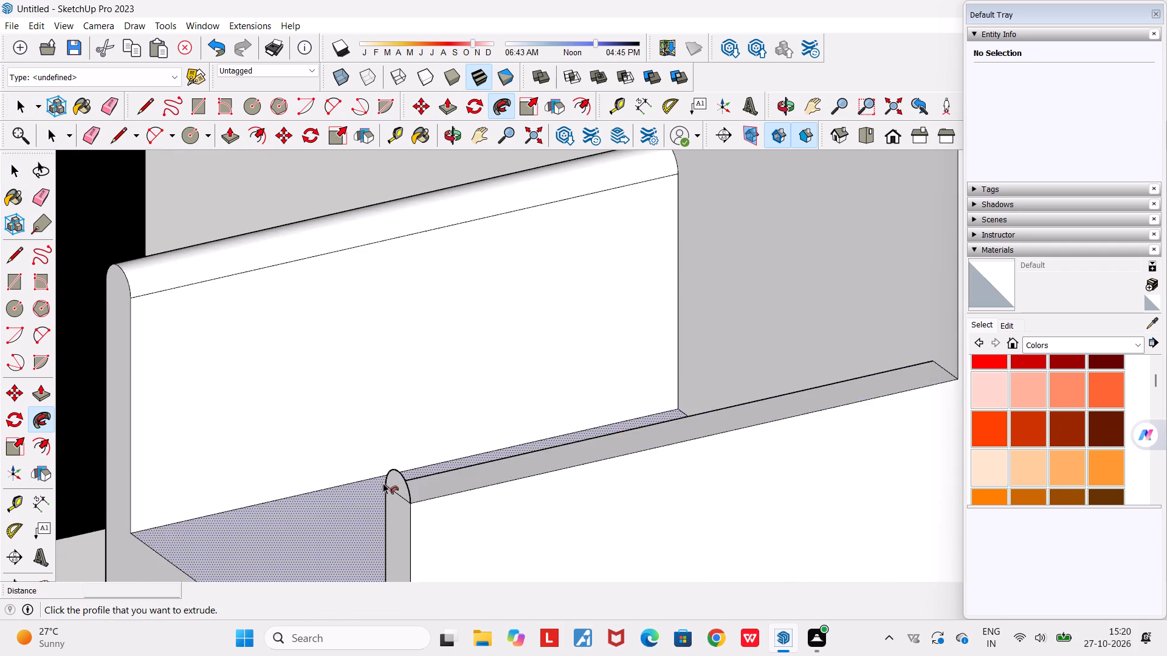
pyautogui.scroll(8, 383, 483)
pyautogui.click(407, 482)
pyautogui.scroll(-6, 425, 491)
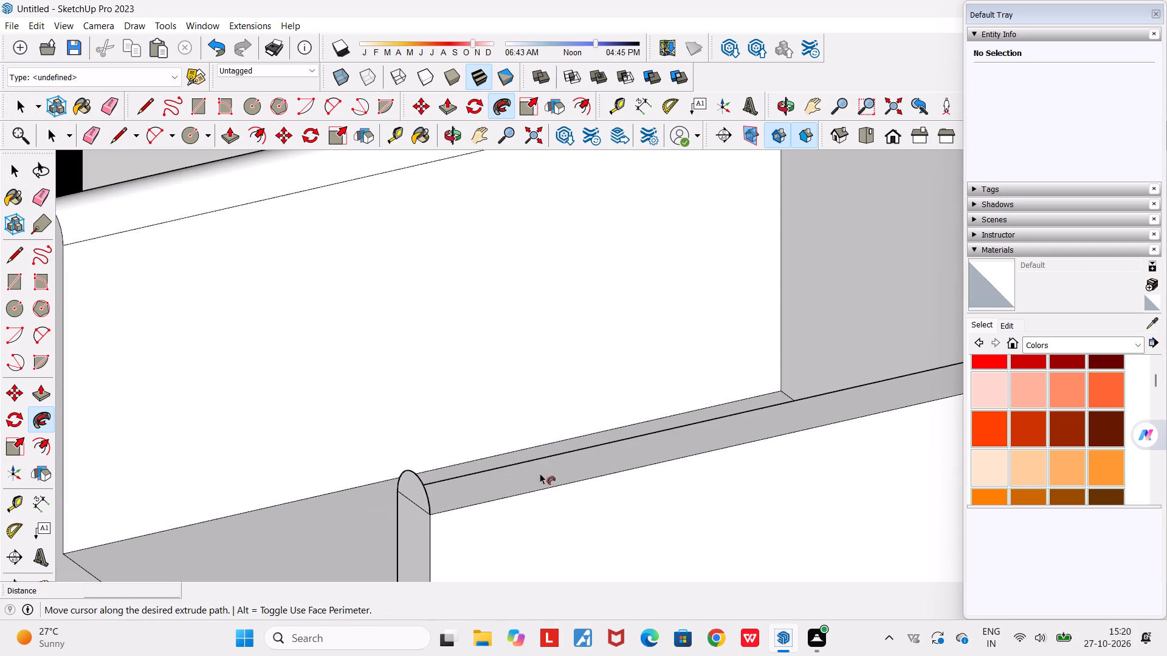
pyautogui.scroll(-11, 694, 446)
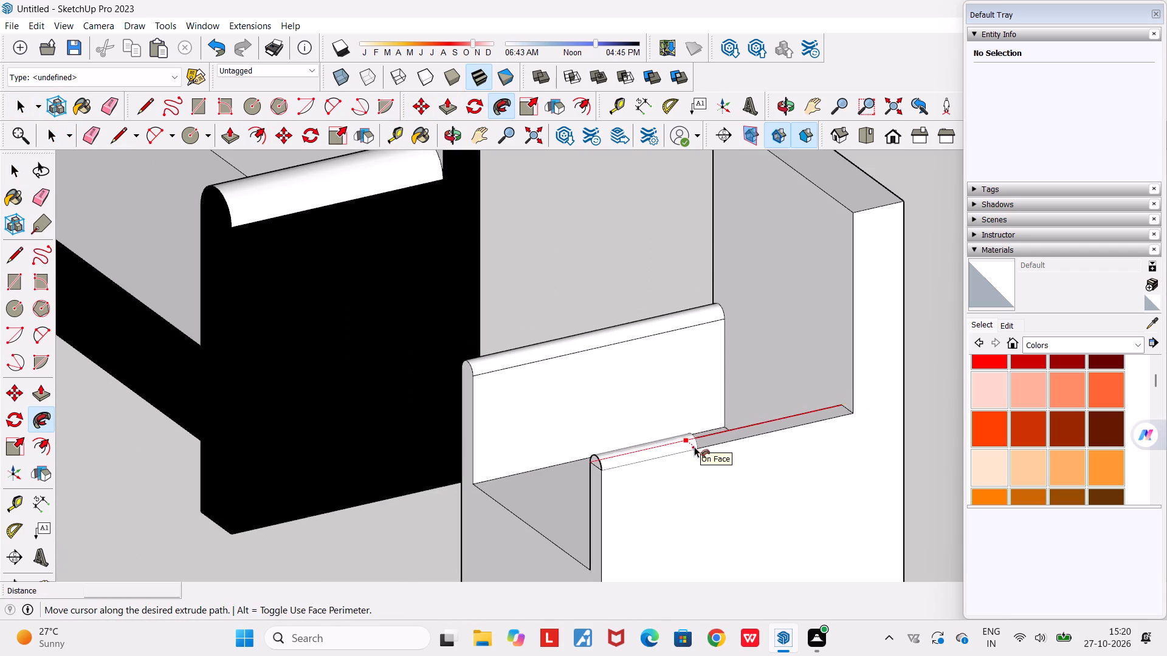
pyautogui.click(853, 392)
pyautogui.scroll(-8, 853, 395)
pyautogui.press('space')
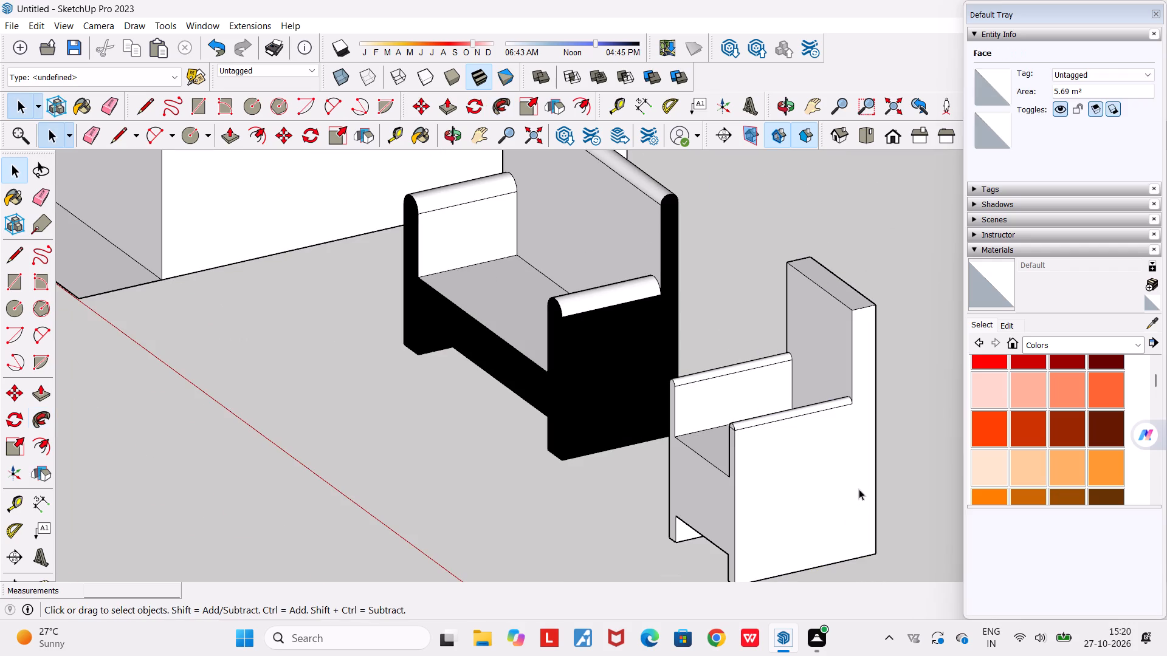
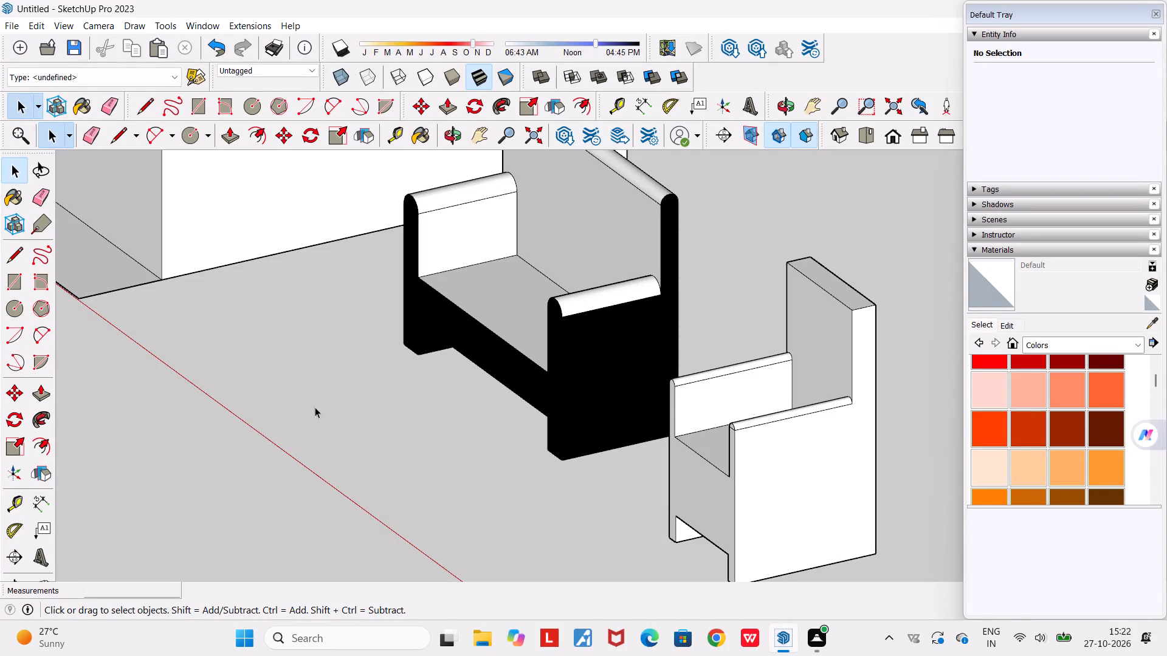
# Draw a 150 mm vertical line up from the midpoint of the armchair backrest's top edge on its side face.
pyautogui.press('space')
pyautogui.scroll(-9, 553, 459)
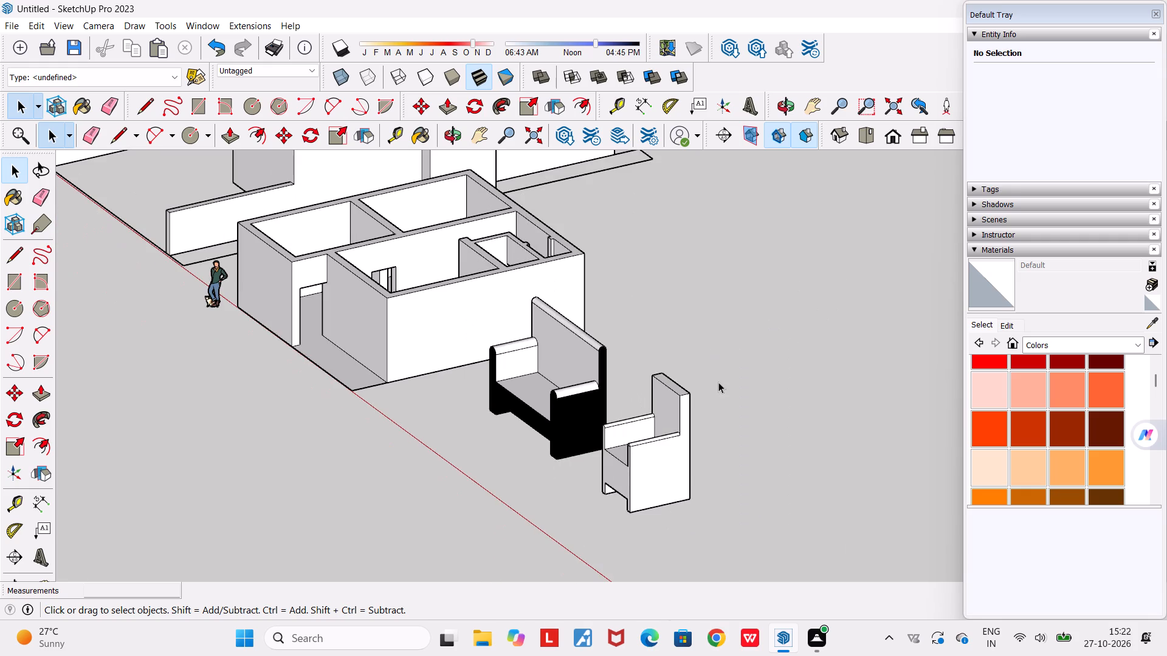
pyautogui.scroll(3, 711, 378)
pyautogui.moveTo(692, 392); pyautogui.dragTo(587, 402, button='middle')
pyautogui.scroll(7, 519, 398)
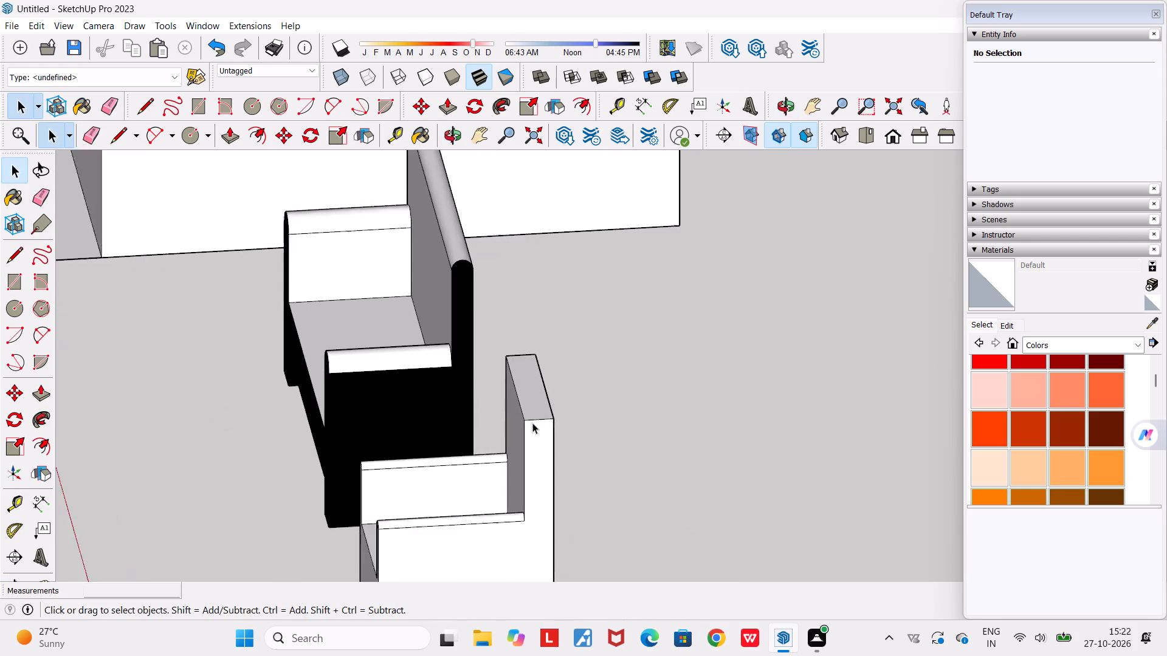
pyautogui.scroll(3, 532, 423)
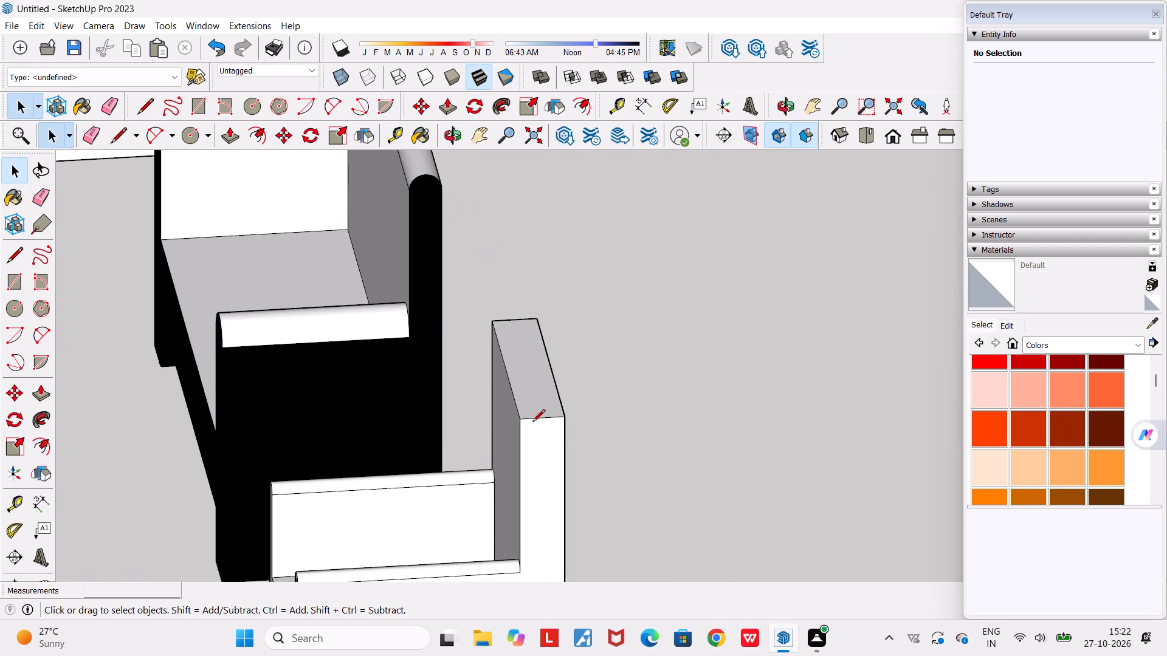
pyautogui.press('l')
pyautogui.scroll(4, 532, 423)
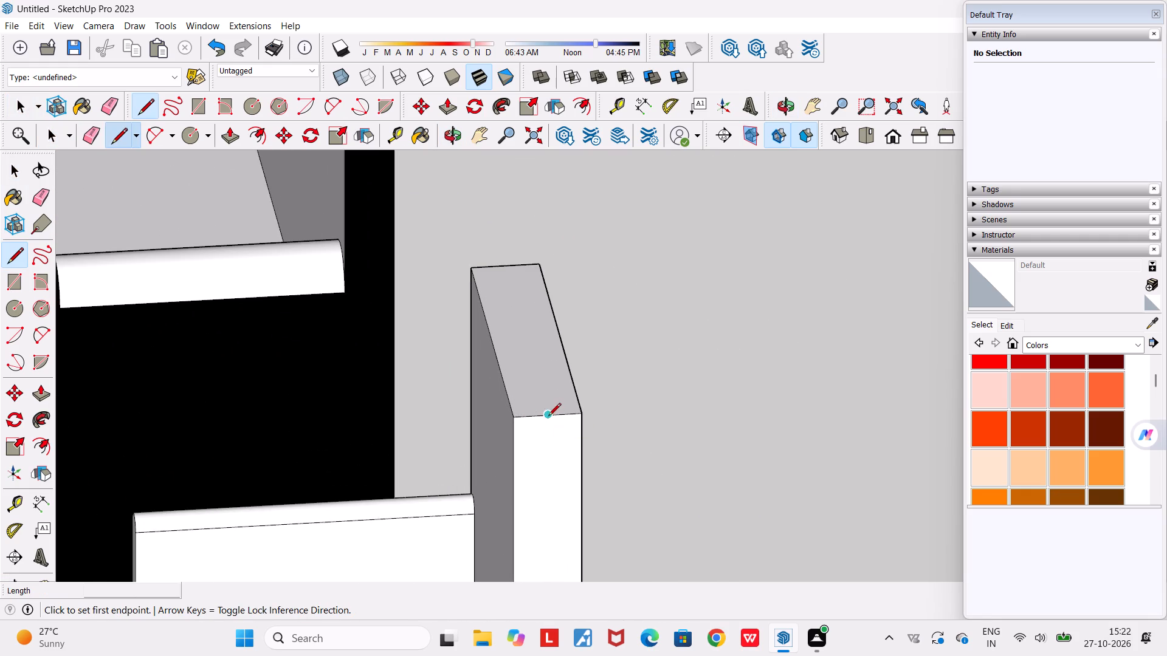
pyautogui.click(548, 417)
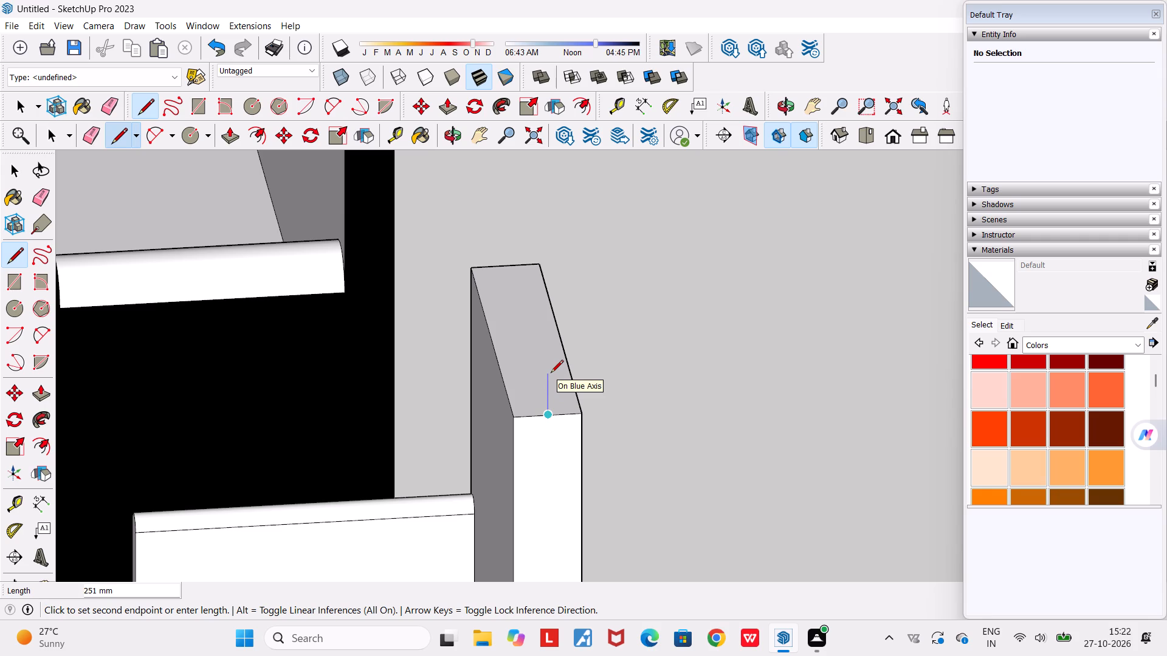
pyautogui.write('150')
pyautogui.press('Return')
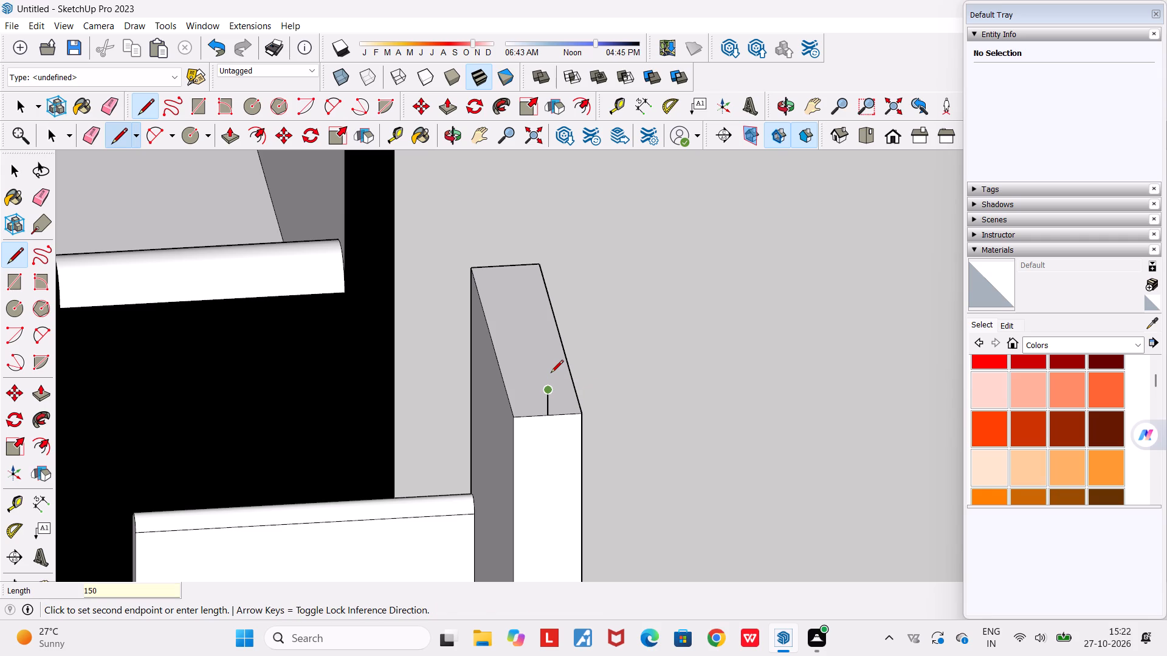
pyautogui.press('space')
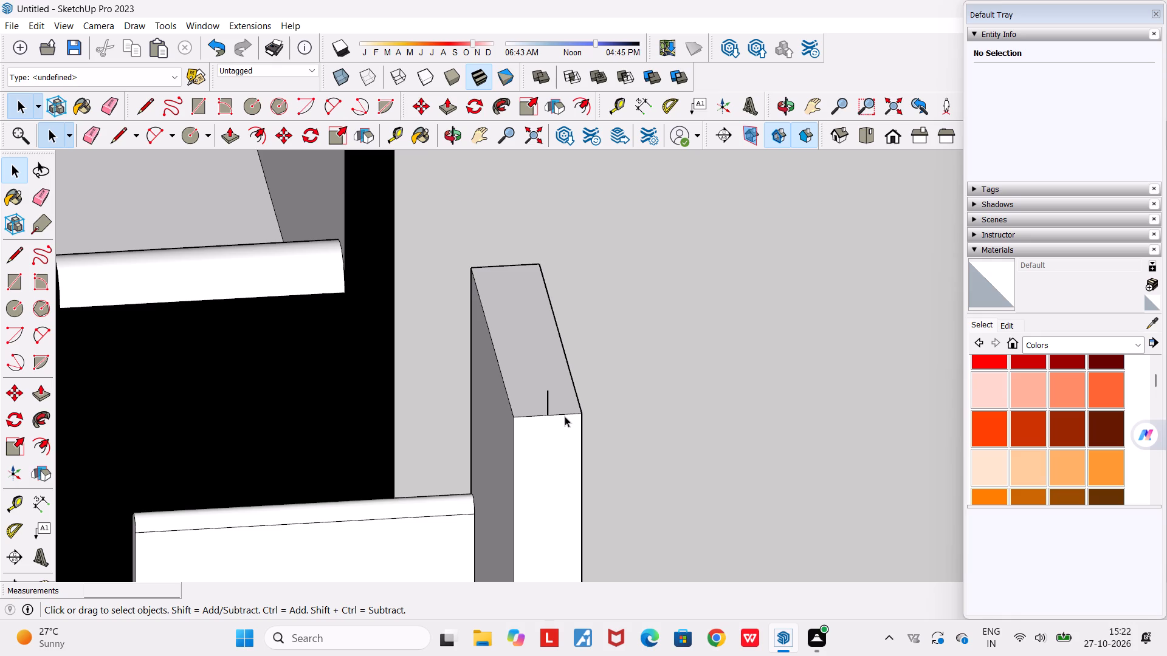
# Draw a vertical circle of about 192 mm radius on the backrest's side face, centred on the base of the vertical line.
pyautogui.scroll(3, 541, 408)
pyautogui.moveTo(537, 406); pyautogui.dragTo(498, 288, button='middle')
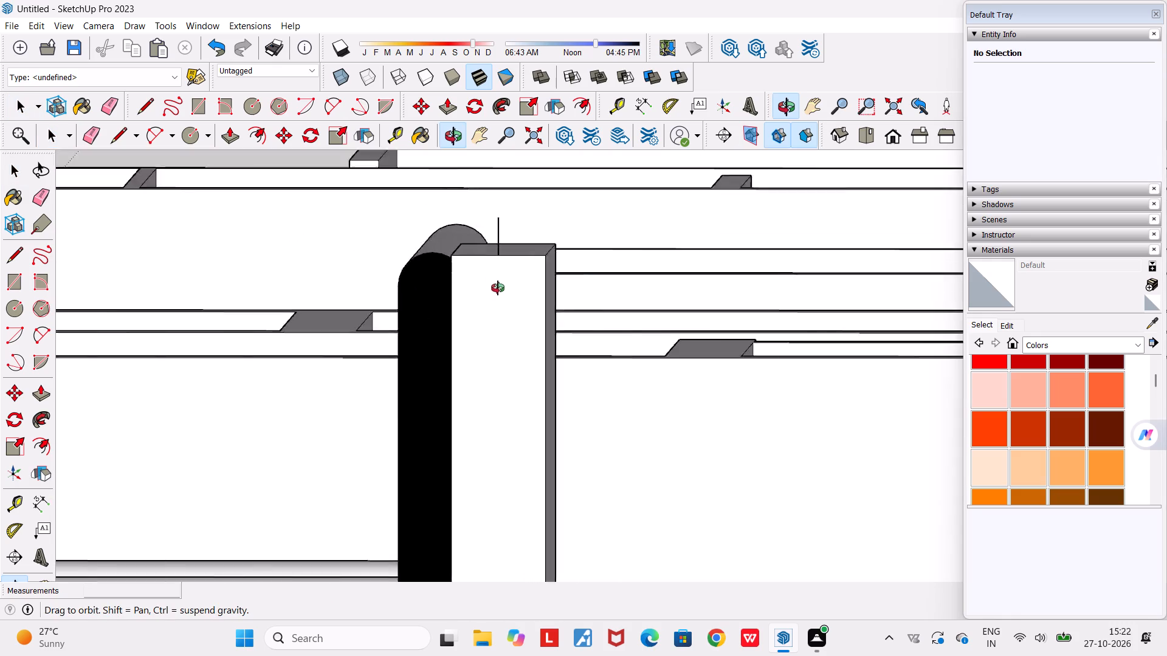
pyautogui.moveTo(498, 288); pyautogui.dragTo(500, 253, button='middle')
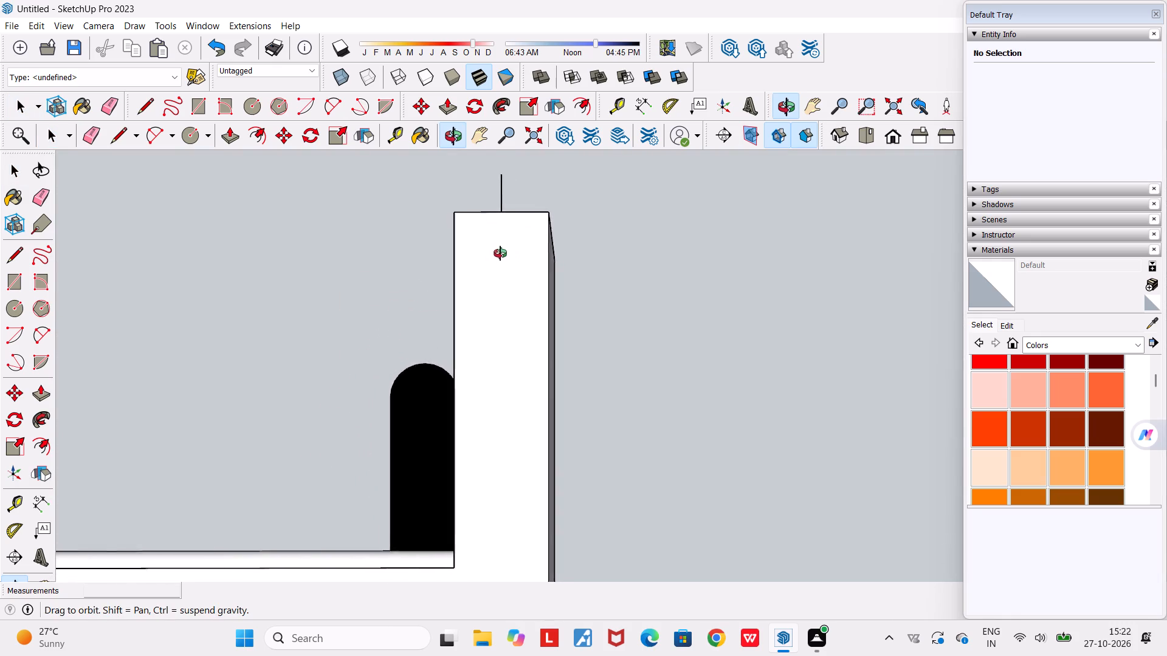
pyautogui.moveTo(500, 253); pyautogui.dragTo(498, 265, button='middle')
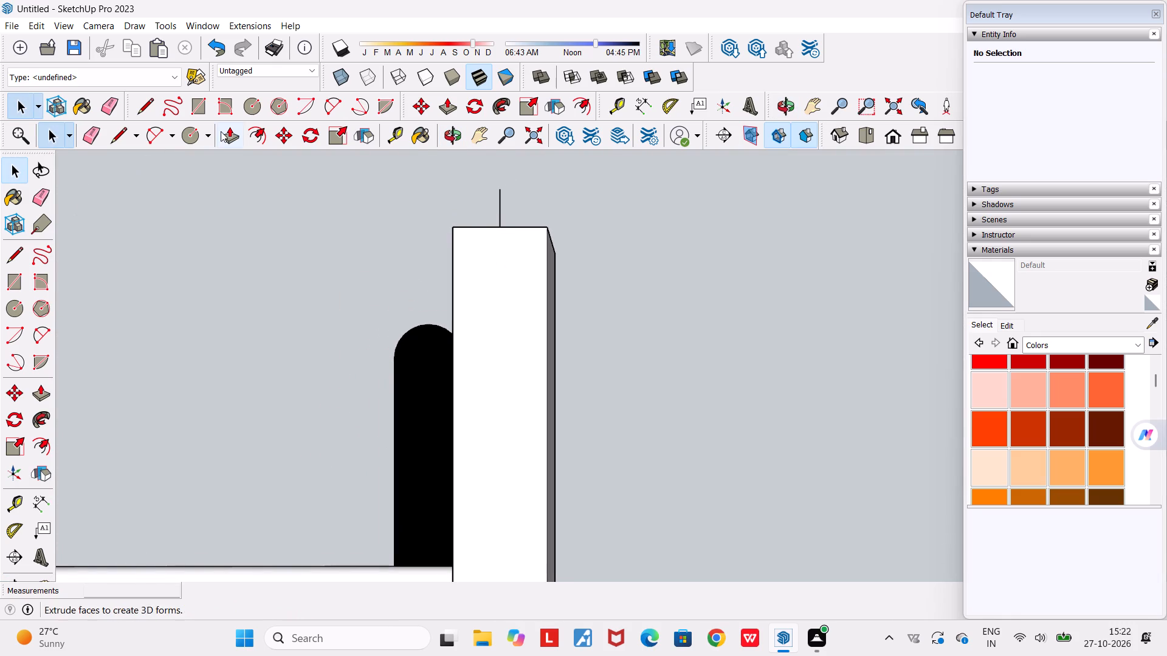
pyautogui.click(196, 130)
pyautogui.click(500, 228)
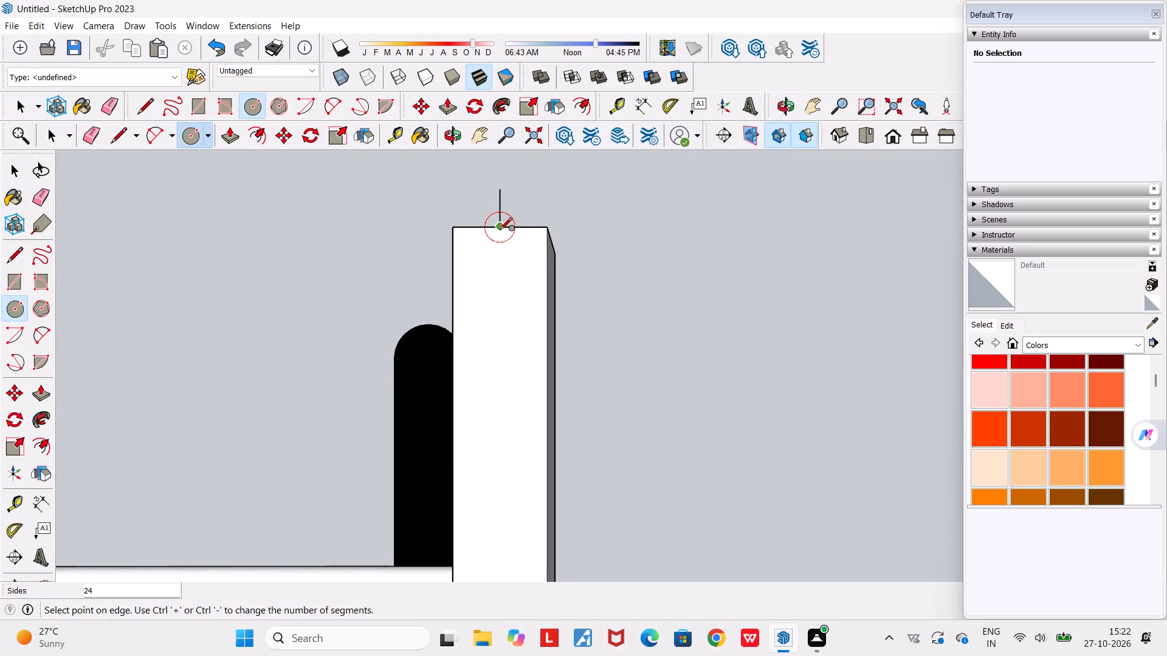
pyautogui.click(497, 275)
pyautogui.moveTo(497, 275); pyautogui.dragTo(539, 349, button='middle')
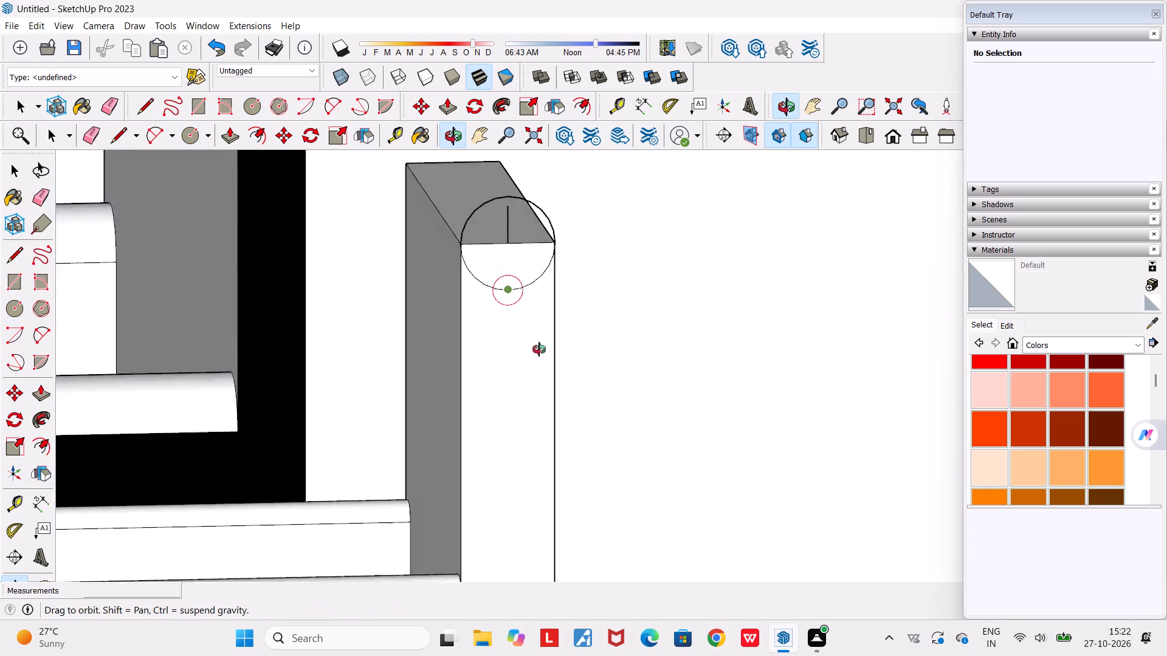
pyautogui.moveTo(539, 349); pyautogui.dragTo(685, 367, button='middle')
pyautogui.scroll(5, 541, 241)
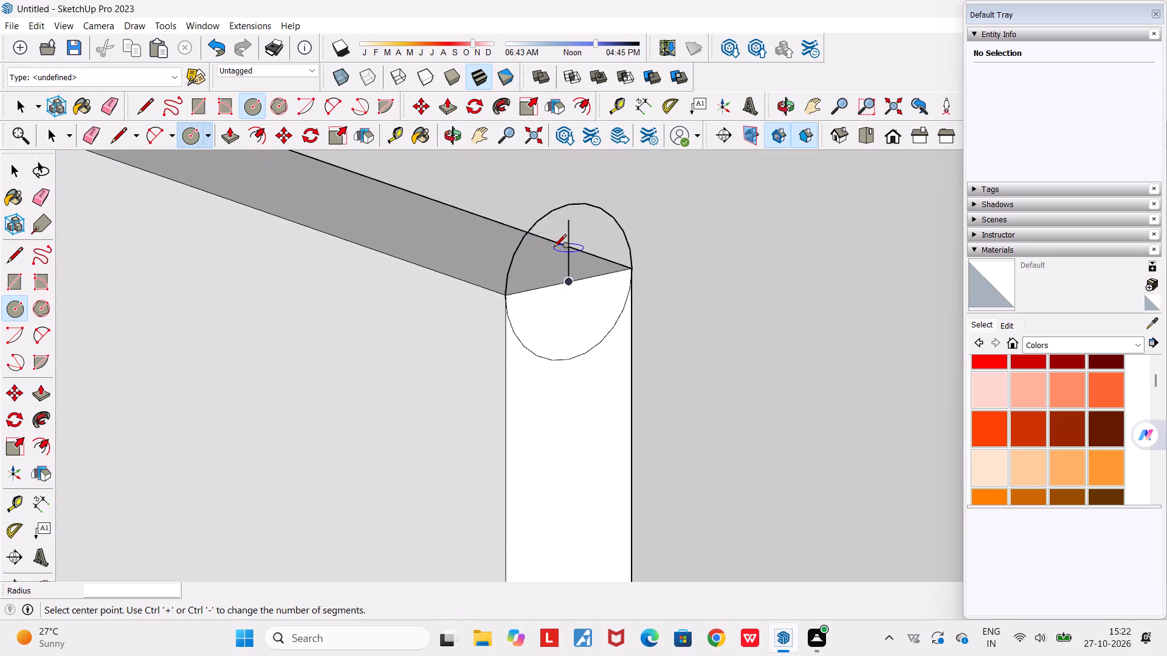
# Replace the 150 mm guide line with a vertical line of about 187 mm from the edge's midpoint to the top of the circle.
pyautogui.press('space')
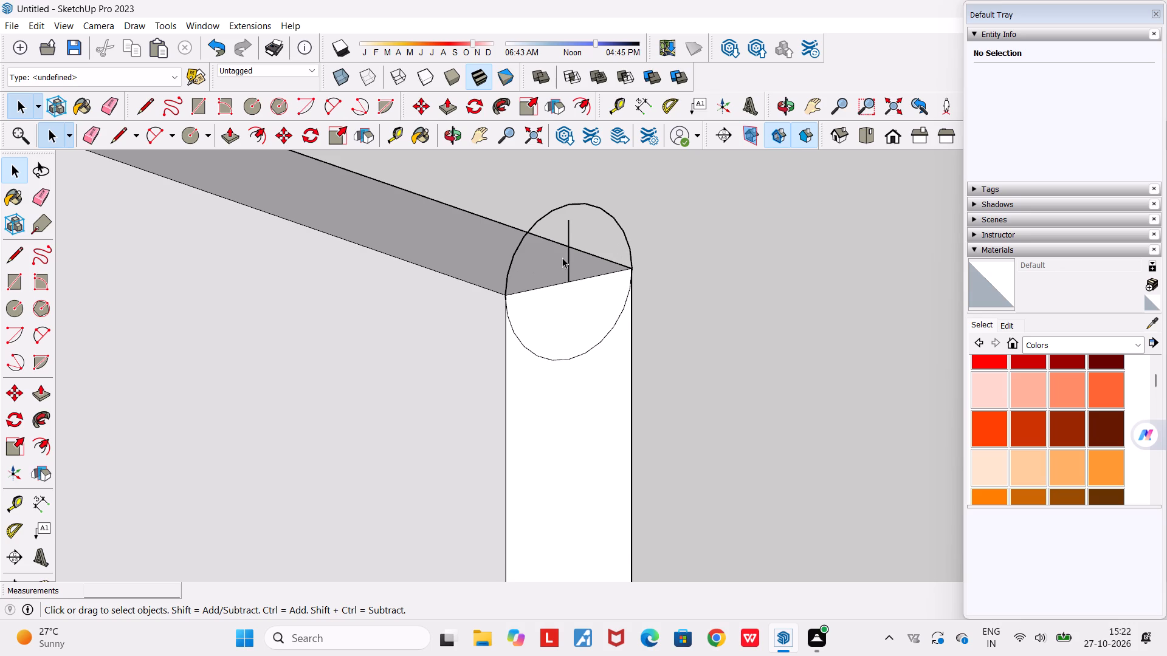
pyautogui.scroll(4, 567, 260)
pyautogui.click(570, 216)
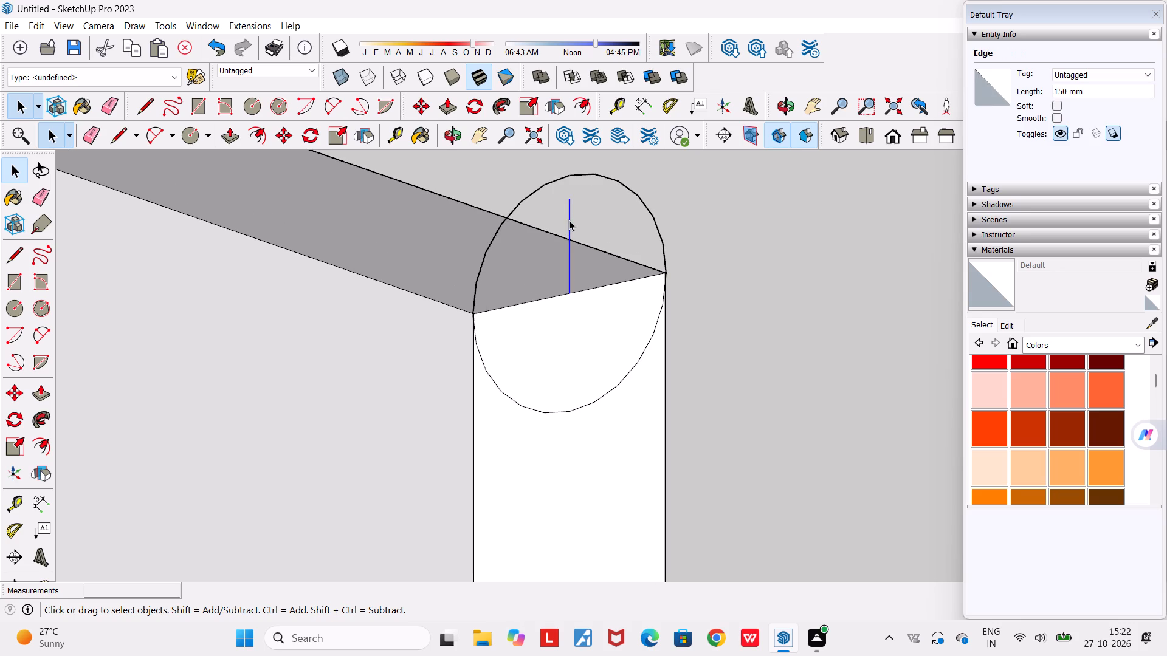
pyautogui.press('Delete')
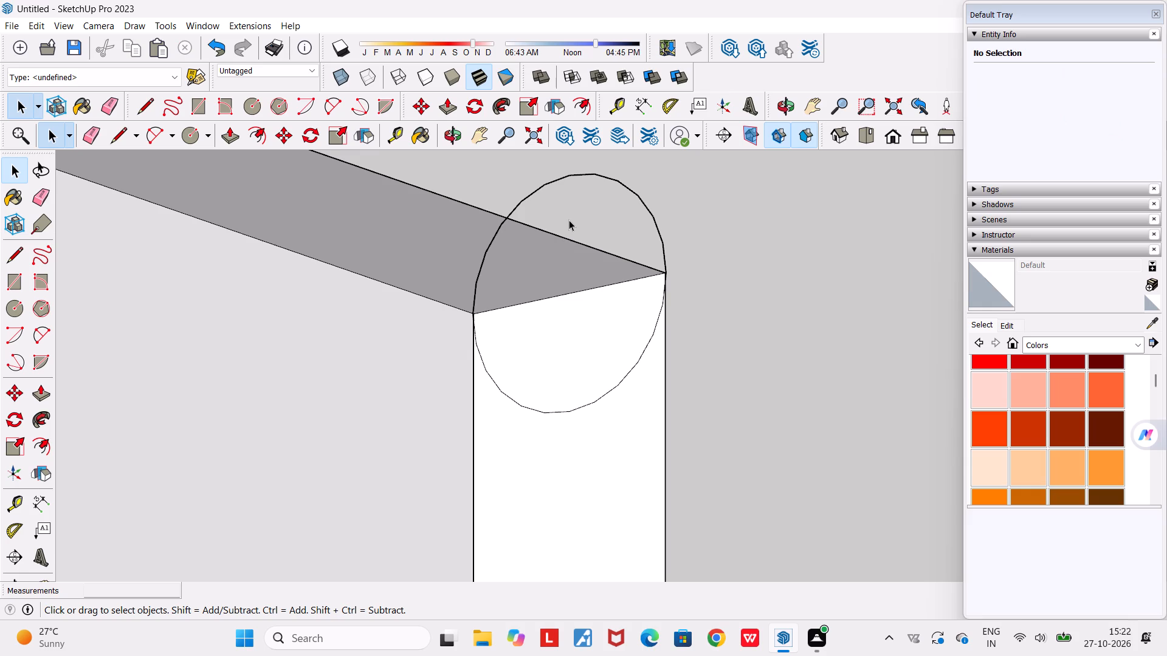
pyautogui.scroll(-2, 569, 220)
pyautogui.press('l')
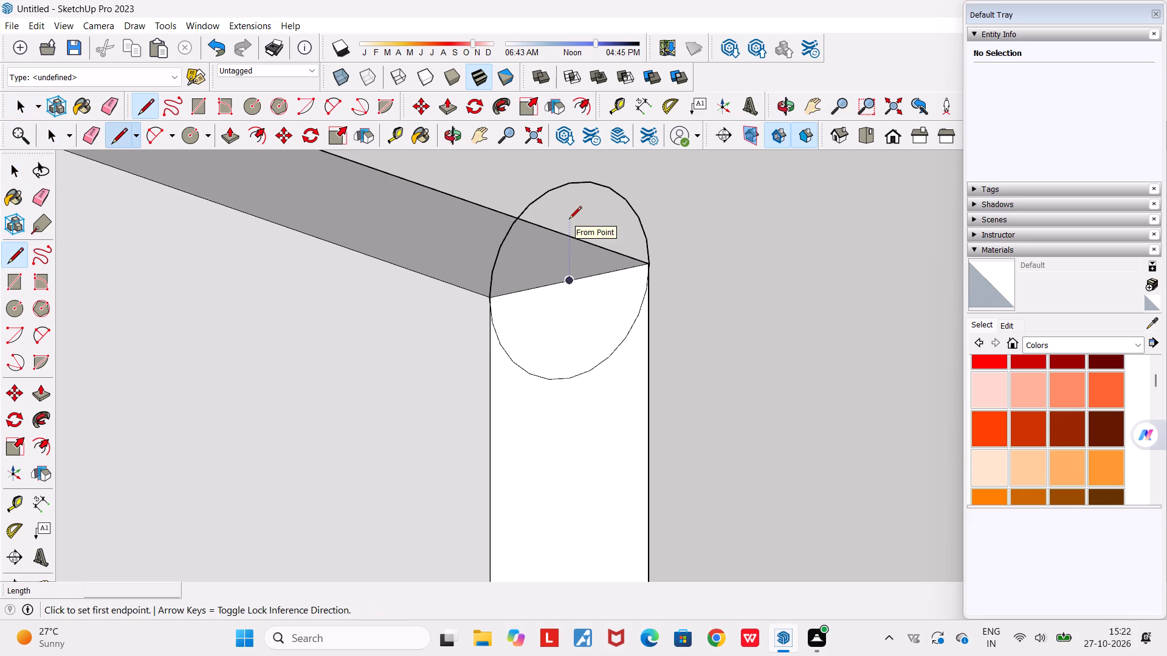
pyautogui.click(568, 282)
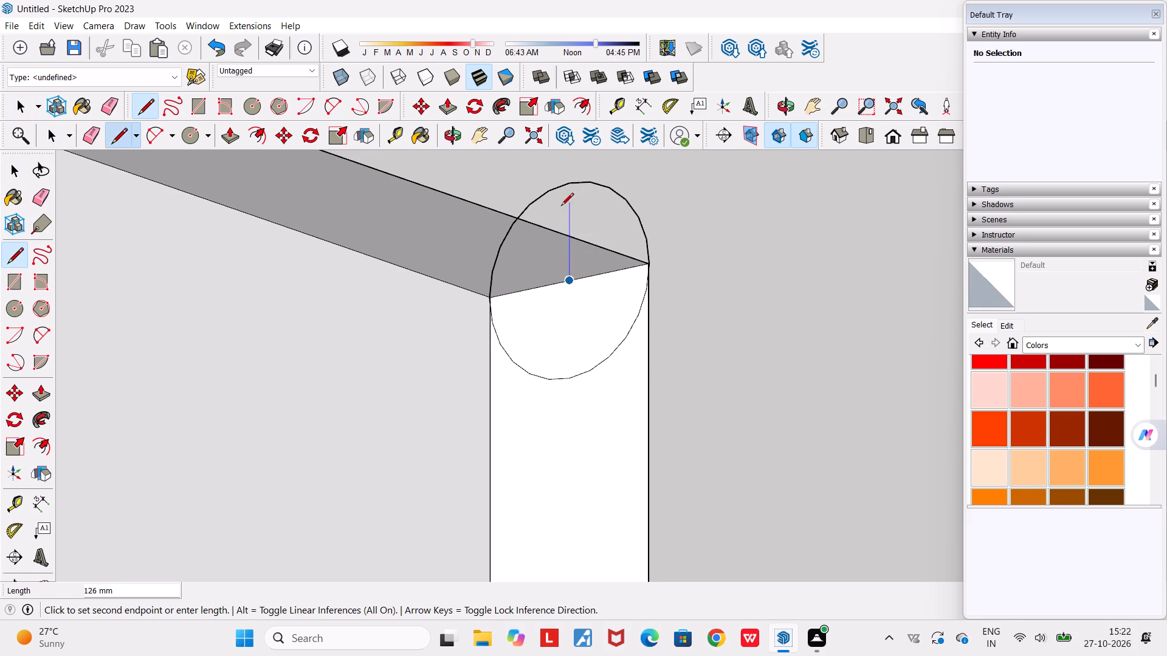
pyautogui.click(573, 186)
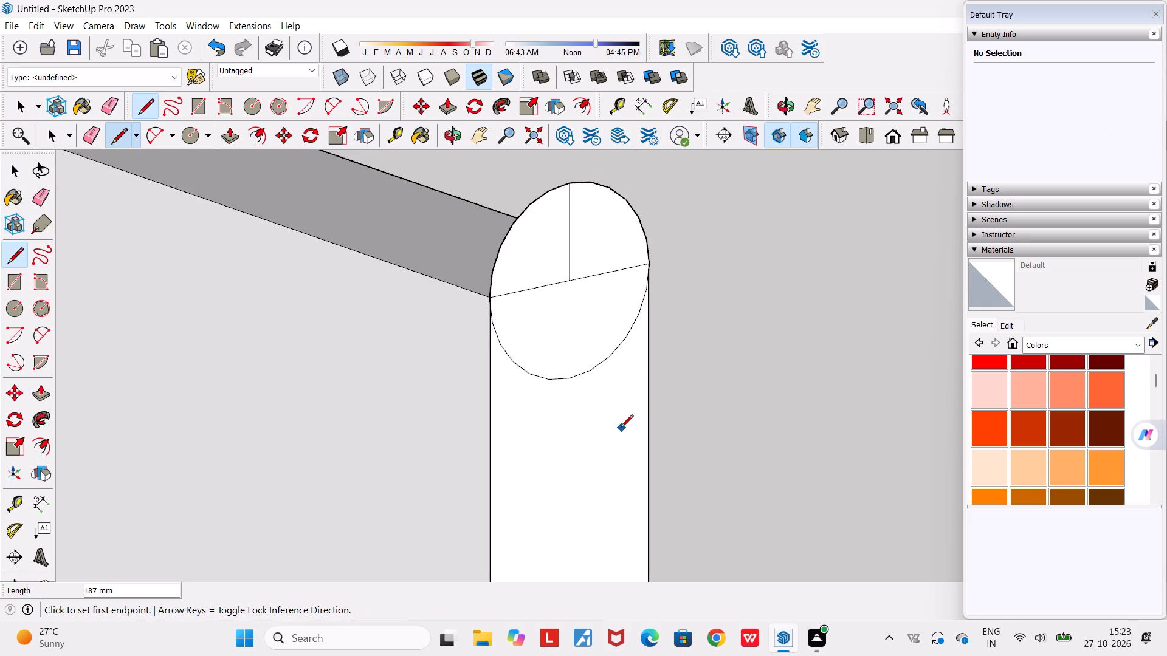
# Erase the circle's lower half and the vertical line, leaving a half-circle profile on top of the backrest's side face.
pyautogui.press('space')
pyautogui.press('e')
pyautogui.moveTo(583, 348); pyautogui.dragTo(599, 431)
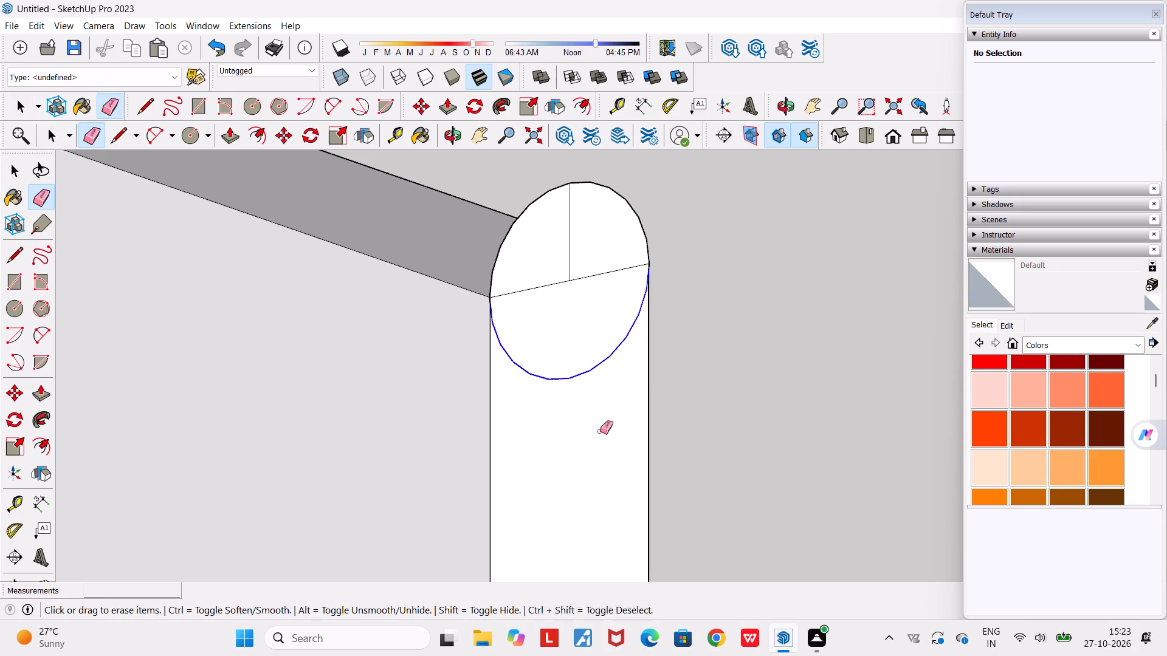
pyautogui.moveTo(575, 225); pyautogui.dragTo(566, 226)
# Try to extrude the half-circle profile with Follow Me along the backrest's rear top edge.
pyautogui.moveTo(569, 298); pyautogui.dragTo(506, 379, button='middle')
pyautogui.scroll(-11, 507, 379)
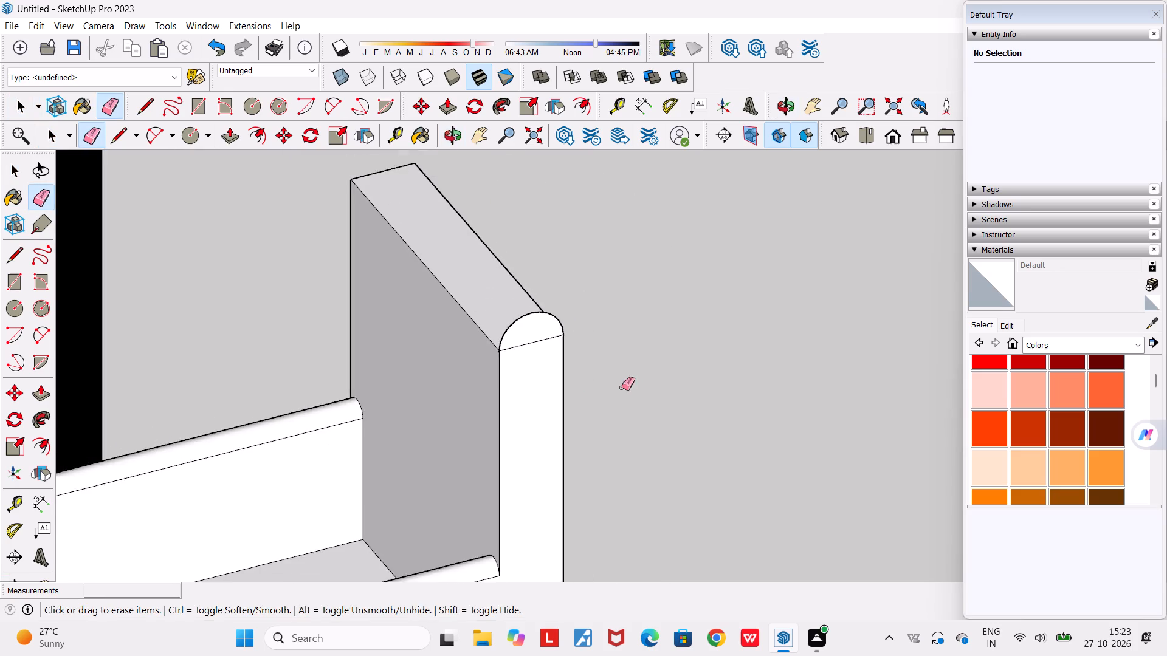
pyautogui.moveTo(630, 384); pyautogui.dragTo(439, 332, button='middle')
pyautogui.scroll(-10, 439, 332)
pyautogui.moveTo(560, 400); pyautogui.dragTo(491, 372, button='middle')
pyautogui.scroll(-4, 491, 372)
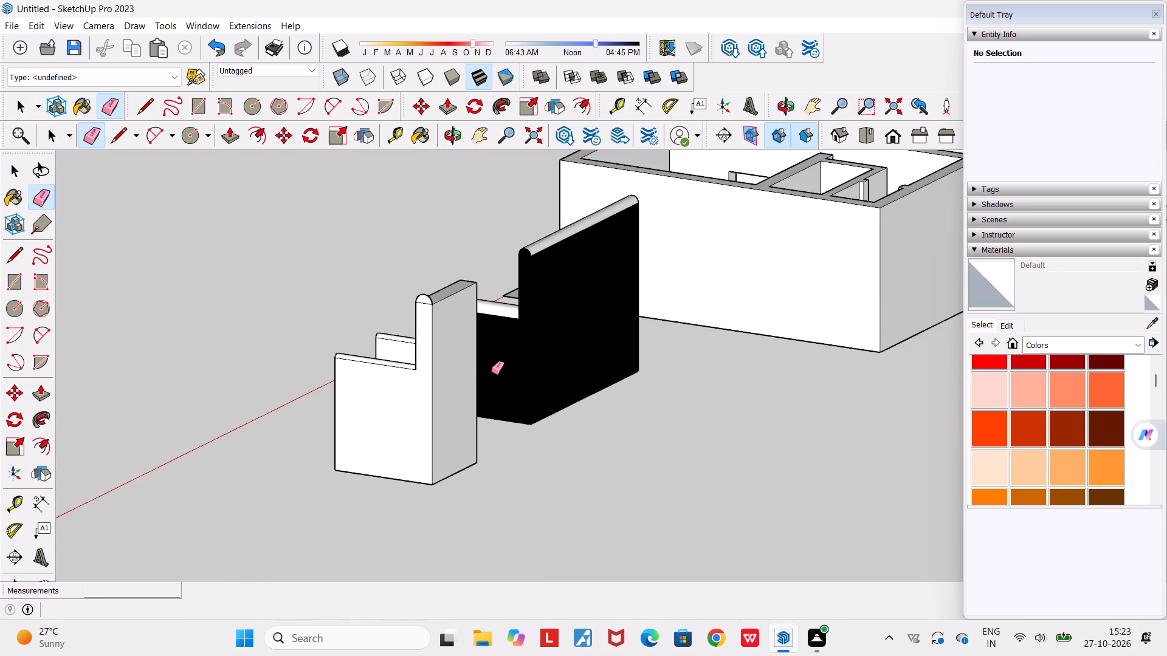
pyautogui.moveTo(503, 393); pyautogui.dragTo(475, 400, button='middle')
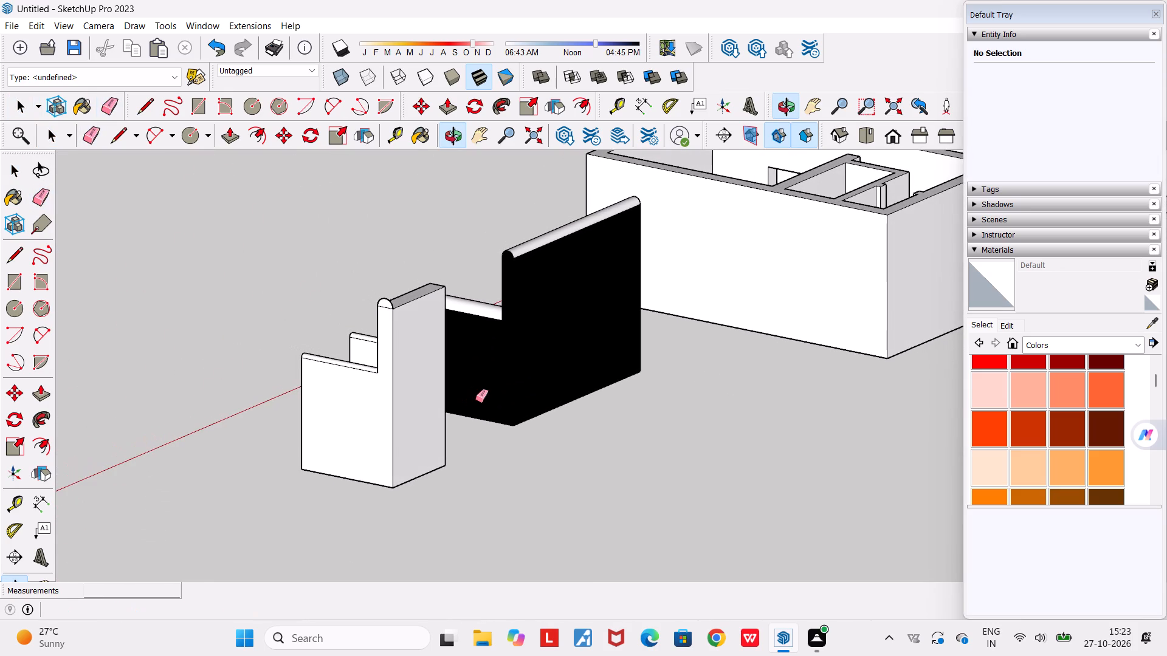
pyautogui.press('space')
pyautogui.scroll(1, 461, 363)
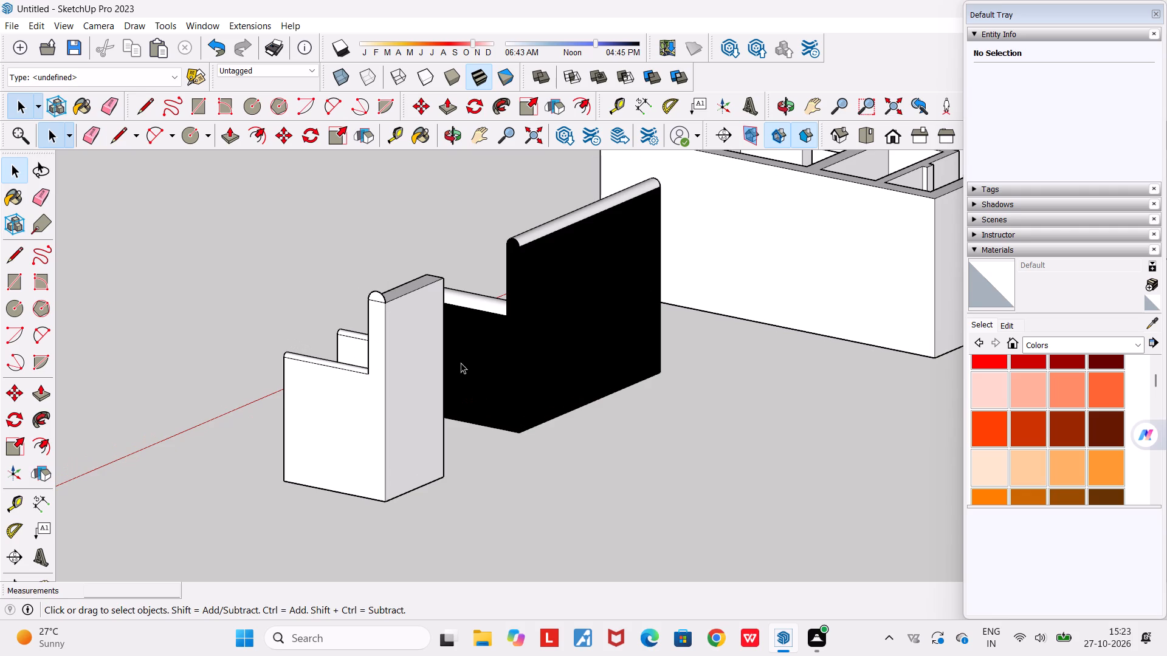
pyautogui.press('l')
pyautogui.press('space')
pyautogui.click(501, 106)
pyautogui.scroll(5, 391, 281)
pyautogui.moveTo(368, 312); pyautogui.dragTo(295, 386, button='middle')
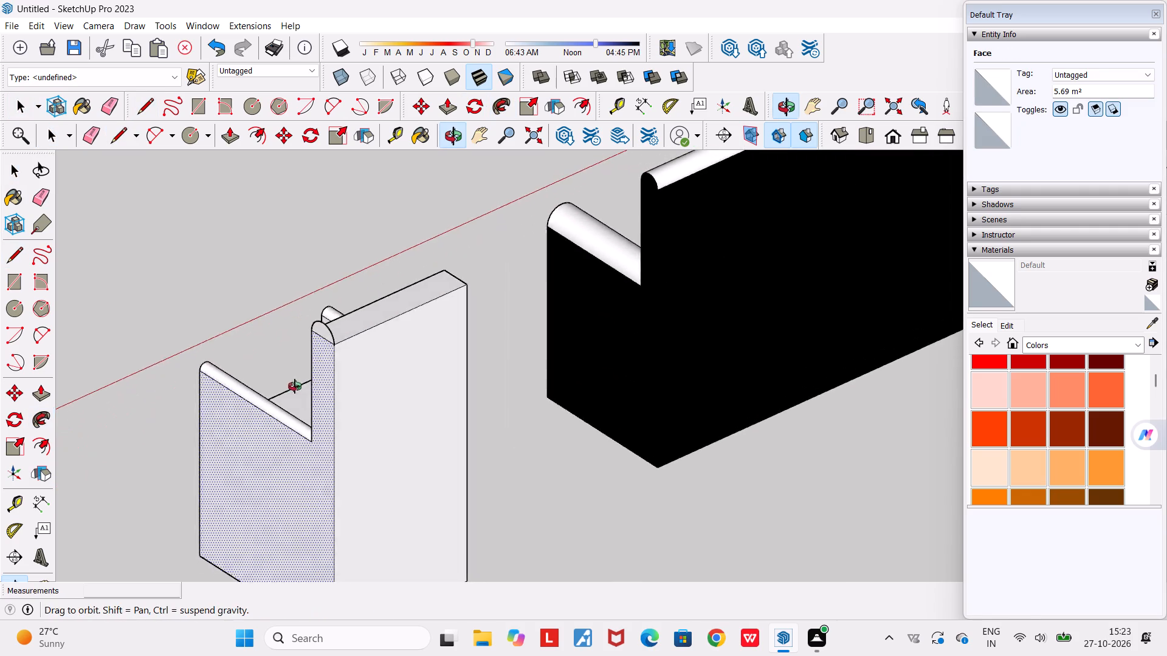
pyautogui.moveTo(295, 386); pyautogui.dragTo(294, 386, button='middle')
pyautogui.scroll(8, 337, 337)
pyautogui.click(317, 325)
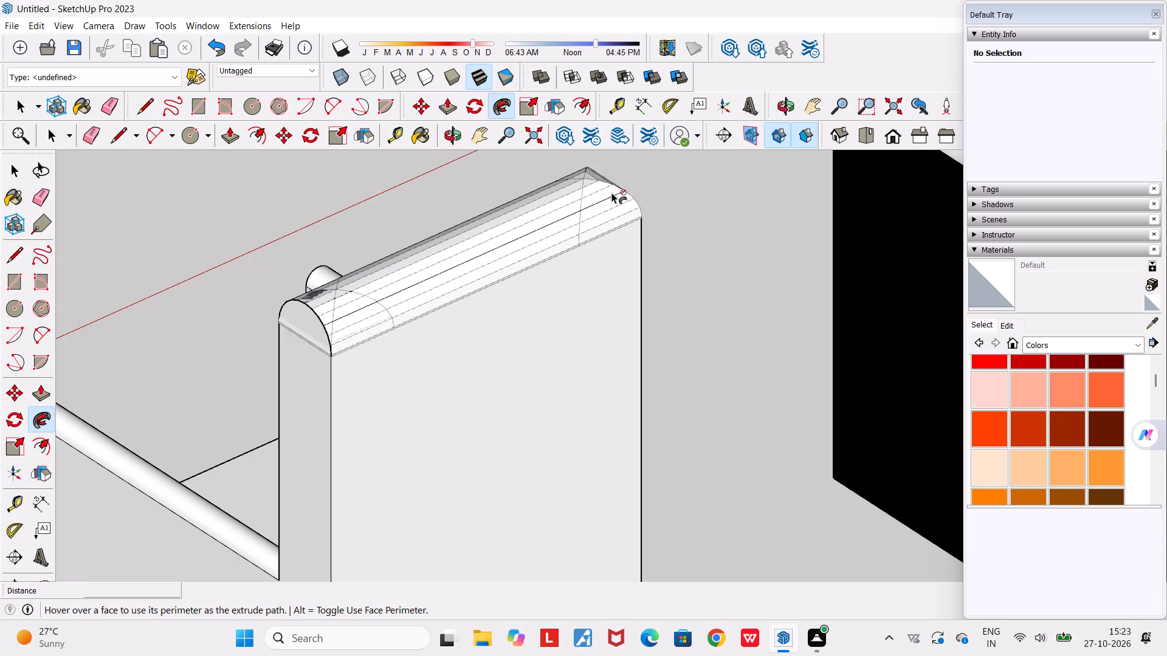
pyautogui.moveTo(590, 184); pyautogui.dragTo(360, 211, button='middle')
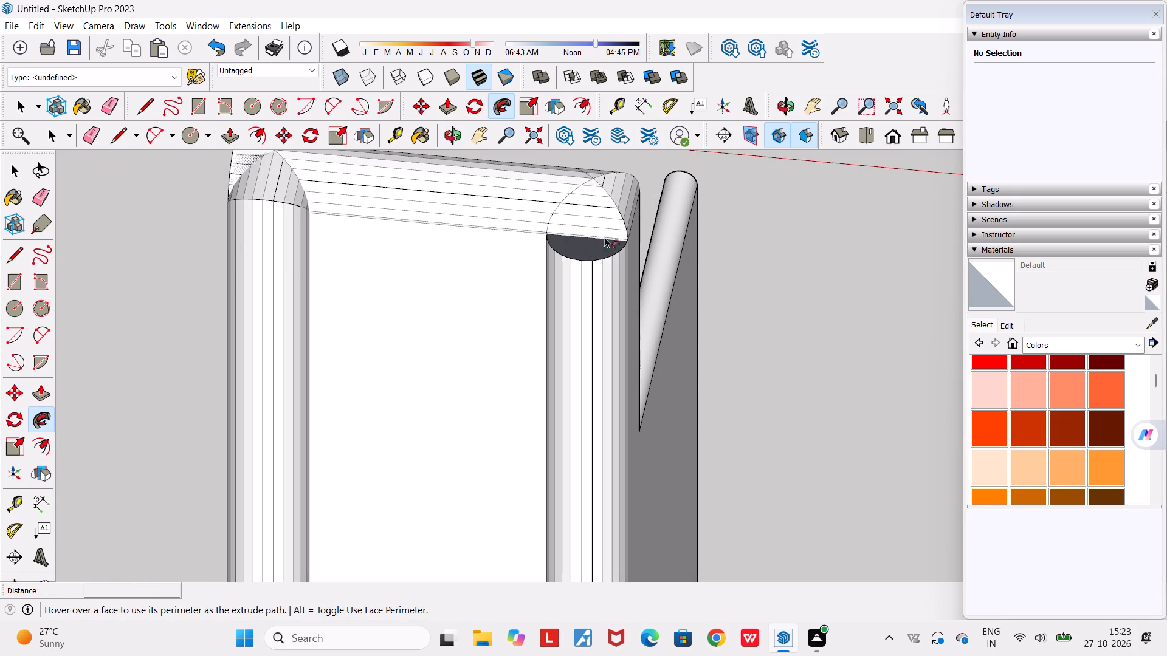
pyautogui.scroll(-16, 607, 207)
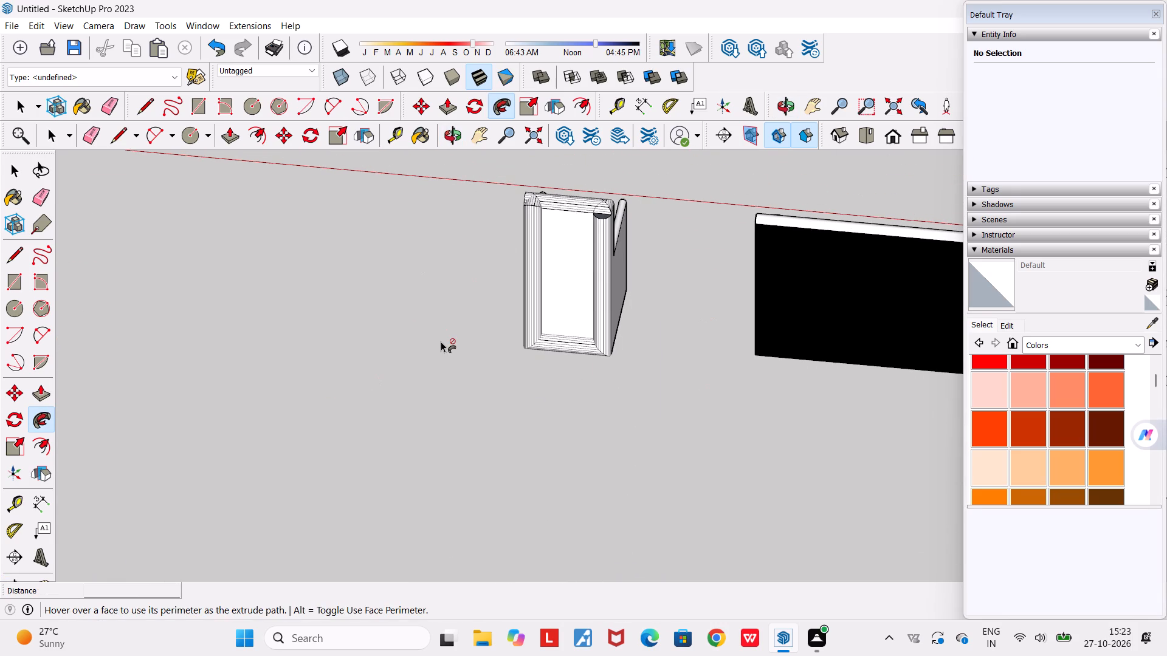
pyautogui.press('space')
# Extrude the half-circle profile along the full width of the backrest's top.
pyautogui.moveTo(491, 259); pyautogui.dragTo(394, 332, button='middle')
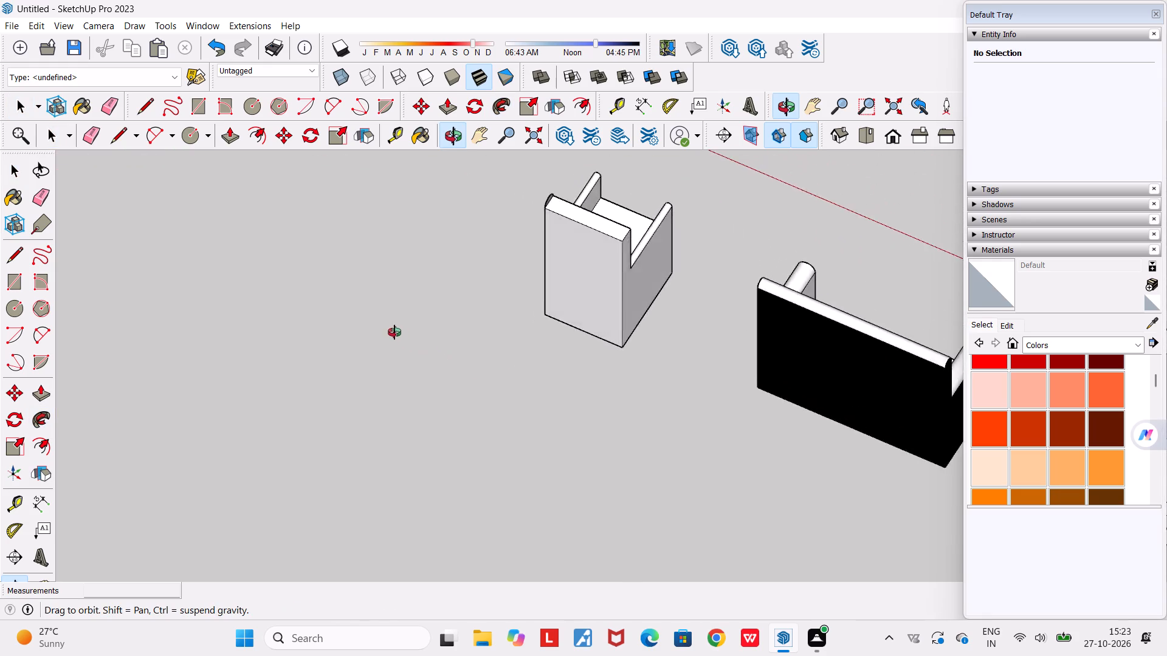
pyautogui.moveTo(394, 332); pyautogui.dragTo(393, 332, button='middle')
pyautogui.scroll(-2, 393, 332)
pyautogui.scroll(13, 565, 205)
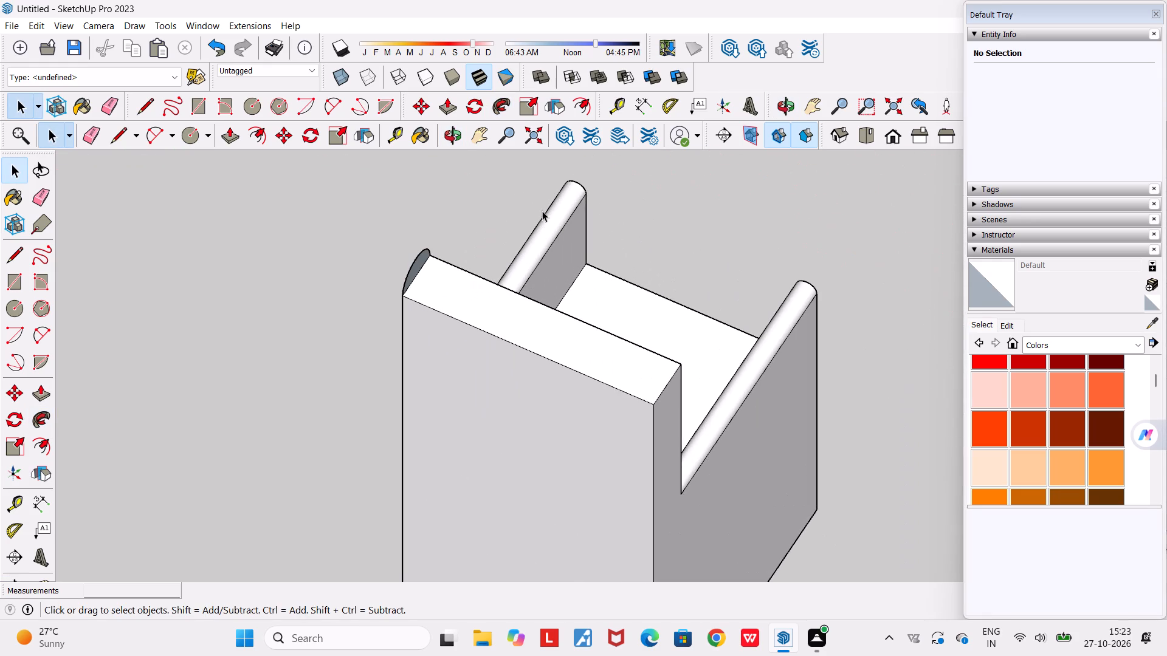
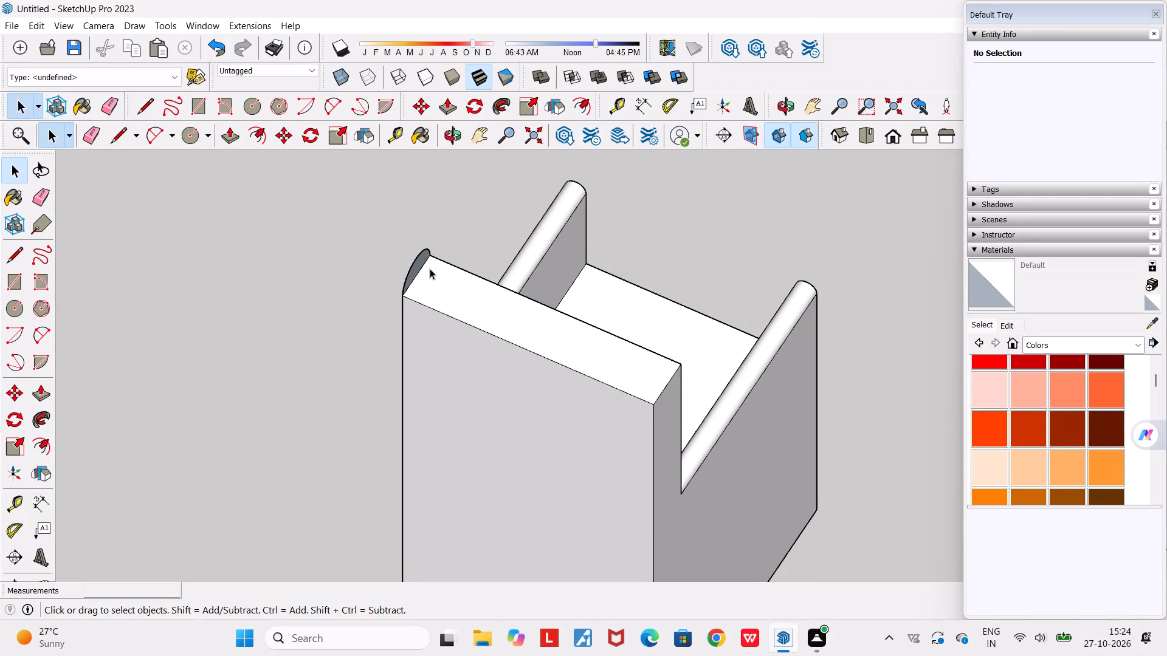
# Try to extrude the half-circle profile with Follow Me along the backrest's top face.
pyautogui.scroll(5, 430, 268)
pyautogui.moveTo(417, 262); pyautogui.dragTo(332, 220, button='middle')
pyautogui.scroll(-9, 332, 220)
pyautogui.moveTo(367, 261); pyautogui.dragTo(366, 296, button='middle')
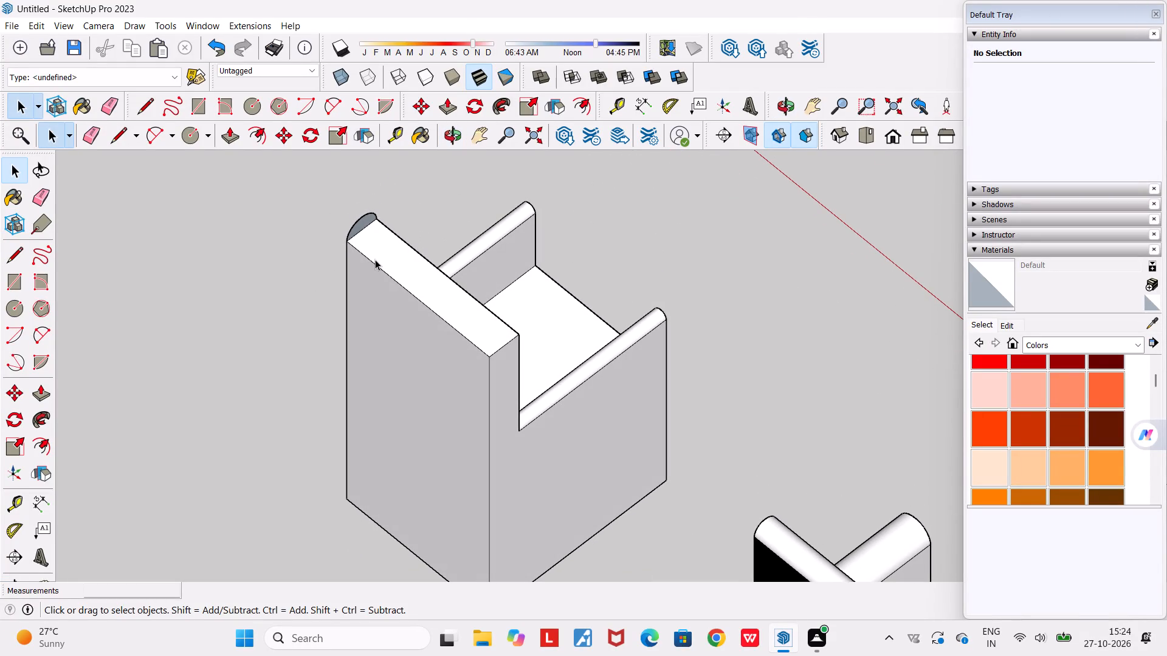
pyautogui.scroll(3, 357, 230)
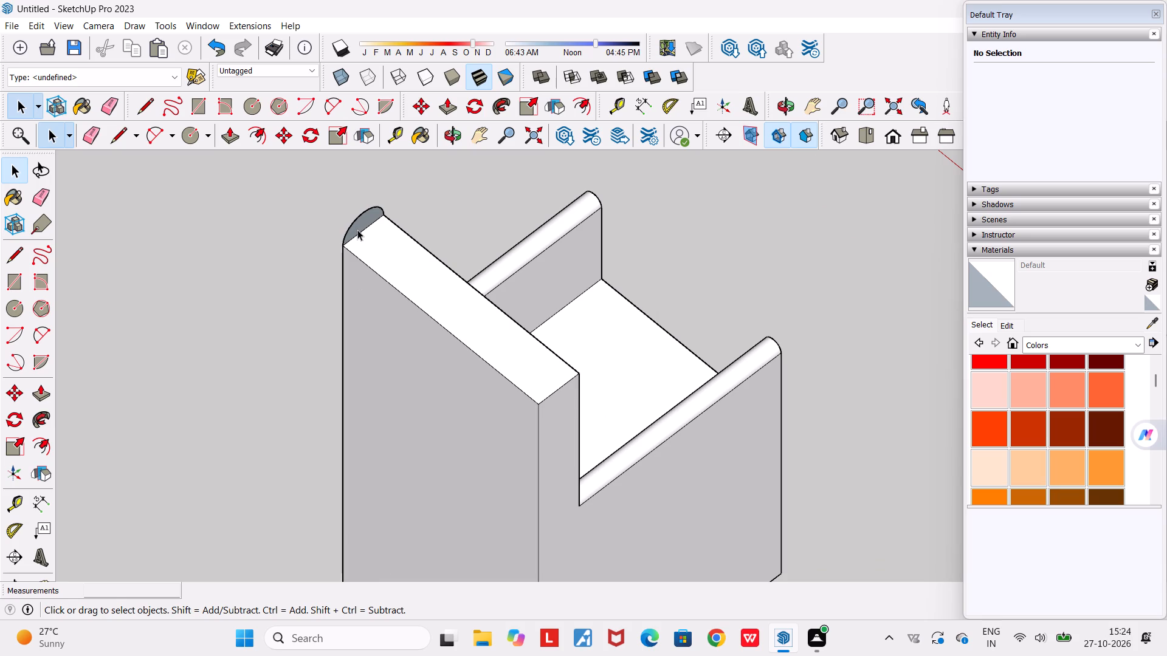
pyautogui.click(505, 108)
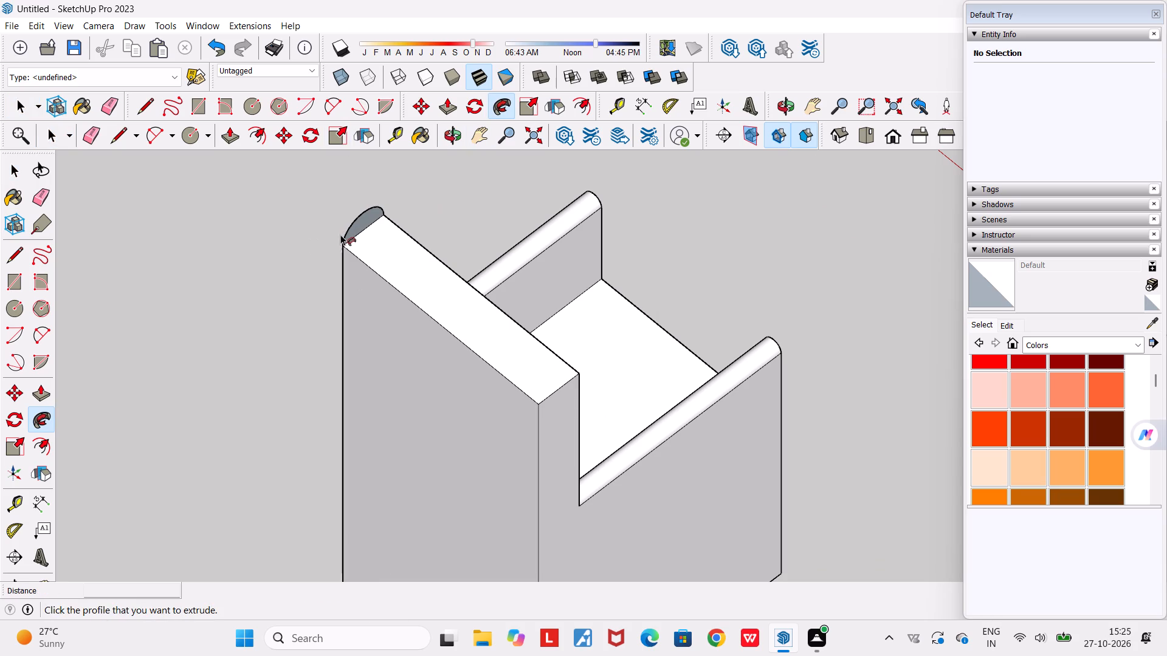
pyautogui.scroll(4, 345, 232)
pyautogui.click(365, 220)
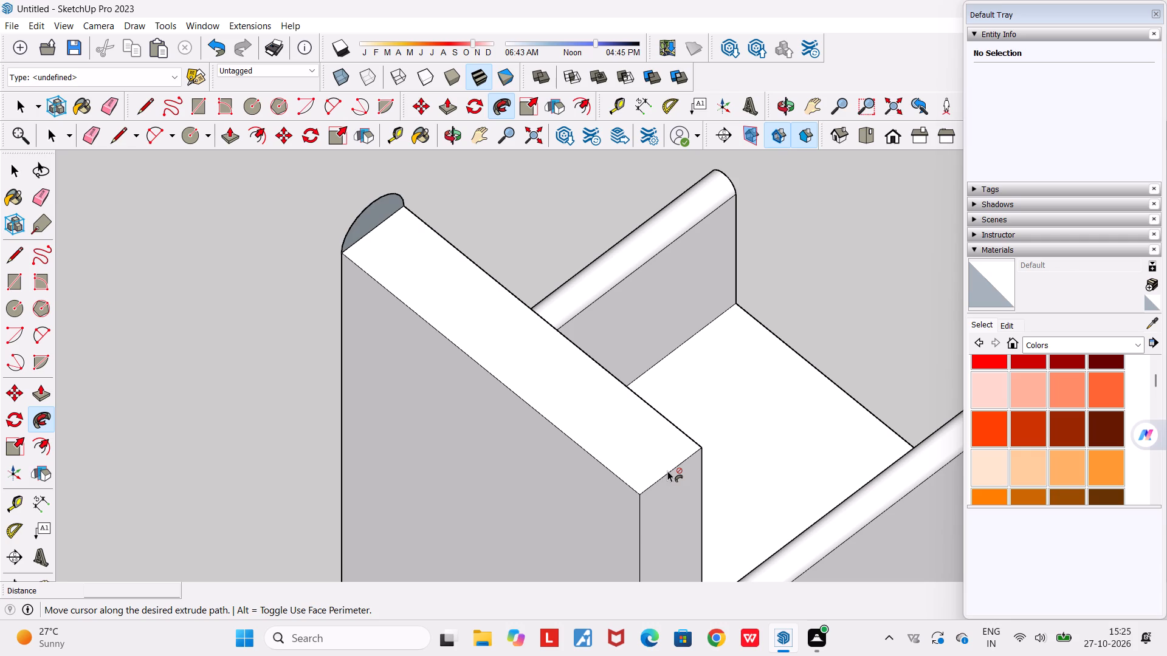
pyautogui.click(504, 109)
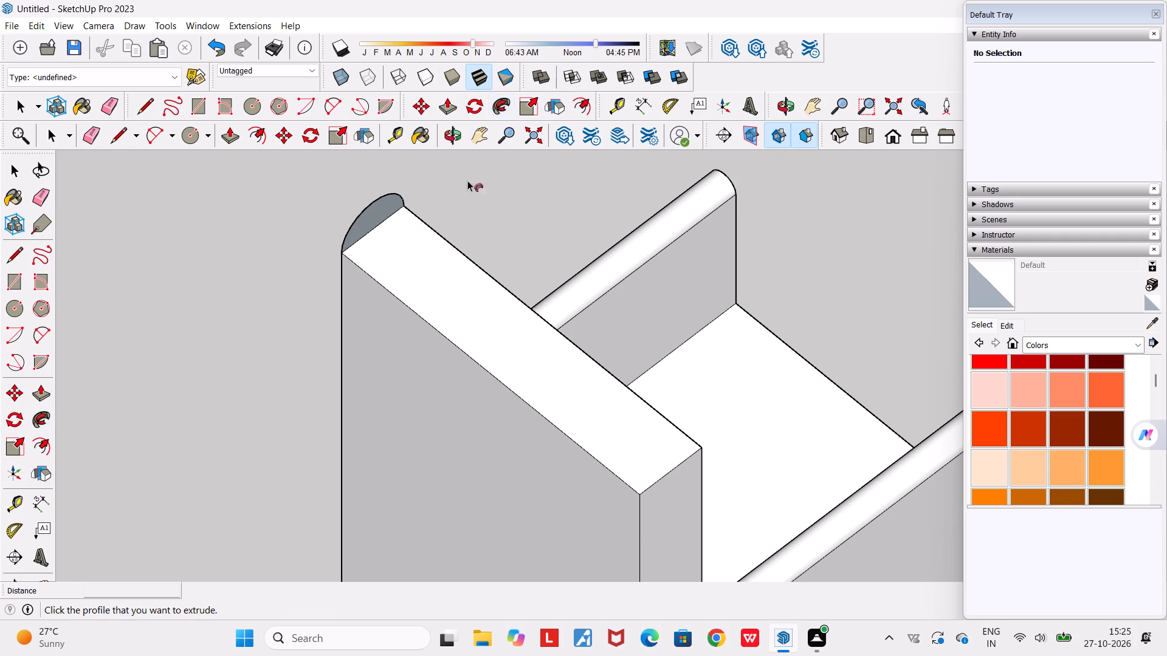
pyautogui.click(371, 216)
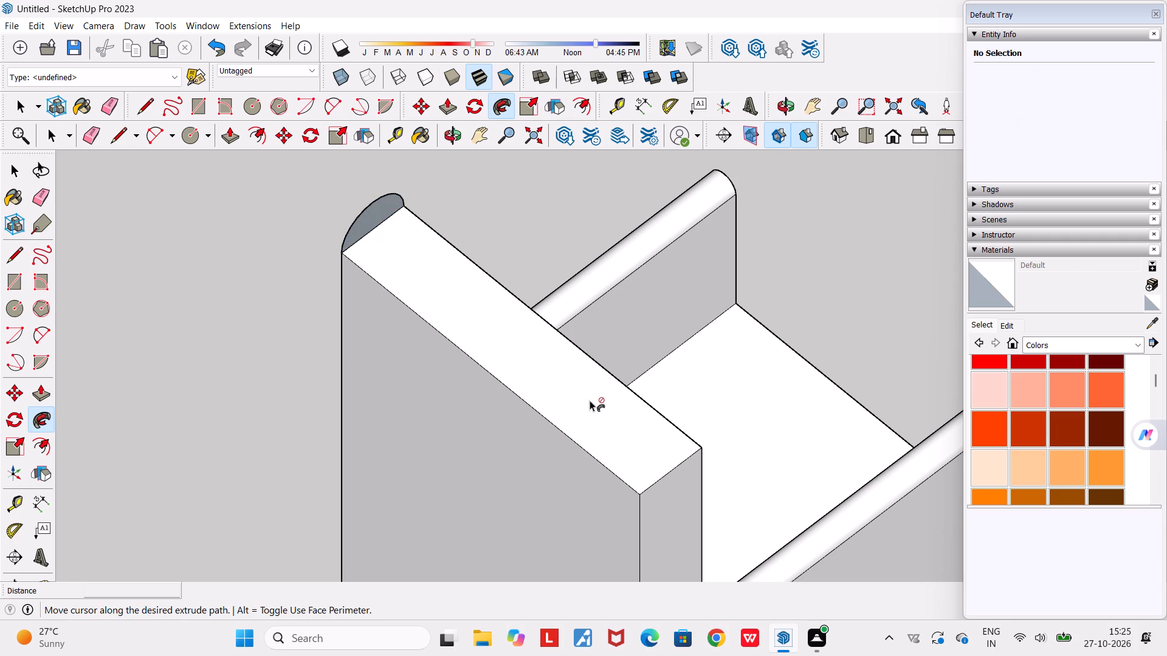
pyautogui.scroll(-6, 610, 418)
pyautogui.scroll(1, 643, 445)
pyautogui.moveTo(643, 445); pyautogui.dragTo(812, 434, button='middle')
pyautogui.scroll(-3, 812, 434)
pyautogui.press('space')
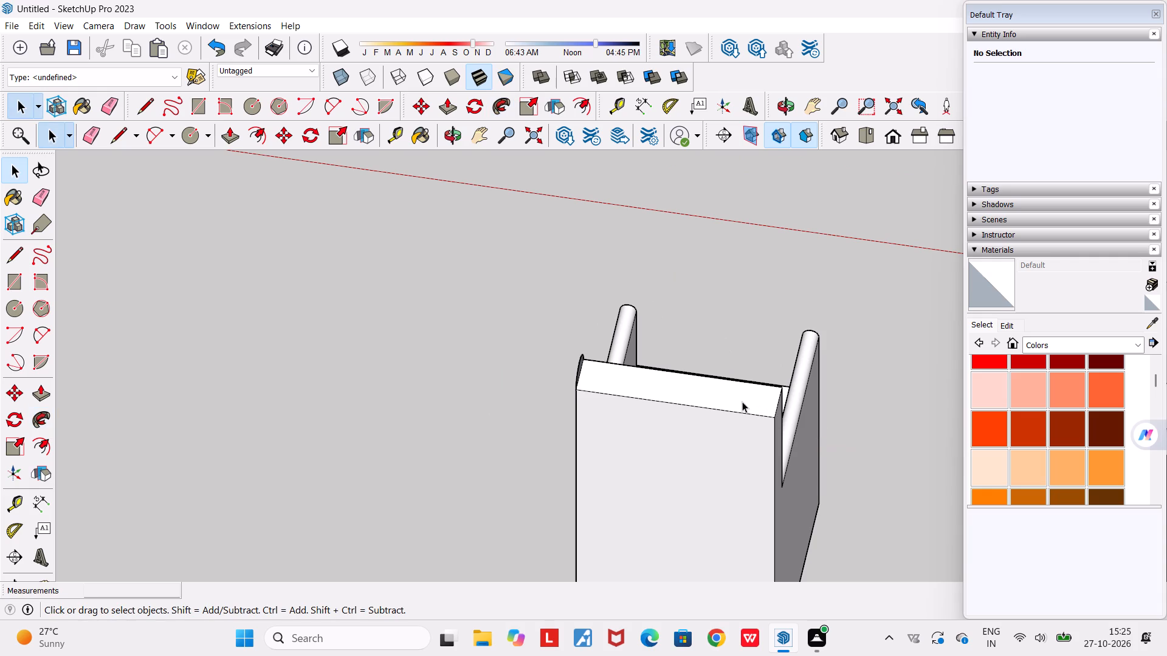
# Extrude the half-circle profile with Follow Me along the backrest's seat-side top edge, across its full width.
pyautogui.moveTo(726, 396); pyautogui.dragTo(790, 420, button='middle')
pyautogui.scroll(-4, 790, 420)
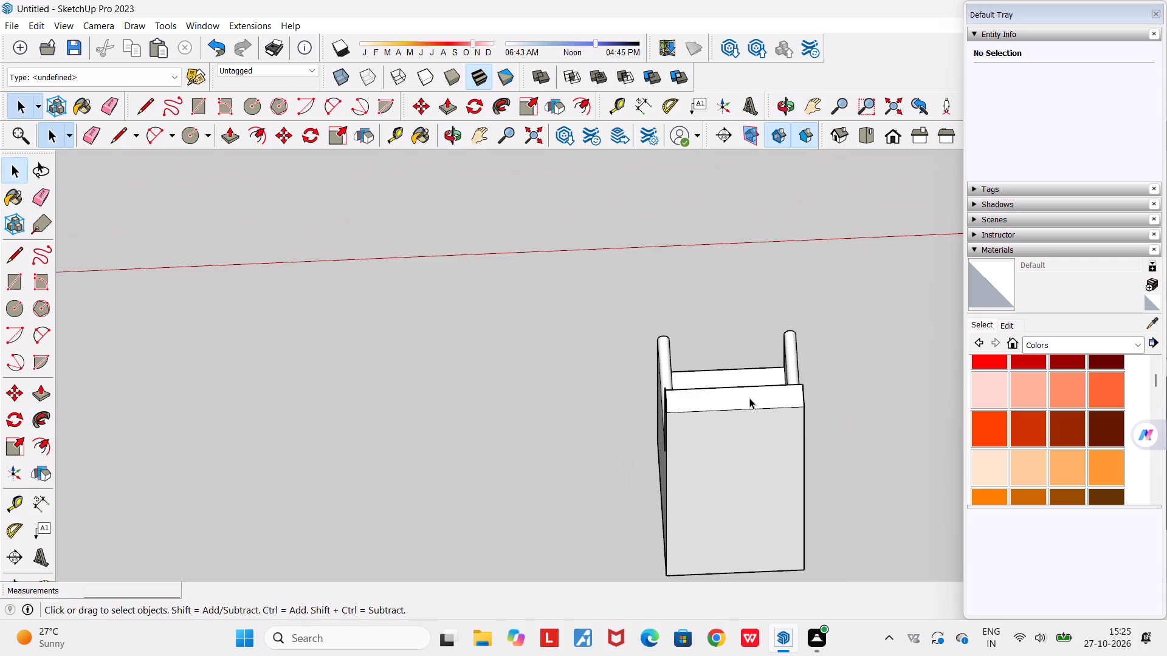
pyautogui.scroll(5, 736, 396)
pyautogui.moveTo(733, 395); pyautogui.dragTo(509, 263, button='middle')
pyautogui.scroll(-4, 509, 263)
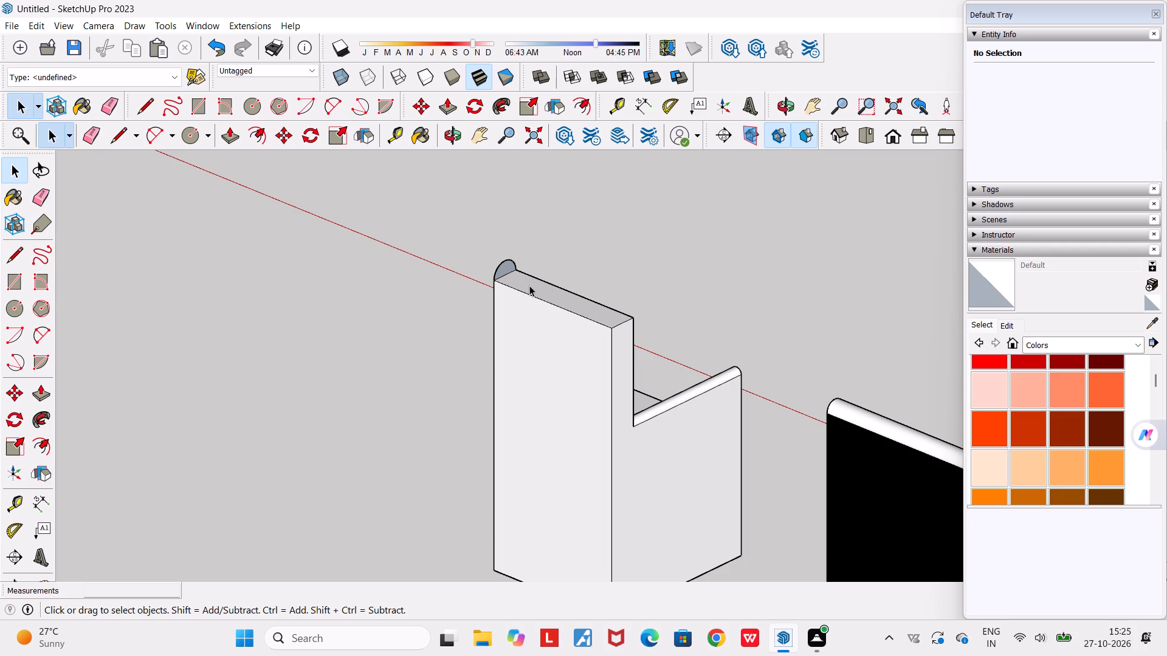
pyautogui.scroll(4, 524, 282)
pyautogui.moveTo(526, 284); pyautogui.dragTo(679, 354, button='middle')
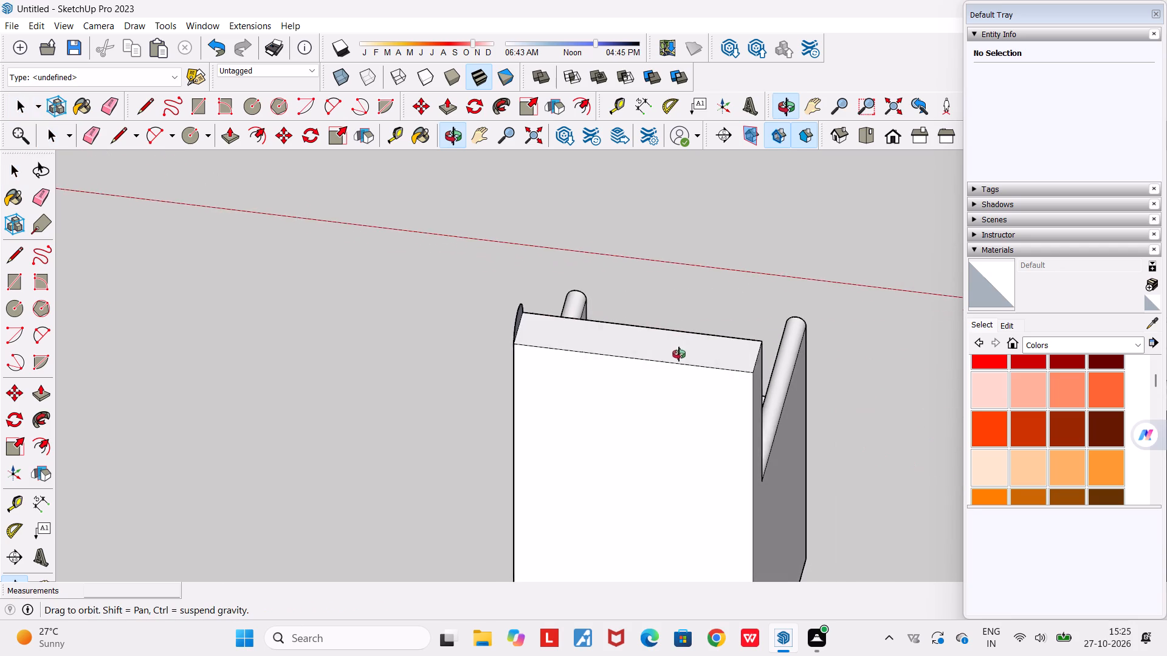
pyautogui.moveTo(679, 354); pyautogui.dragTo(681, 355, button='middle')
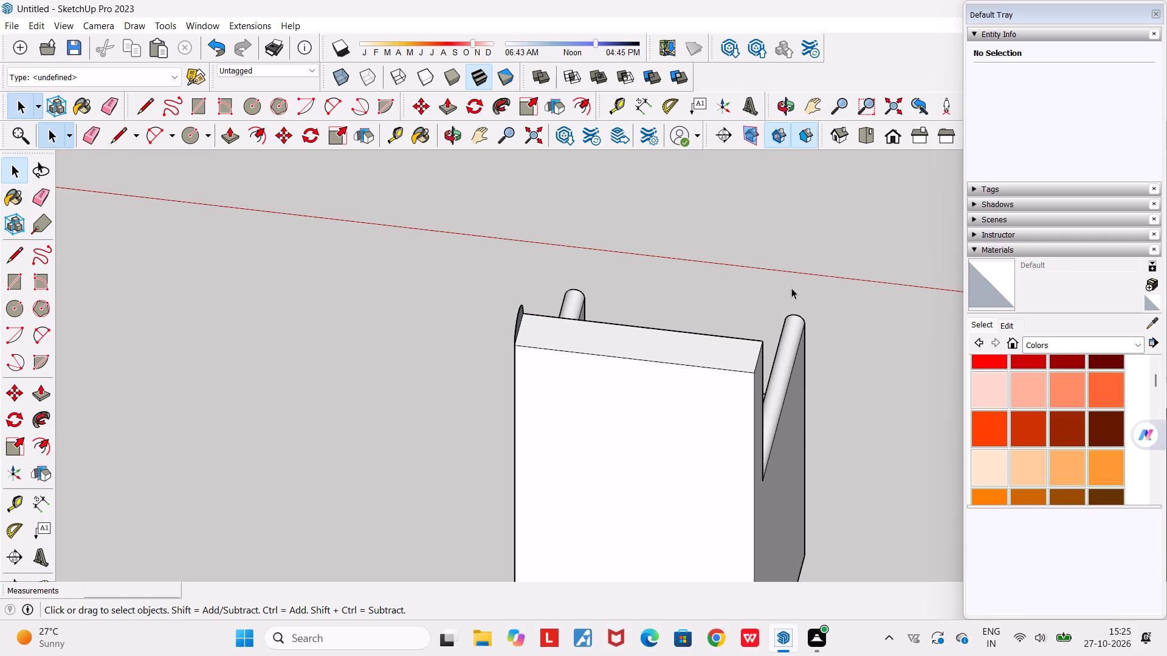
pyautogui.moveTo(768, 278); pyautogui.dragTo(560, 239, button='middle')
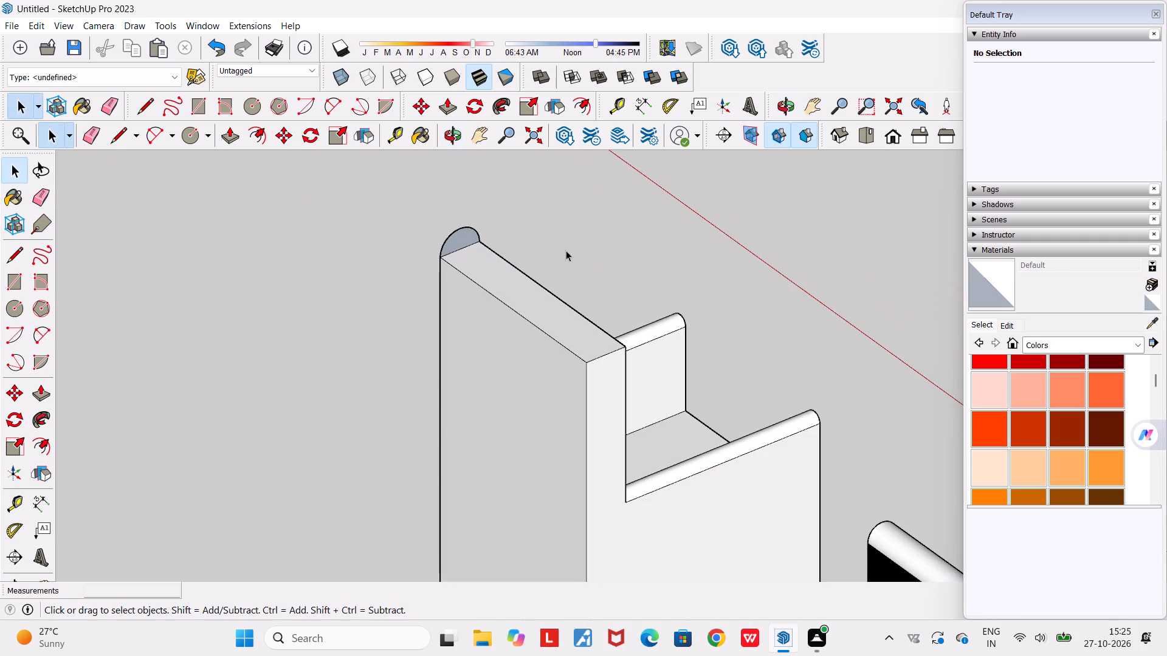
pyautogui.moveTo(568, 251); pyautogui.dragTo(539, 265, button='middle')
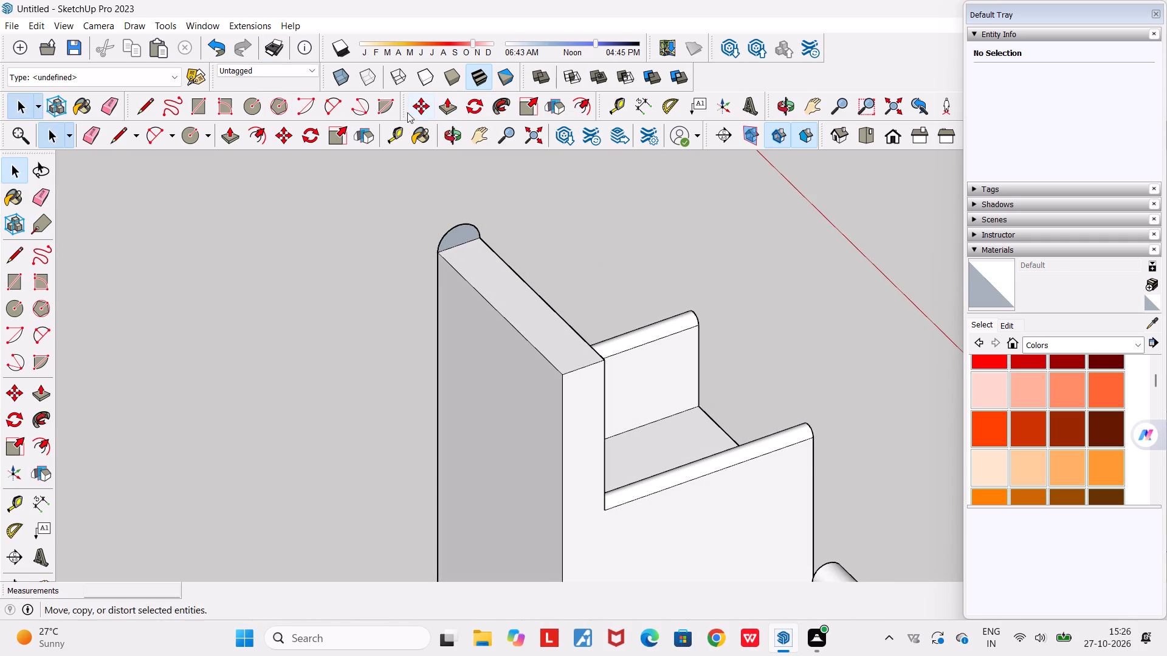
pyautogui.click(500, 108)
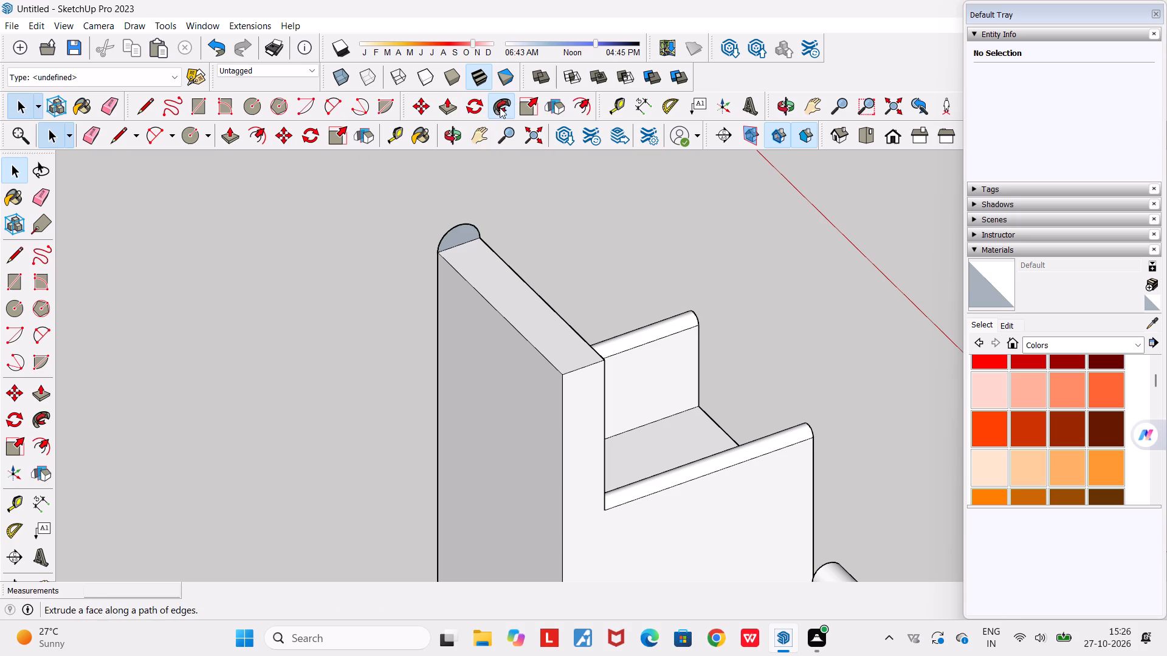
pyautogui.scroll(4, 463, 225)
pyautogui.click(463, 239)
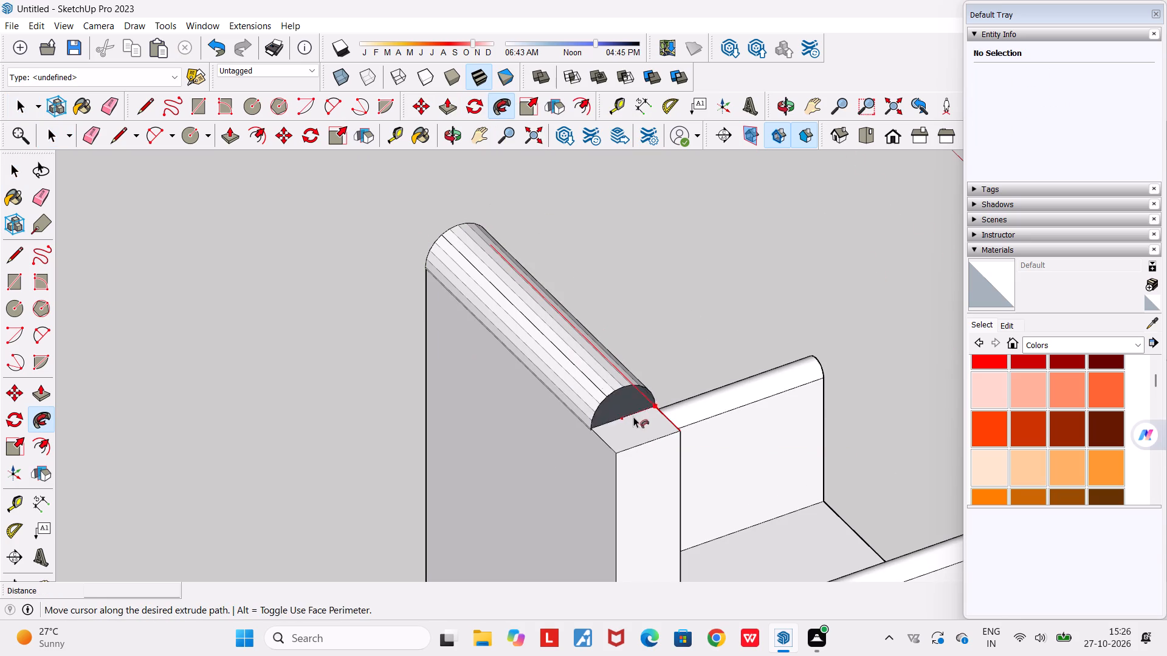
pyautogui.click(651, 433)
pyautogui.scroll(1, 647, 453)
pyautogui.moveTo(576, 444); pyautogui.dragTo(283, 443, button='middle')
pyautogui.scroll(-5, 283, 443)
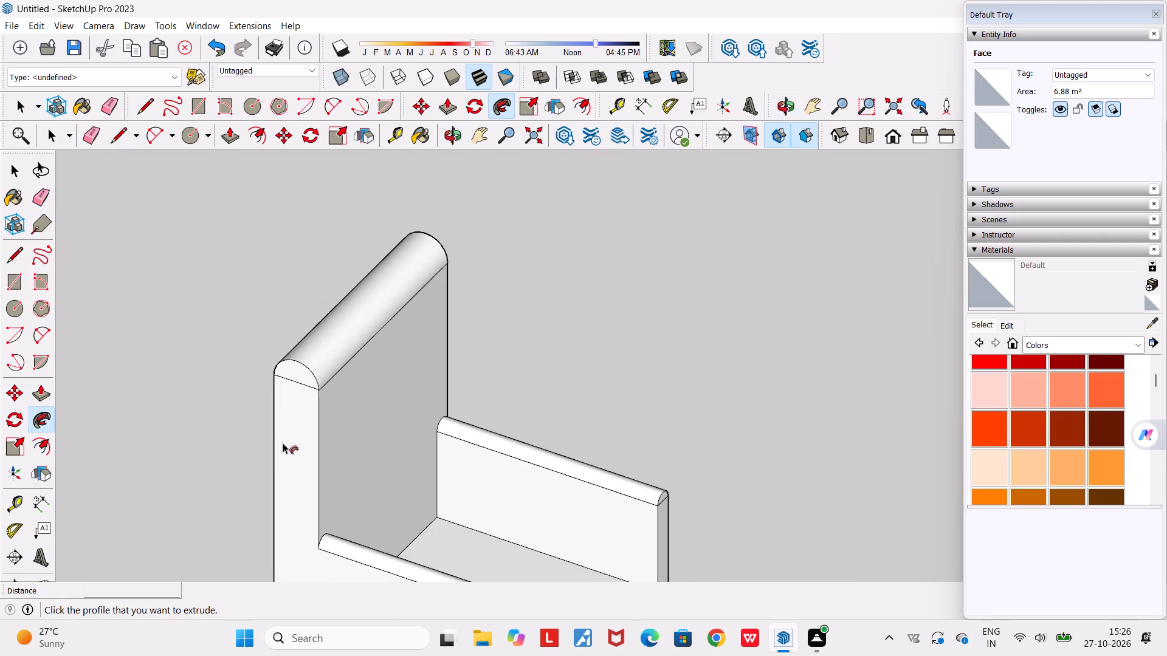
pyautogui.press('space')
# Erase the seam lines between the rounded top and the side faces at both ends of the backrest.
pyautogui.press('e')
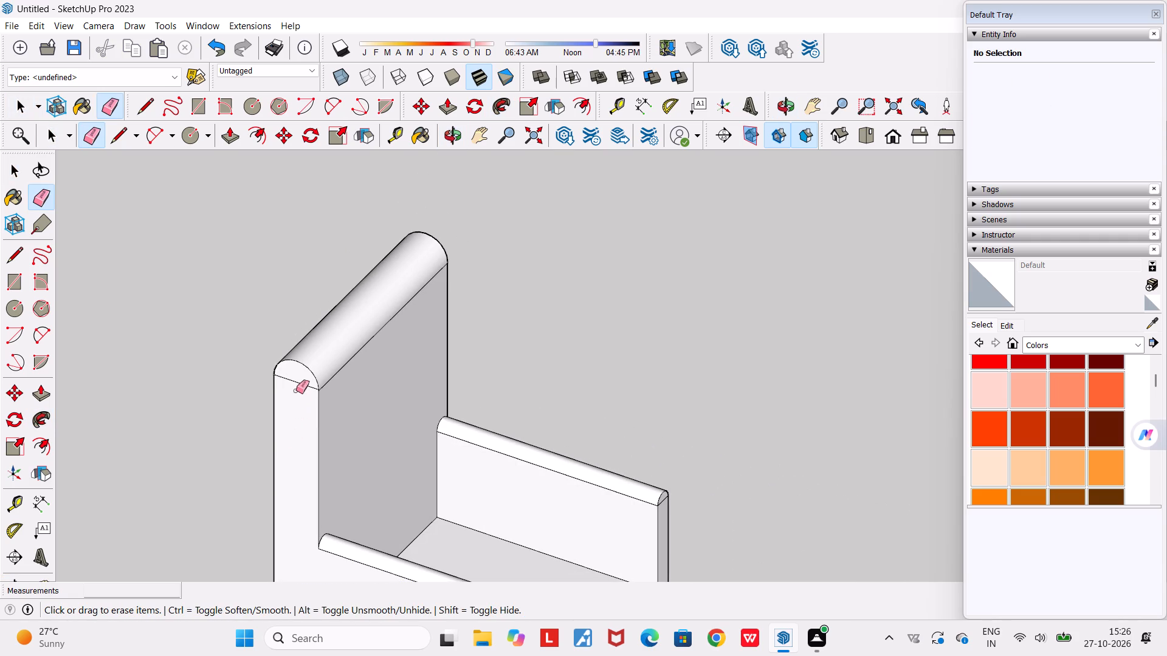
pyautogui.moveTo(299, 371); pyautogui.dragTo(302, 405)
pyautogui.moveTo(302, 413); pyautogui.dragTo(994, 389, button='middle')
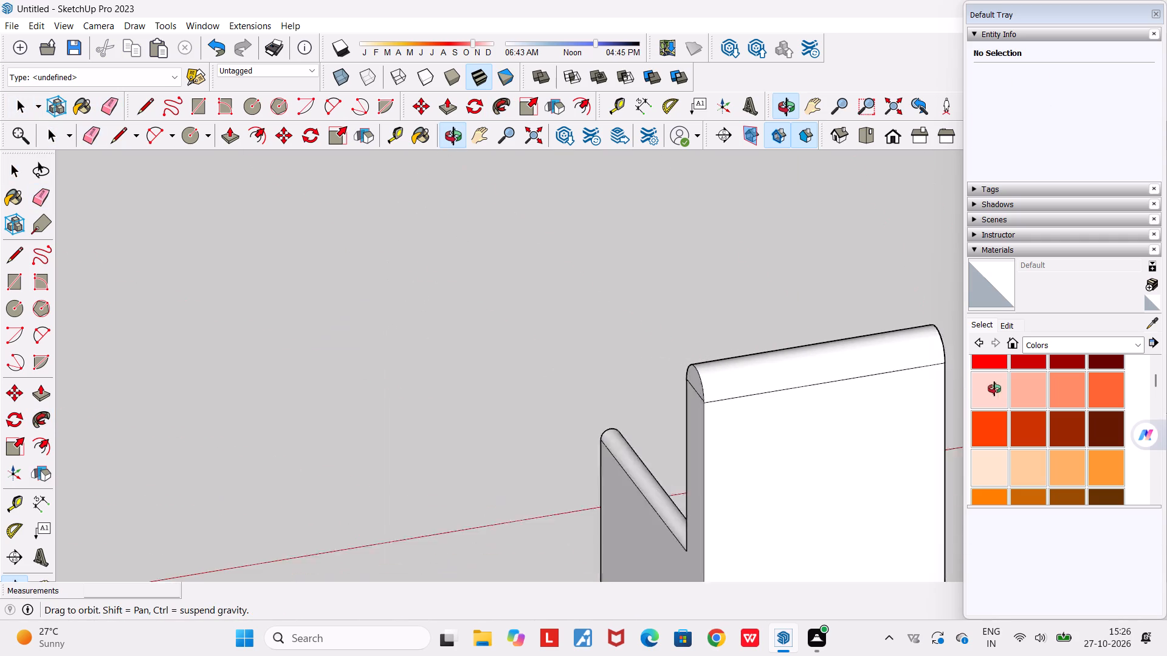
pyautogui.moveTo(994, 389); pyautogui.dragTo(1017, 397, button='middle')
pyautogui.scroll(-5, 1017, 397)
pyautogui.scroll(5, 729, 398)
pyautogui.moveTo(731, 397); pyautogui.dragTo(726, 426)
pyautogui.scroll(-2, 725, 431)
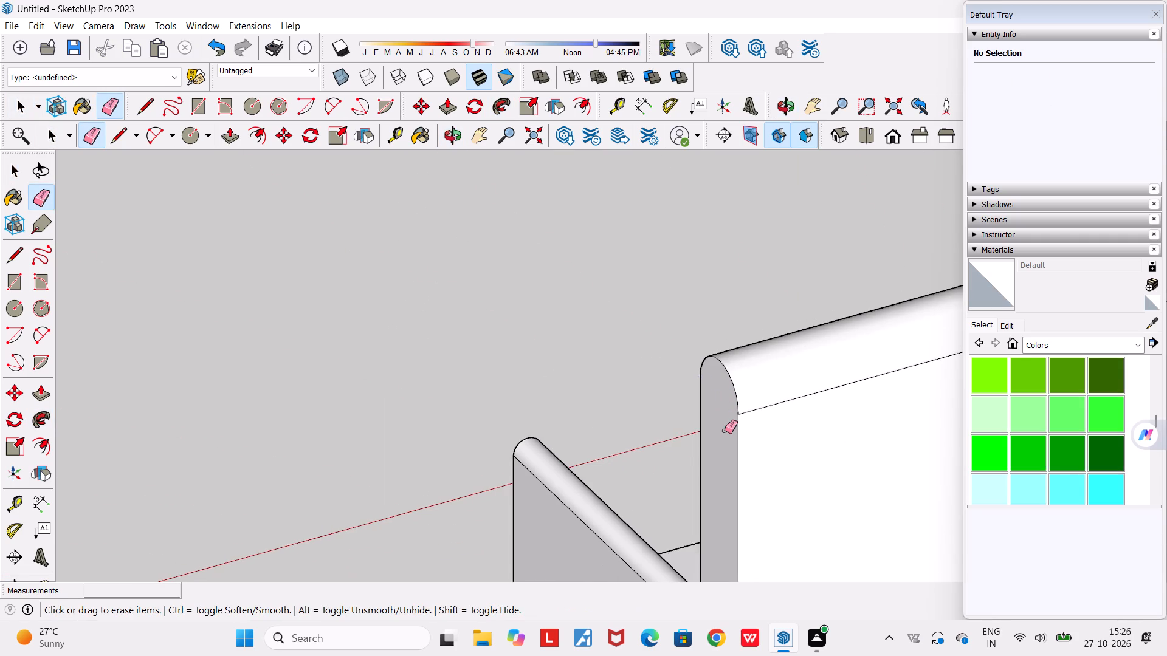
# Erase the seam line below the rounded top on the front face of the armrest farther from the sofa.
pyautogui.scroll(-2, 725, 431)
pyautogui.moveTo(741, 434); pyautogui.dragTo(548, 426, button='middle')
pyautogui.scroll(-3, 548, 426)
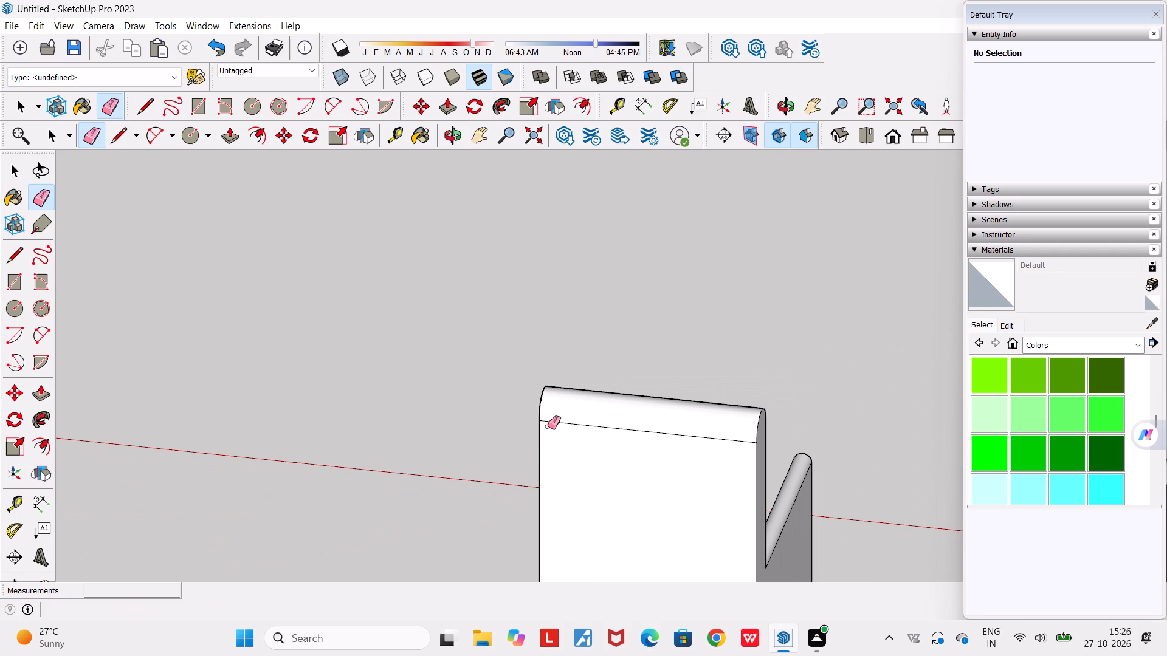
pyautogui.moveTo(595, 448); pyautogui.dragTo(242, 442, button='middle')
pyautogui.scroll(-5, 243, 442)
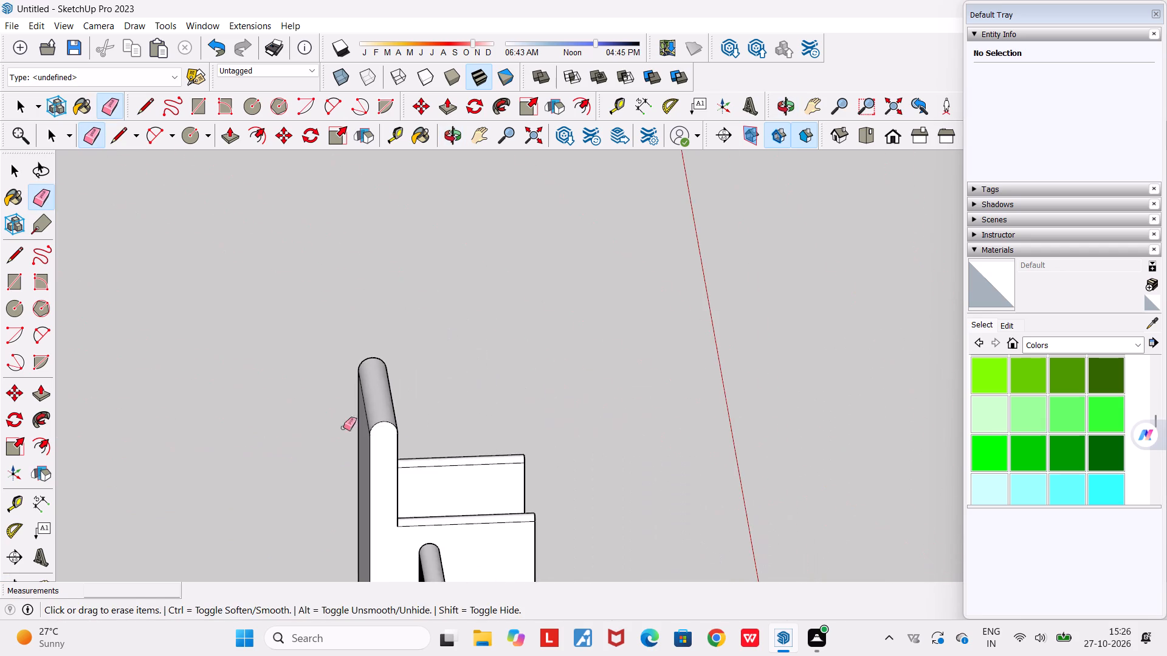
pyautogui.moveTo(538, 391); pyautogui.dragTo(175, 431, button='middle')
pyautogui.scroll(-5, 175, 432)
pyautogui.moveTo(408, 466); pyautogui.dragTo(380, 473, button='middle')
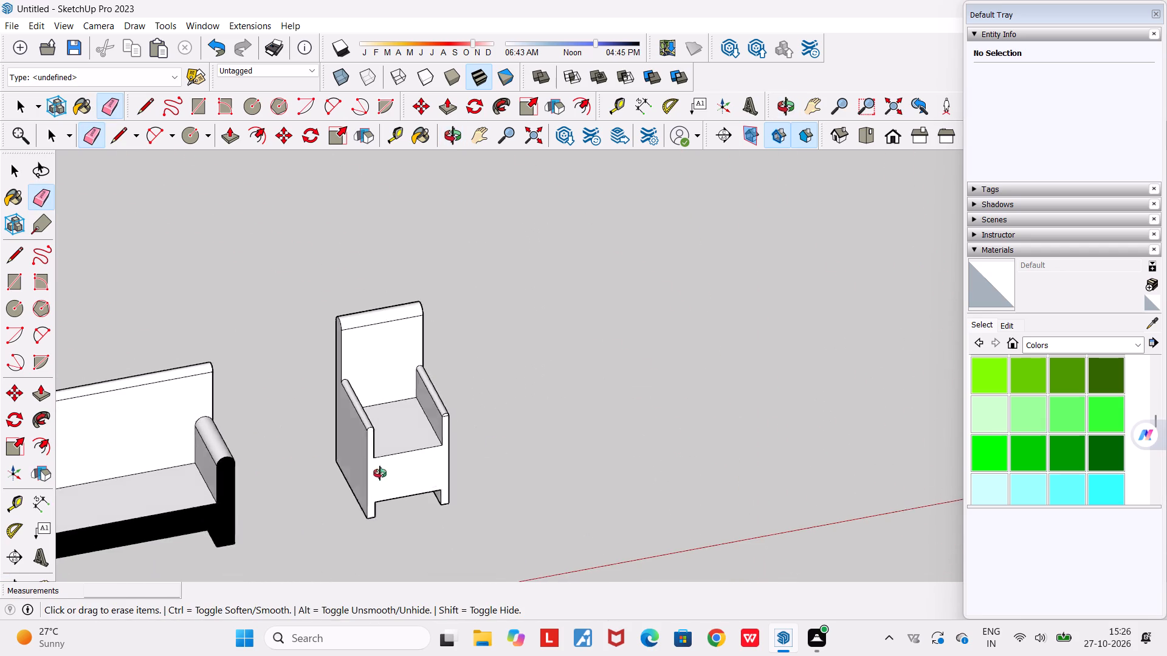
pyautogui.moveTo(380, 473); pyautogui.dragTo(306, 476, button='middle')
pyautogui.scroll(10, 449, 389)
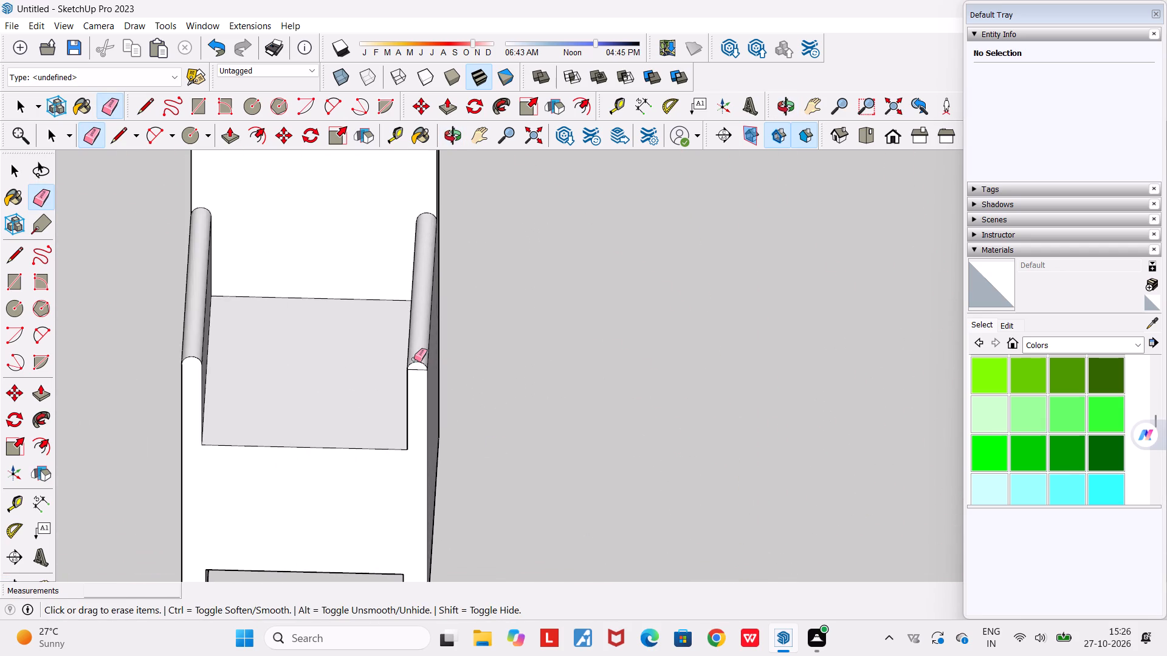
pyautogui.scroll(11, 414, 359)
pyautogui.click(427, 375)
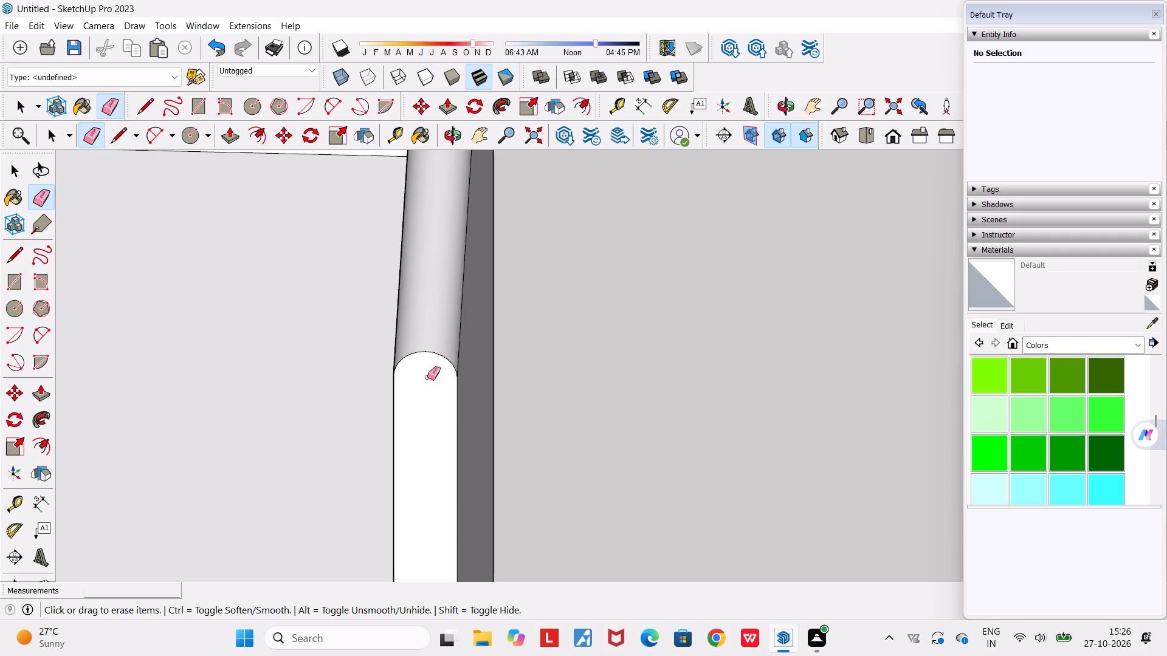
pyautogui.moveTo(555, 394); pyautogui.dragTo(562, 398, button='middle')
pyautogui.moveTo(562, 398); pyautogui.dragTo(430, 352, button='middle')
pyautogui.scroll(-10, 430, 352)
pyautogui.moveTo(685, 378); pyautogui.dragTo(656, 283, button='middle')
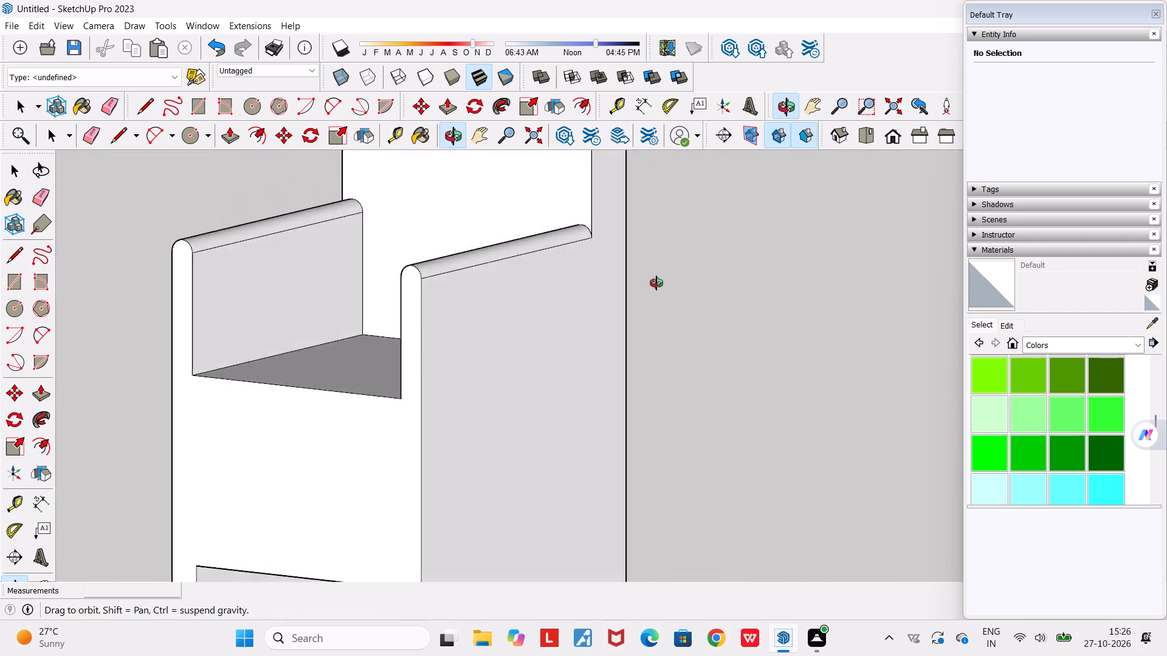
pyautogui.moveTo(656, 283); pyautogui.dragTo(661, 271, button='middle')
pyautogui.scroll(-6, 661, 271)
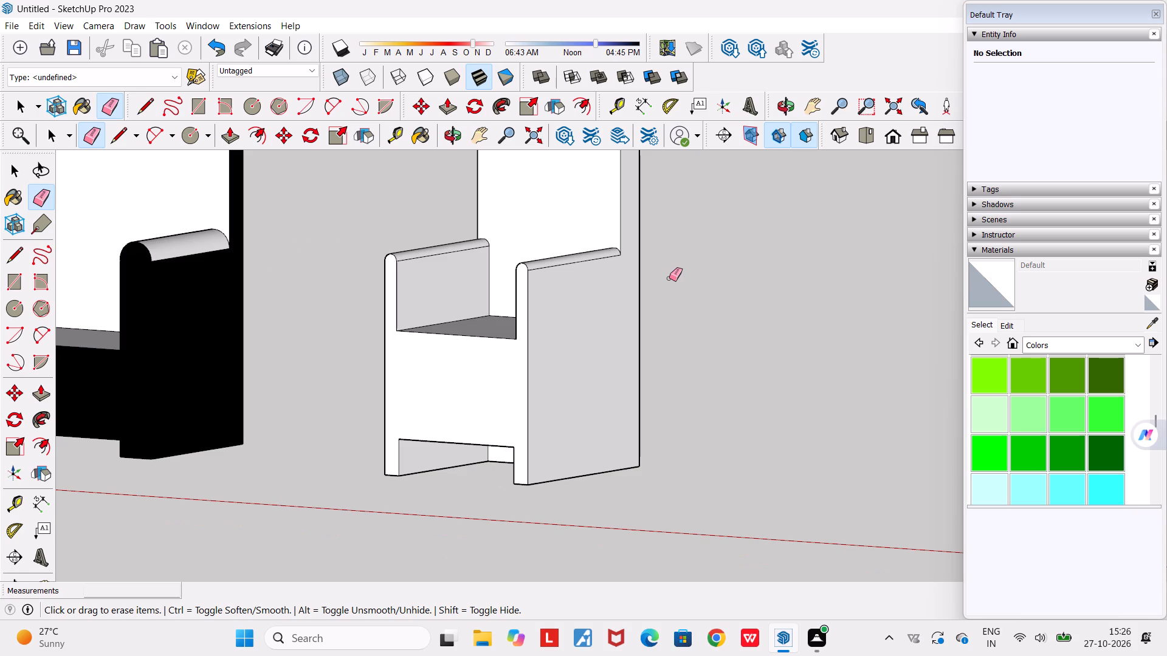
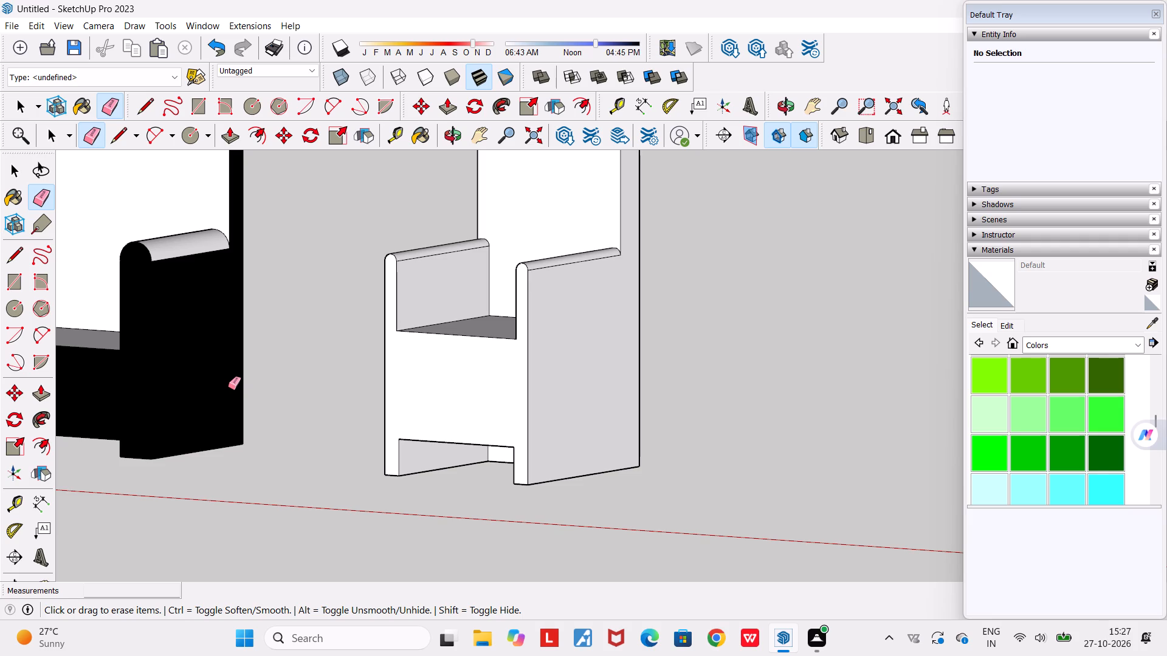
# Examine the armchair beside the sofa and the house models from several angles and from farther away.
pyautogui.scroll(-5, 766, 380)
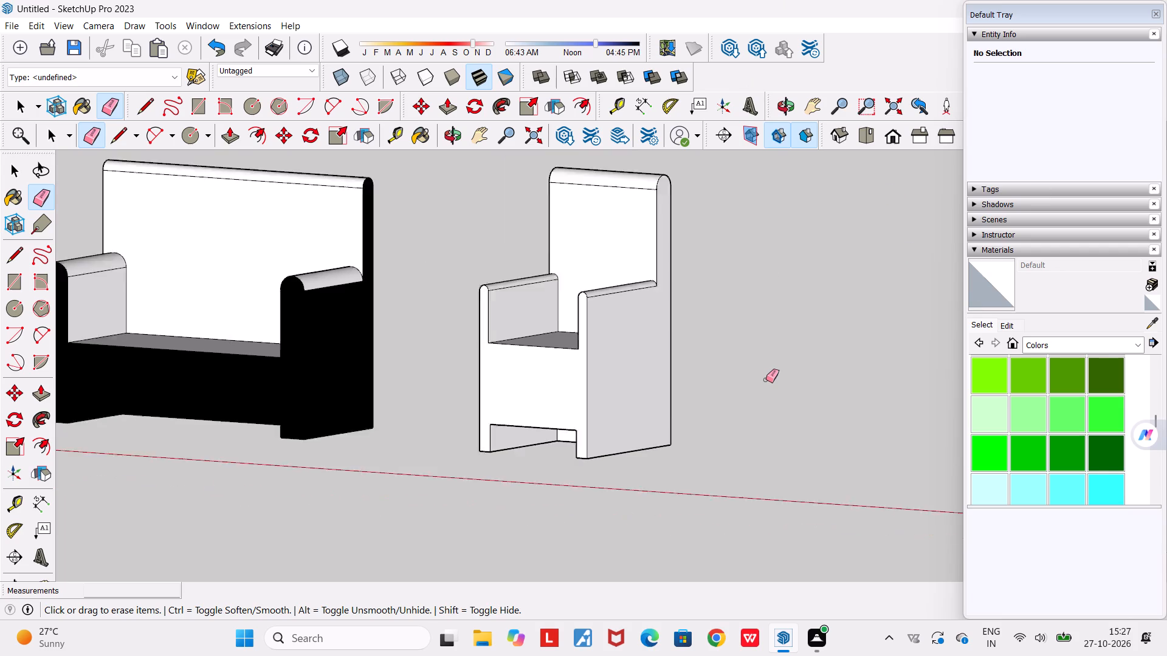
pyautogui.scroll(-1, 766, 380)
pyautogui.press('space')
pyautogui.moveTo(766, 380); pyautogui.dragTo(796, 383, button='middle')
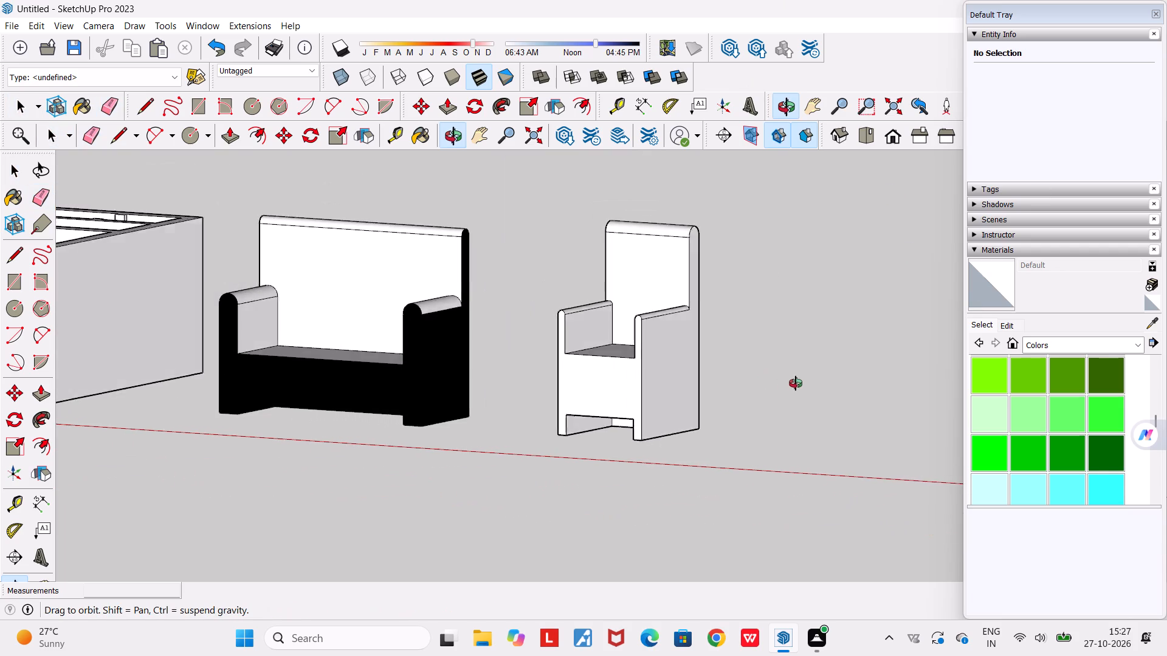
pyautogui.moveTo(796, 383); pyautogui.dragTo(889, 403, button='middle')
pyautogui.scroll(-4, 889, 403)
pyautogui.moveTo(872, 401); pyautogui.dragTo(465, 394, button='middle')
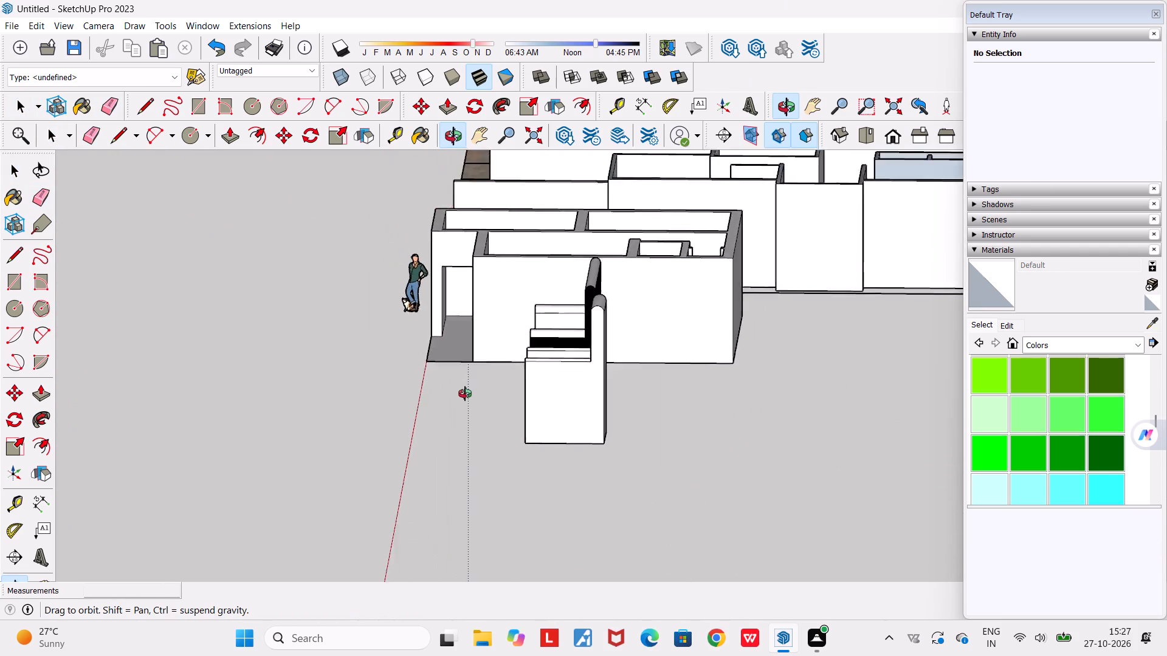
pyautogui.moveTo(465, 394); pyautogui.dragTo(897, 357, button='middle')
pyautogui.scroll(-4, 897, 360)
pyautogui.moveTo(894, 363); pyautogui.dragTo(853, 420, button='middle')
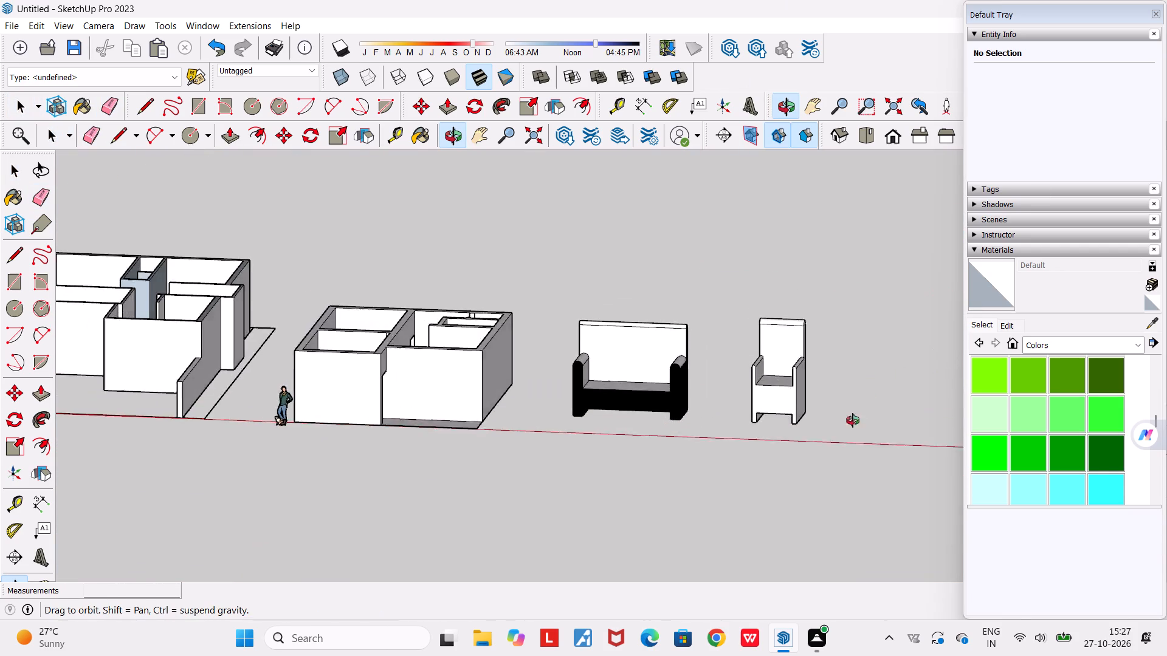
pyautogui.moveTo(853, 420); pyautogui.dragTo(810, 450, button='middle')
pyautogui.scroll(-3, 810, 450)
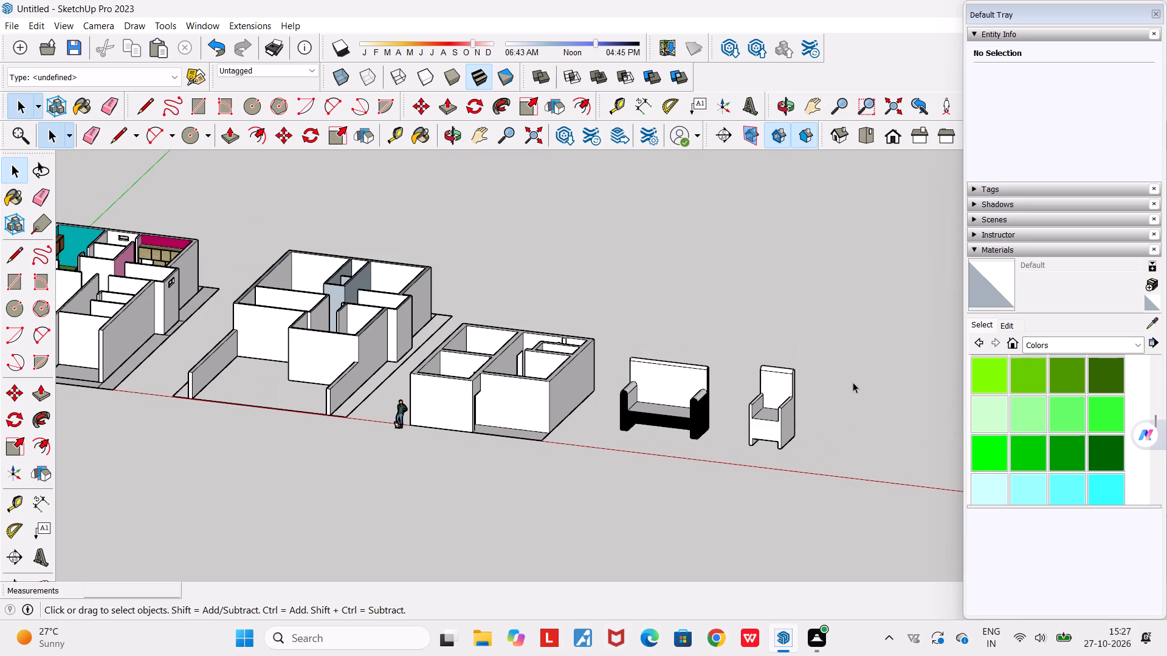
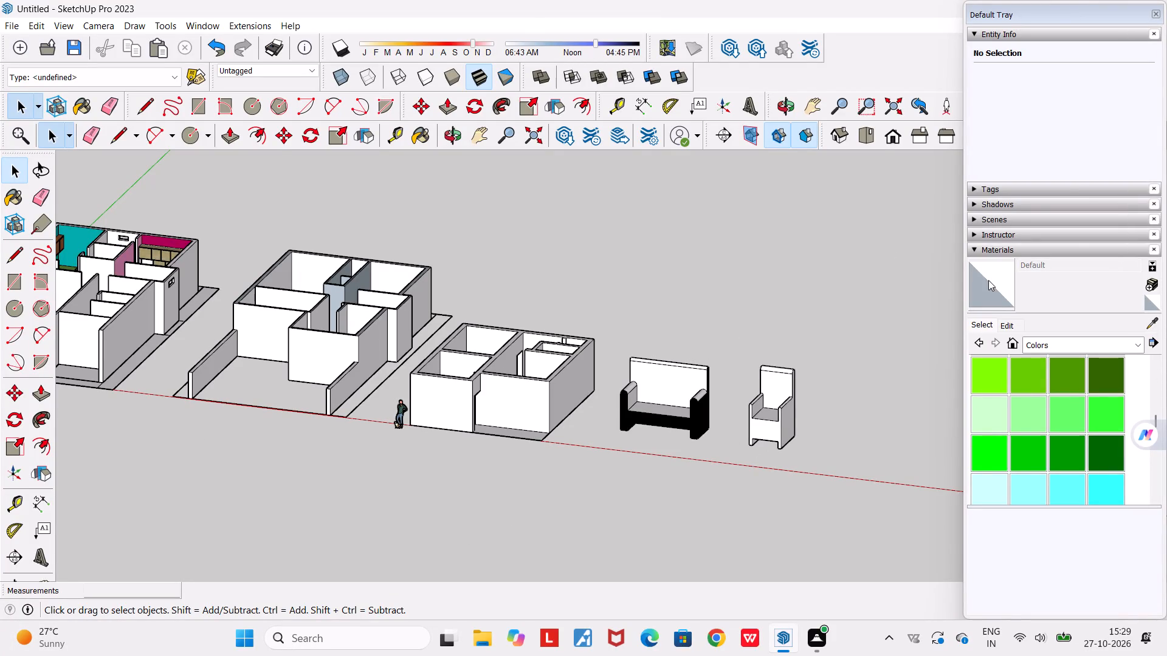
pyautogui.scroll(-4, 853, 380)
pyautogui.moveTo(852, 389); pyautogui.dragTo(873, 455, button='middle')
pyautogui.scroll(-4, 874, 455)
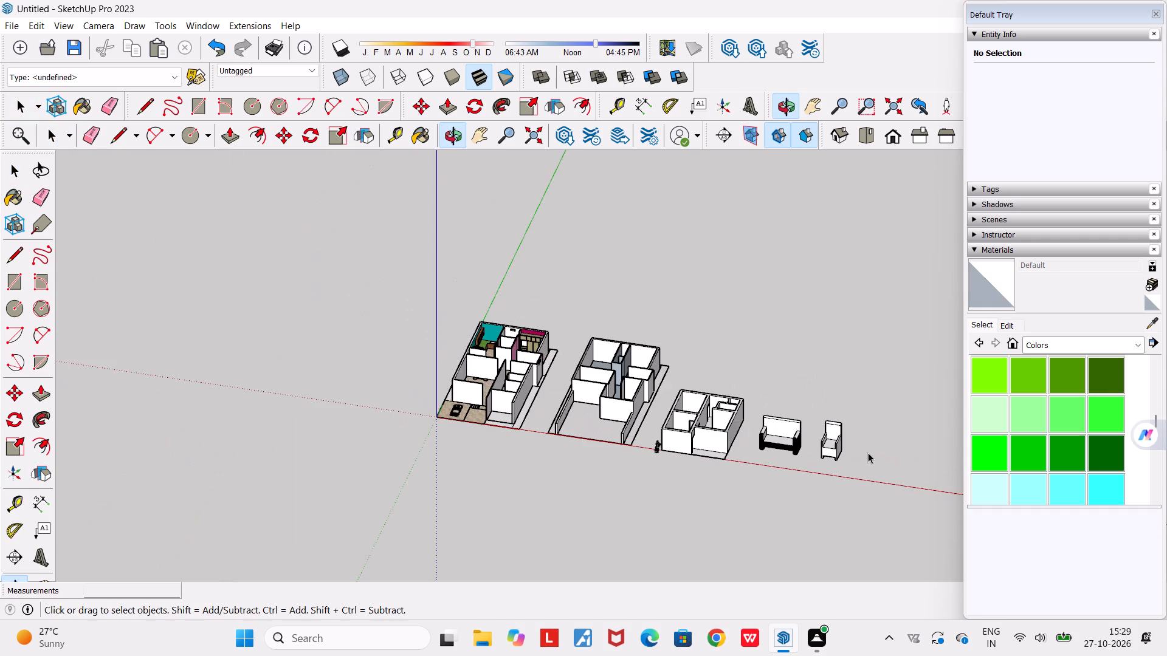
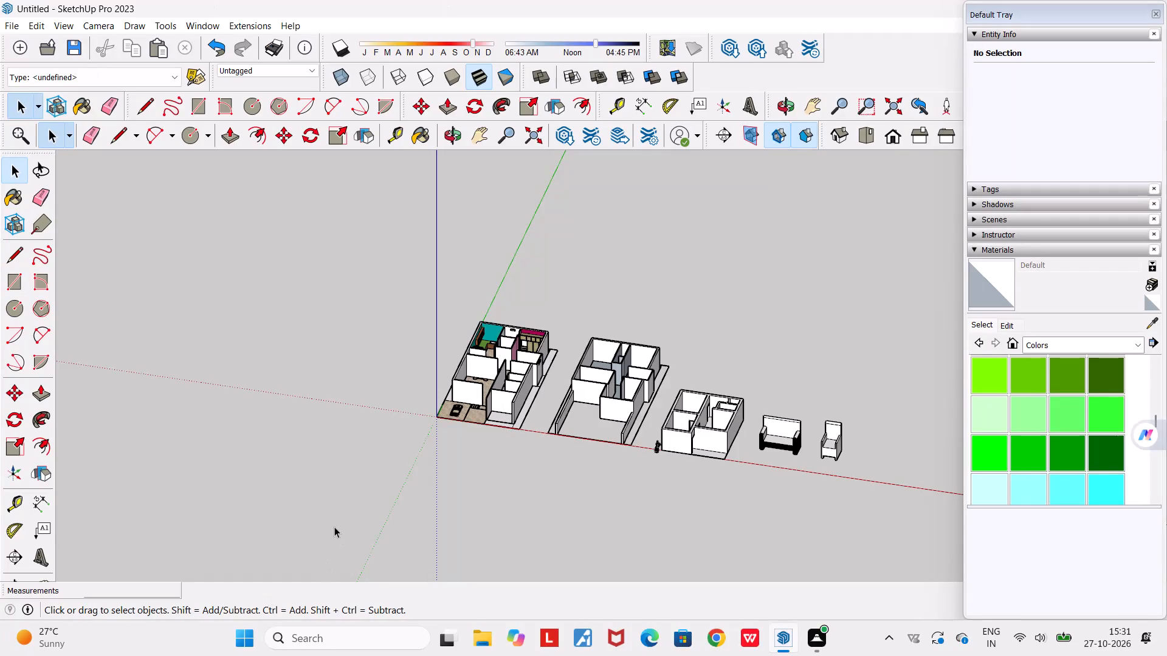
# Examine the armchair beside the sofa and the house models from several angles and distances.
pyautogui.scroll(-9, 441, 447)
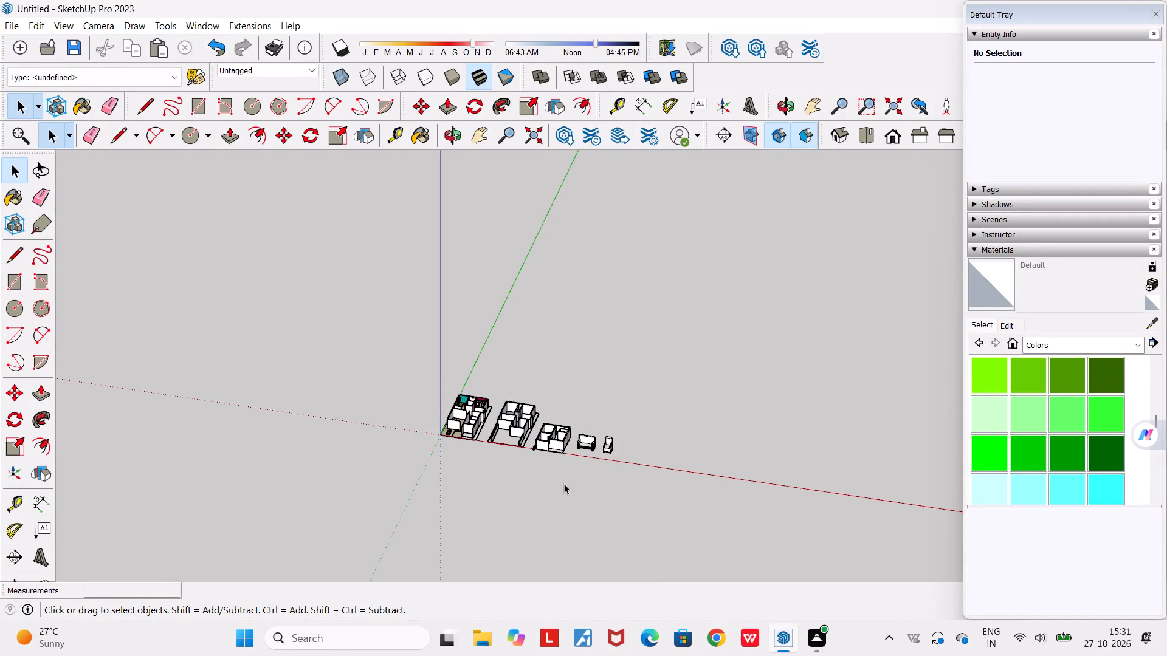
pyautogui.scroll(11, 618, 466)
pyautogui.moveTo(599, 436); pyautogui.dragTo(744, 513, button='middle')
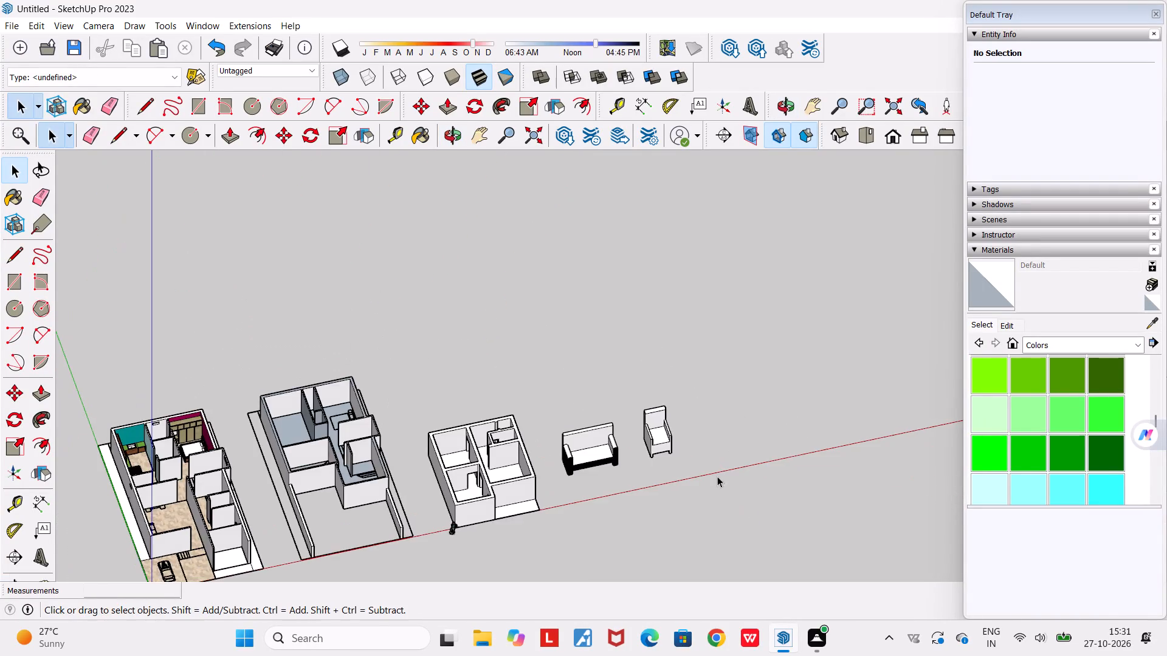
pyautogui.scroll(7, 687, 448)
pyautogui.moveTo(685, 447); pyautogui.dragTo(252, 493, button='middle')
pyautogui.scroll(-2, 250, 494)
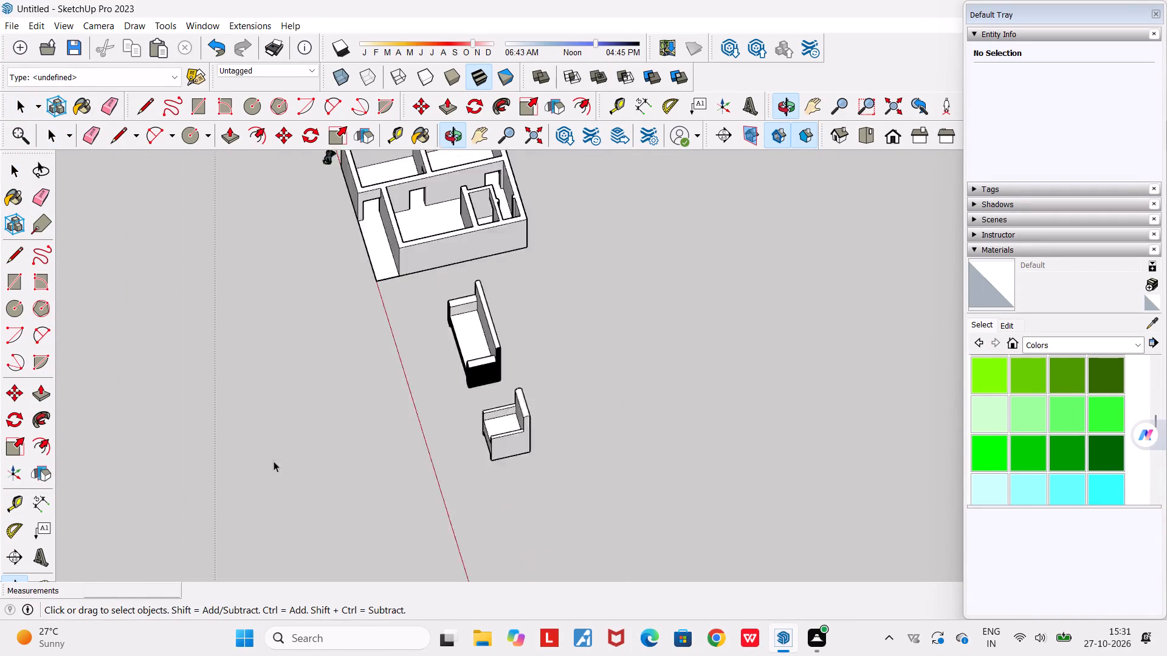
pyautogui.scroll(-6, 274, 461)
pyautogui.scroll(7, 444, 476)
pyautogui.moveTo(443, 480); pyautogui.dragTo(630, 398, button='middle')
pyautogui.scroll(-4, 632, 401)
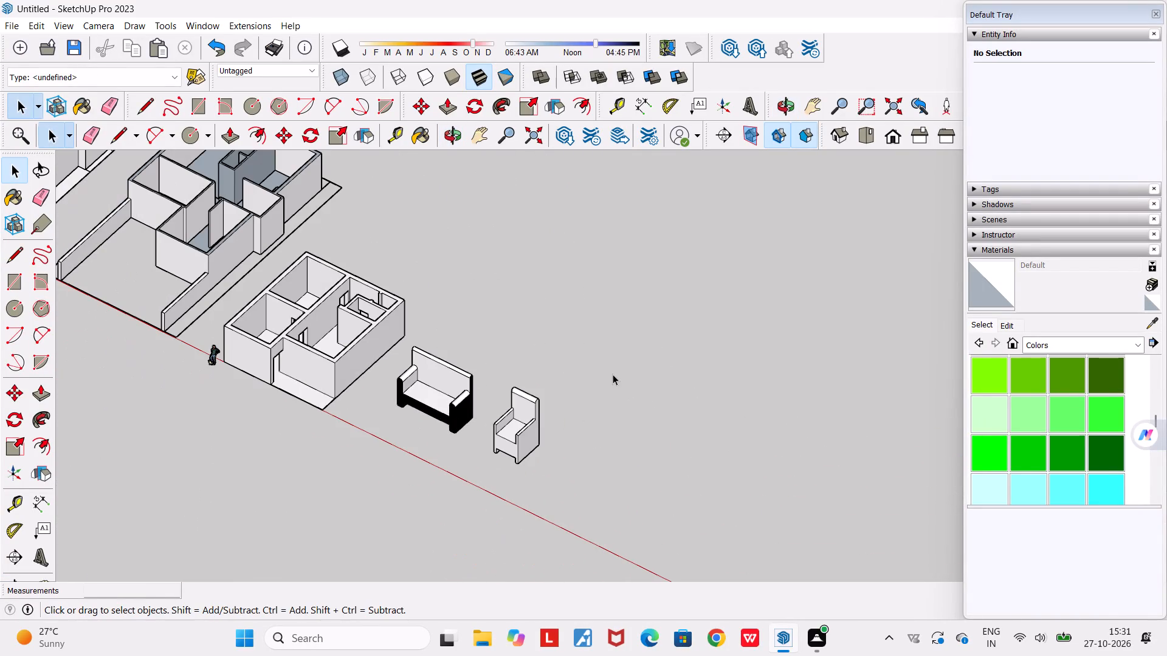
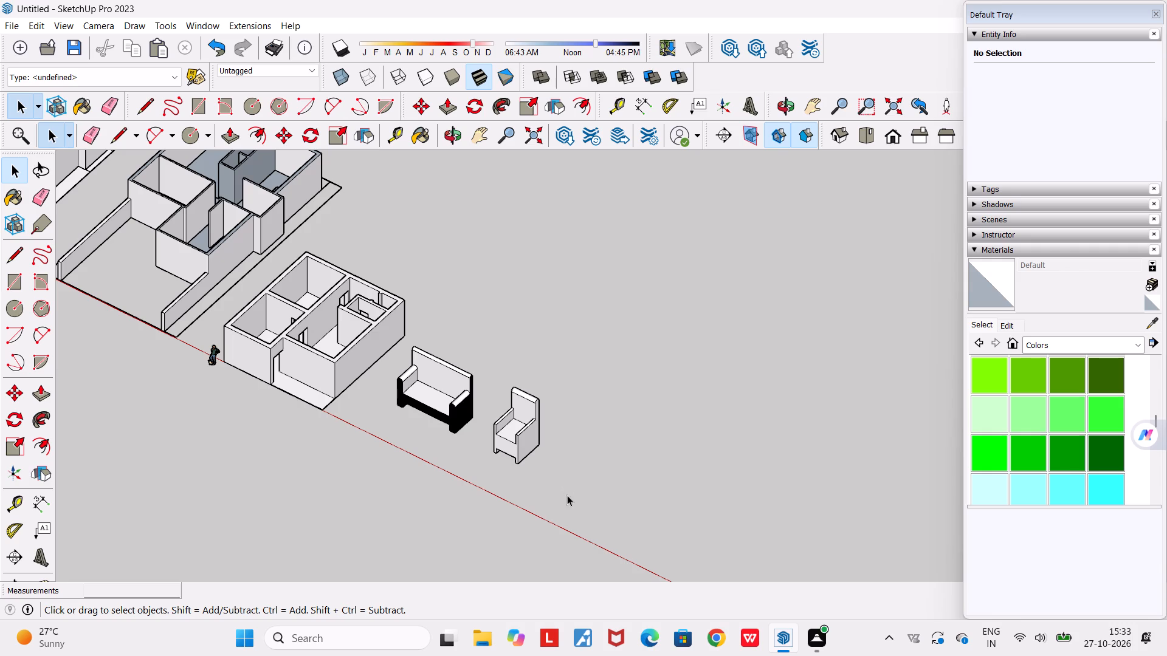
# Examine the armchair from the side and front, beside the sofa and among the house models.
pyautogui.scroll(4, 545, 471)
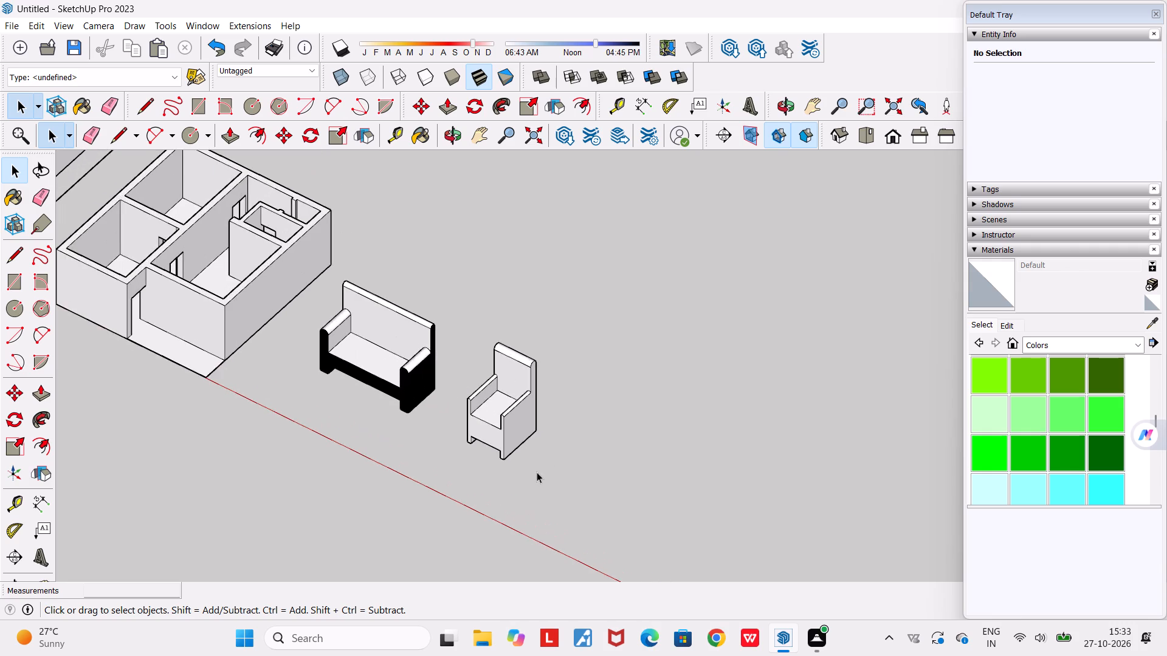
pyautogui.moveTo(527, 473); pyautogui.dragTo(592, 468, button='middle')
pyautogui.scroll(5, 562, 479)
pyautogui.moveTo(548, 472); pyautogui.dragTo(325, 451, button='middle')
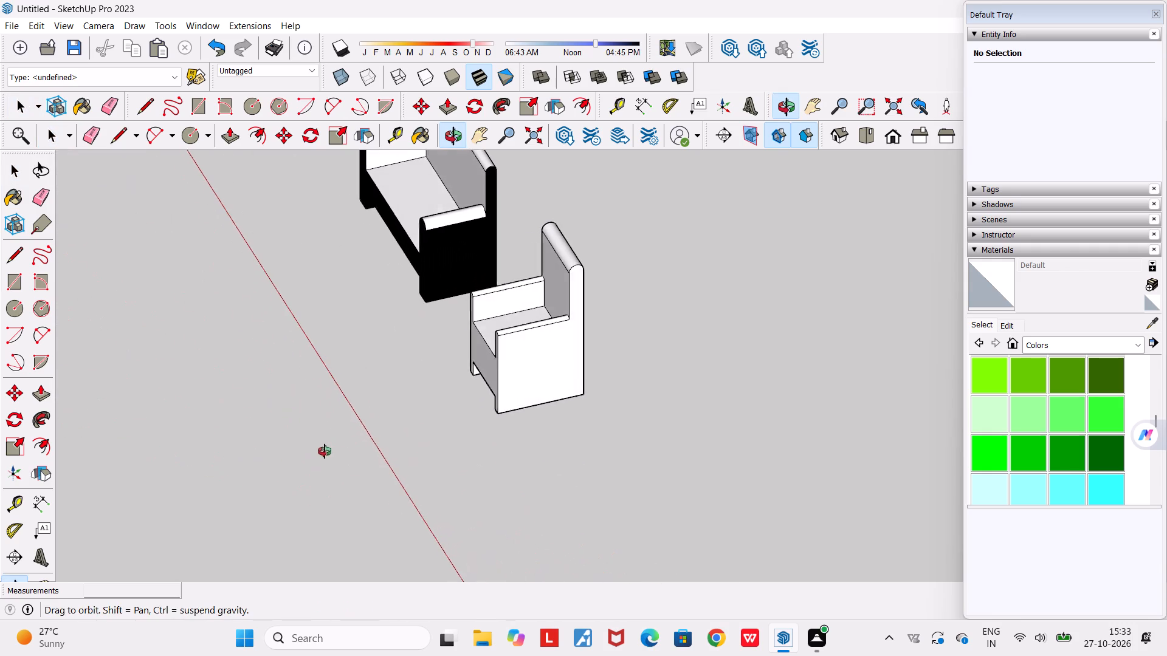
pyautogui.moveTo(325, 451); pyautogui.dragTo(325, 450, button='middle')
pyautogui.moveTo(557, 395); pyautogui.dragTo(433, 408, button='middle')
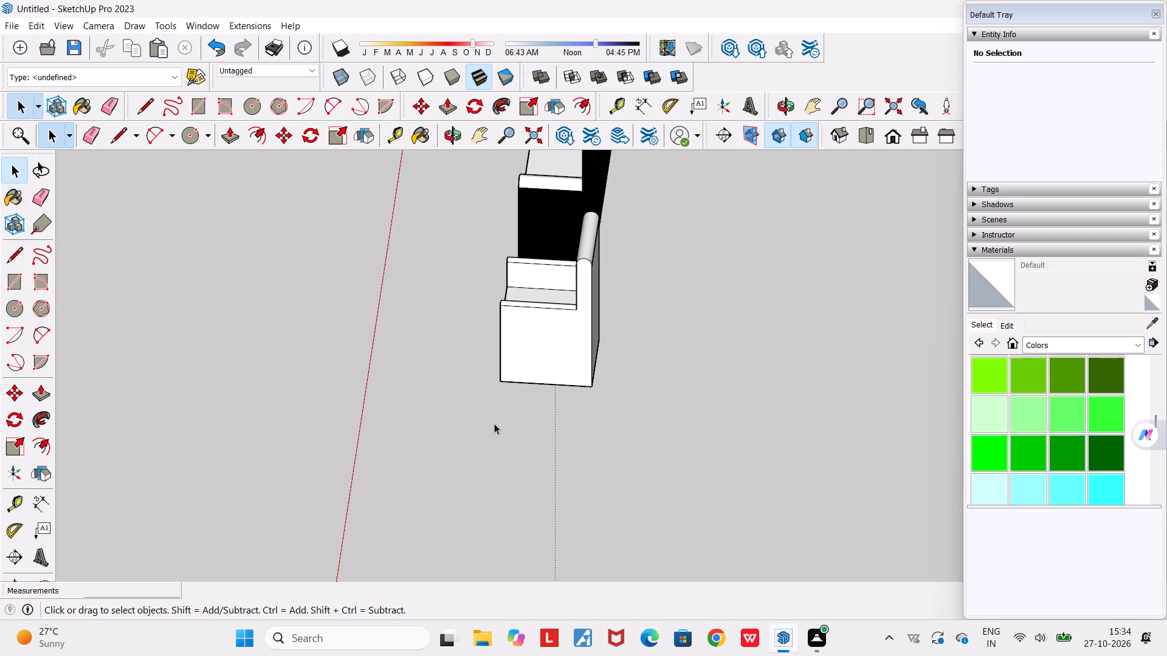
pyautogui.scroll(-3, 641, 433)
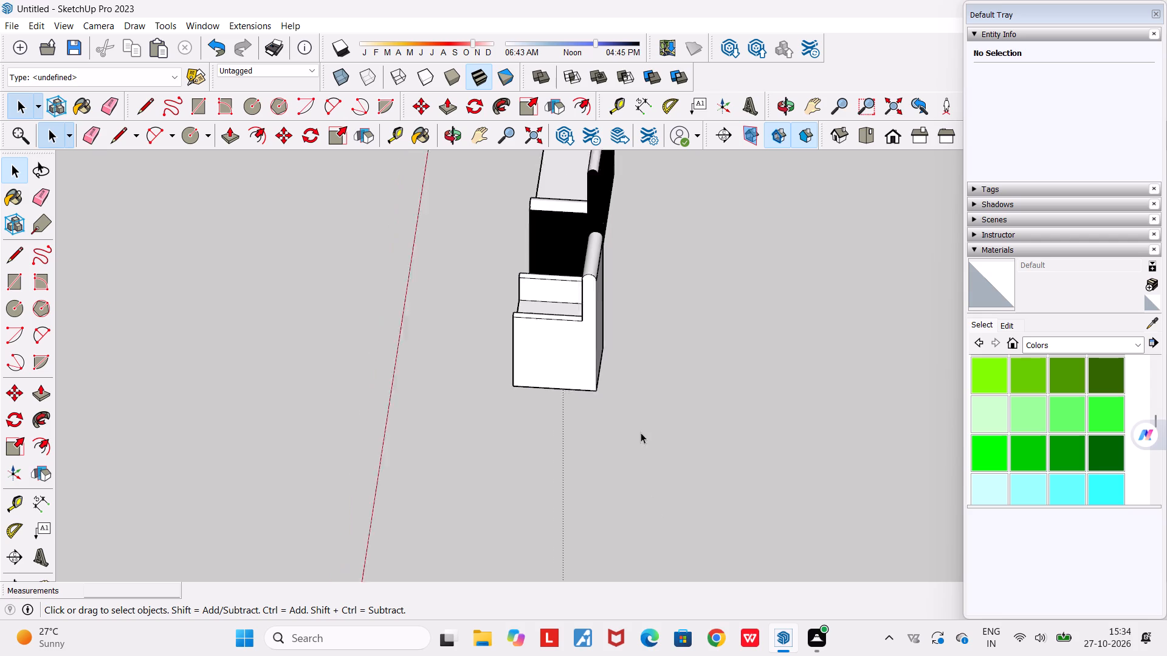
pyautogui.moveTo(547, 463); pyautogui.dragTo(811, 392, button='middle')
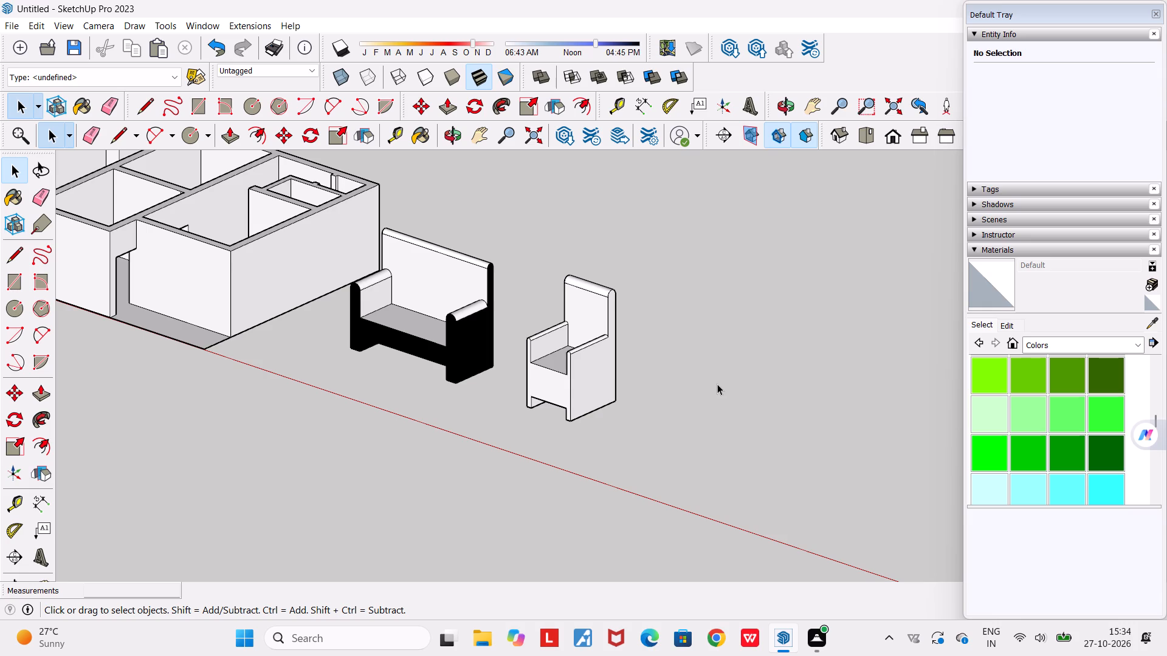
pyautogui.scroll(-5, 723, 353)
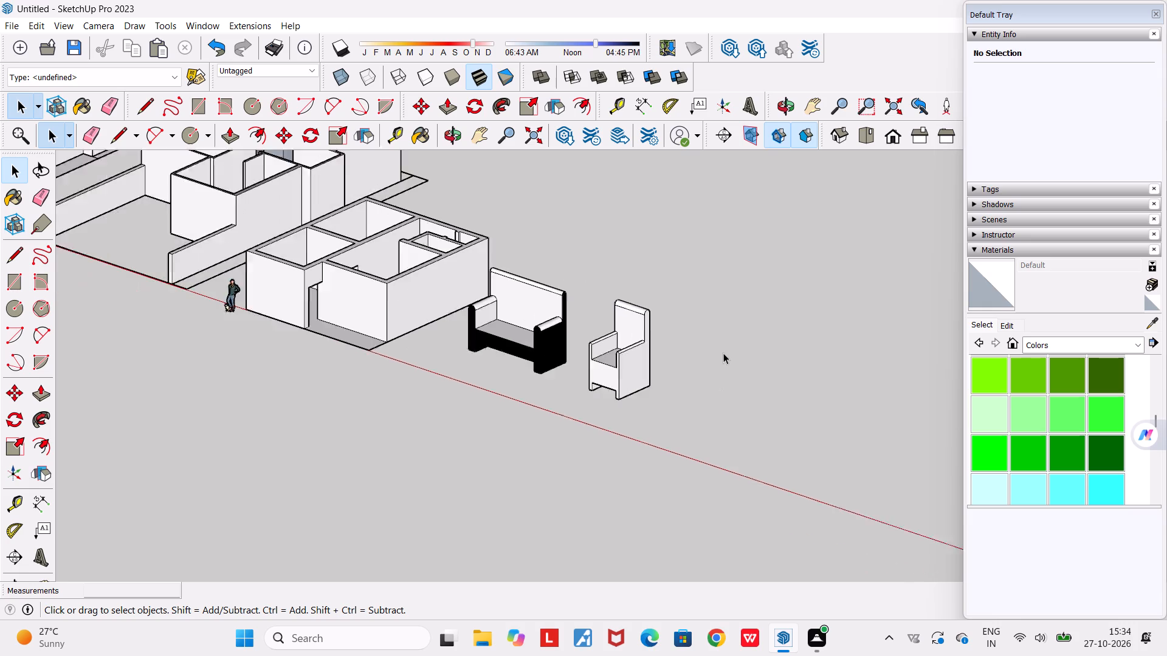
pyautogui.scroll(4, 751, 378)
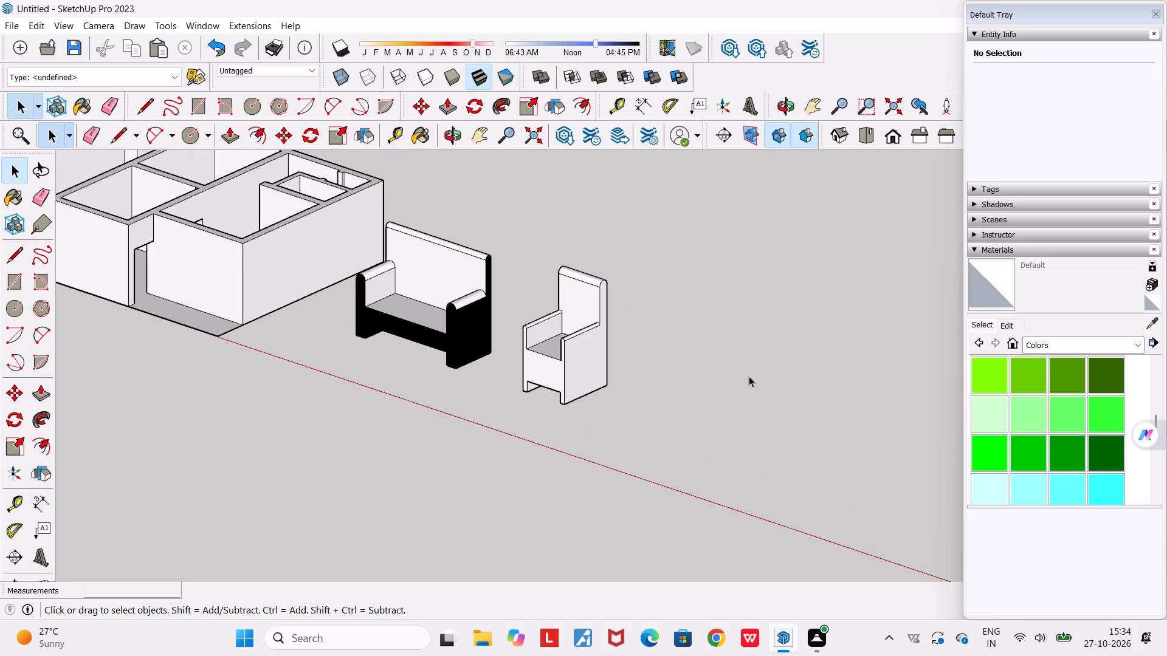
pyautogui.scroll(-4, 749, 352)
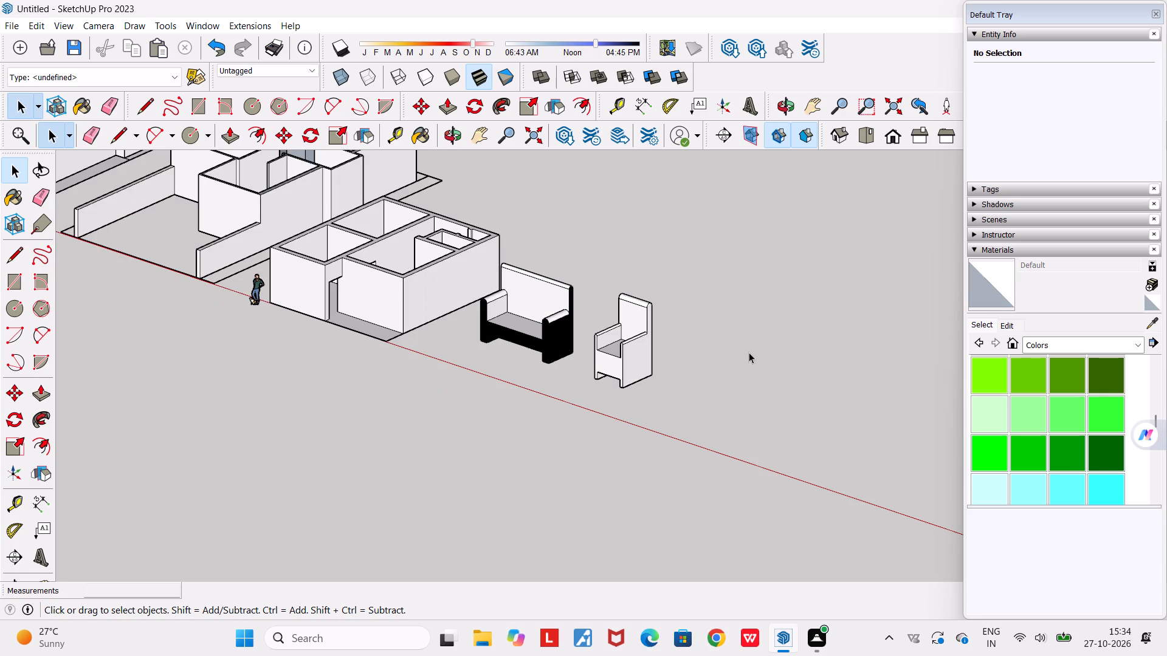
pyautogui.scroll(-5, 751, 392)
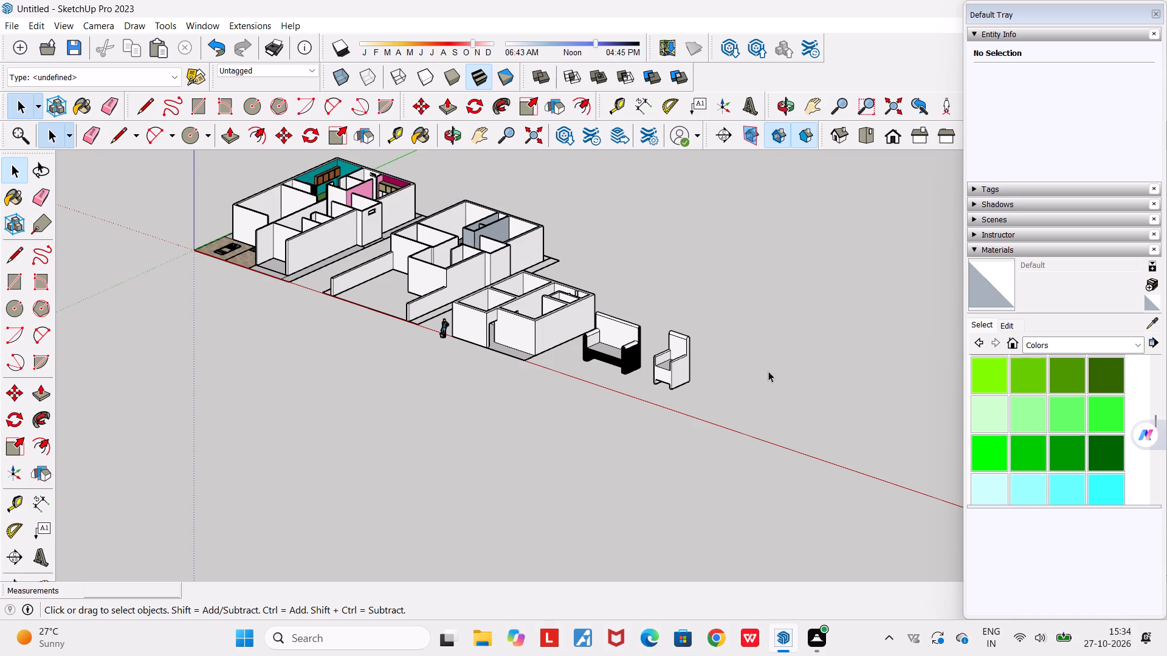
pyautogui.click(767, 367)
pyautogui.scroll(3, 763, 352)
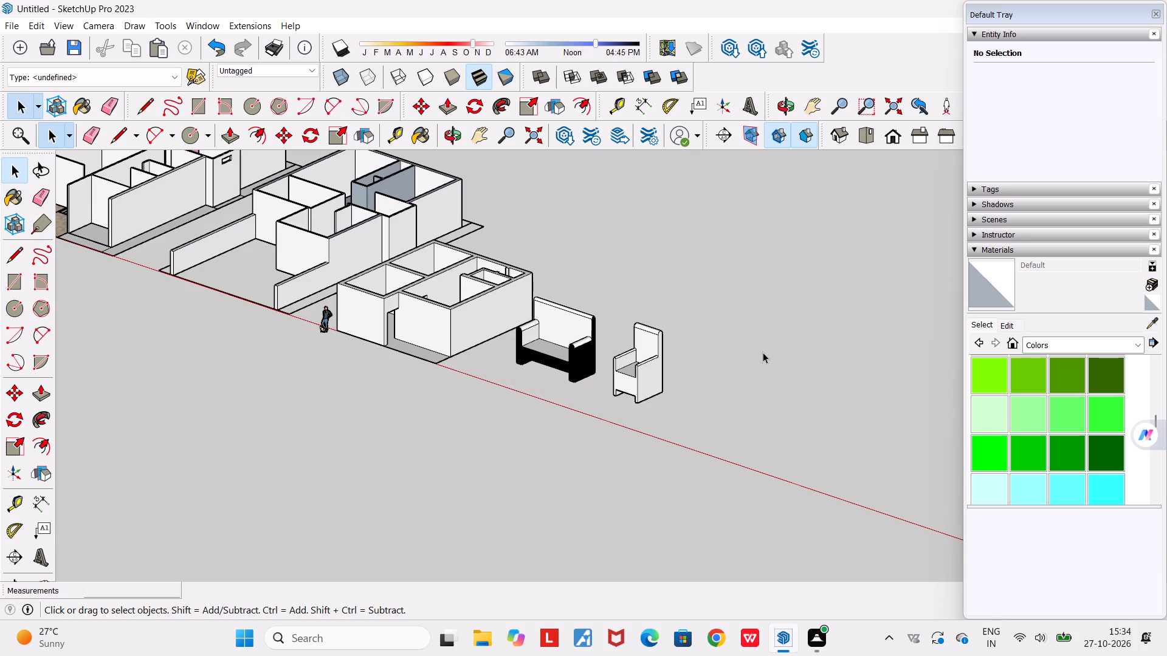
pyautogui.scroll(4, 640, 406)
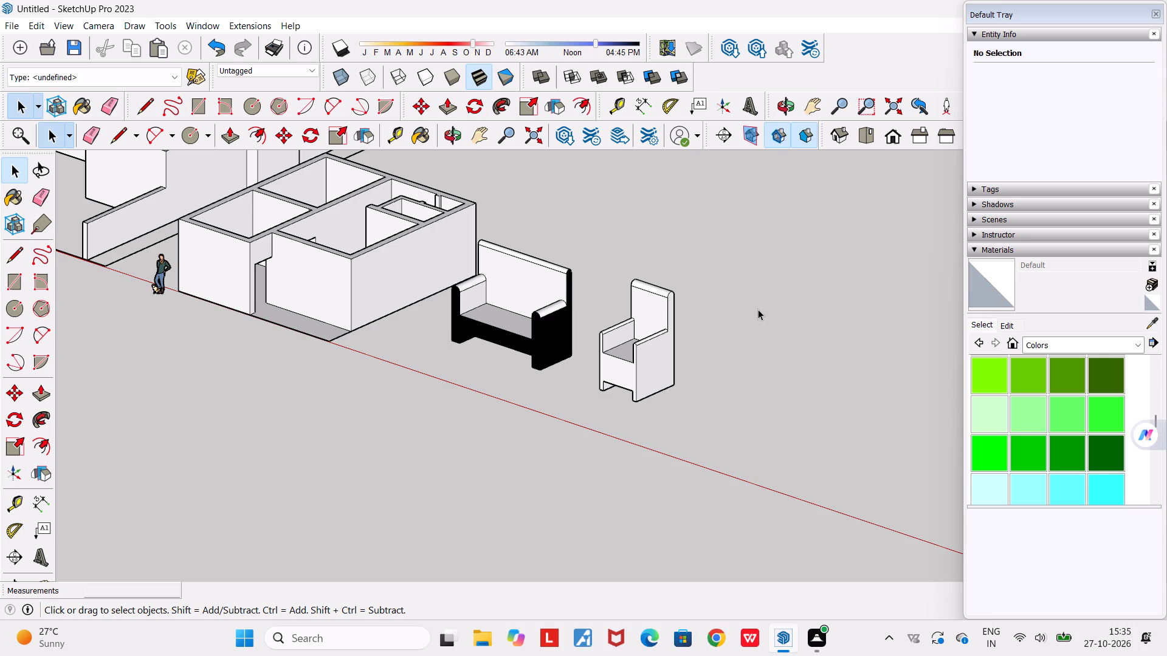
pyautogui.scroll(5, 649, 419)
pyautogui.scroll(-4, 647, 417)
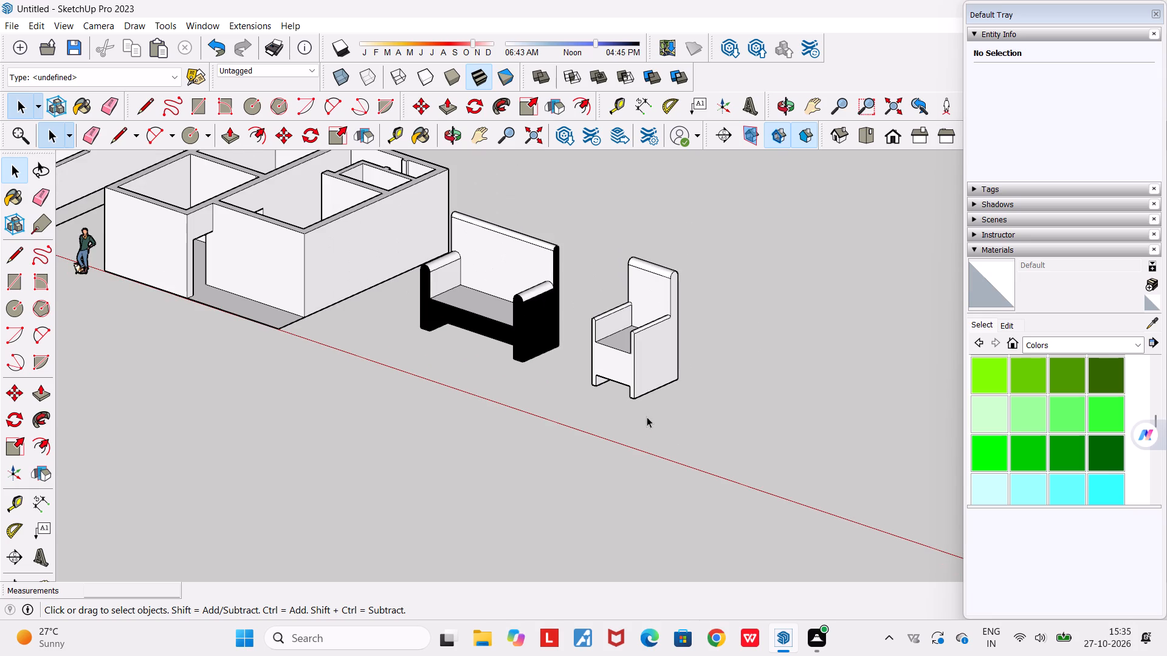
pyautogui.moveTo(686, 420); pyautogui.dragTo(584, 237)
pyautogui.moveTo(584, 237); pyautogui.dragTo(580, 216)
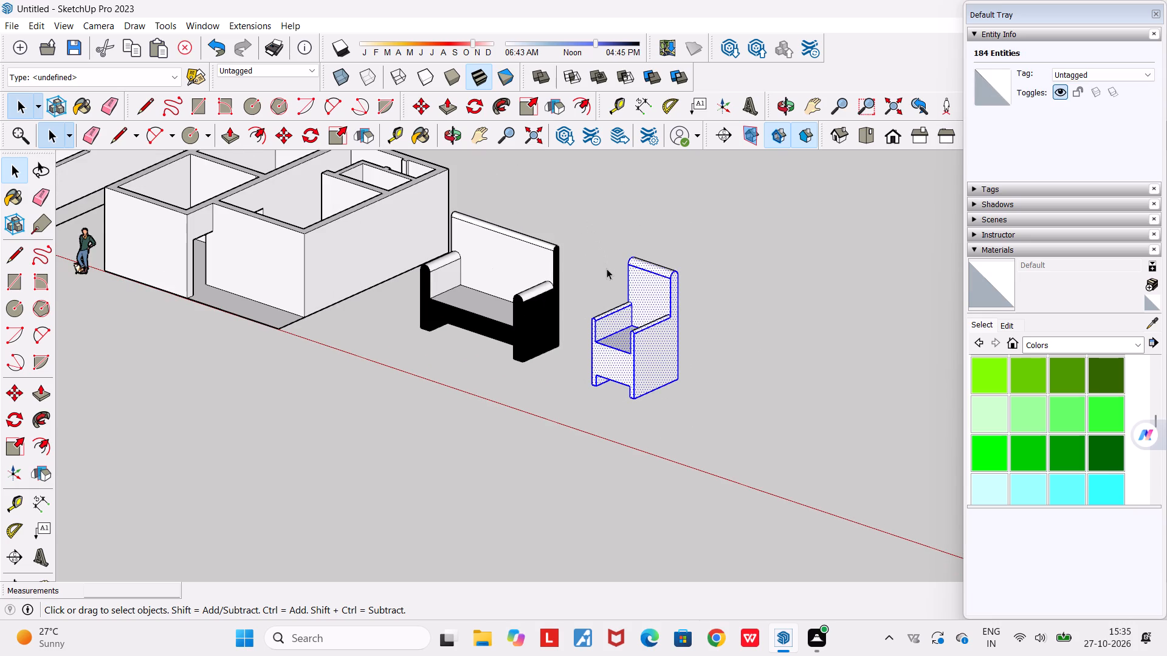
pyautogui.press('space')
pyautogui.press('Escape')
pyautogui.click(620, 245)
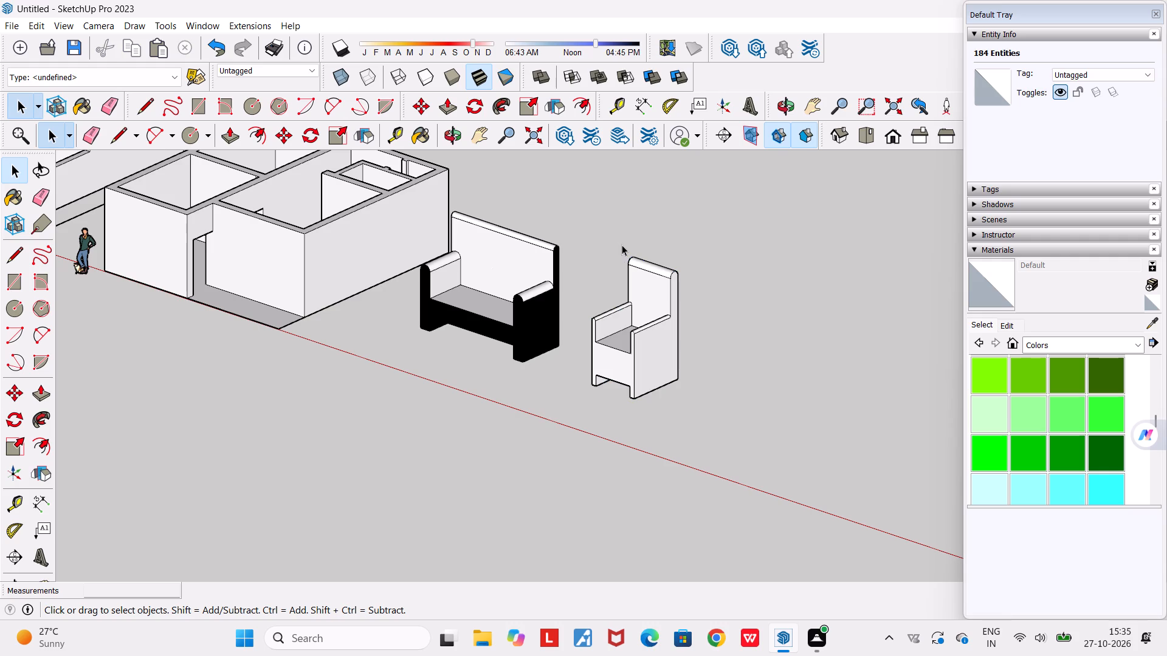
# Inspect the armchair and sofa up close, and compare their size with the house models at eye level from the front.
pyautogui.scroll(4, 627, 324)
pyautogui.scroll(1, 662, 253)
pyautogui.moveTo(650, 255); pyautogui.dragTo(509, 281, button='middle')
pyautogui.scroll(4, 630, 280)
pyautogui.moveTo(651, 281); pyautogui.dragTo(810, 251, button='middle')
pyautogui.scroll(-3, 802, 259)
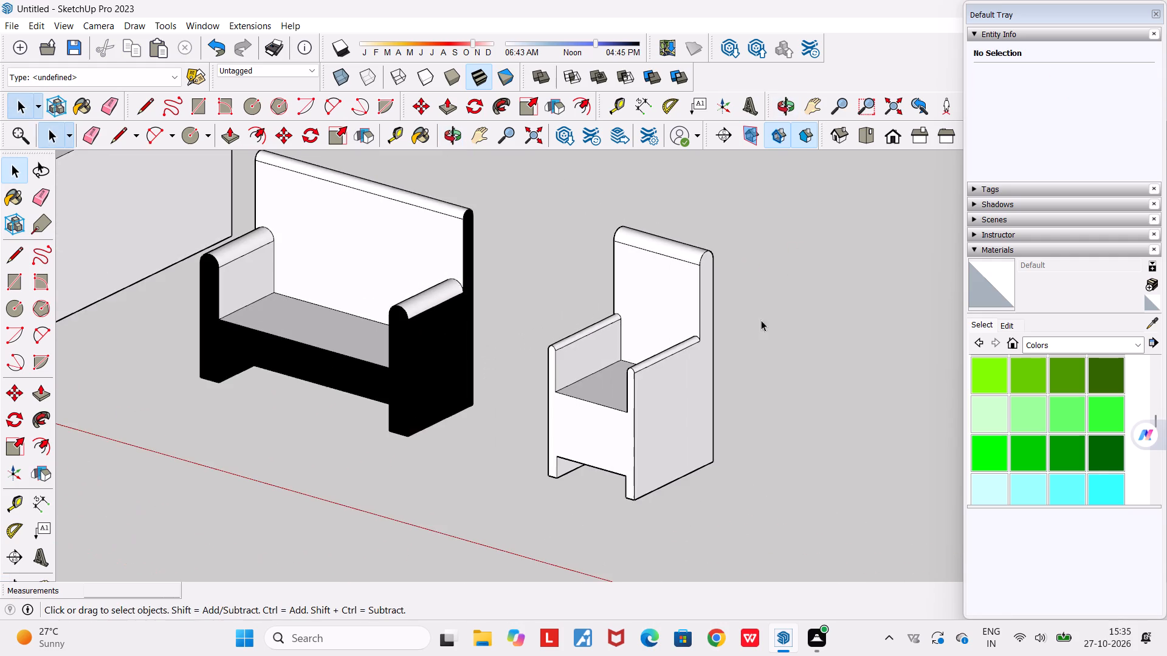
pyautogui.moveTo(641, 397); pyautogui.dragTo(922, 343, button='middle')
pyautogui.moveTo(779, 394); pyautogui.dragTo(938, 364, button='middle')
pyautogui.scroll(-5, 934, 364)
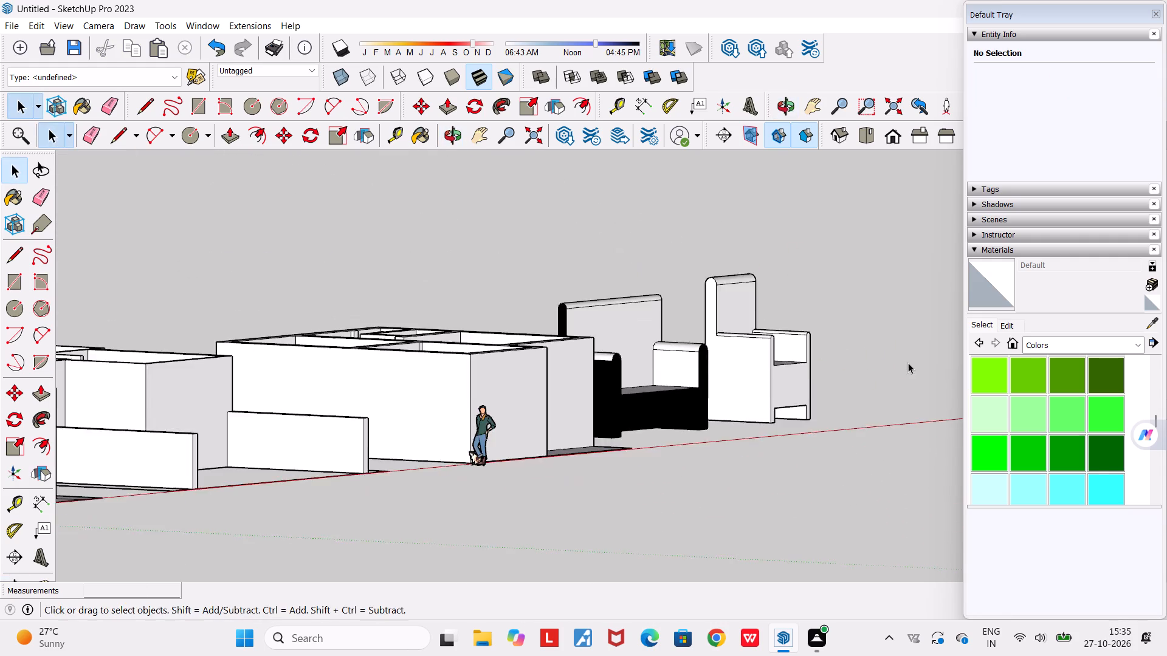
pyautogui.moveTo(892, 364); pyautogui.dragTo(636, 412, button='middle')
pyautogui.scroll(-4, 636, 412)
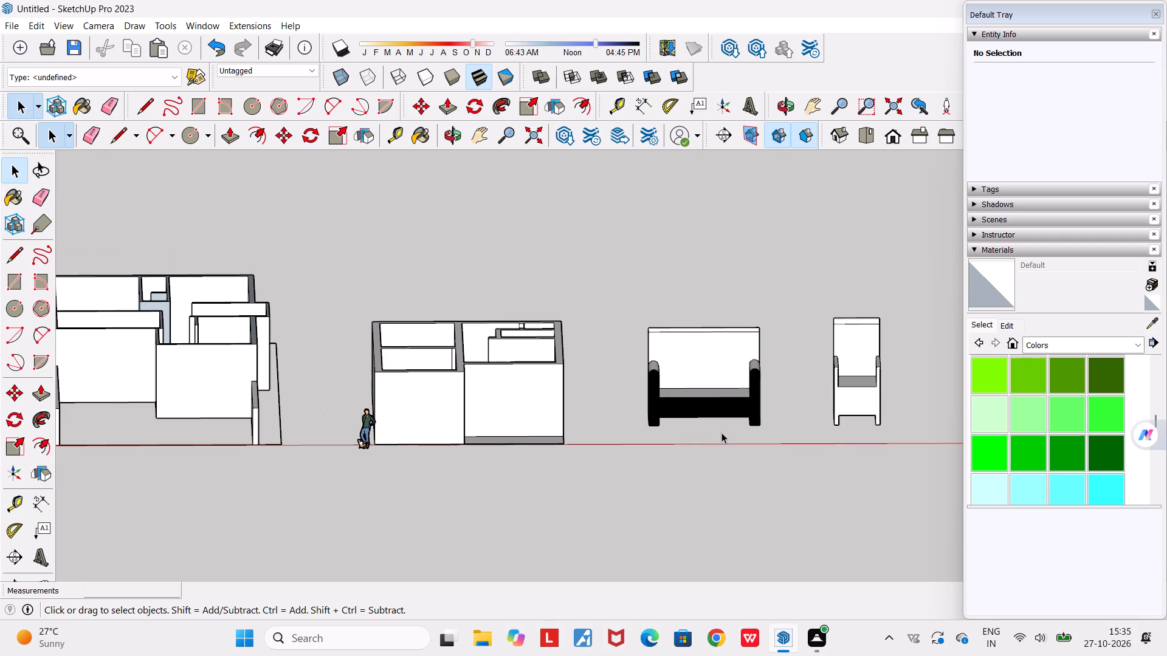
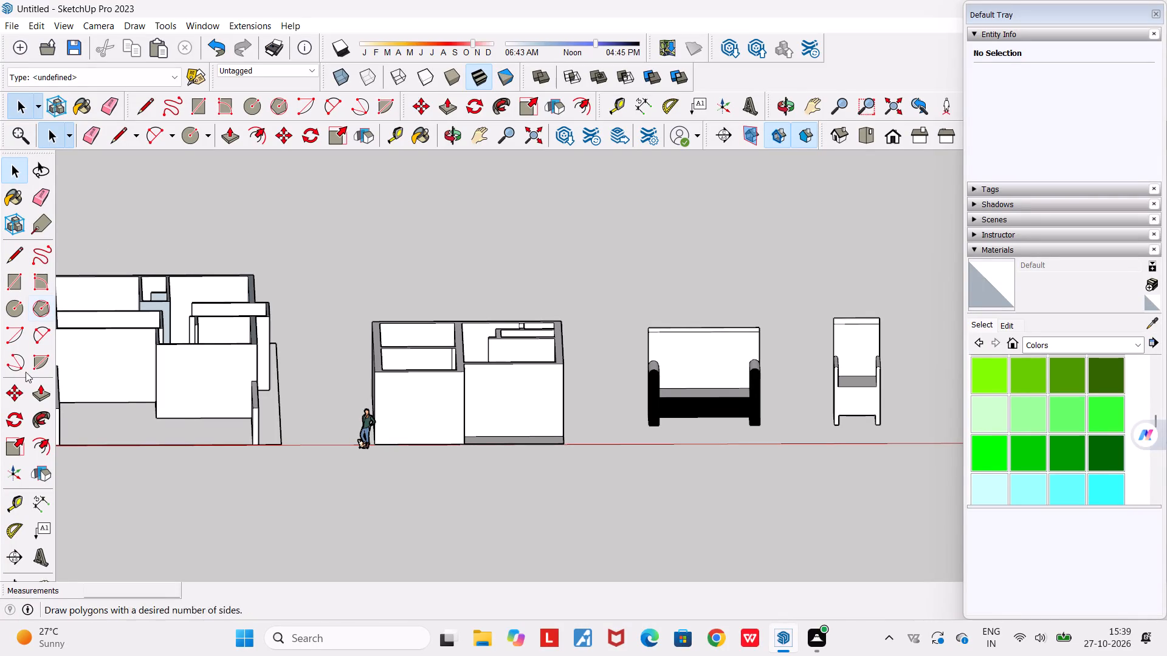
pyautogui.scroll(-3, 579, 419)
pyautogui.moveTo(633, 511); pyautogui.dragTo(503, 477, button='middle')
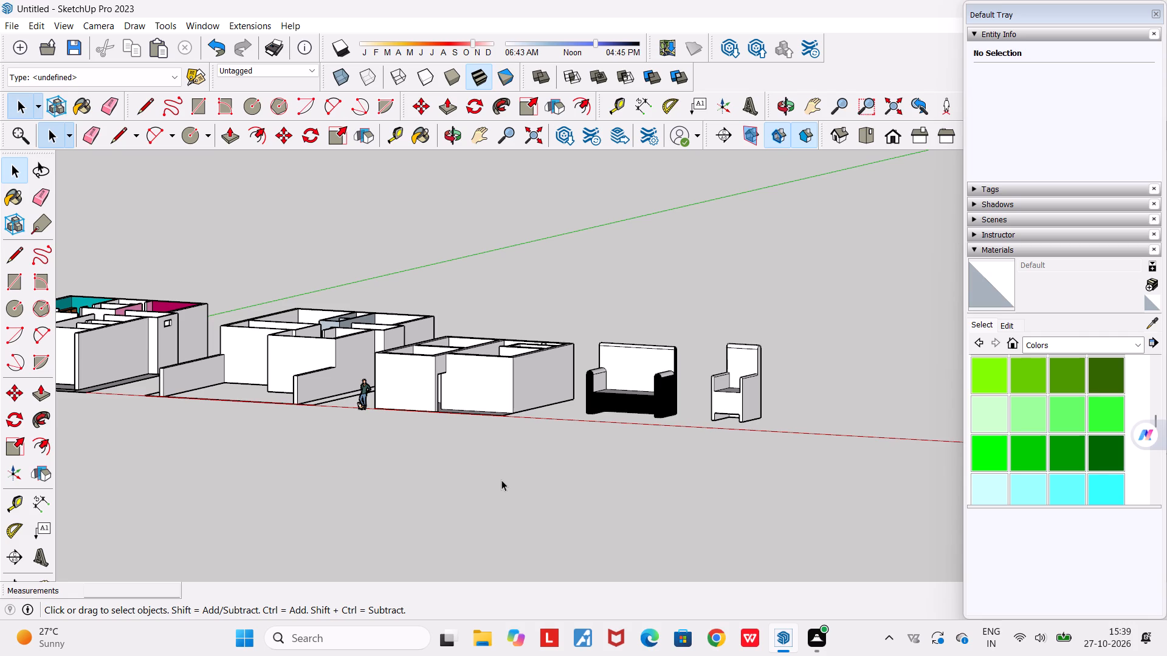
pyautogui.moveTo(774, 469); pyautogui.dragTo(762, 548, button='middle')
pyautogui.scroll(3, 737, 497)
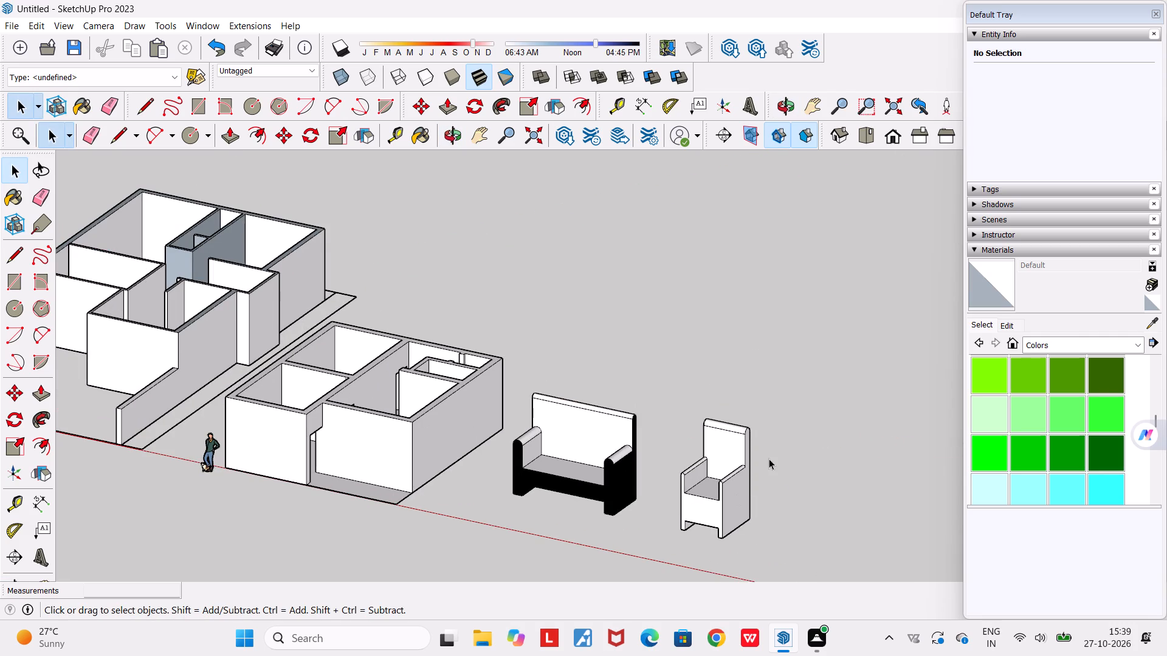
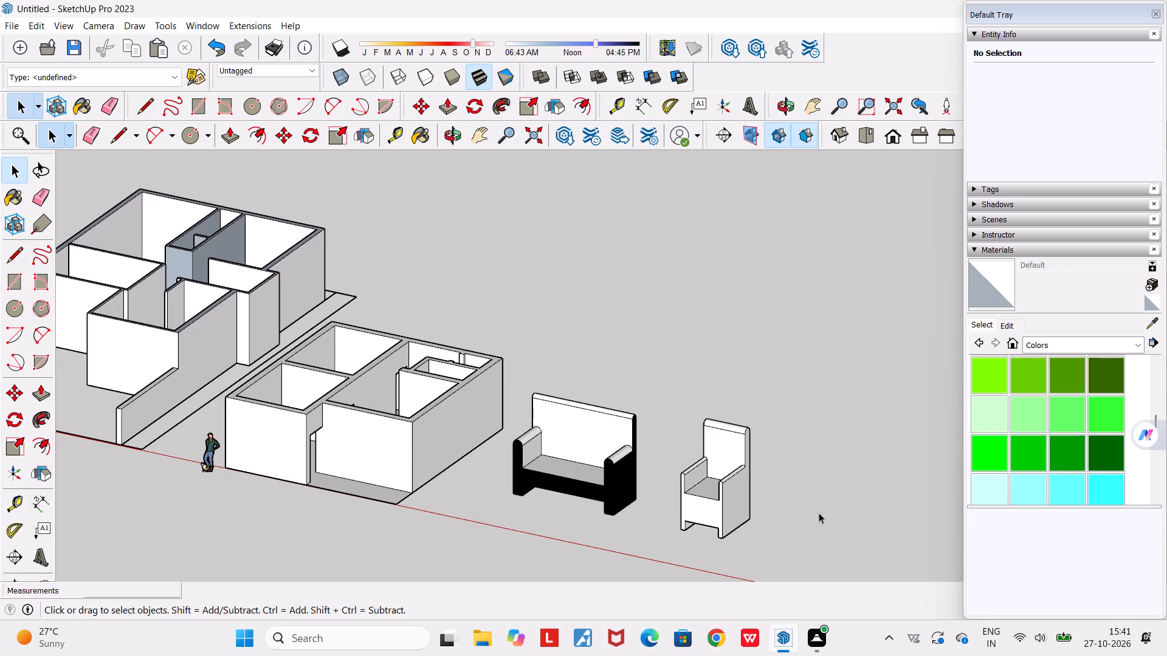
# Examine the armchair next to the sofa from the front, side and back to compare their shapes.
pyautogui.scroll(1, 781, 545)
pyautogui.moveTo(775, 540); pyautogui.dragTo(653, 494, button='middle')
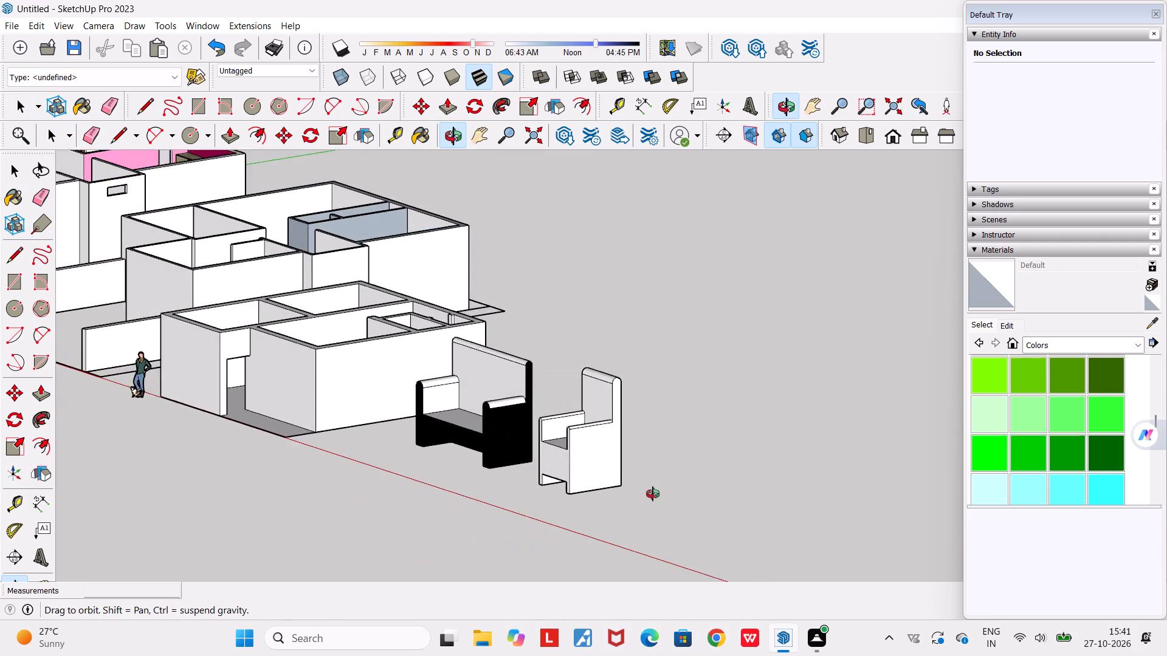
pyautogui.moveTo(653, 494); pyautogui.dragTo(658, 495, button='middle')
pyautogui.scroll(-1, 659, 495)
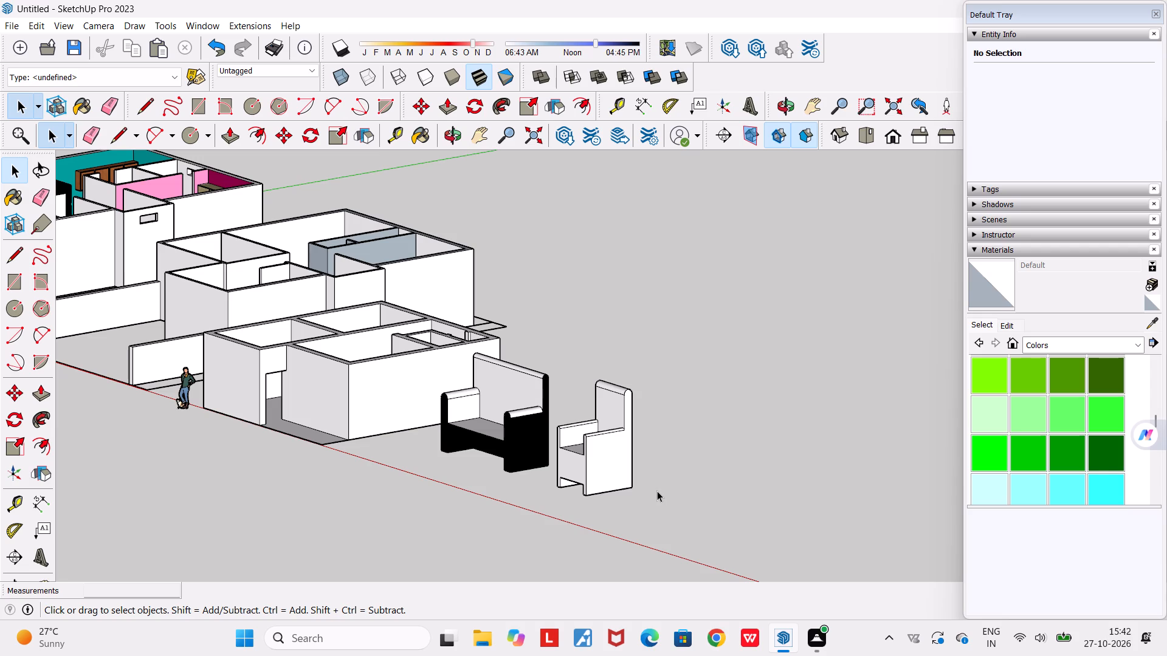
pyautogui.scroll(2, 650, 450)
pyautogui.moveTo(653, 475); pyautogui.dragTo(650, 475, button='middle')
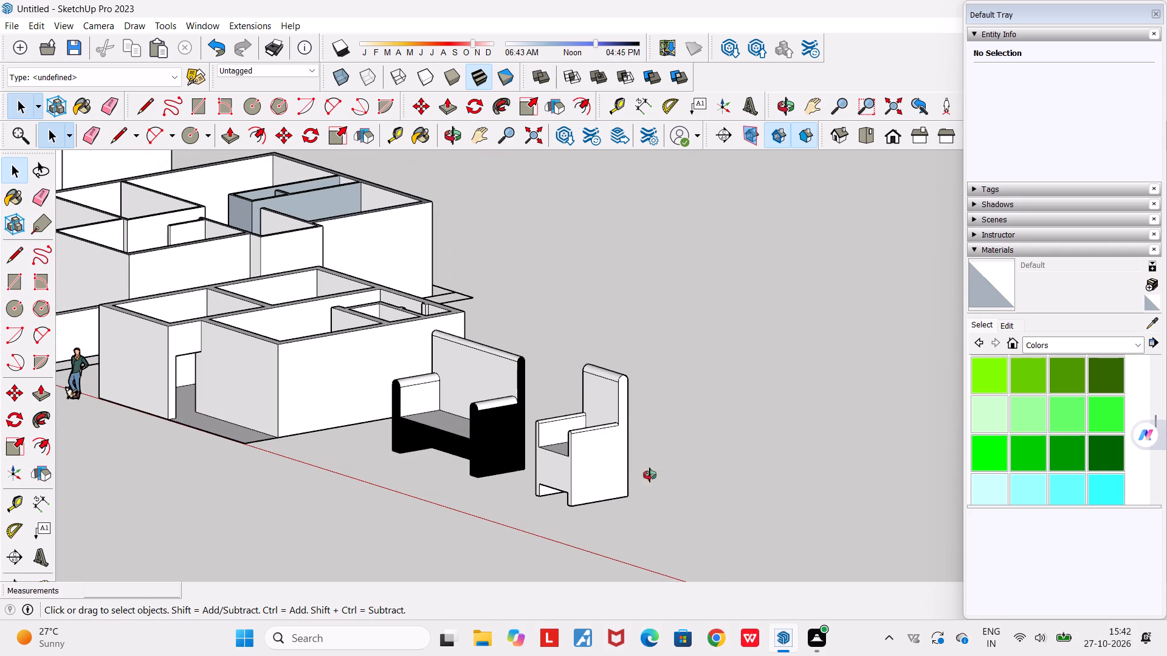
pyautogui.moveTo(650, 475); pyautogui.dragTo(413, 483, button='middle')
pyautogui.scroll(-3, 414, 485)
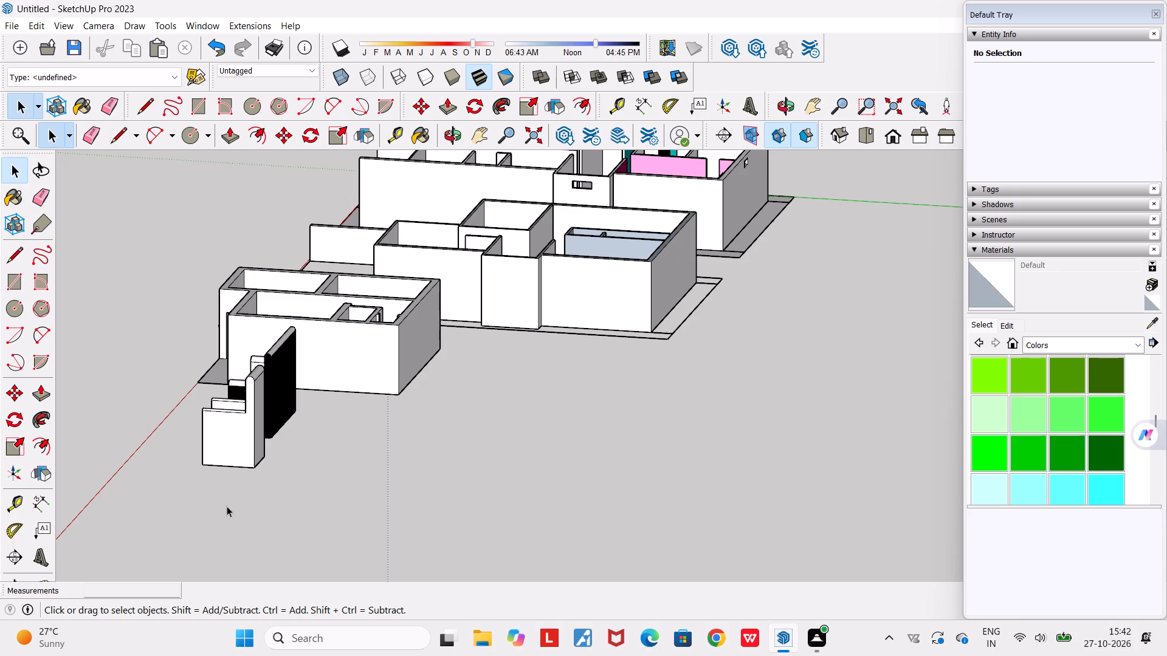
pyautogui.scroll(3, 225, 502)
pyautogui.moveTo(226, 501); pyautogui.dragTo(531, 493, button='middle')
pyautogui.scroll(-4, 532, 493)
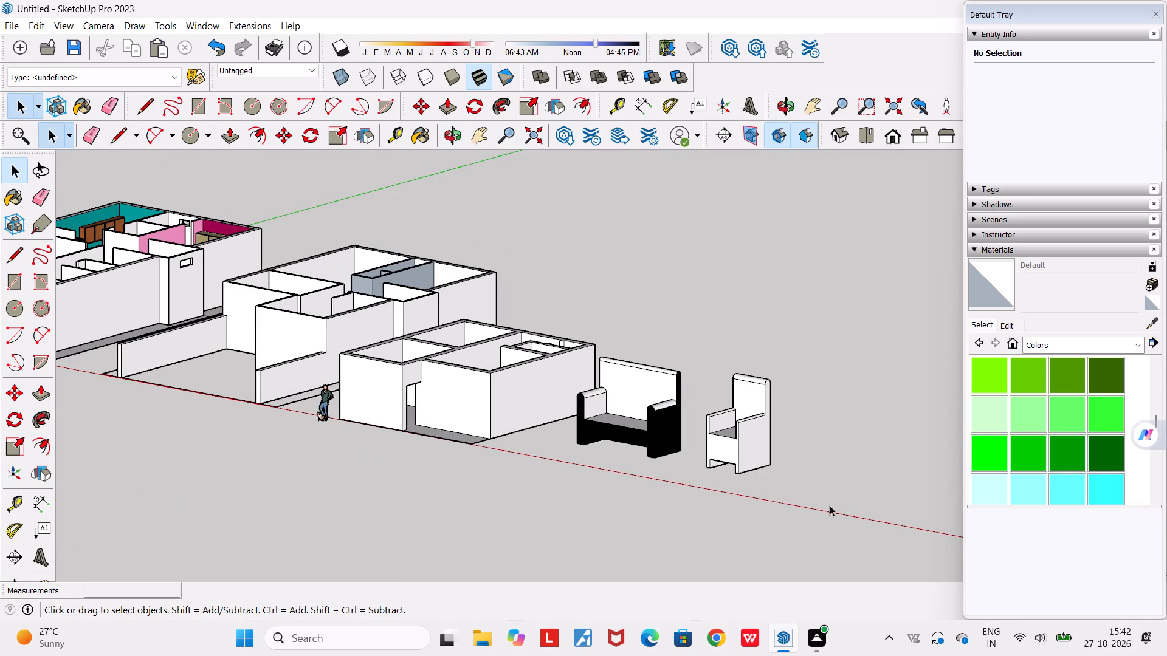
pyautogui.moveTo(830, 506); pyautogui.dragTo(926, 500, button='middle')
pyautogui.moveTo(911, 490); pyautogui.dragTo(757, 486, button='middle')
pyautogui.scroll(3, 710, 466)
pyautogui.moveTo(711, 466); pyautogui.dragTo(713, 470, button='middle')
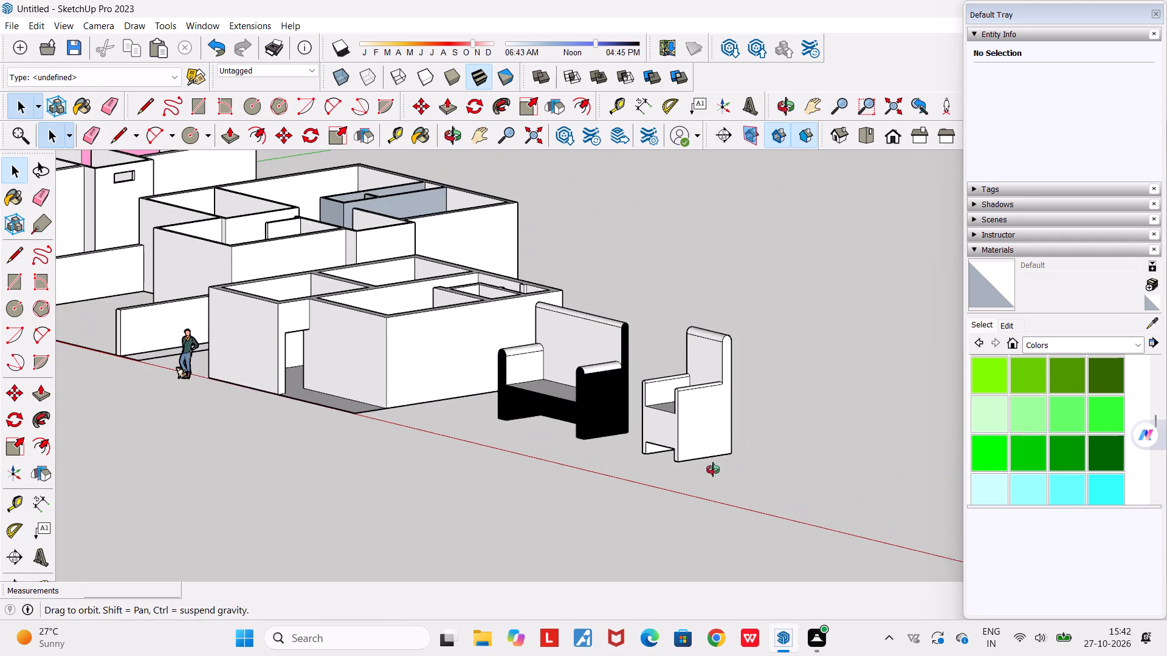
pyautogui.moveTo(713, 470); pyautogui.dragTo(745, 486, button='middle')
# Inspect the armchair and sofa from below and at ground level, and review them alongside the row of house models.
pyautogui.scroll(4, 751, 487)
pyautogui.moveTo(768, 517); pyautogui.dragTo(741, 374, button='middle')
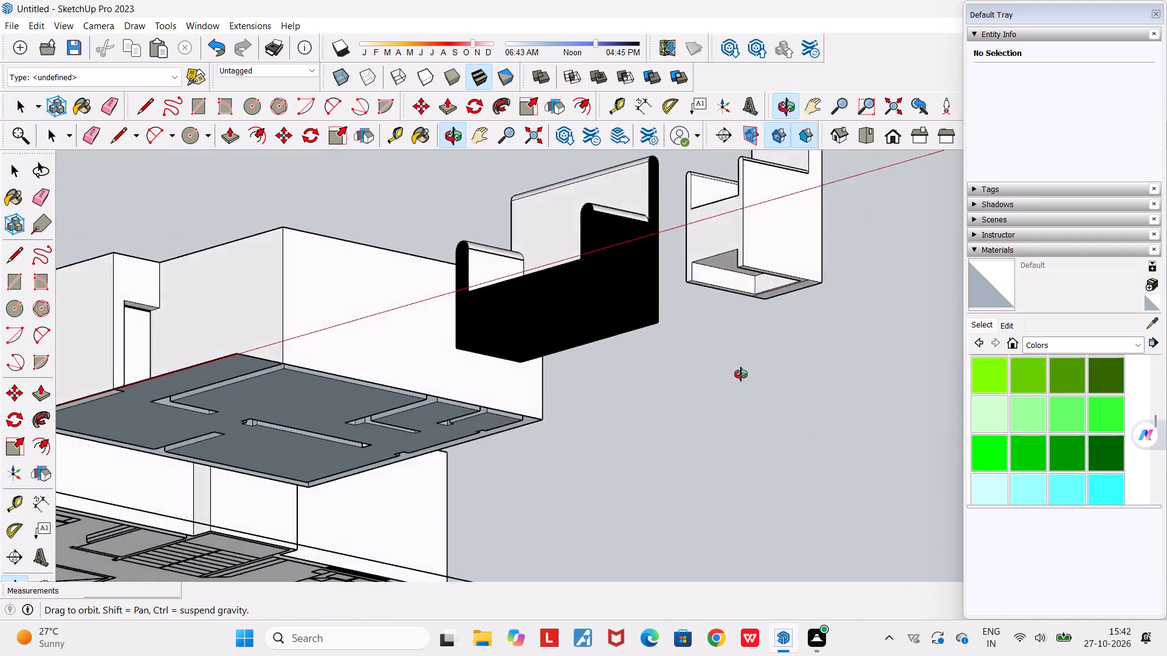
pyautogui.moveTo(741, 374); pyautogui.dragTo(794, 415, button='middle')
pyautogui.scroll(-6, 794, 415)
pyautogui.moveTo(801, 421); pyautogui.dragTo(652, 333, button='middle')
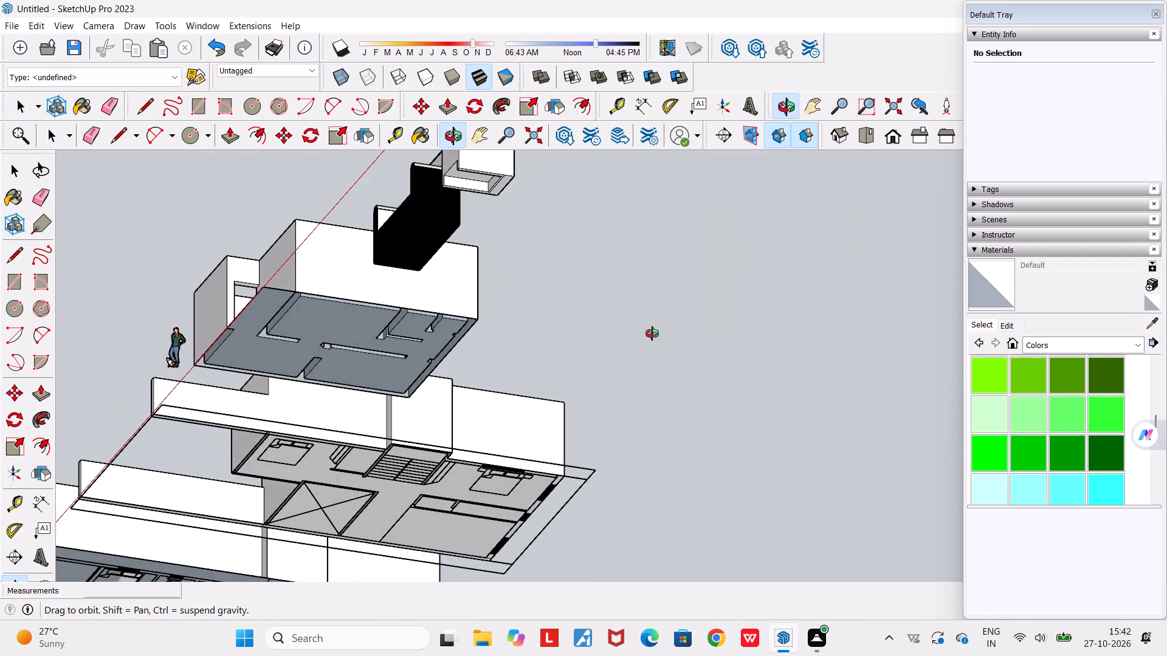
pyautogui.moveTo(652, 333); pyautogui.dragTo(835, 458, button='middle')
pyautogui.scroll(-8, 836, 458)
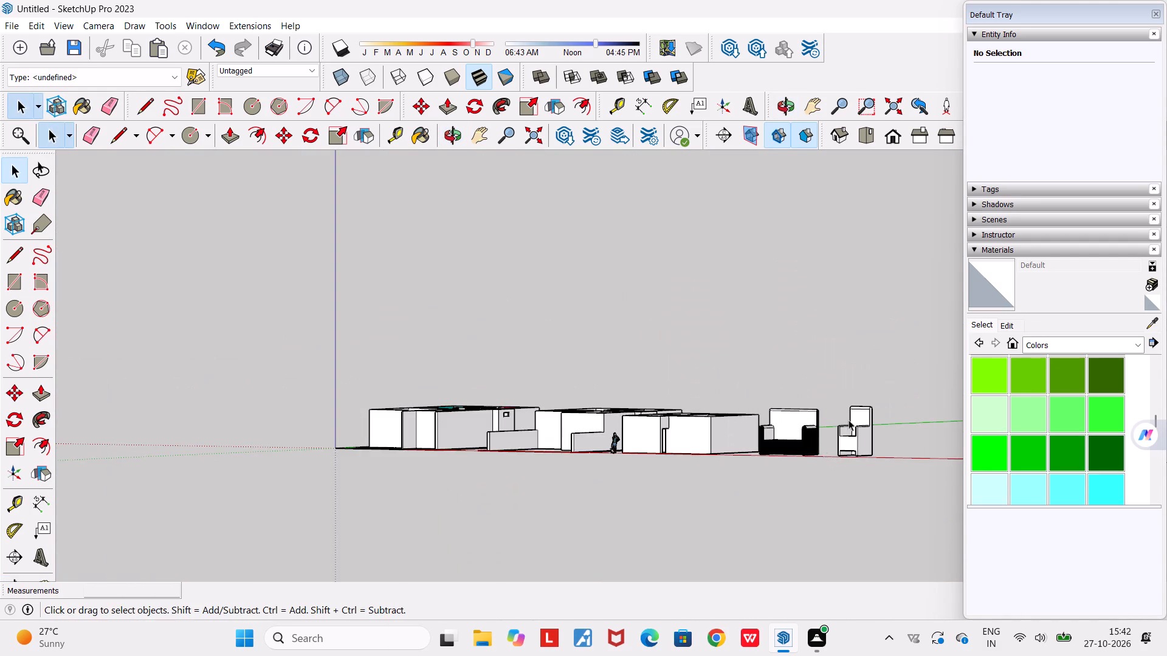
pyautogui.moveTo(897, 332); pyautogui.dragTo(869, 437, button='middle')
pyautogui.scroll(-6, 867, 437)
pyautogui.moveTo(908, 546); pyautogui.dragTo(880, 569, button='middle')
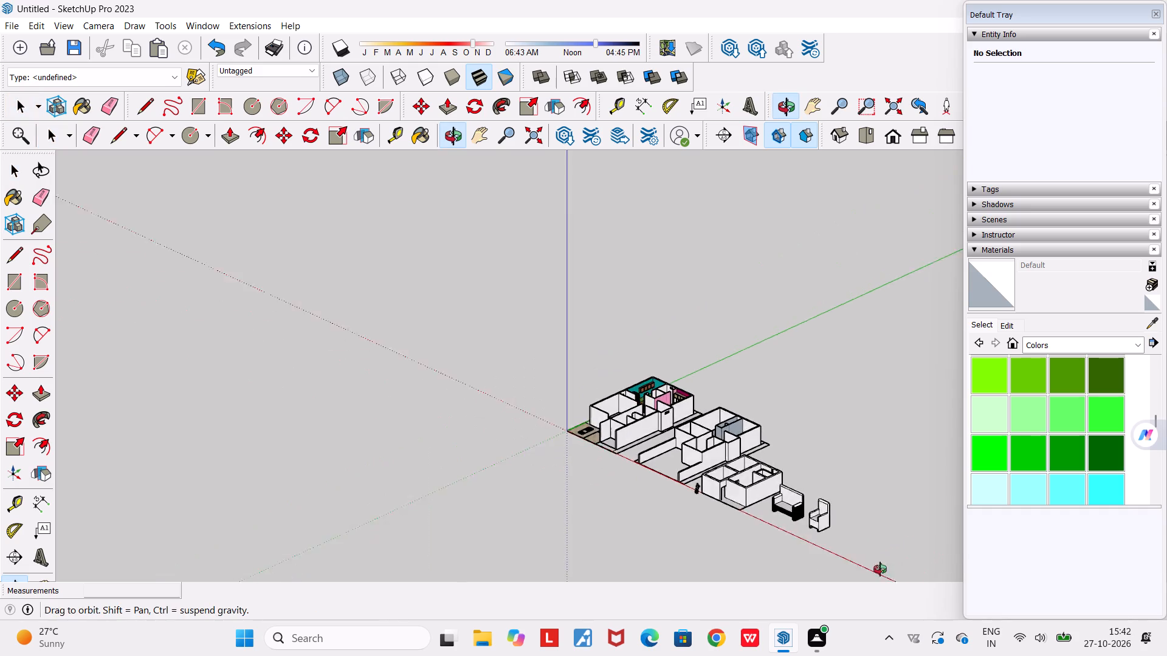
pyautogui.moveTo(880, 569); pyautogui.dragTo(914, 586, button='middle')
pyautogui.scroll(6, 904, 550)
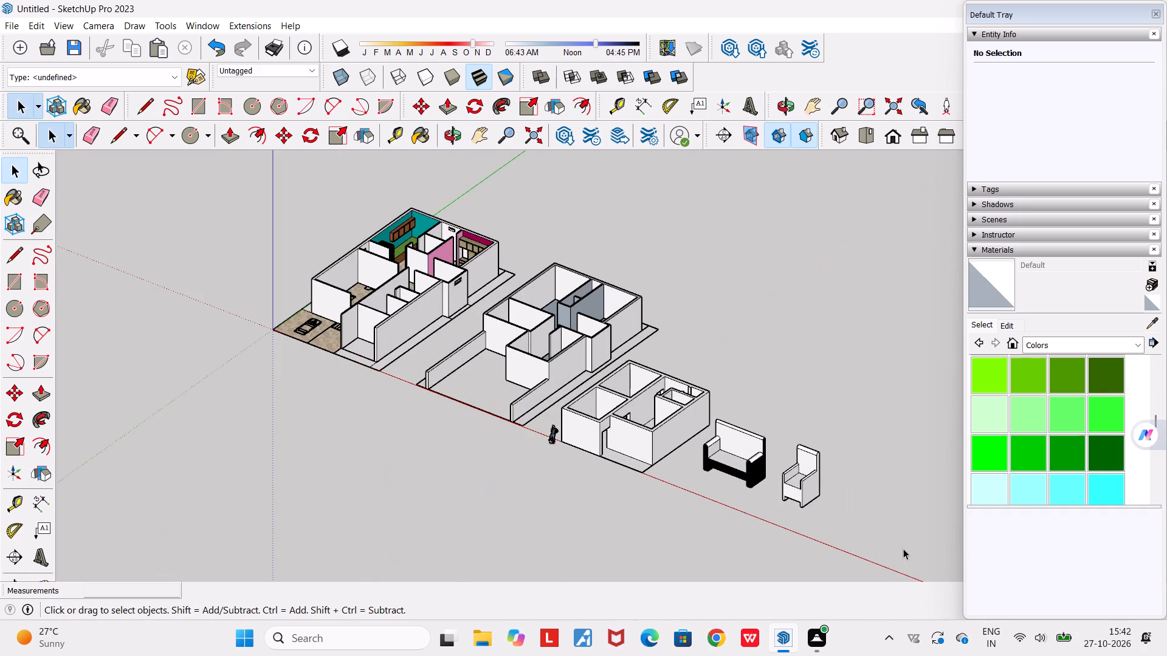
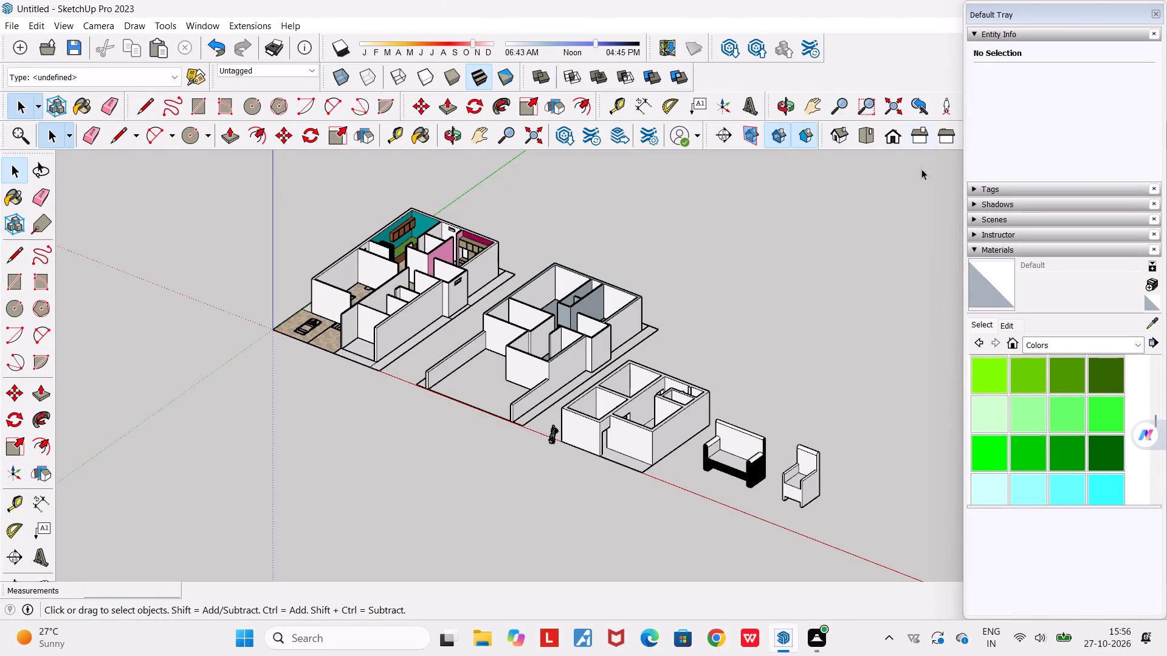
# Review the row of house models with the sofa and armchair from above, at low angles and from the armchair end.
pyautogui.scroll(6, 677, 443)
pyautogui.moveTo(676, 487); pyautogui.dragTo(745, 520, button='middle')
pyautogui.scroll(-4, 745, 520)
pyautogui.scroll(5, 702, 495)
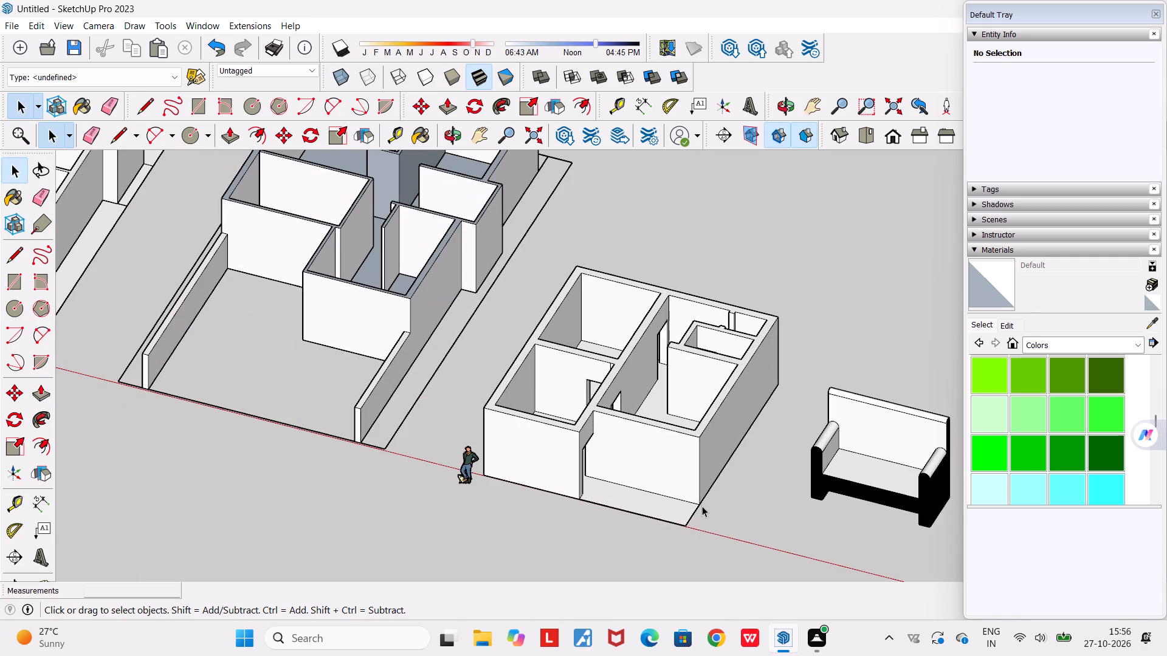
pyautogui.scroll(-5, 702, 509)
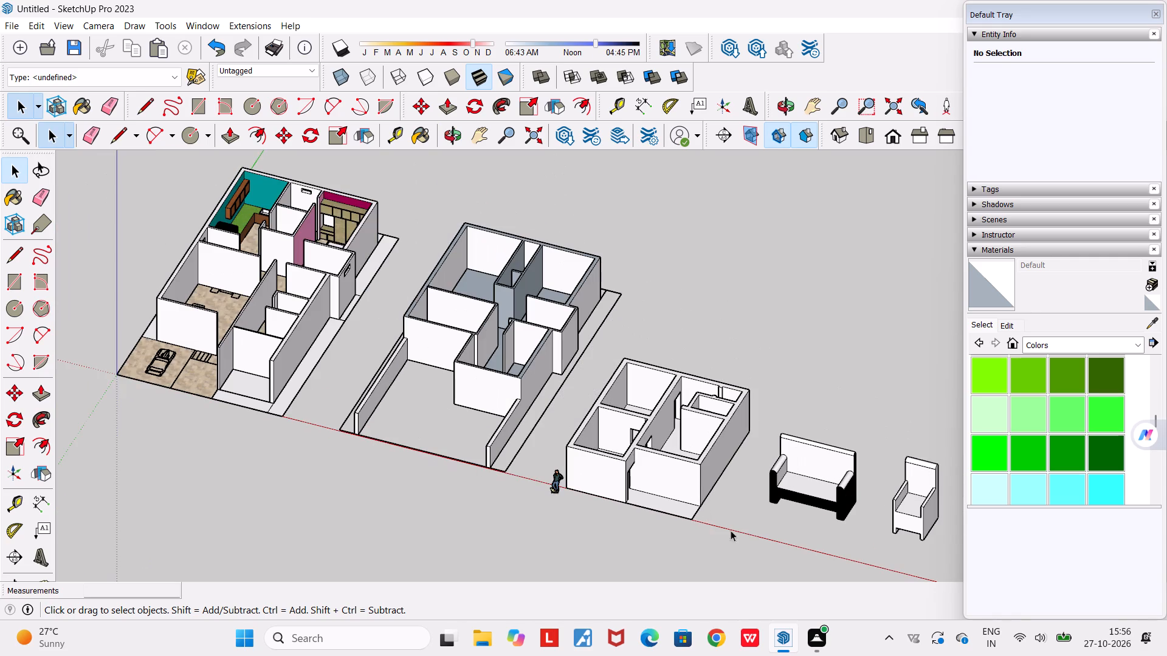
pyautogui.scroll(3, 879, 553)
pyautogui.moveTo(870, 547); pyautogui.dragTo(683, 412, button='middle')
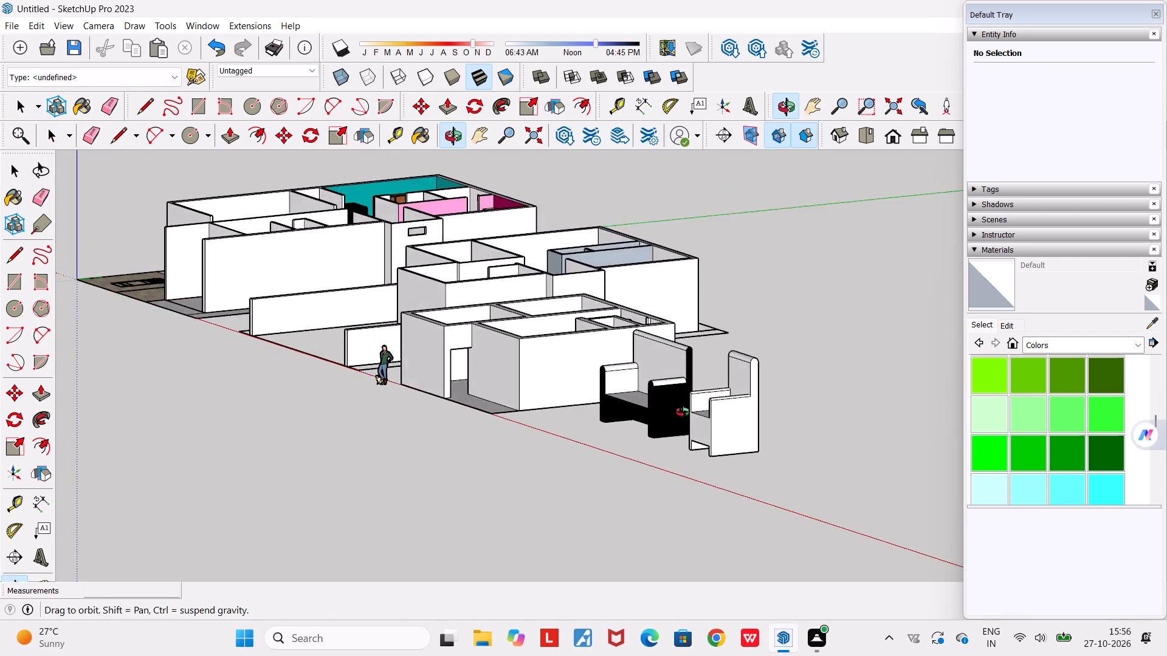
pyautogui.moveTo(683, 412); pyautogui.dragTo(897, 421, button='middle')
pyautogui.scroll(-3, 897, 421)
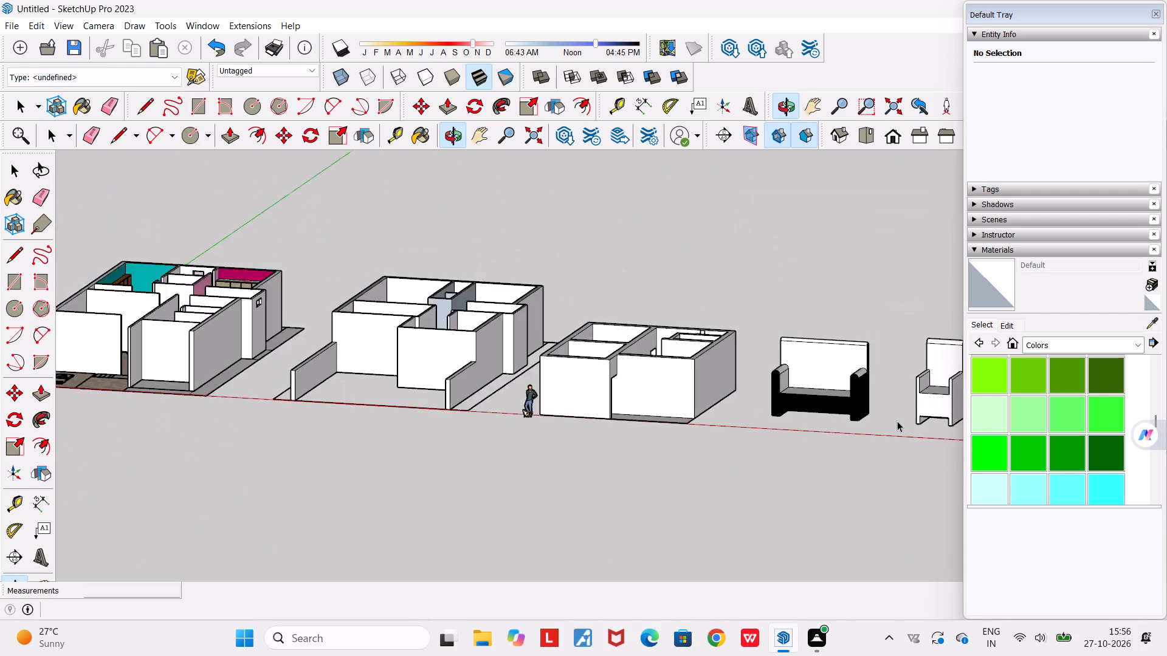
pyautogui.scroll(-11, 897, 421)
pyautogui.moveTo(935, 413); pyautogui.dragTo(413, 393, button='middle')
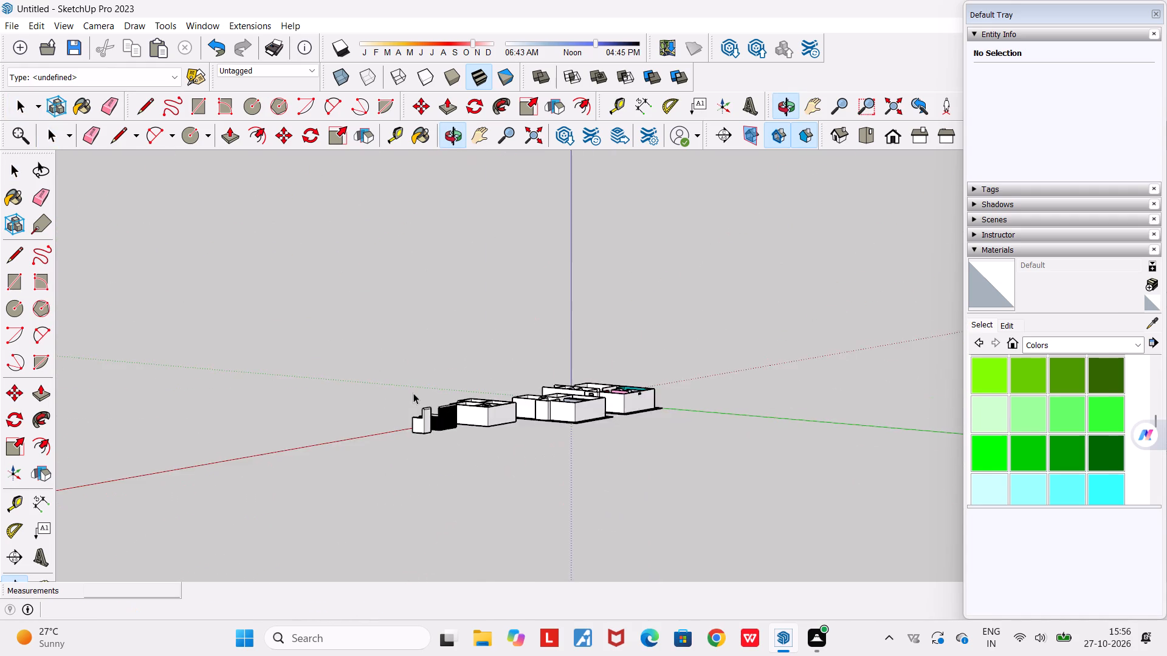
pyautogui.scroll(-1, 413, 393)
pyautogui.scroll(5, 500, 491)
pyautogui.scroll(1, 444, 455)
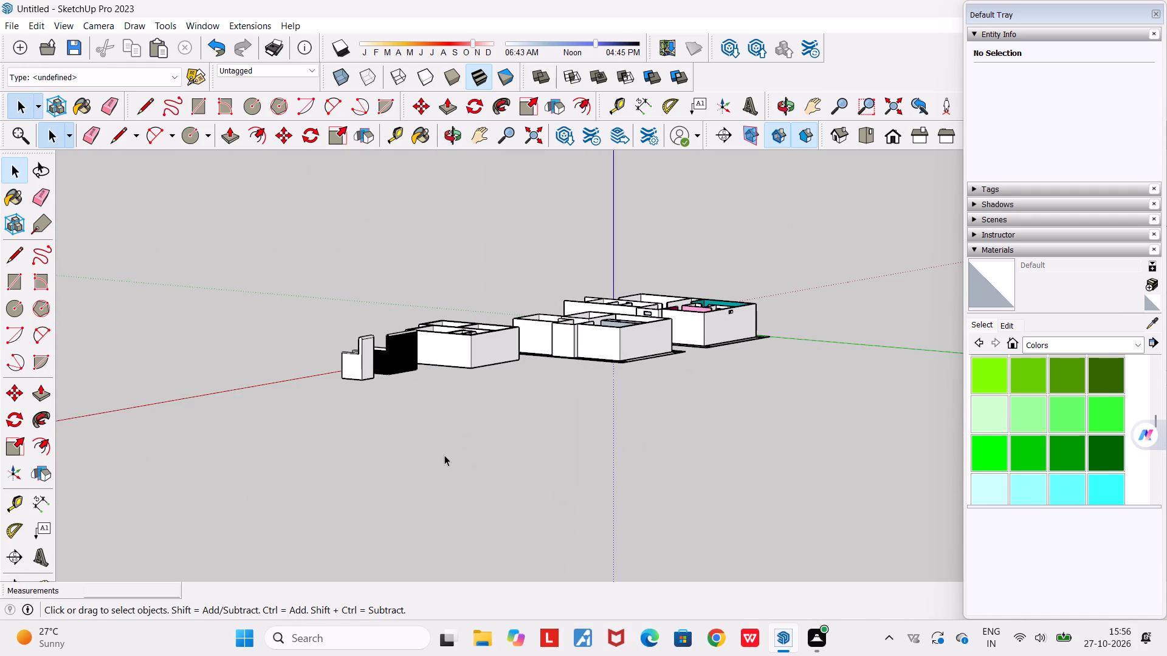
pyautogui.scroll(-3, 453, 420)
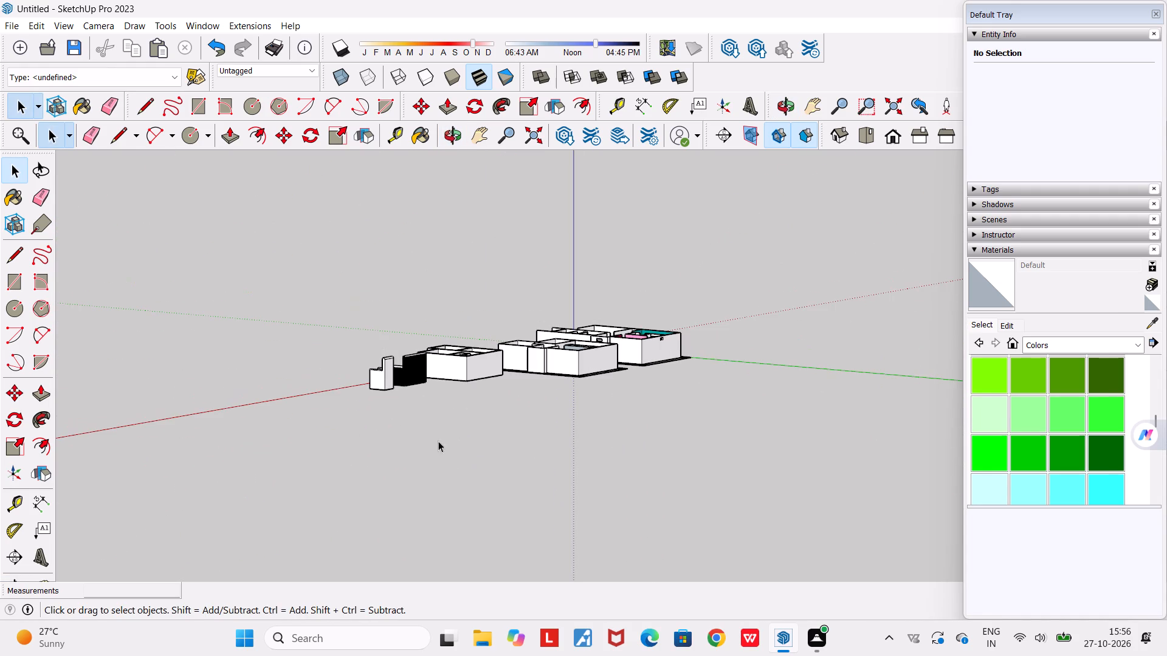
pyautogui.scroll(-4, 430, 457)
pyautogui.moveTo(434, 489); pyautogui.dragTo(630, 450, button='middle')
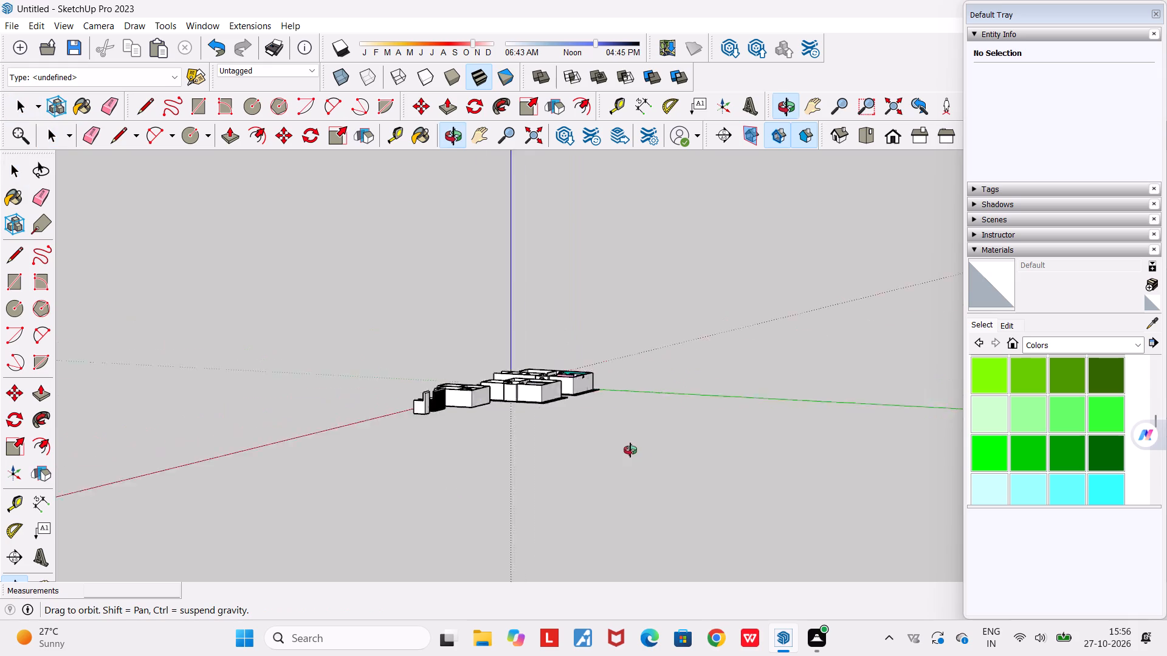
pyautogui.moveTo(630, 450); pyautogui.dragTo(760, 561, button='middle')
# Examine the sofa and armchair beside the smallest house from the raised front side, comparing their proportions up close.
pyautogui.scroll(6, 649, 480)
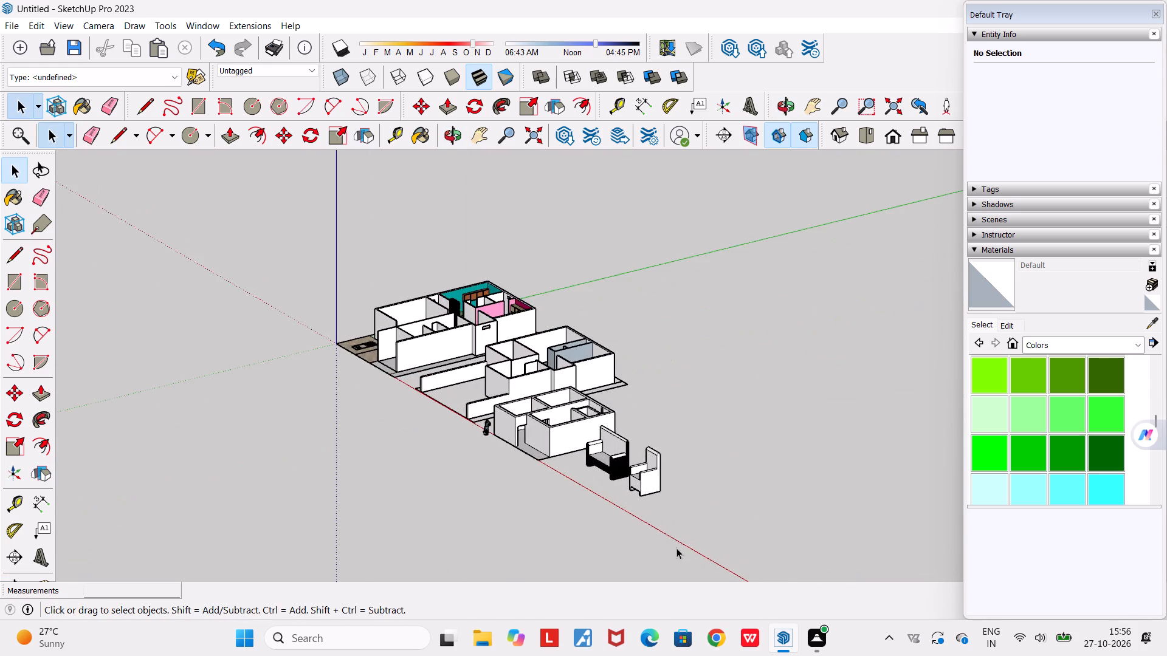
pyautogui.moveTo(676, 548); pyautogui.dragTo(735, 634, button='middle')
pyautogui.scroll(6, 692, 499)
pyautogui.moveTo(678, 464); pyautogui.dragTo(732, 329, button='middle')
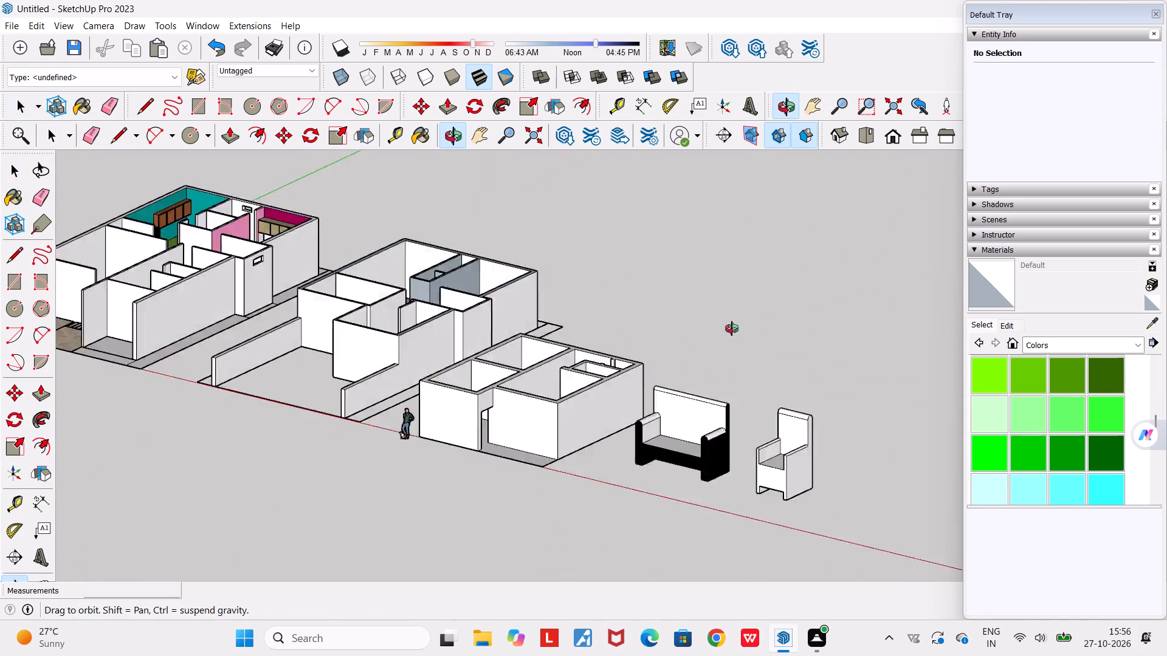
pyautogui.moveTo(732, 329); pyautogui.dragTo(740, 298, button='middle')
pyautogui.scroll(-6, 740, 298)
pyautogui.moveTo(762, 418); pyautogui.dragTo(810, 538, button='middle')
pyautogui.scroll(5, 863, 437)
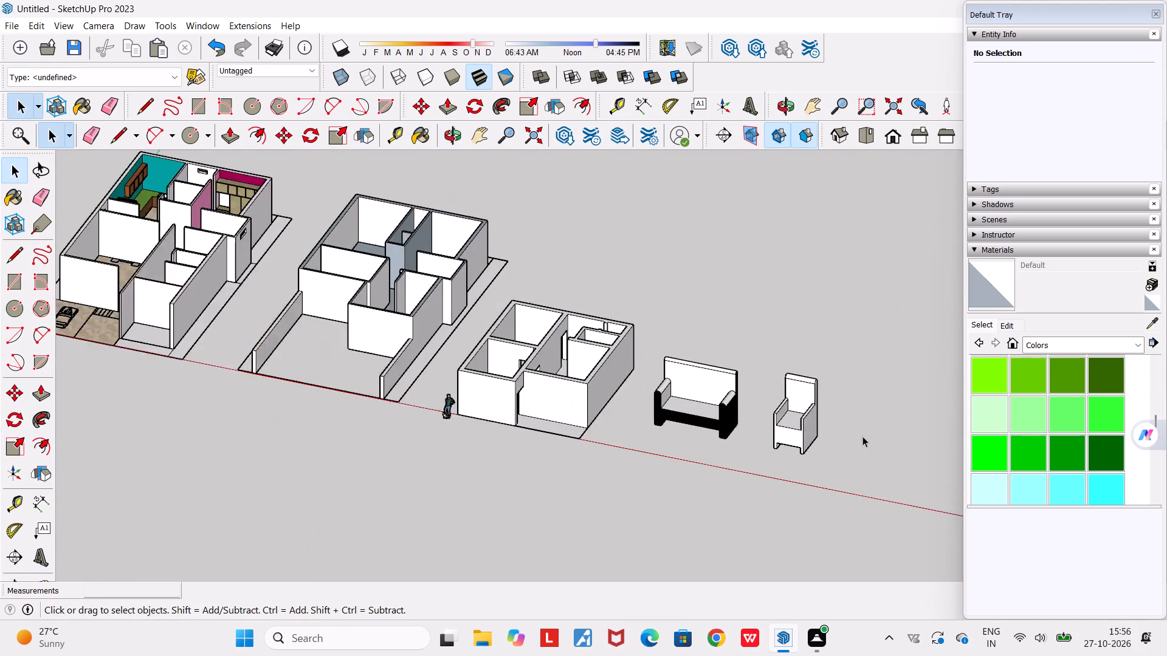
pyautogui.scroll(7, 833, 463)
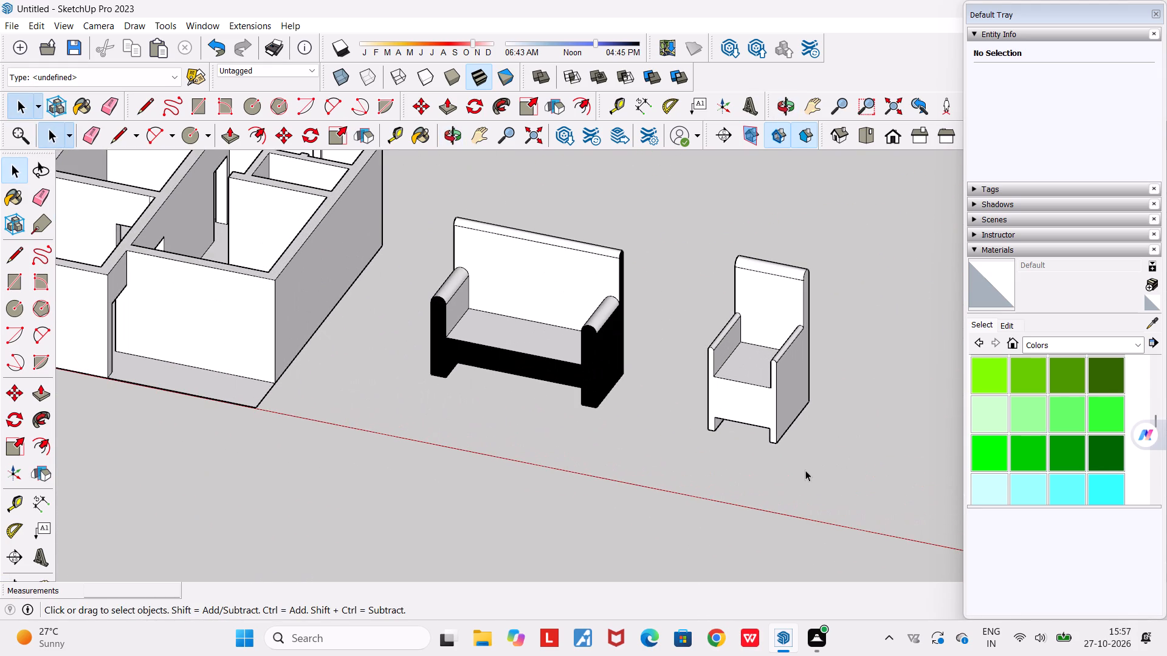
pyautogui.scroll(-4, 805, 470)
pyautogui.scroll(4, 805, 470)
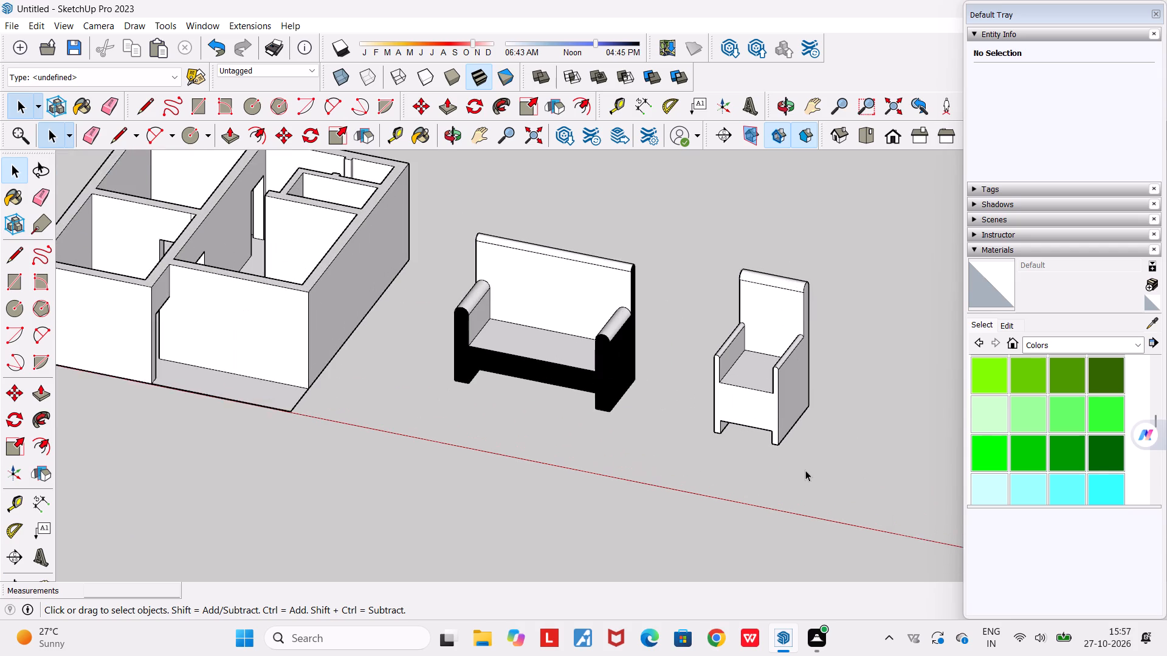
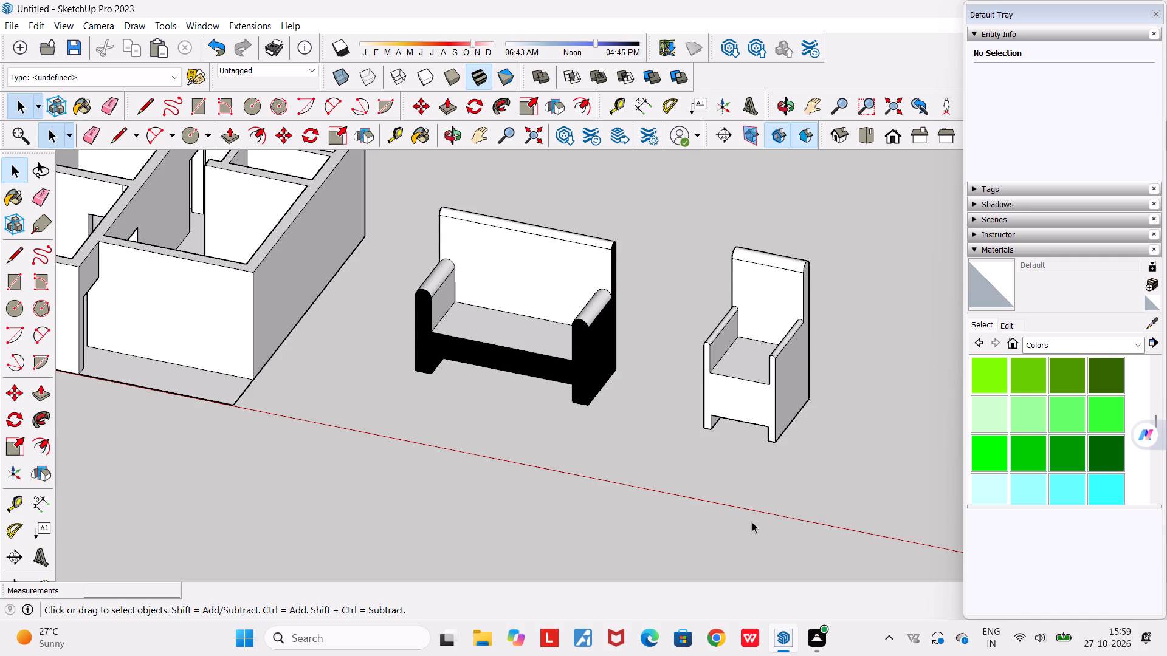
# Examine the armchair beside the sofa from the front and up close from its outer armrest side.
pyautogui.scroll(-3, 733, 452)
pyautogui.moveTo(733, 452); pyautogui.dragTo(890, 505, button='middle')
pyautogui.scroll(1, 738, 456)
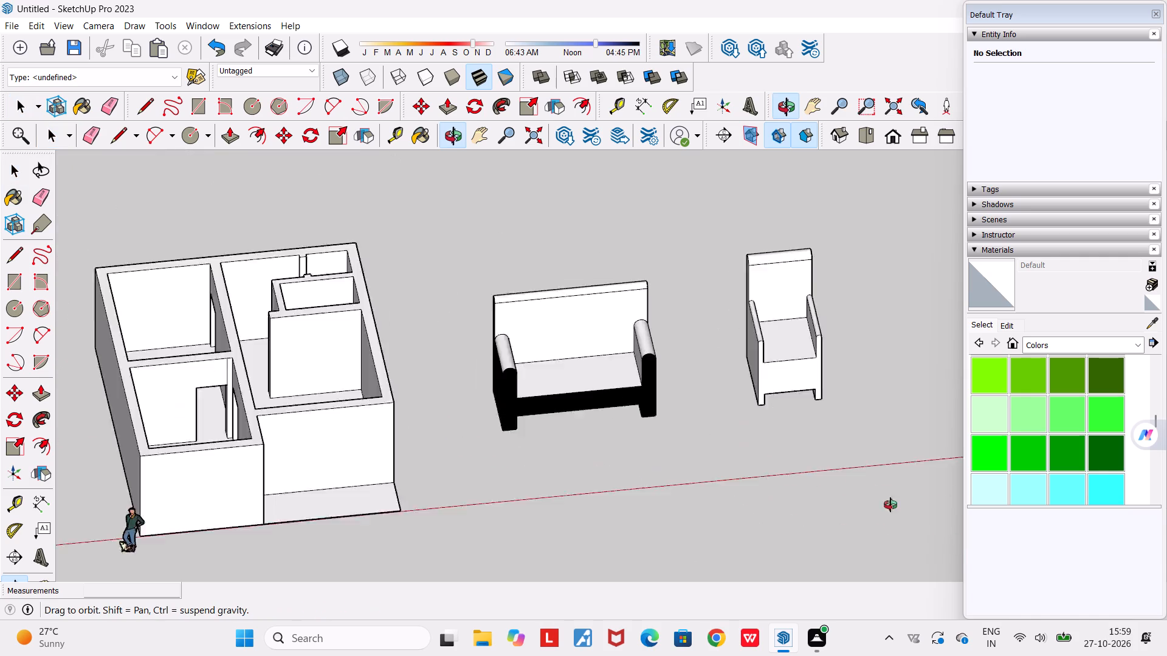
pyautogui.moveTo(890, 505); pyautogui.dragTo(870, 491, button='middle')
pyautogui.scroll(-3, 873, 493)
pyautogui.scroll(3, 858, 428)
pyautogui.moveTo(808, 439); pyautogui.dragTo(871, 443, button='middle')
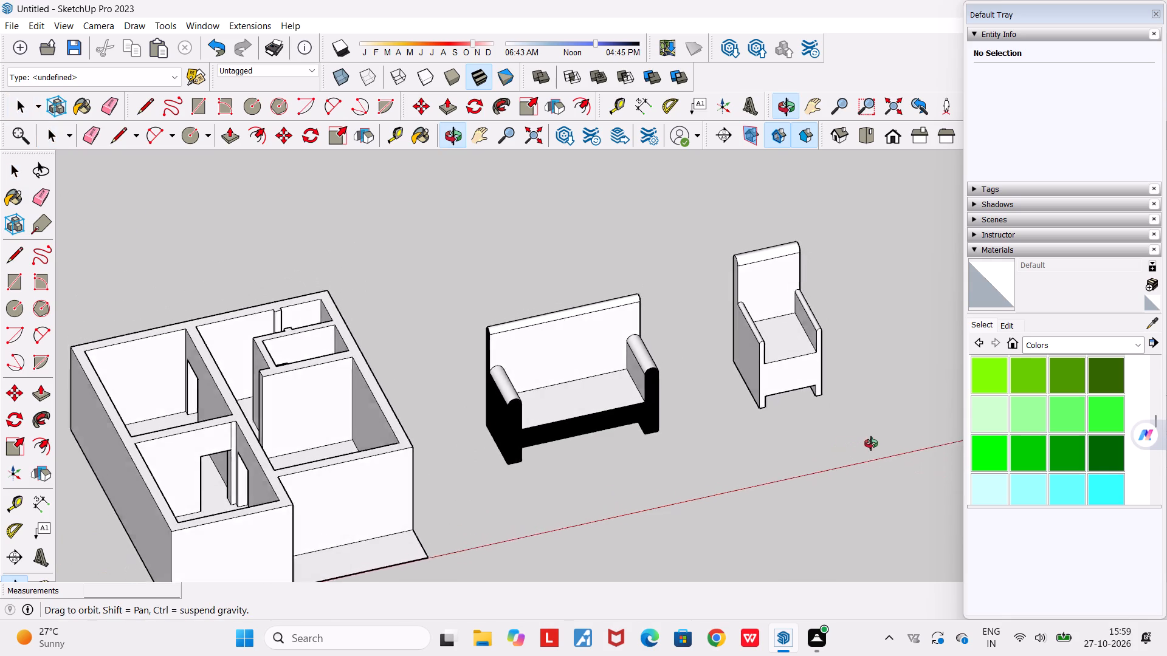
pyautogui.moveTo(871, 443); pyautogui.dragTo(870, 442, button='middle')
pyautogui.scroll(4, 861, 397)
pyautogui.moveTo(861, 397); pyautogui.dragTo(470, 355, button='middle')
pyautogui.scroll(1, 692, 479)
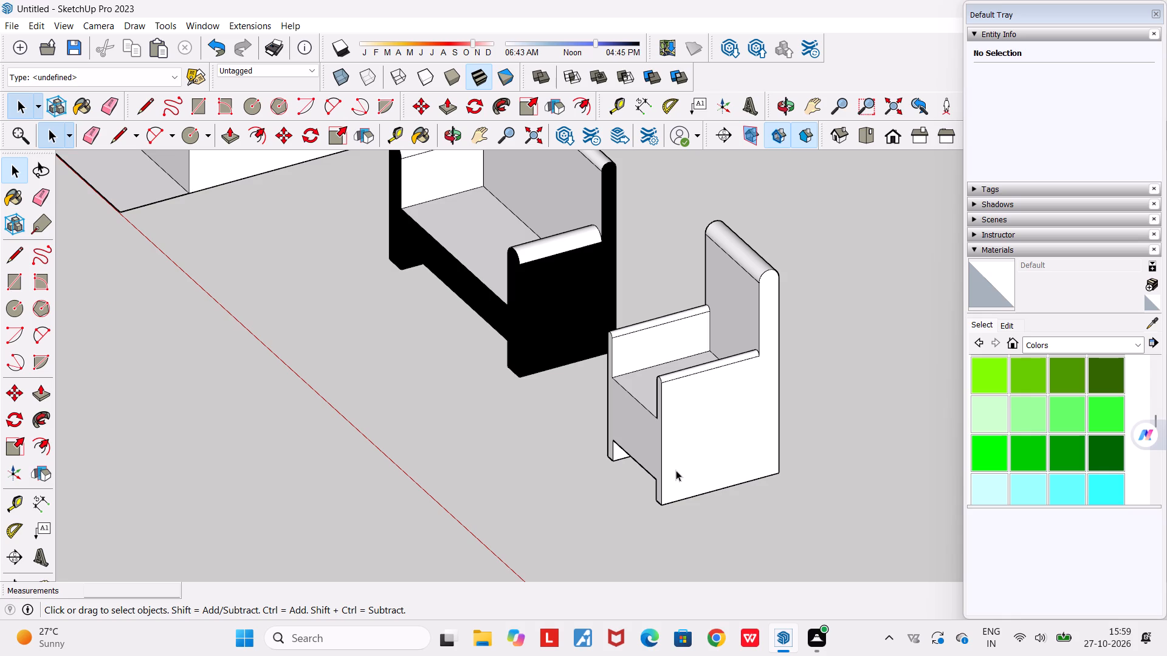
pyautogui.scroll(3, 670, 475)
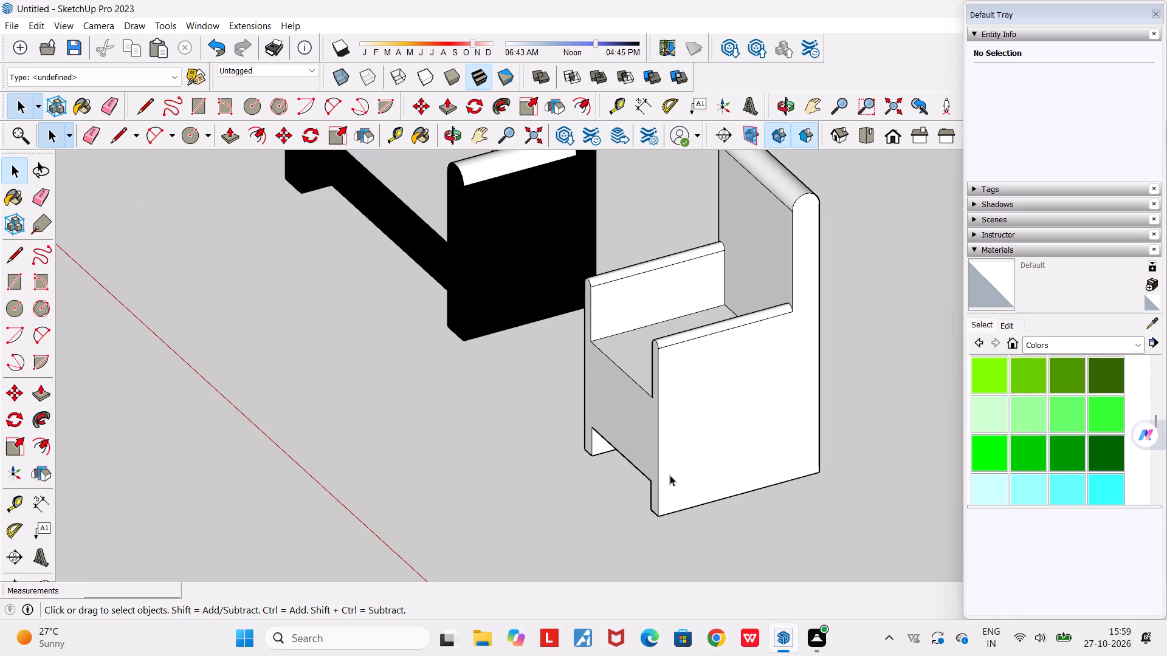
# Compare the sofa's and armchair's heights and seat fronts from raised, side and straight-on front viewpoints.
pyautogui.scroll(-2, 709, 473)
pyautogui.moveTo(633, 531); pyautogui.dragTo(875, 530, button='middle')
pyautogui.scroll(-3, 876, 532)
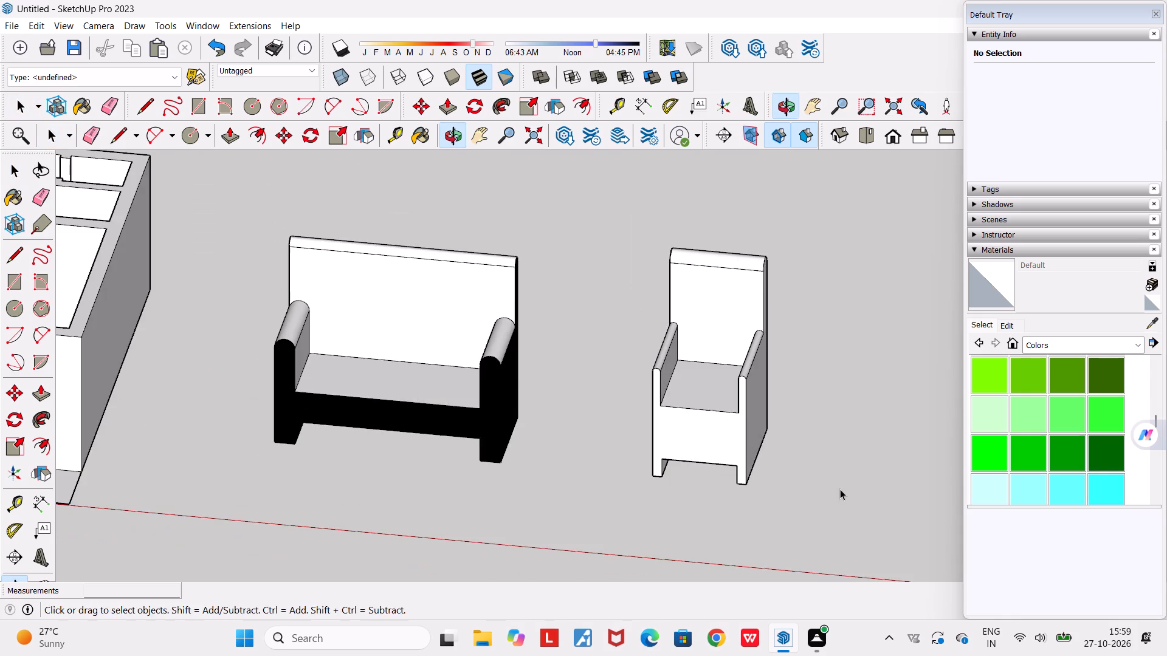
pyautogui.moveTo(835, 485); pyautogui.dragTo(905, 451, button='middle')
pyautogui.scroll(-1, 905, 451)
pyautogui.moveTo(884, 446); pyautogui.dragTo(490, 447, button='middle')
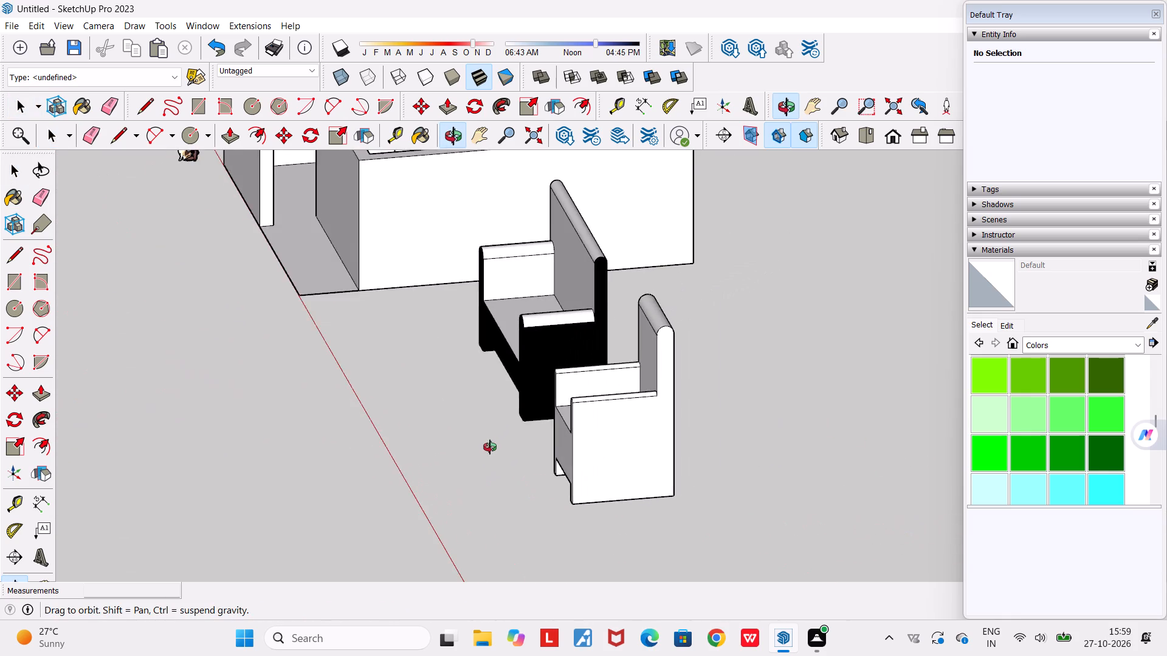
pyautogui.moveTo(490, 447); pyautogui.dragTo(890, 391, button='middle')
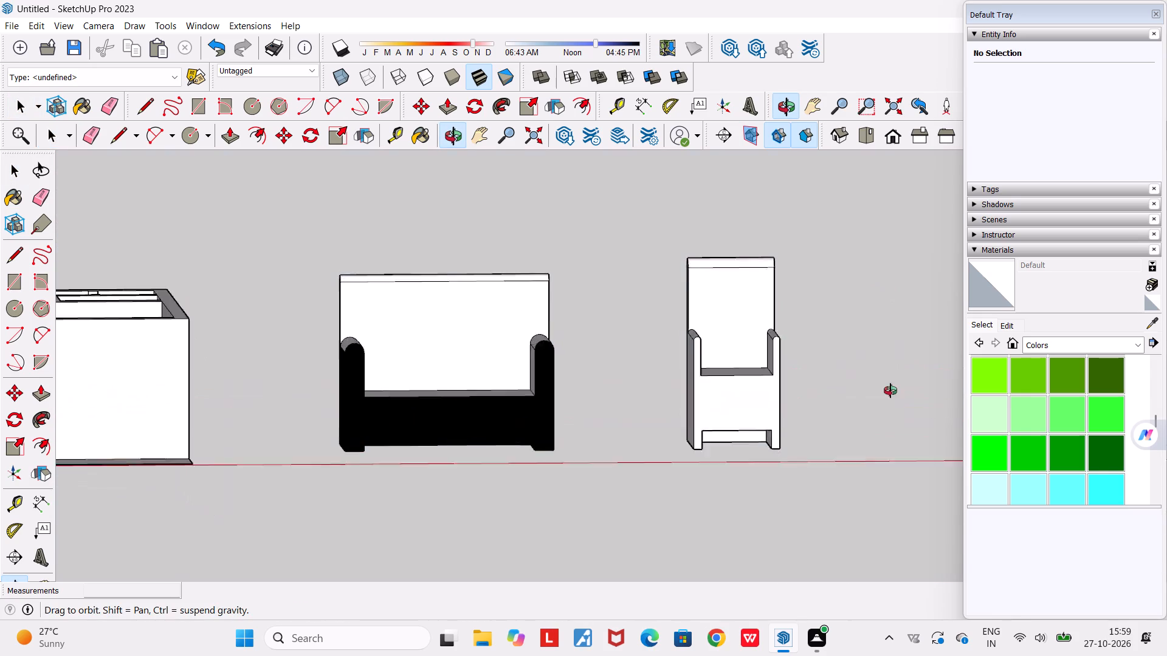
pyautogui.moveTo(890, 391); pyautogui.dragTo(873, 447, button='middle')
pyautogui.scroll(-2, 873, 447)
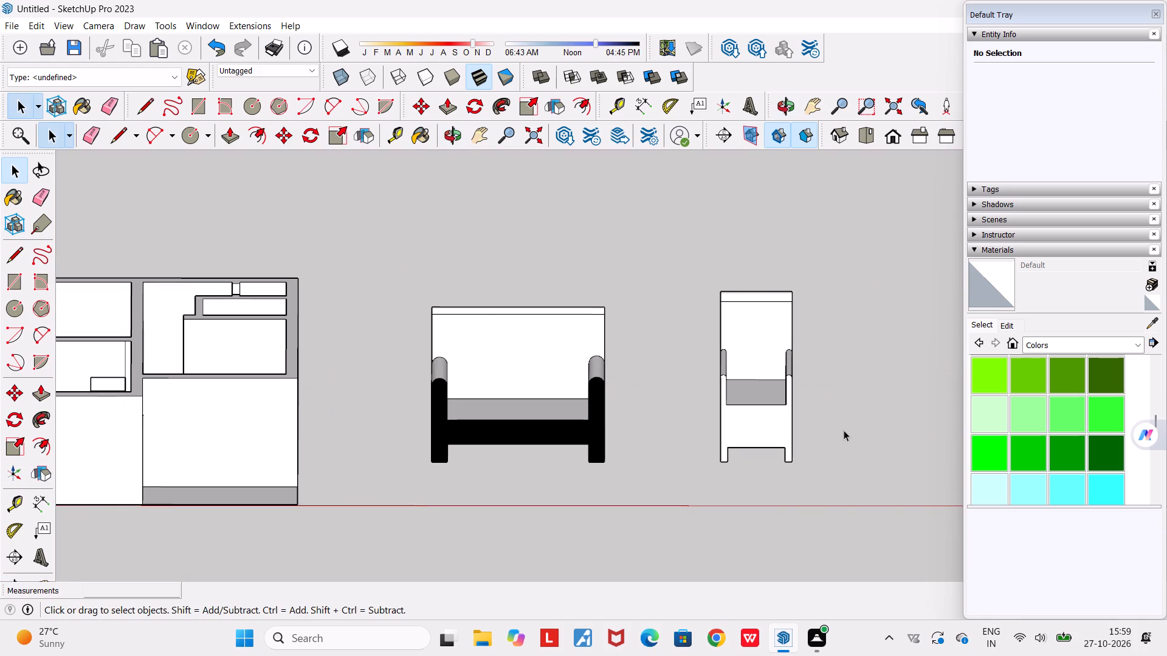
# Inspect the armchair's armrests, seat and legs against the sofa from the armchair-side front corner.
pyautogui.moveTo(825, 420); pyautogui.dragTo(715, 378, button='middle')
pyautogui.scroll(2, 715, 378)
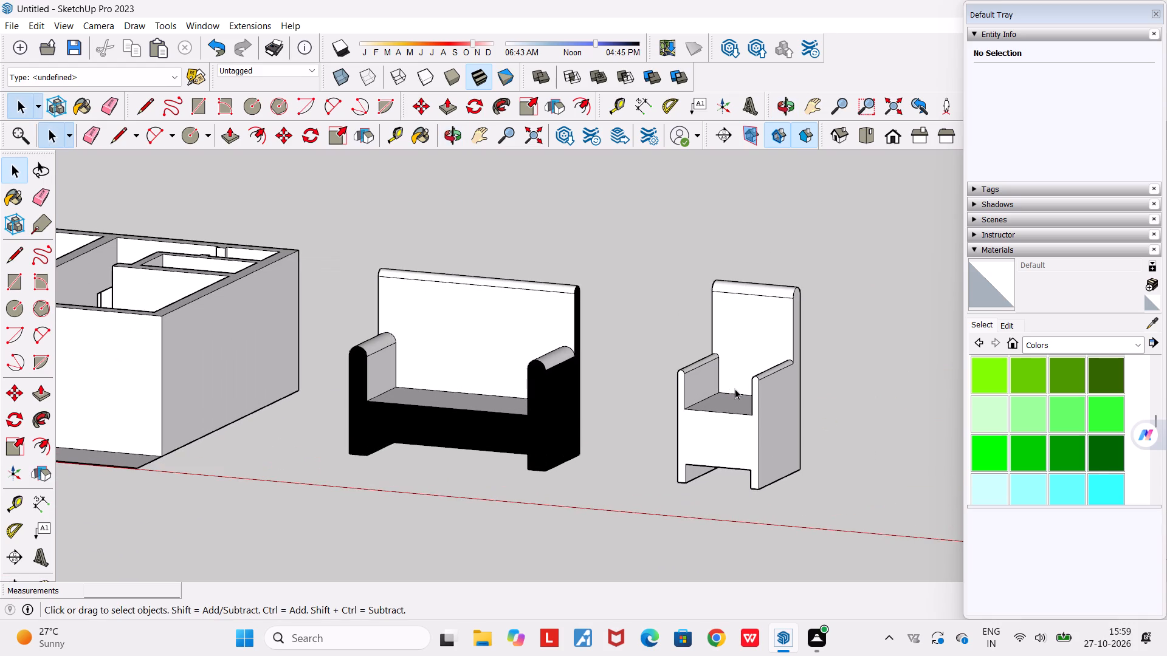
pyautogui.moveTo(726, 391); pyautogui.dragTo(667, 409, button='middle')
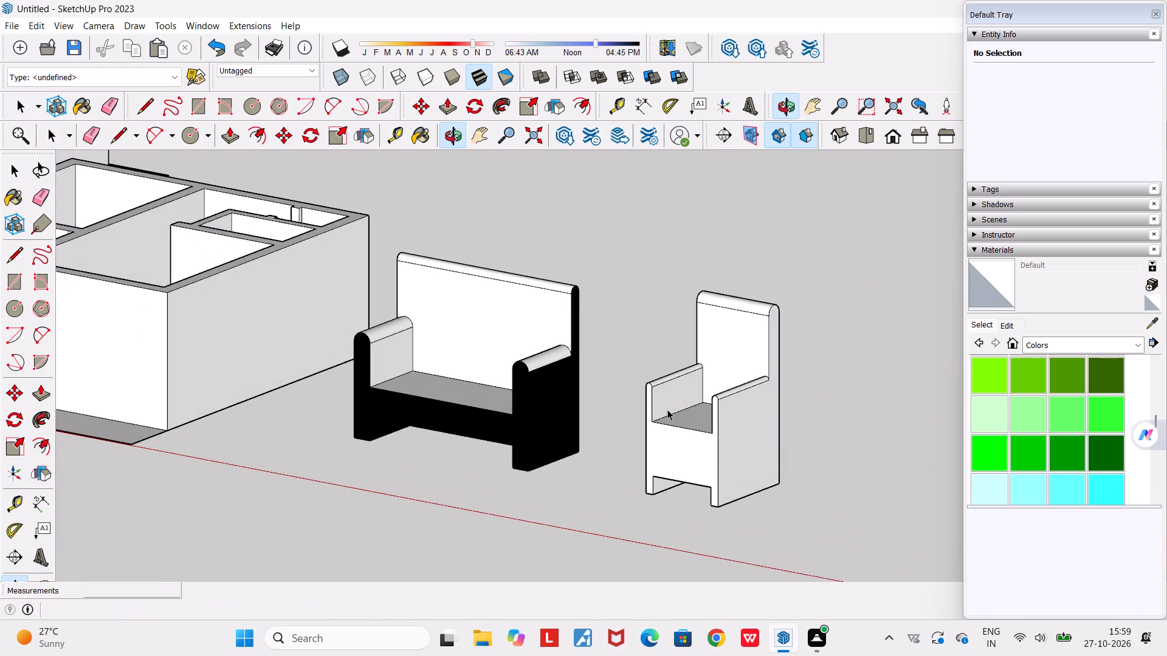
pyautogui.scroll(2, 672, 412)
pyautogui.moveTo(670, 464); pyautogui.dragTo(785, 451, button='middle')
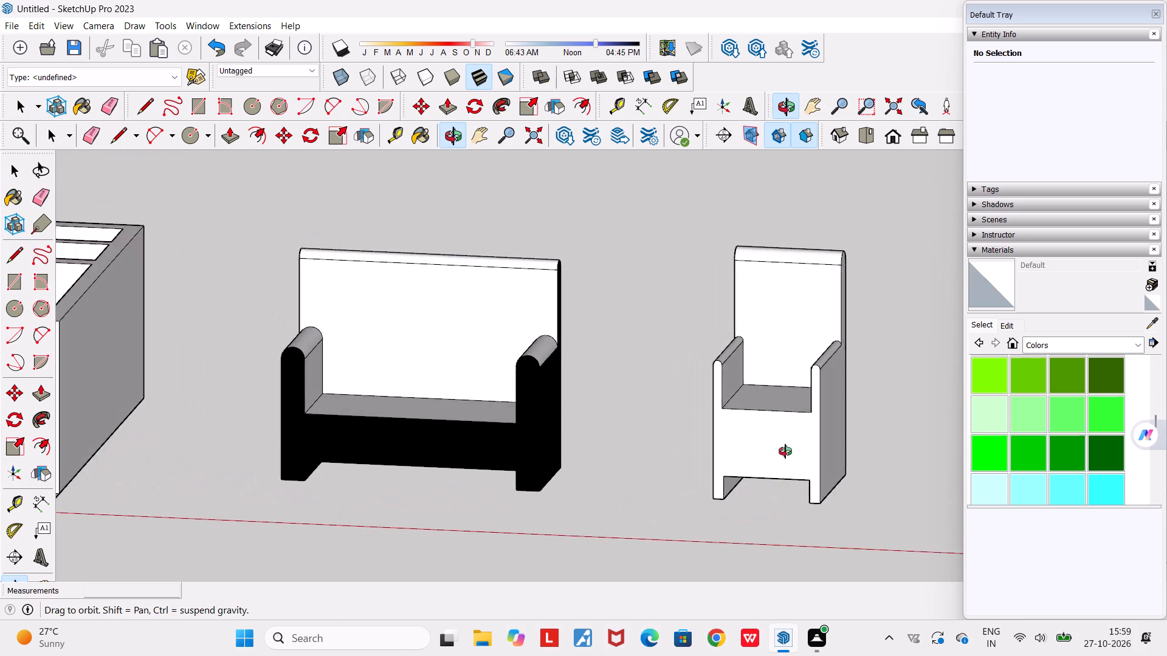
pyautogui.moveTo(785, 451); pyautogui.dragTo(783, 450, button='middle')
pyautogui.scroll(-3, 783, 450)
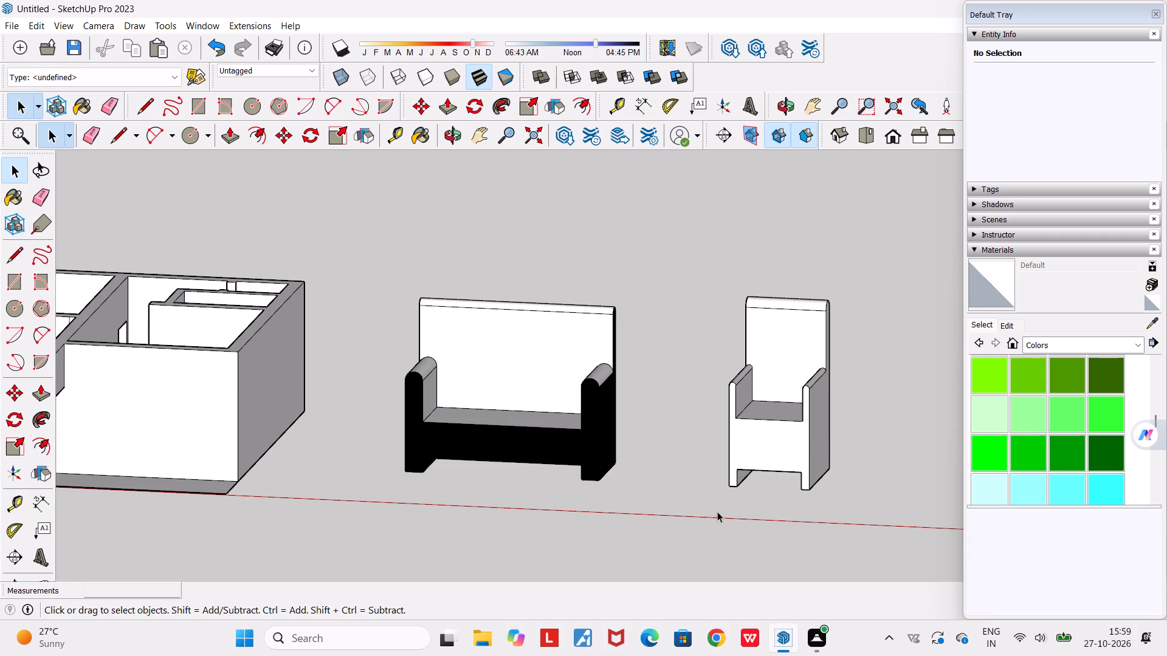
pyautogui.scroll(-2, 717, 511)
pyautogui.moveTo(746, 515); pyautogui.dragTo(664, 541, button='middle')
pyautogui.scroll(-1, 664, 541)
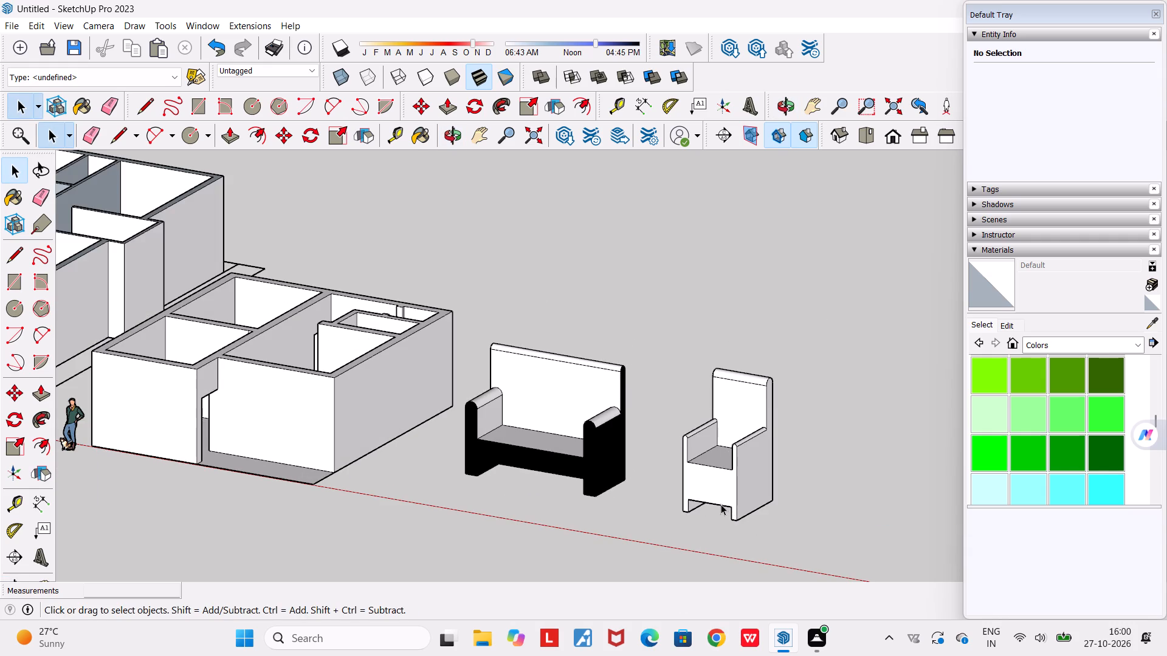
pyautogui.scroll(3, 718, 504)
pyautogui.moveTo(732, 517); pyautogui.dragTo(657, 530, button='middle')
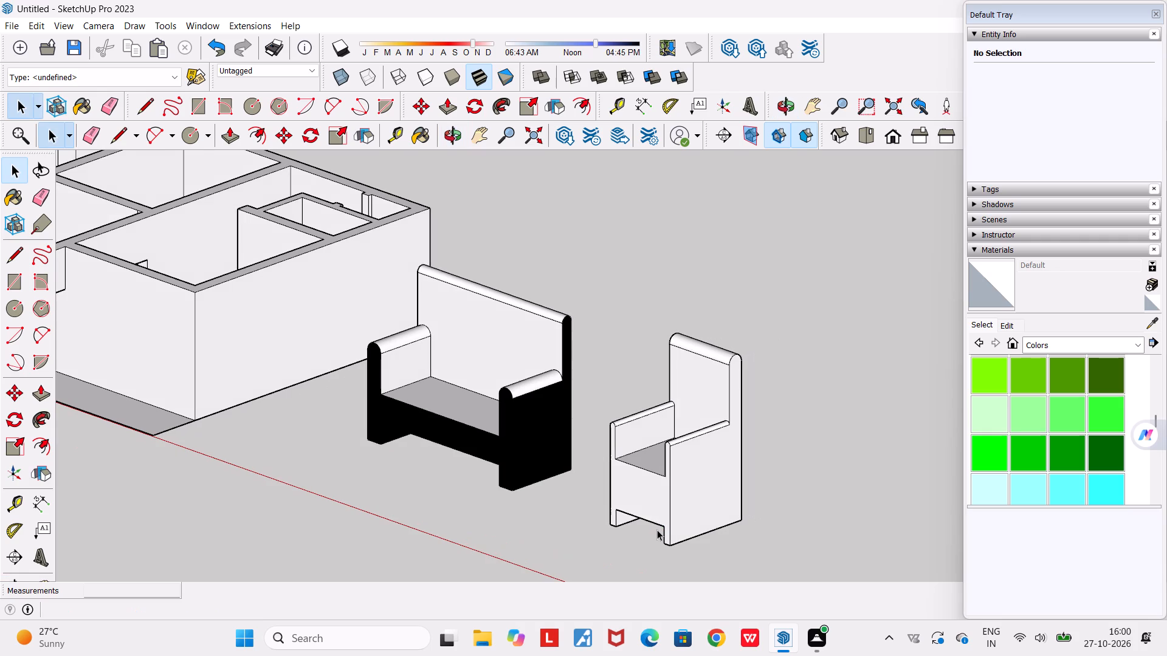
pyautogui.scroll(-5, 657, 530)
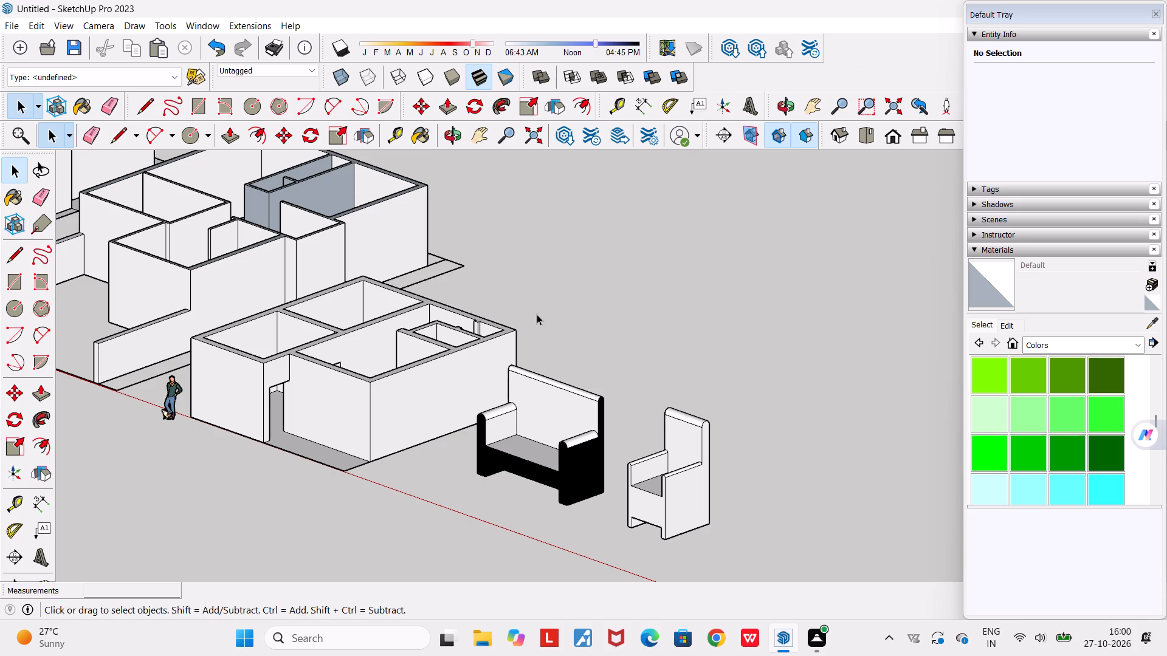
# Review the whole row of house models together with the sofa and armchair from above and at an angle.
pyautogui.scroll(-7, 621, 343)
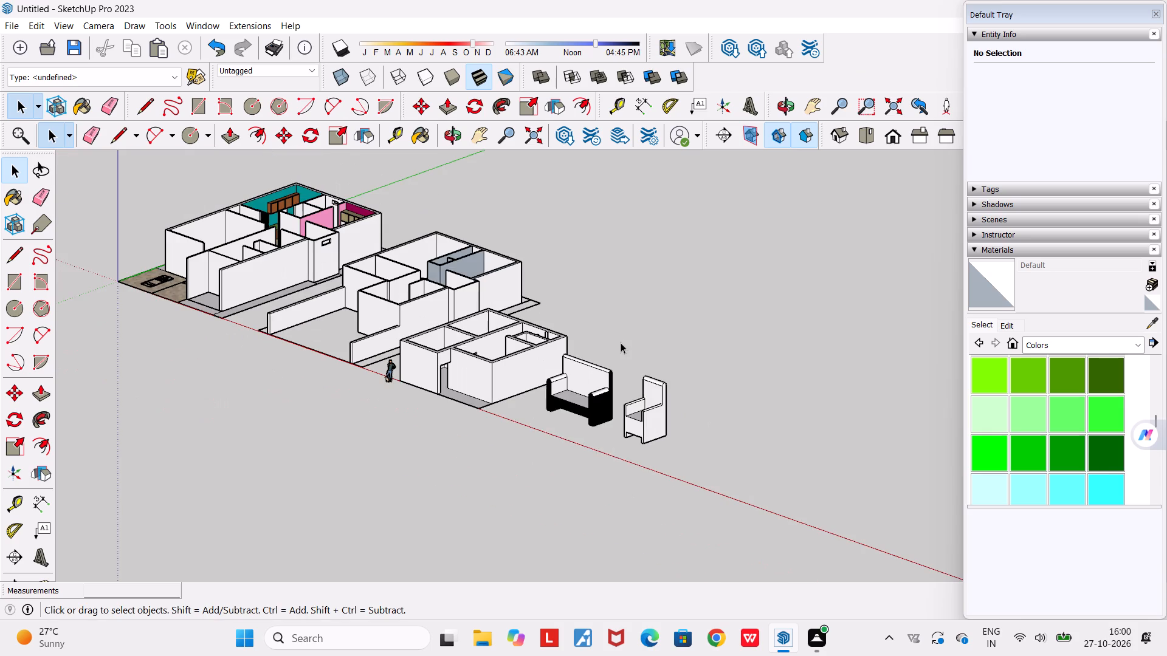
pyautogui.moveTo(636, 459); pyautogui.dragTo(814, 576, button='middle')
pyautogui.scroll(-4, 826, 583)
pyautogui.scroll(-4, 748, 428)
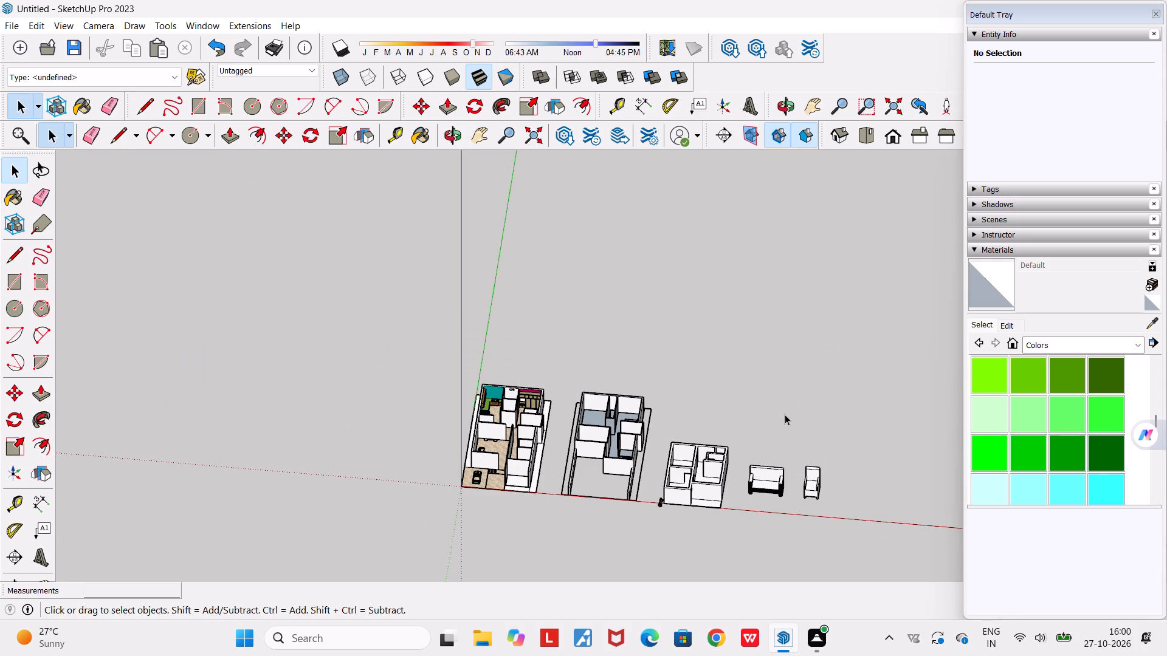
pyautogui.scroll(2, 895, 541)
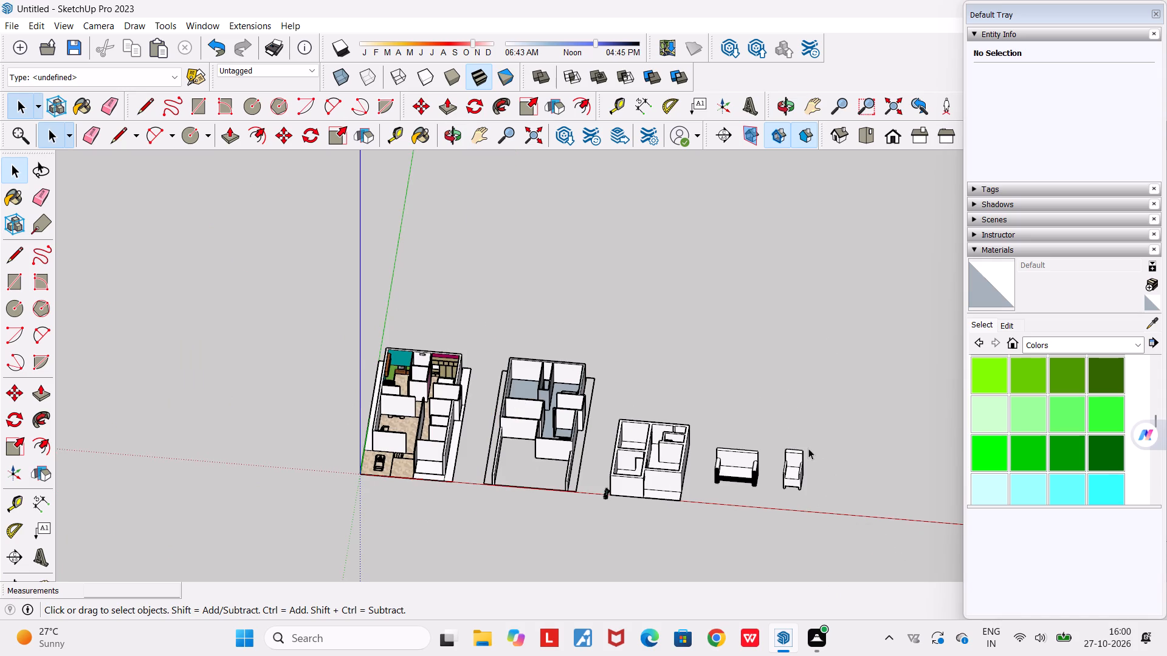
pyautogui.scroll(3, 808, 448)
pyautogui.moveTo(793, 483); pyautogui.dragTo(648, 401, button='middle')
pyautogui.scroll(-3, 648, 401)
pyautogui.scroll(4, 698, 488)
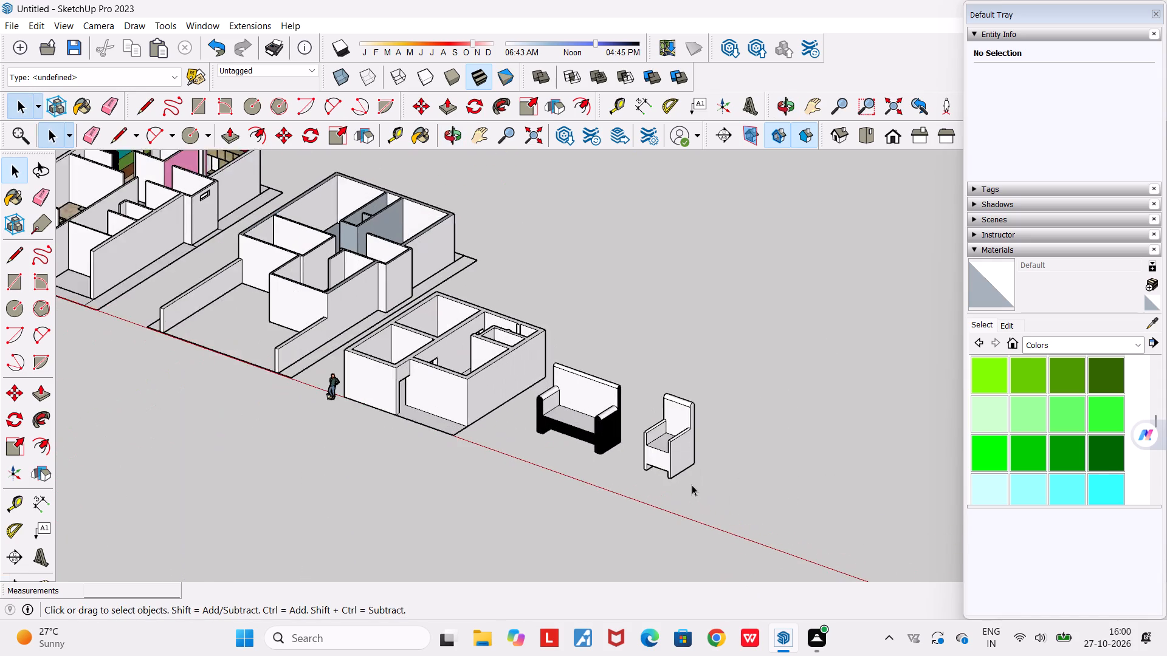
# Paint the armchair's front panel and its outer side facing the sofa with black Color M09.
pyautogui.scroll(4, 692, 485)
pyautogui.moveTo(712, 519); pyautogui.dragTo(850, 472, button='middle')
pyautogui.scroll(6, 816, 398)
pyautogui.moveTo(738, 398); pyautogui.dragTo(854, 433, button='middle')
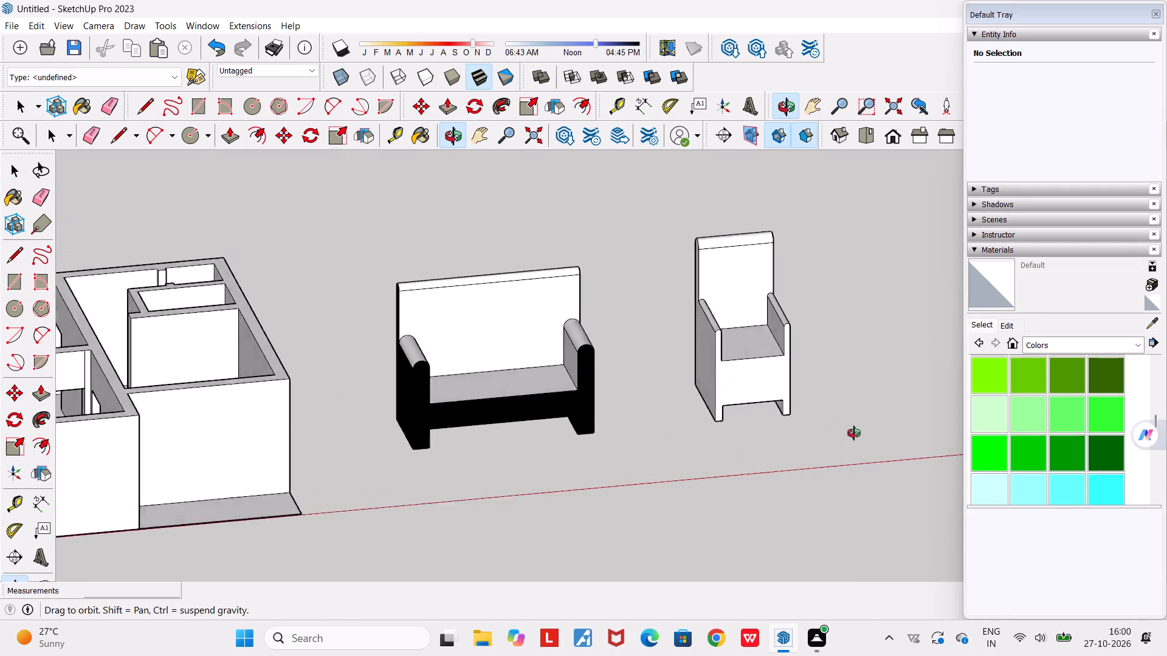
pyautogui.moveTo(854, 433); pyautogui.dragTo(909, 461, button='middle')
pyautogui.scroll(4, 835, 397)
pyautogui.moveTo(833, 395); pyautogui.dragTo(877, 419, button='middle')
pyautogui.scroll(1, 877, 419)
pyautogui.scroll(-4, 737, 164)
pyautogui.click(814, 109)
pyautogui.moveTo(668, 239); pyautogui.dragTo(571, 389)
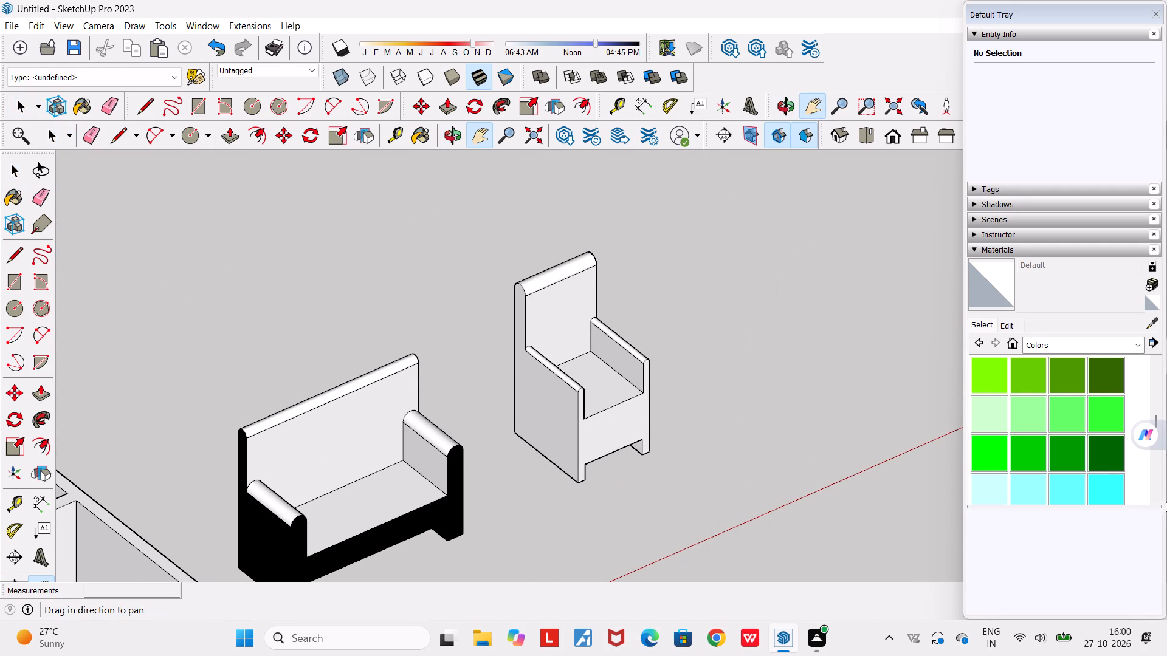
pyautogui.scroll(-11, 1115, 480)
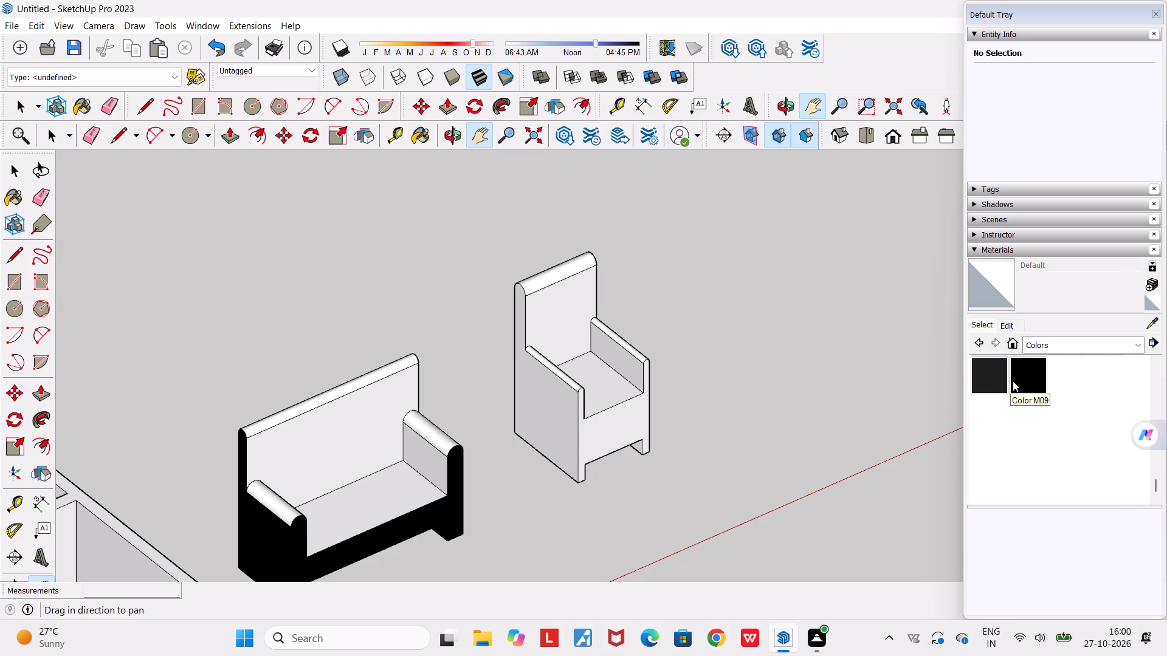
pyautogui.click(1027, 377)
pyautogui.click(601, 429)
pyautogui.click(559, 420)
# Paint the armchair's other outer side and its back with the same black Color M09.
pyautogui.moveTo(564, 422); pyautogui.dragTo(517, 411, button='middle')
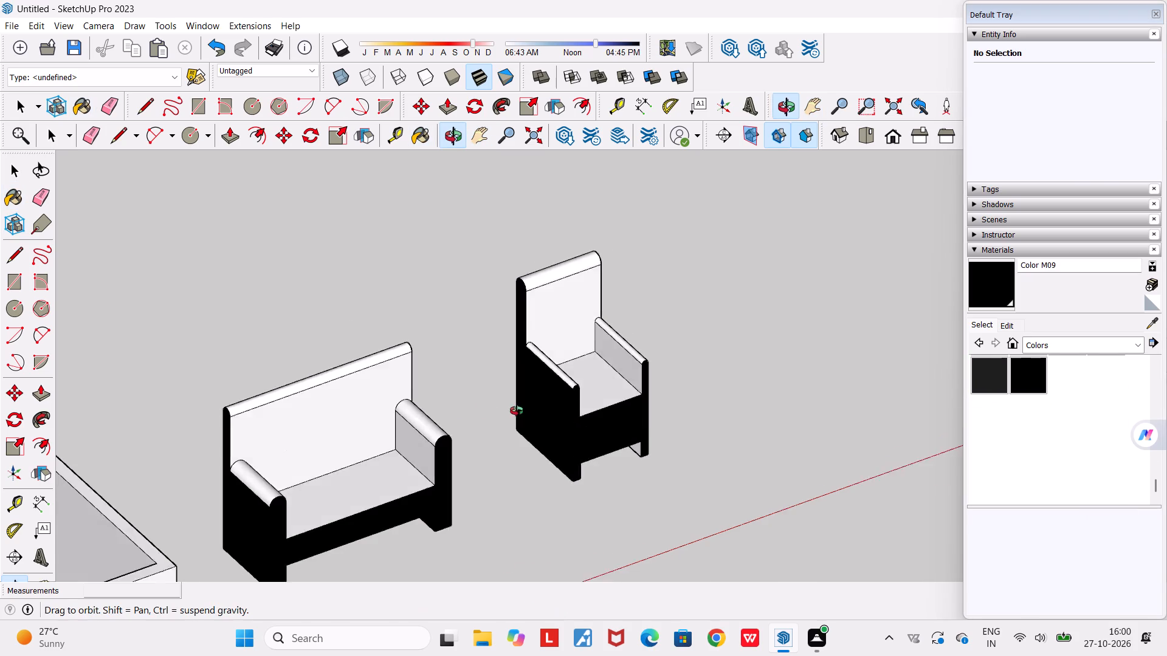
pyautogui.moveTo(517, 411); pyautogui.dragTo(322, 409, button='middle')
pyautogui.click(631, 398)
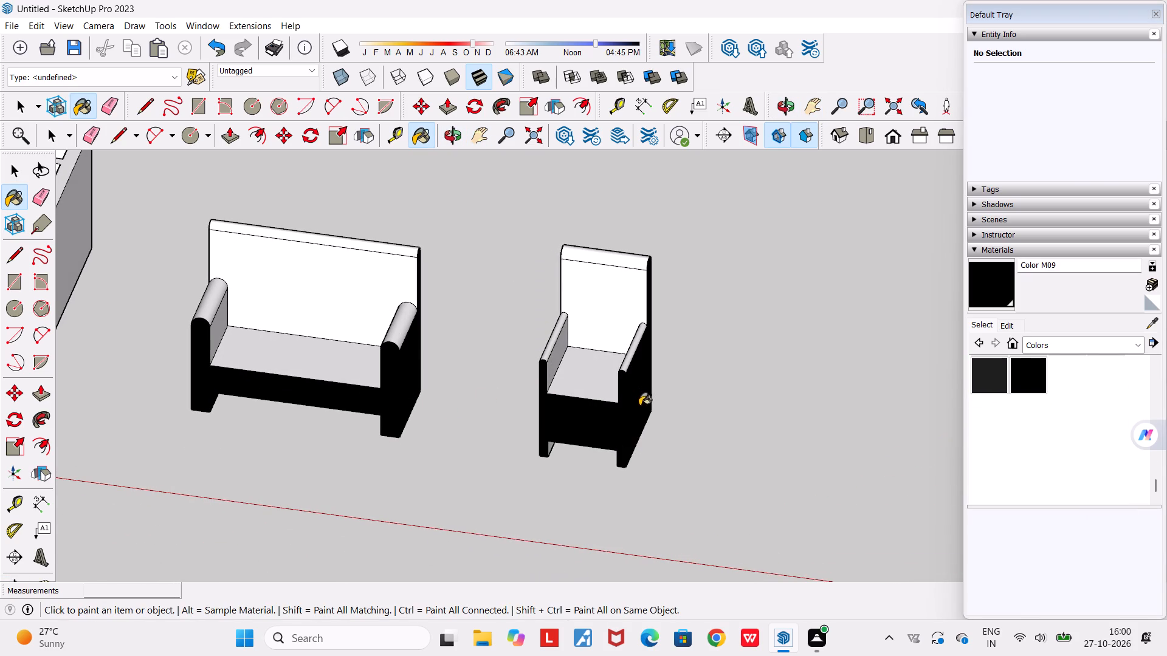
pyautogui.moveTo(573, 413); pyautogui.dragTo(30, 341, button='middle')
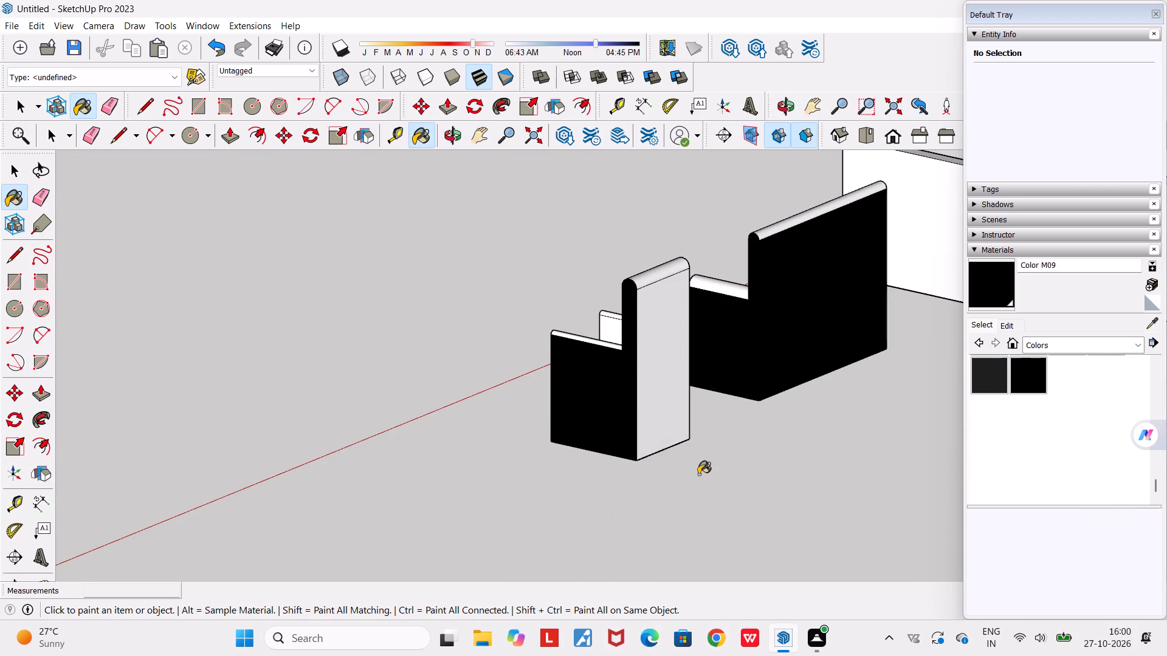
pyautogui.click(658, 390)
# Paint the inner face of the armchair's leg nearest the sofa, below the seat, with black Color M09.
pyautogui.moveTo(646, 439); pyautogui.dragTo(952, 395, button='middle')
pyautogui.moveTo(835, 405); pyautogui.dragTo(836, 400, button='middle')
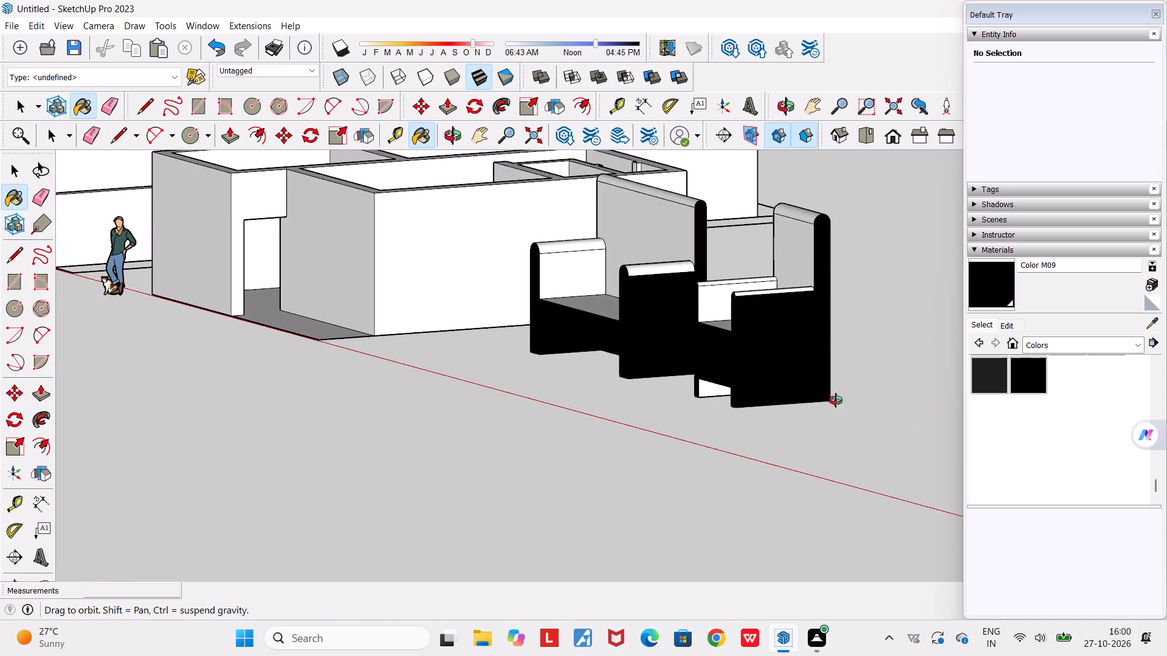
pyautogui.moveTo(836, 400); pyautogui.dragTo(826, 357, button='middle')
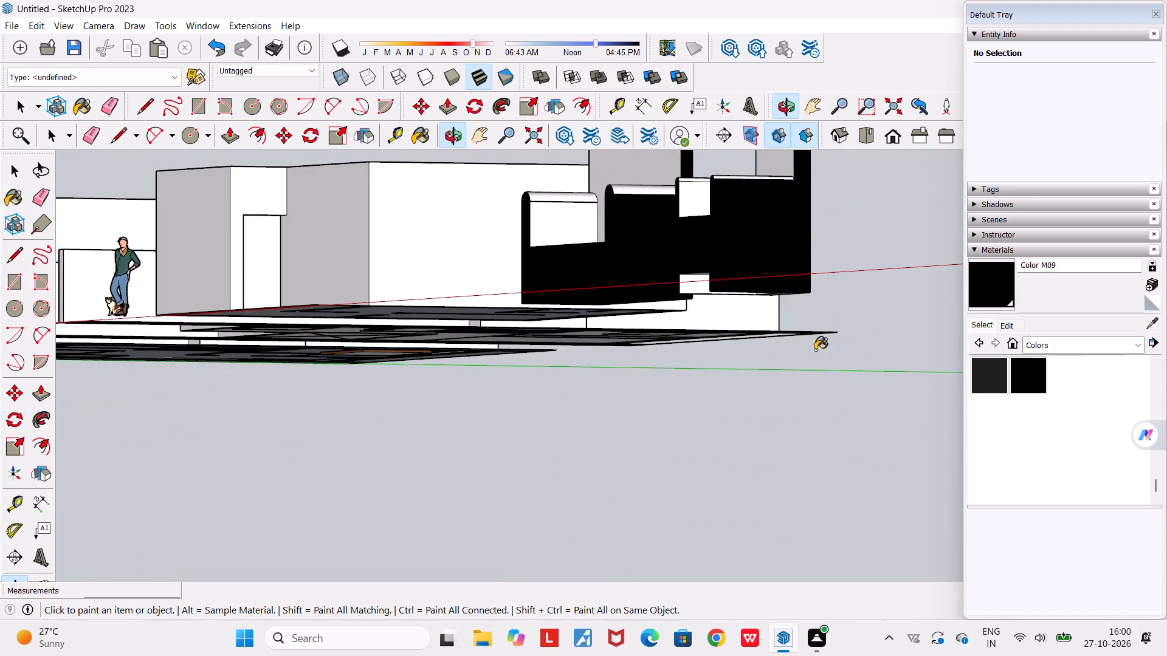
pyautogui.scroll(7, 713, 306)
pyautogui.click(695, 267)
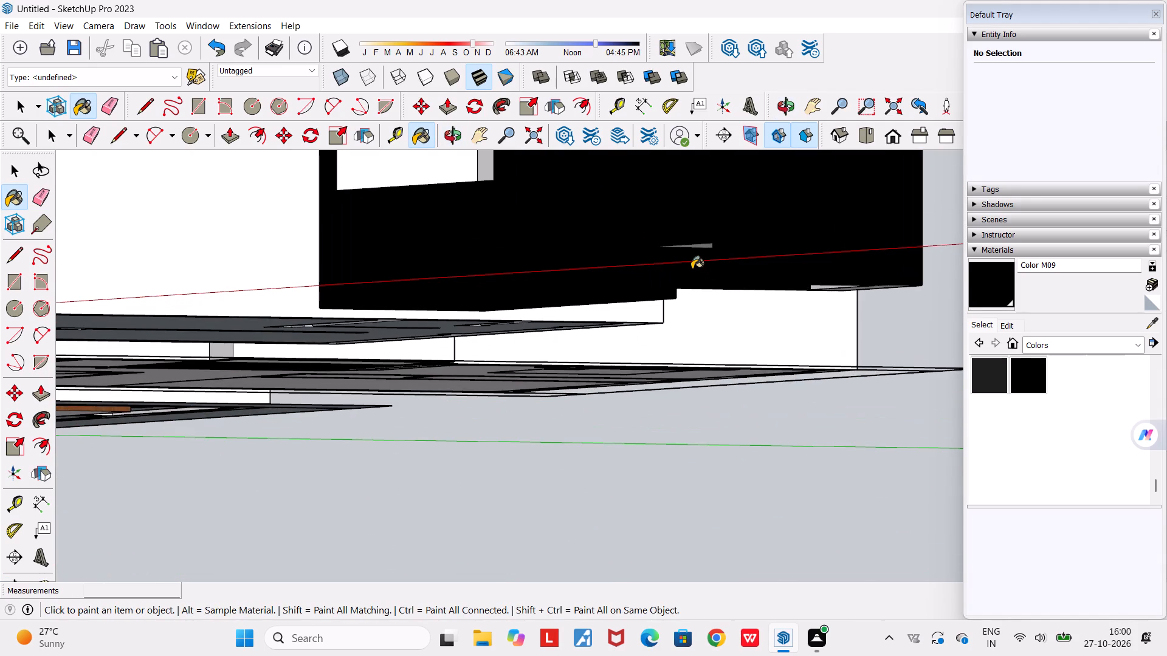
# Inspect the sofa and armchair from the side, front and above for faces still lacking the black finish.
pyautogui.moveTo(695, 272); pyautogui.dragTo(780, 262, button='middle')
pyautogui.scroll(-20, 780, 262)
pyautogui.scroll(-1, 780, 262)
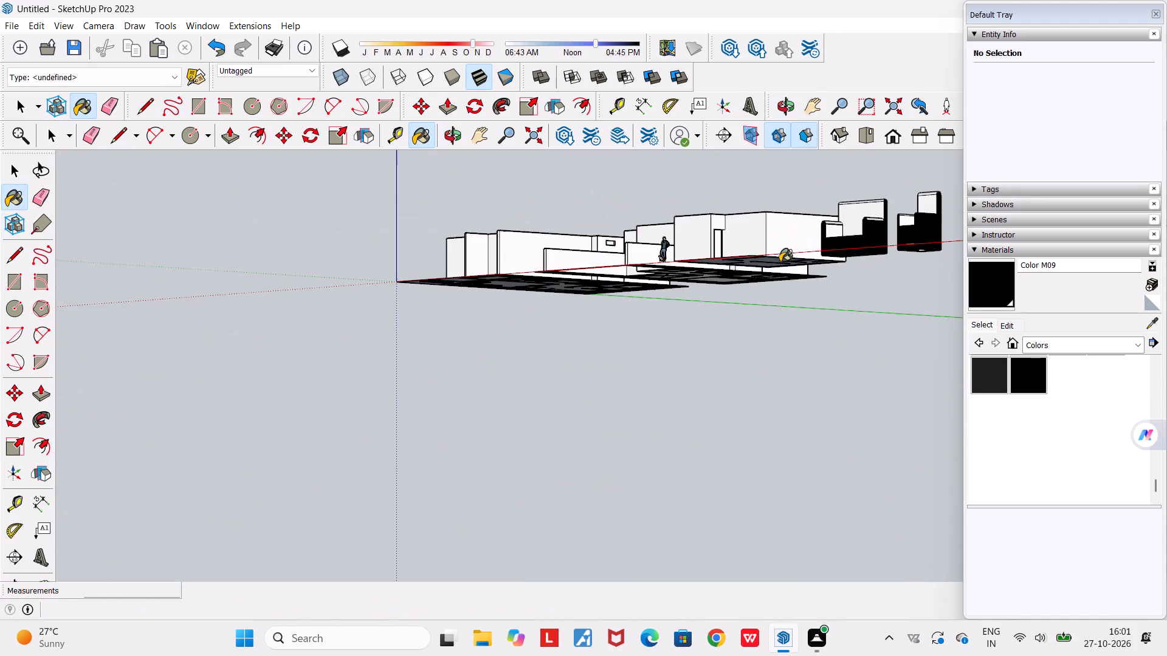
pyautogui.scroll(6, 930, 251)
pyautogui.moveTo(930, 245); pyautogui.dragTo(874, 213, button='middle')
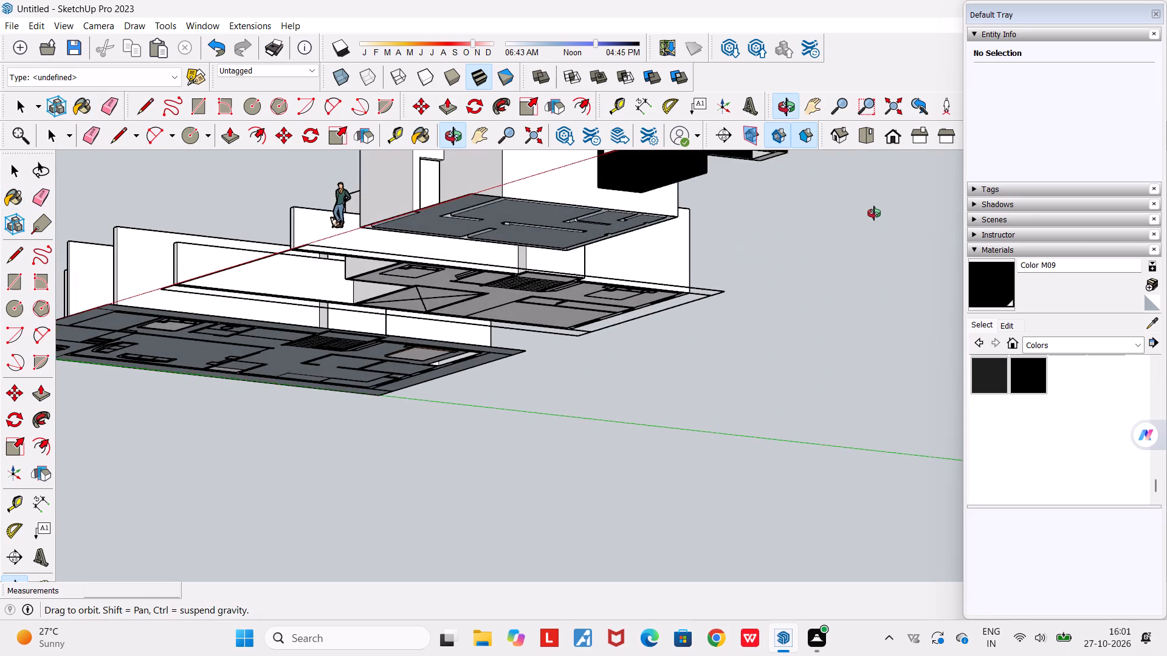
pyautogui.moveTo(874, 213); pyautogui.dragTo(881, 299, button='middle')
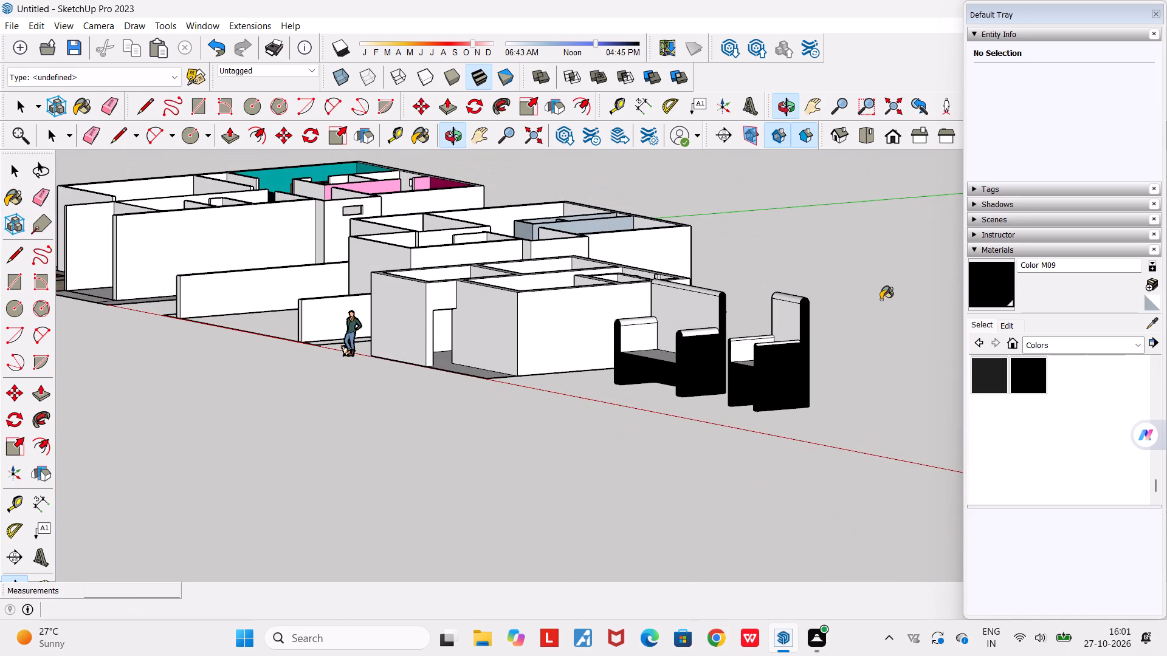
pyautogui.scroll(1, 841, 397)
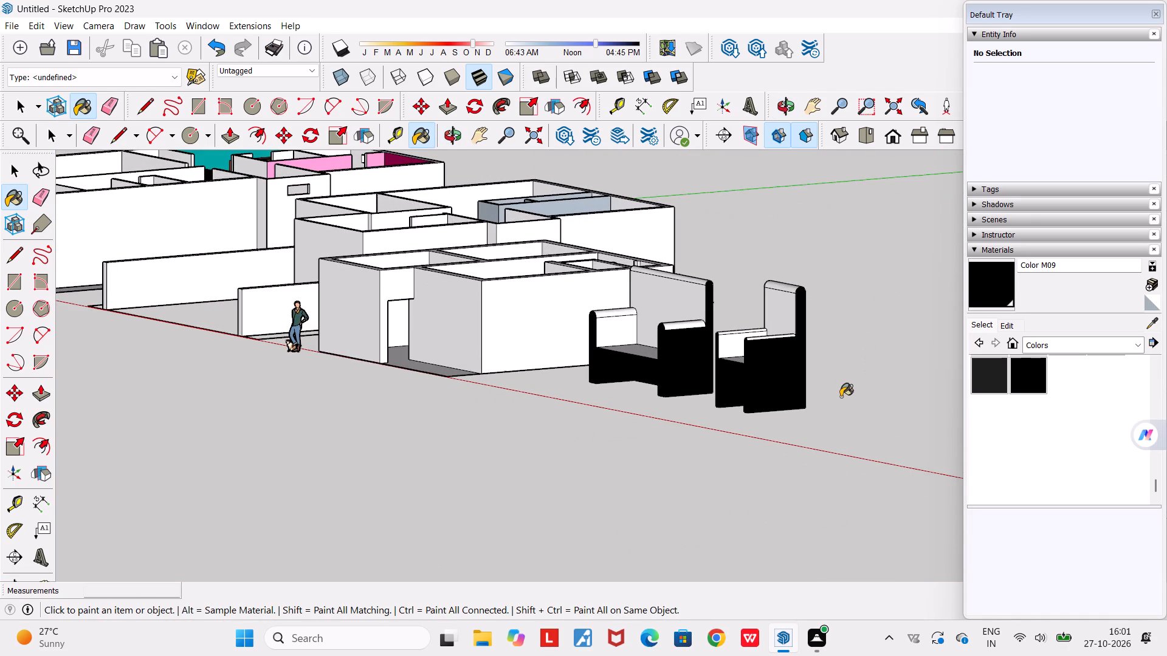
pyautogui.scroll(9, 835, 403)
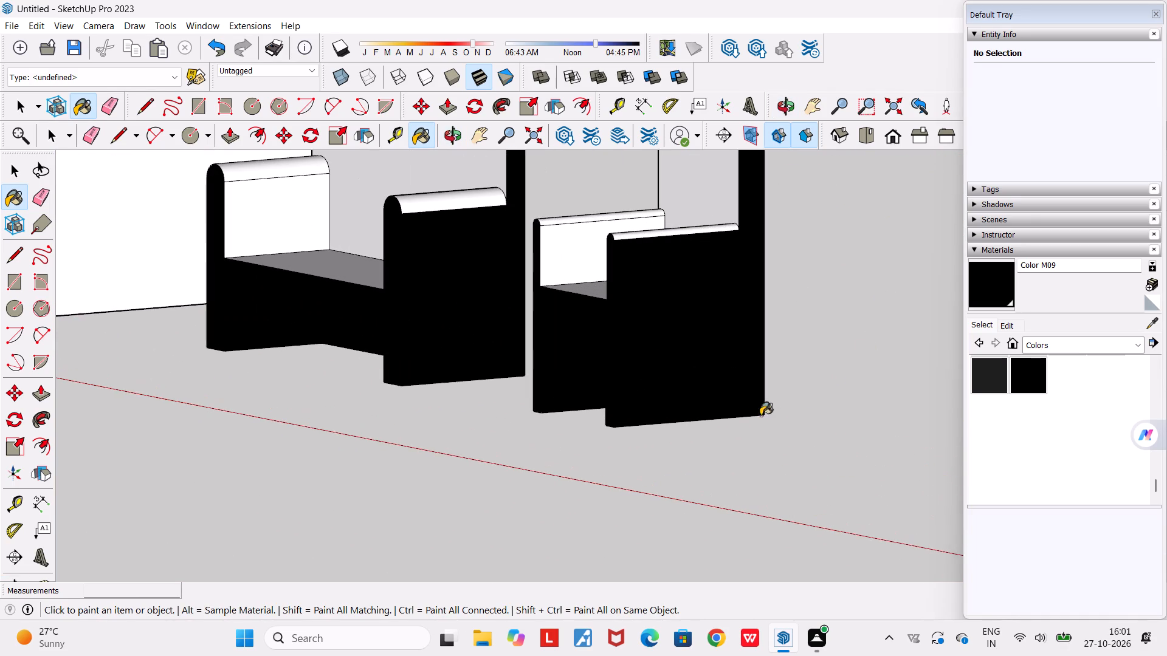
pyautogui.moveTo(748, 408); pyautogui.dragTo(876, 401, button='middle')
pyautogui.scroll(-4, 876, 401)
pyautogui.moveTo(656, 451); pyautogui.dragTo(834, 554, button='middle')
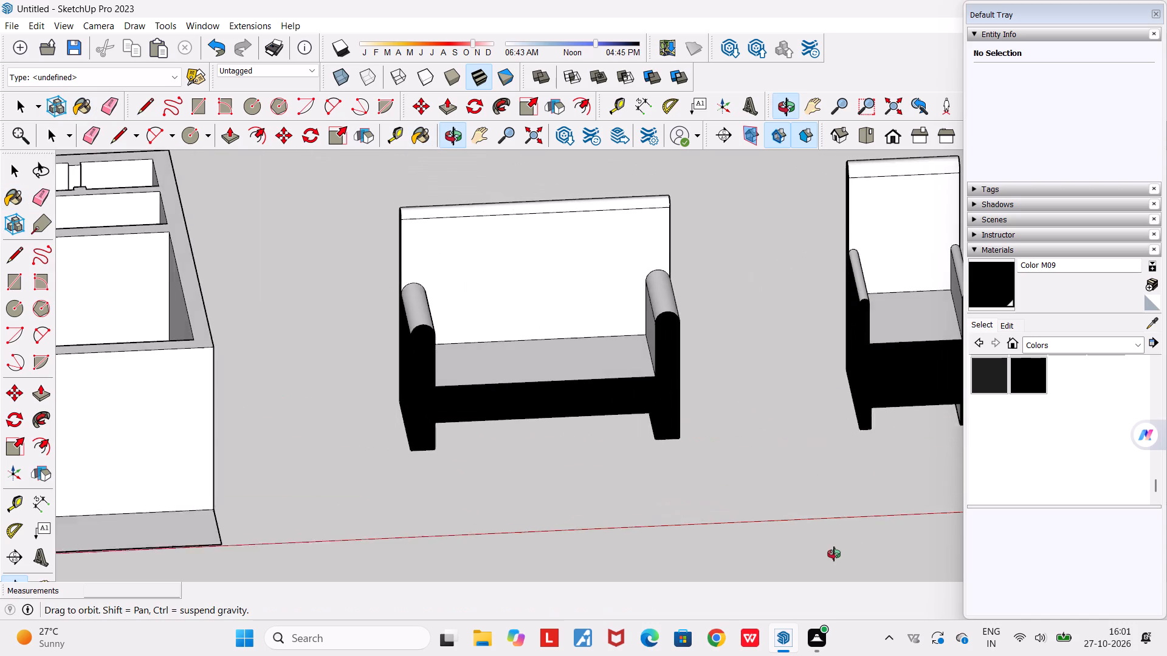
pyautogui.moveTo(834, 554); pyautogui.dragTo(837, 555, button='middle')
# Paint the armchair's other inner leg face, the back panel's inner face below the seat and the seat's underside with black Color M09.
pyautogui.moveTo(861, 389); pyautogui.dragTo(988, 236, button='middle')
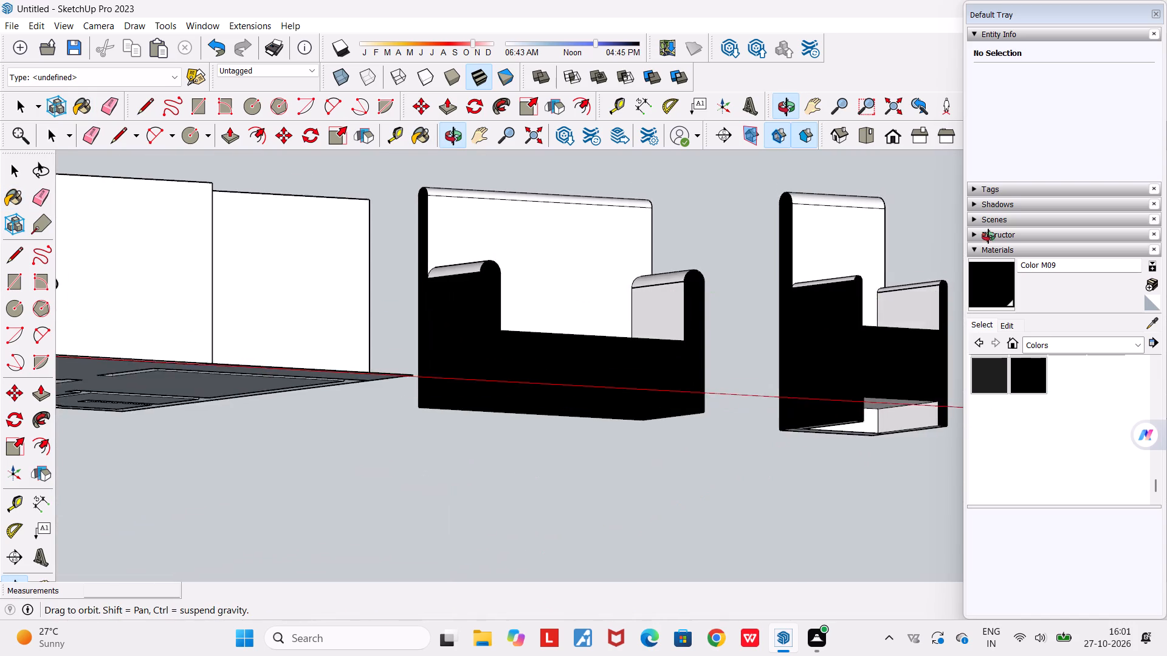
pyautogui.moveTo(988, 236); pyautogui.dragTo(1005, 198, button='middle')
pyautogui.scroll(5, 896, 423)
pyautogui.click(911, 460)
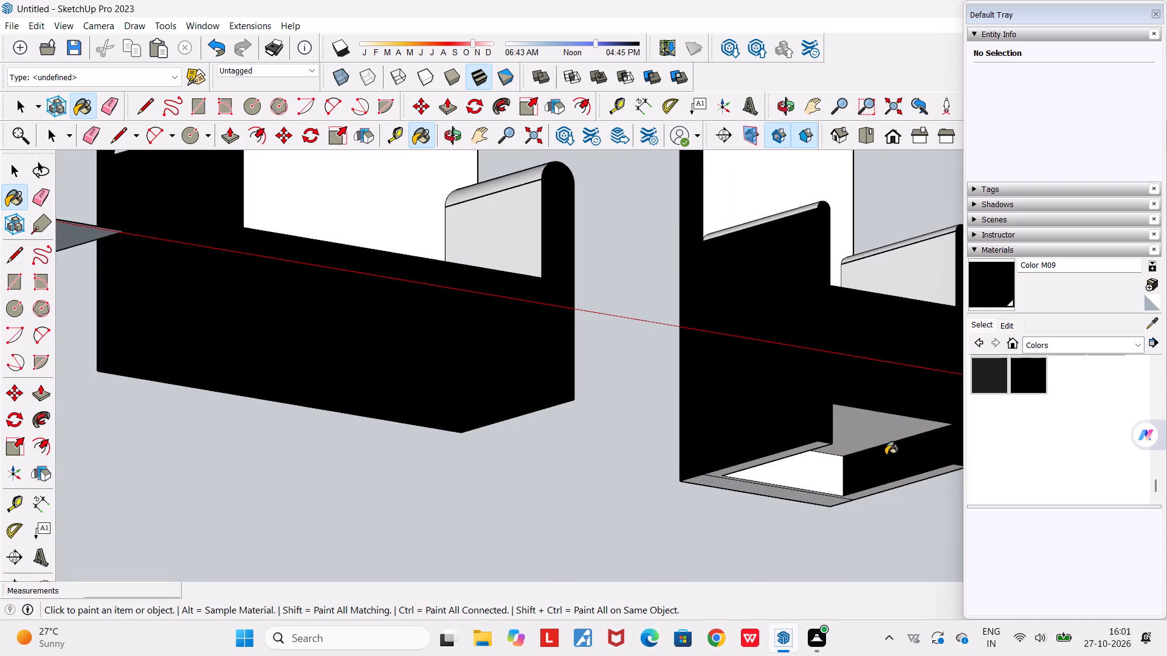
pyautogui.click(829, 470)
pyautogui.click(844, 439)
# Paint the bottom faces of the armchair's legs and back panel with the same black Color M09.
pyautogui.scroll(2, 810, 452)
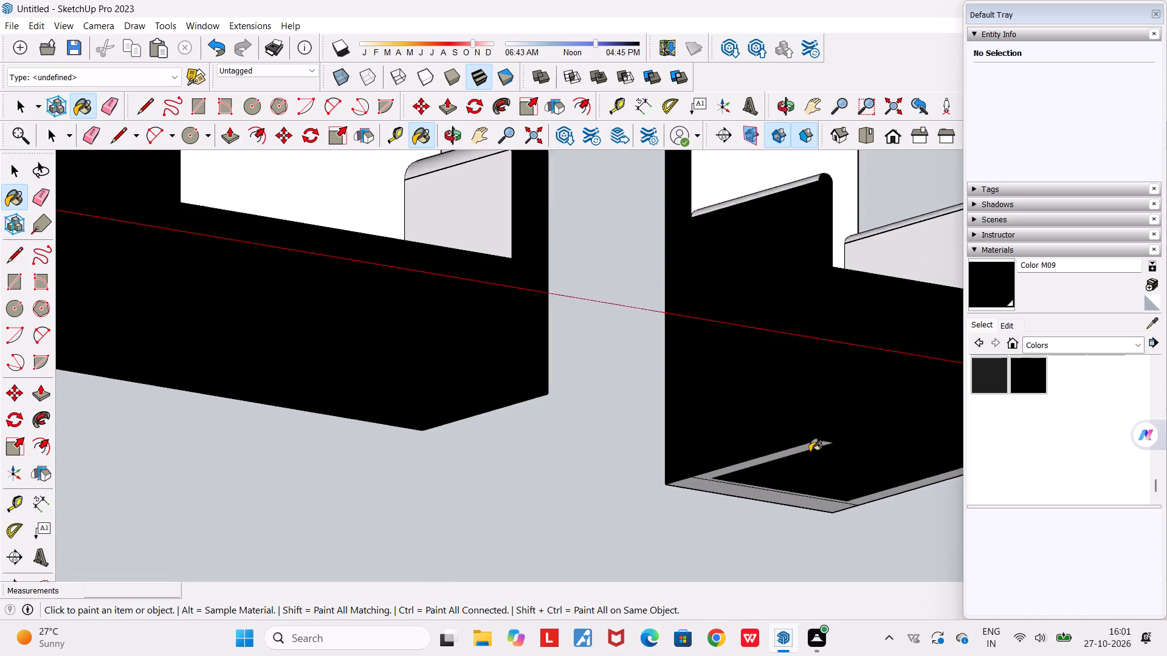
pyautogui.scroll(2, 810, 452)
pyautogui.click(812, 444)
pyautogui.click(714, 502)
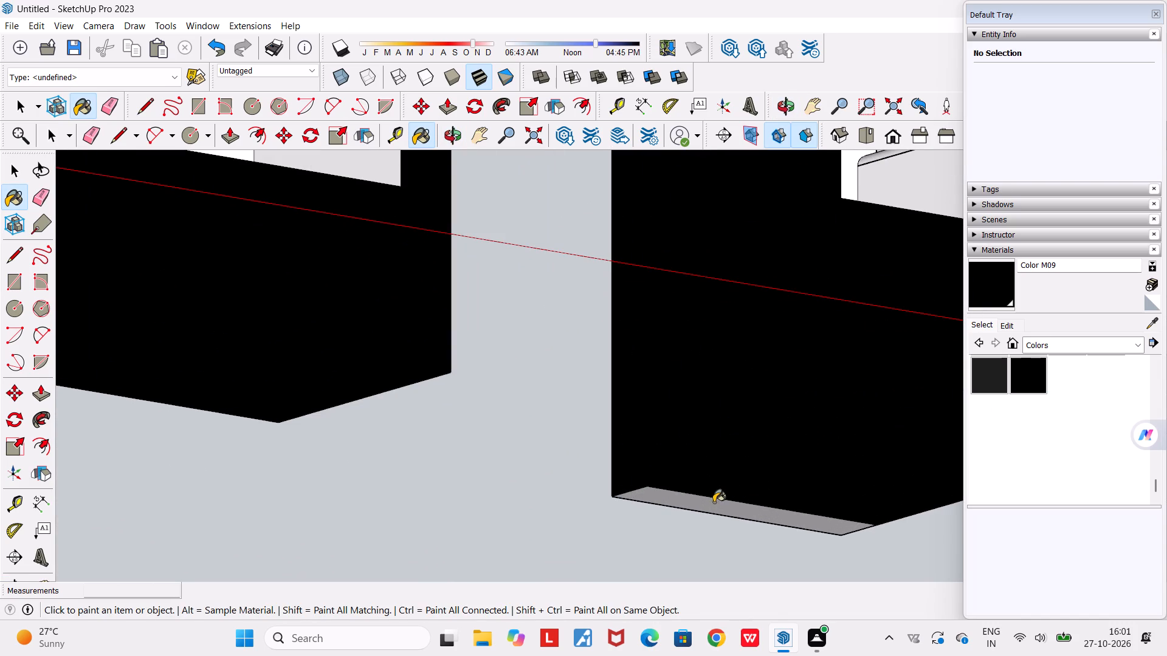
# Review the painted armchair and sofa from several angles, together with the row of house models.
pyautogui.scroll(-15, 718, 478)
pyautogui.moveTo(727, 440); pyautogui.dragTo(689, 600, button='middle')
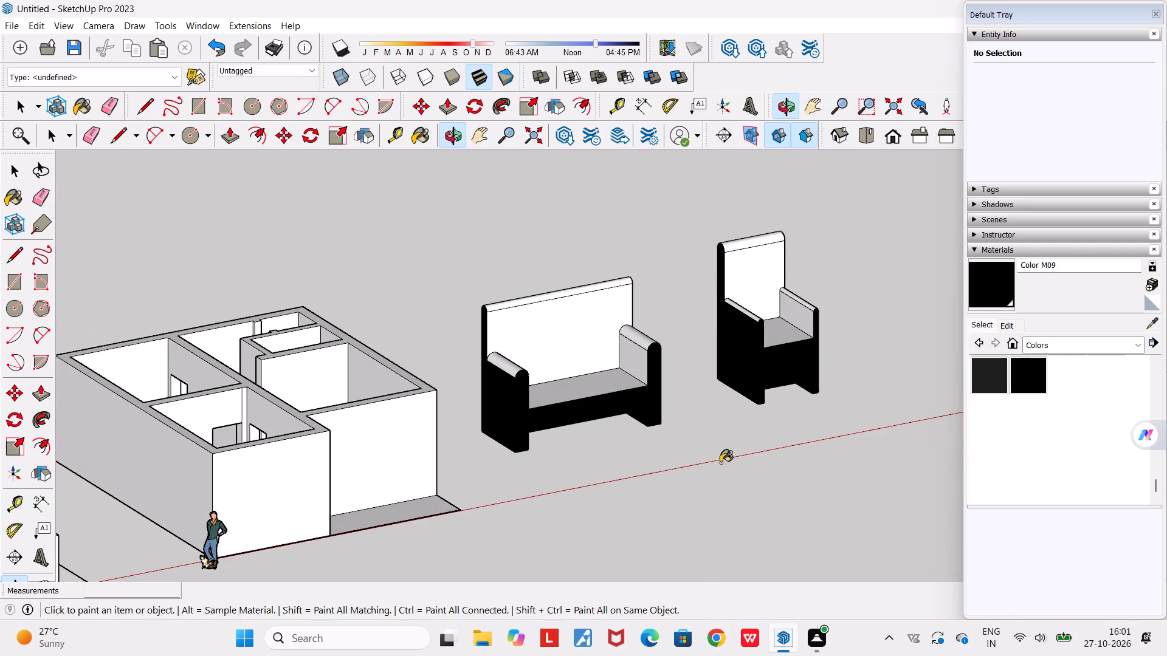
pyautogui.moveTo(718, 462); pyautogui.dragTo(464, 534, button='middle')
pyautogui.scroll(-4, 629, 457)
pyautogui.moveTo(683, 459); pyautogui.dragTo(341, 408, button='middle')
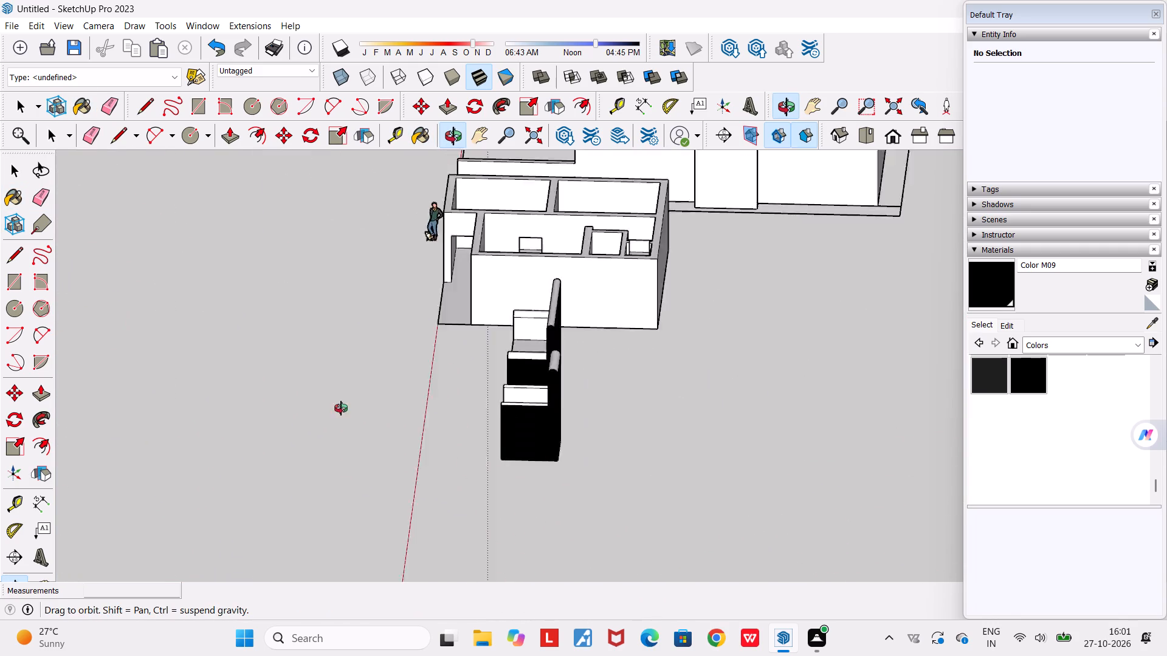
pyautogui.moveTo(341, 408); pyautogui.dragTo(748, 446, button='middle')
pyautogui.scroll(-4, 748, 446)
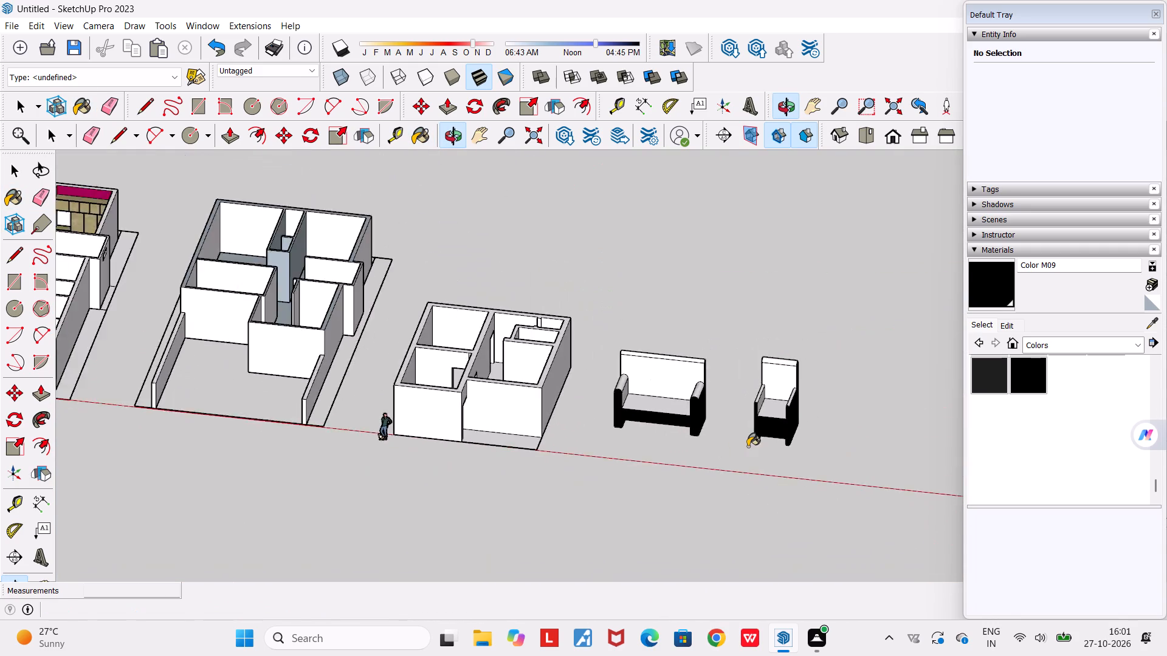
pyautogui.scroll(-5, 748, 446)
pyautogui.press('space')
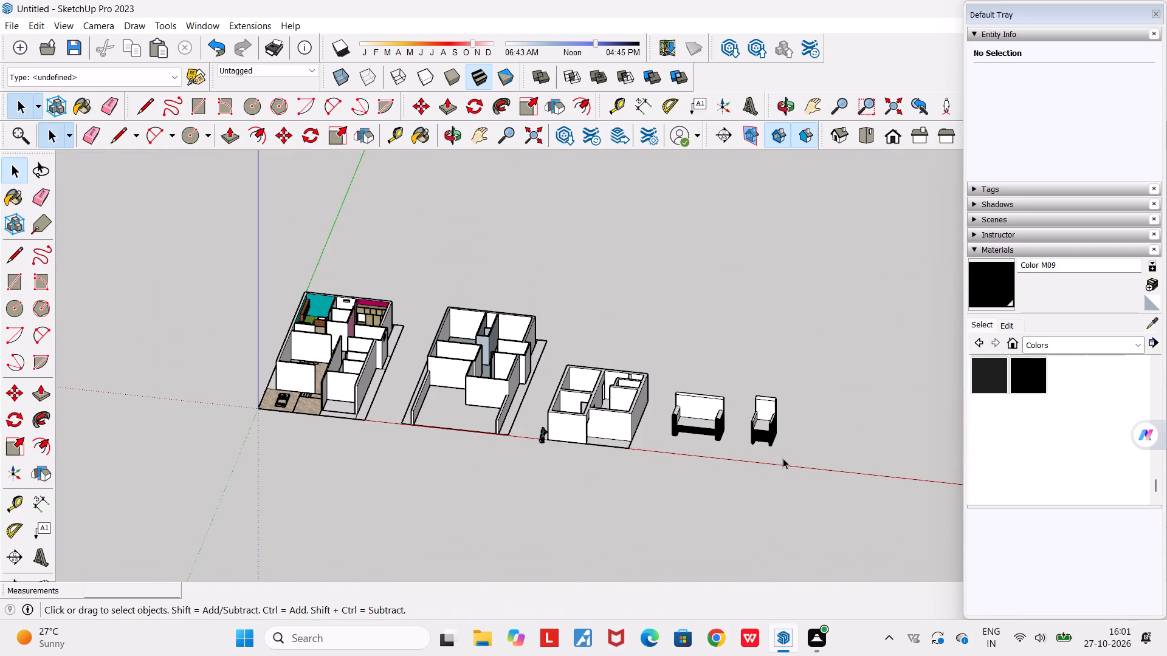
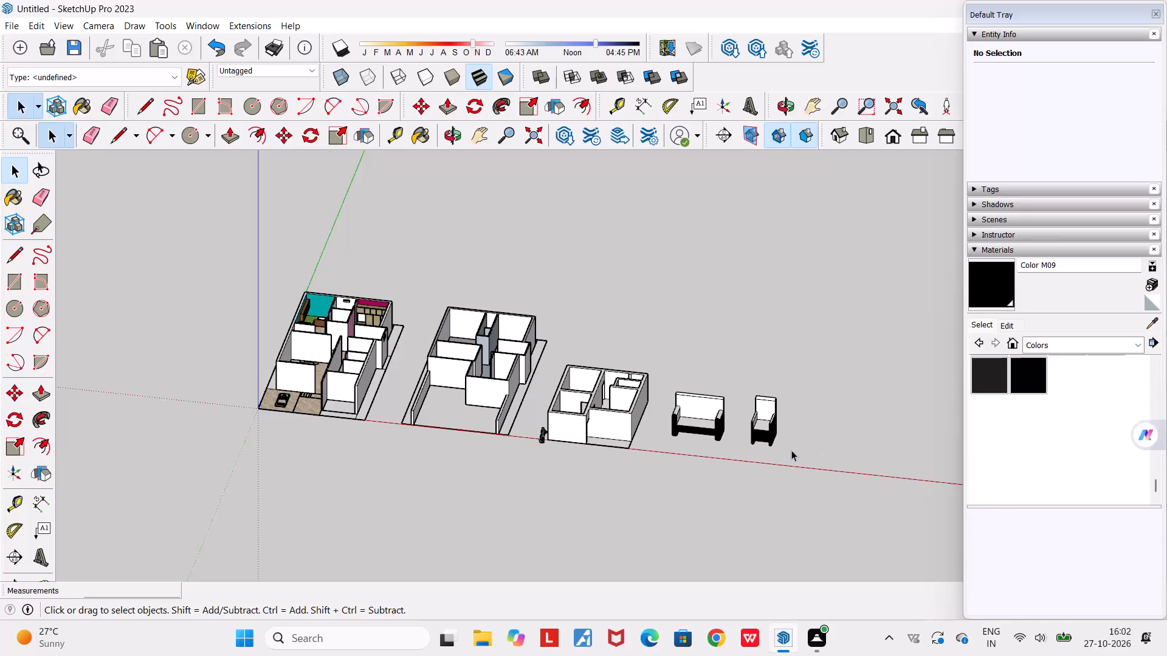
# Examine the finished black sofa and armchair from the front, side and back next to the smallest house model.
pyautogui.scroll(3, 785, 446)
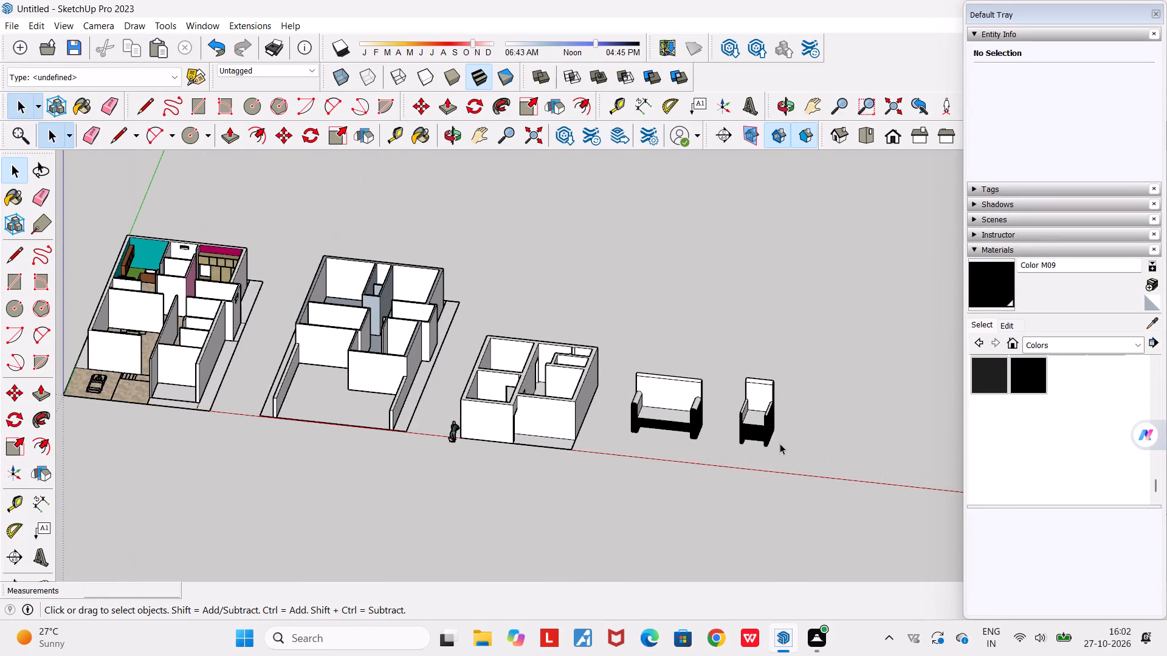
pyautogui.scroll(1, 779, 443)
pyautogui.moveTo(779, 443); pyautogui.dragTo(782, 510, button='middle')
pyautogui.scroll(-1, 782, 510)
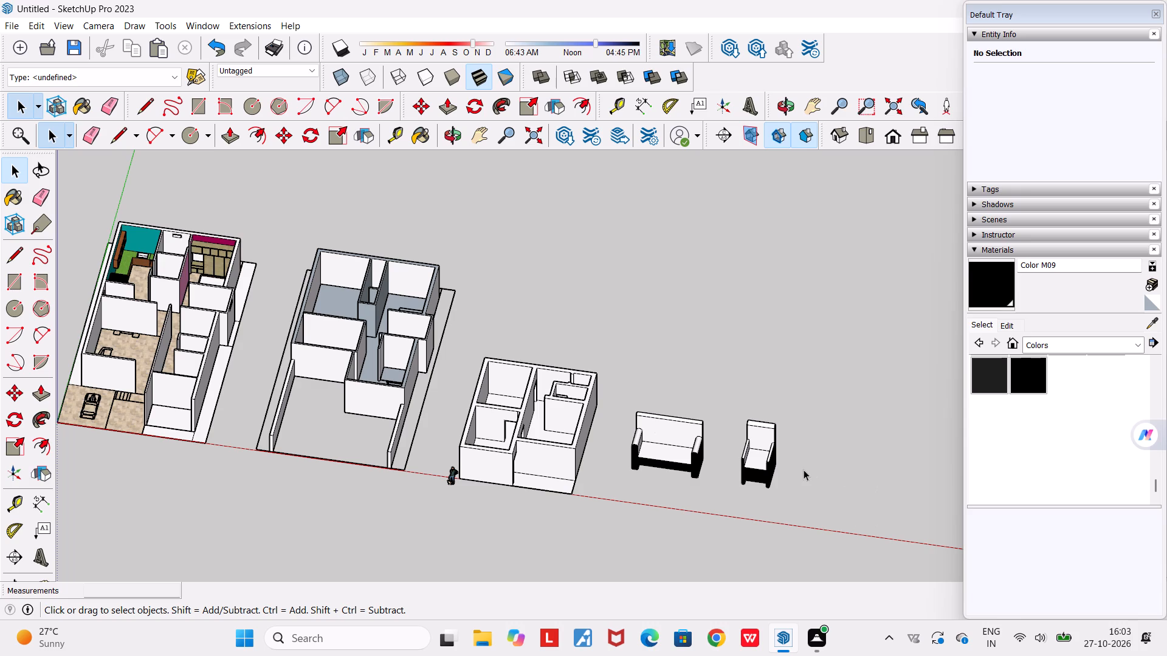
pyautogui.scroll(1, 804, 470)
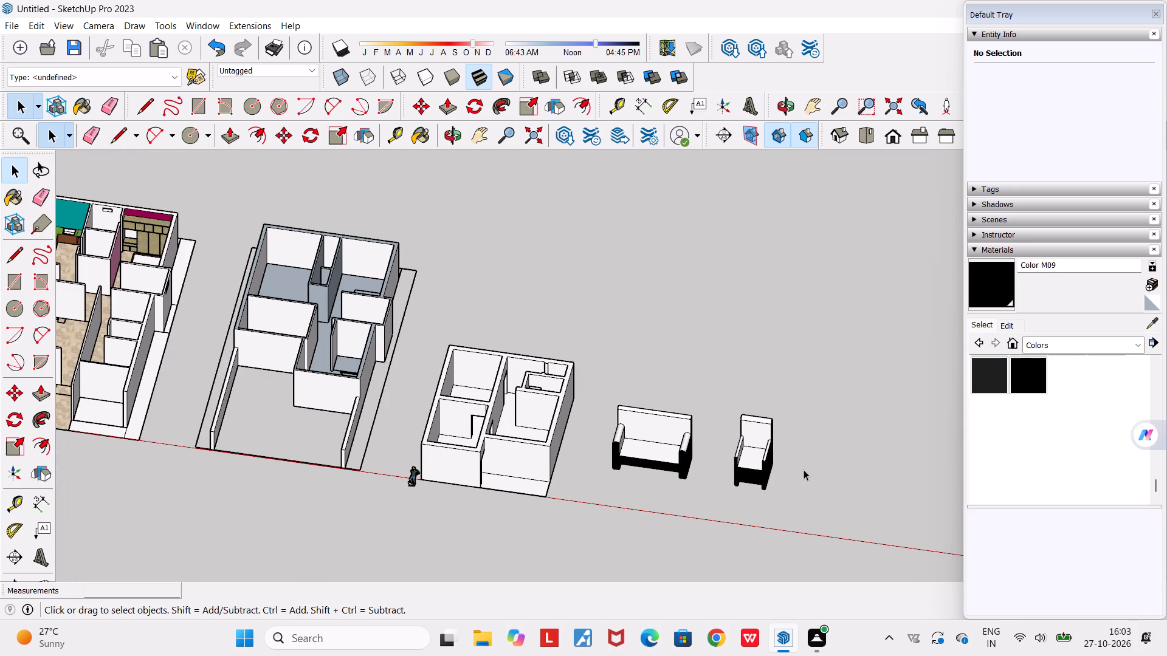
pyautogui.scroll(3, 804, 470)
pyautogui.moveTo(790, 473); pyautogui.dragTo(599, 363, button='middle')
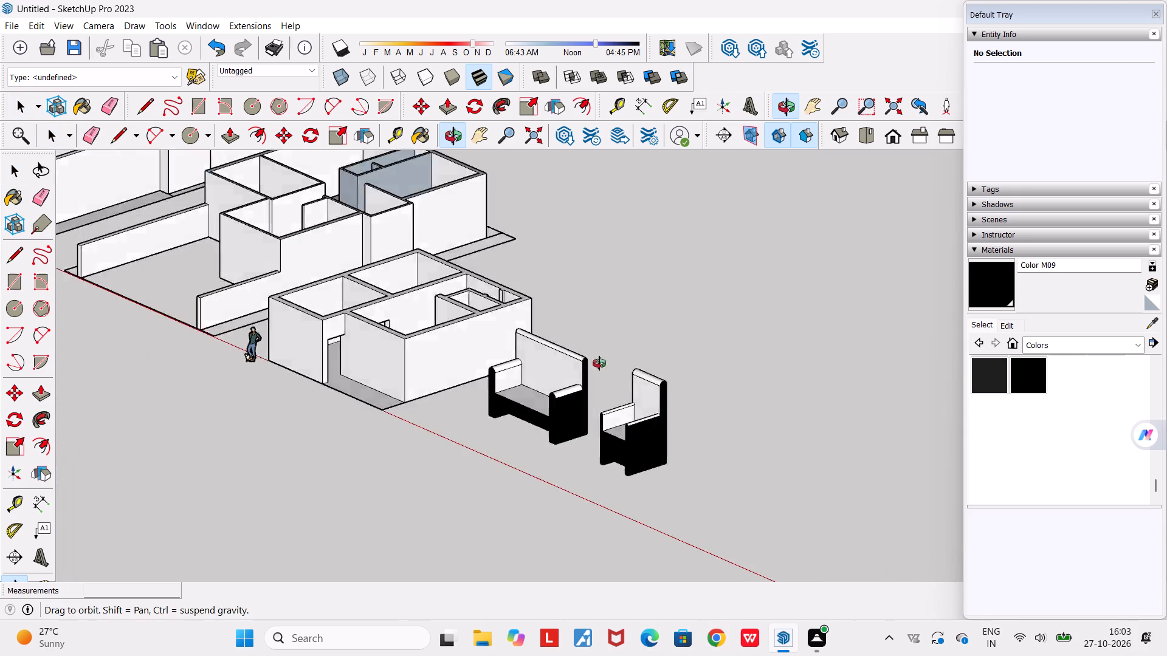
pyautogui.moveTo(599, 363); pyautogui.dragTo(545, 332, button='middle')
pyautogui.scroll(3, 562, 476)
pyautogui.moveTo(556, 441); pyautogui.dragTo(559, 431, button='middle')
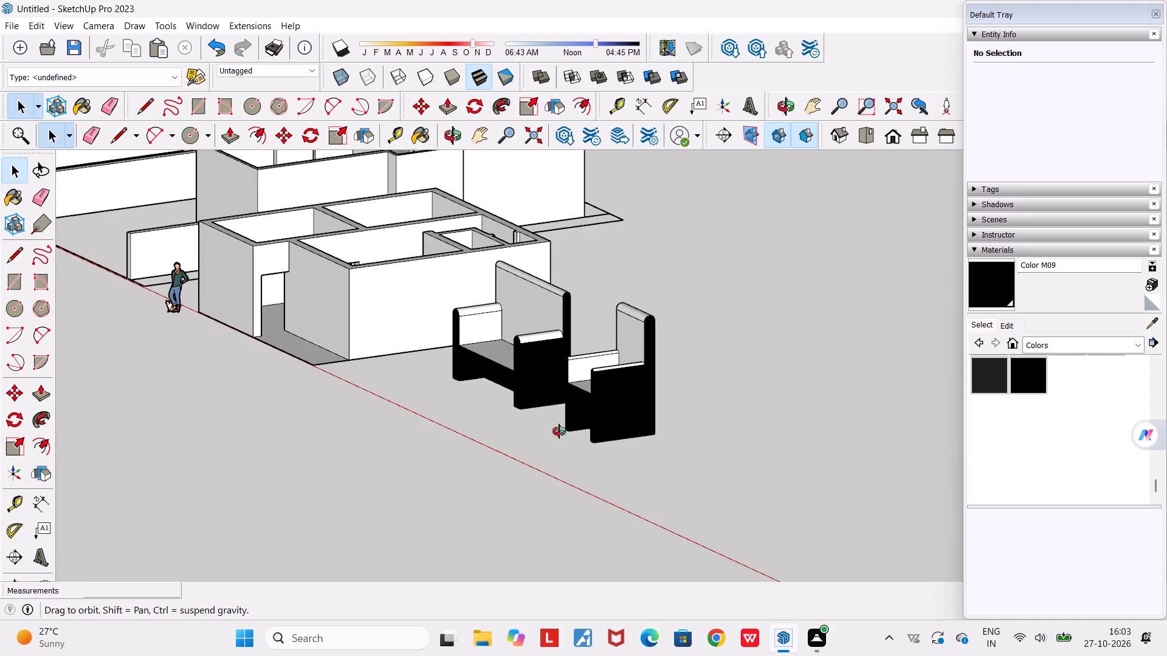
pyautogui.moveTo(559, 431); pyautogui.dragTo(648, 466, button='middle')
pyautogui.scroll(-3, 648, 466)
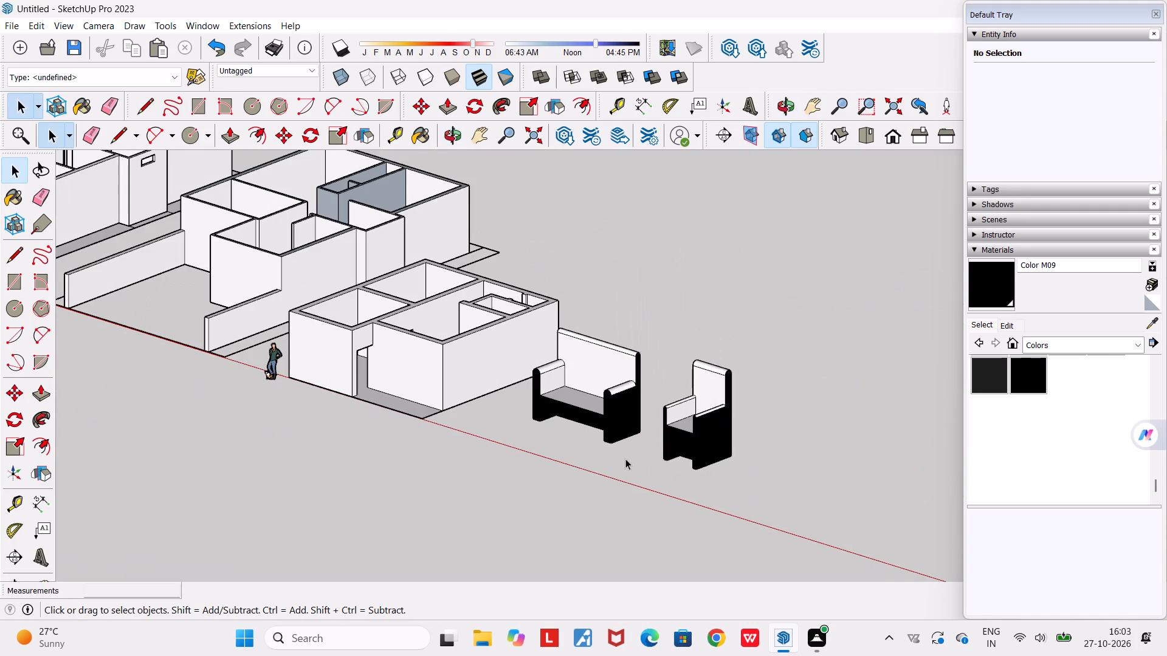
pyautogui.moveTo(587, 470); pyautogui.dragTo(671, 506, button='middle')
pyautogui.scroll(-5, 671, 506)
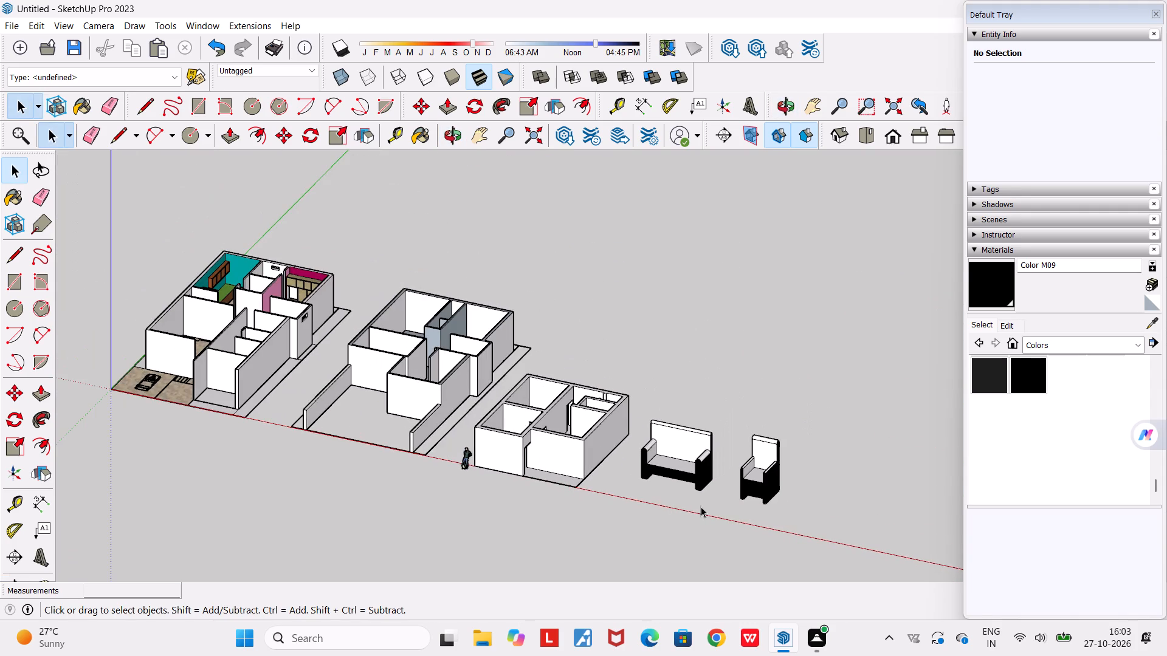
pyautogui.scroll(9, 737, 525)
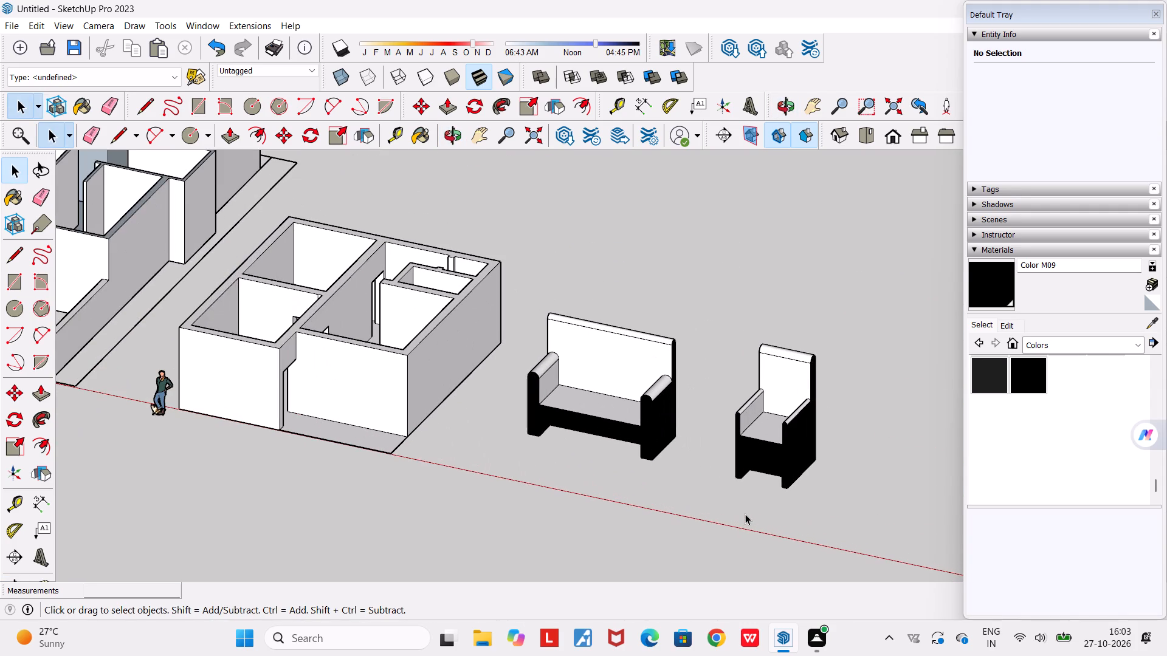
pyautogui.scroll(-5, 745, 514)
pyautogui.scroll(6, 835, 507)
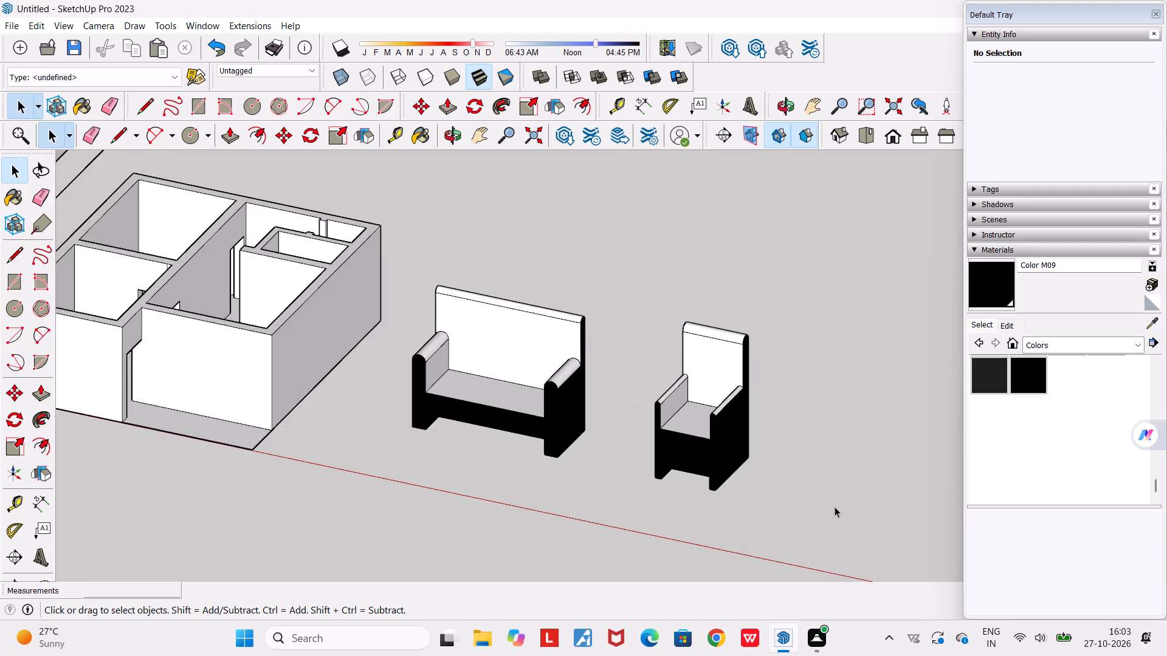
pyautogui.scroll(1, 835, 507)
pyautogui.scroll(3, 788, 482)
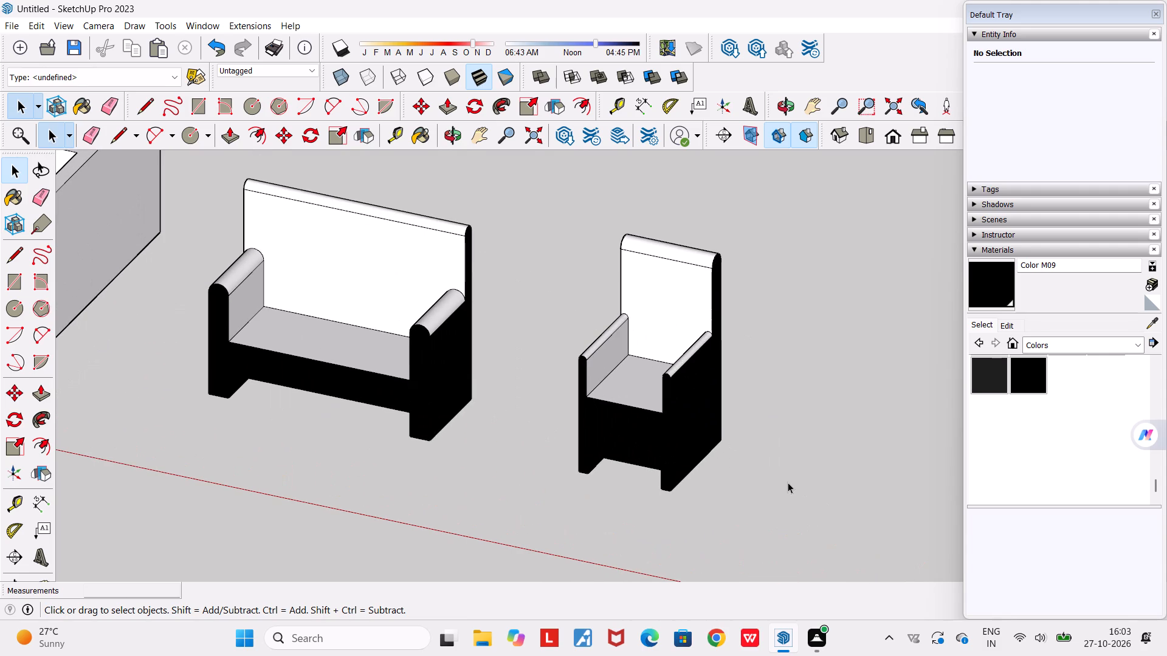
pyautogui.scroll(-4, 788, 482)
pyautogui.scroll(5, 788, 482)
pyautogui.scroll(-5, 744, 461)
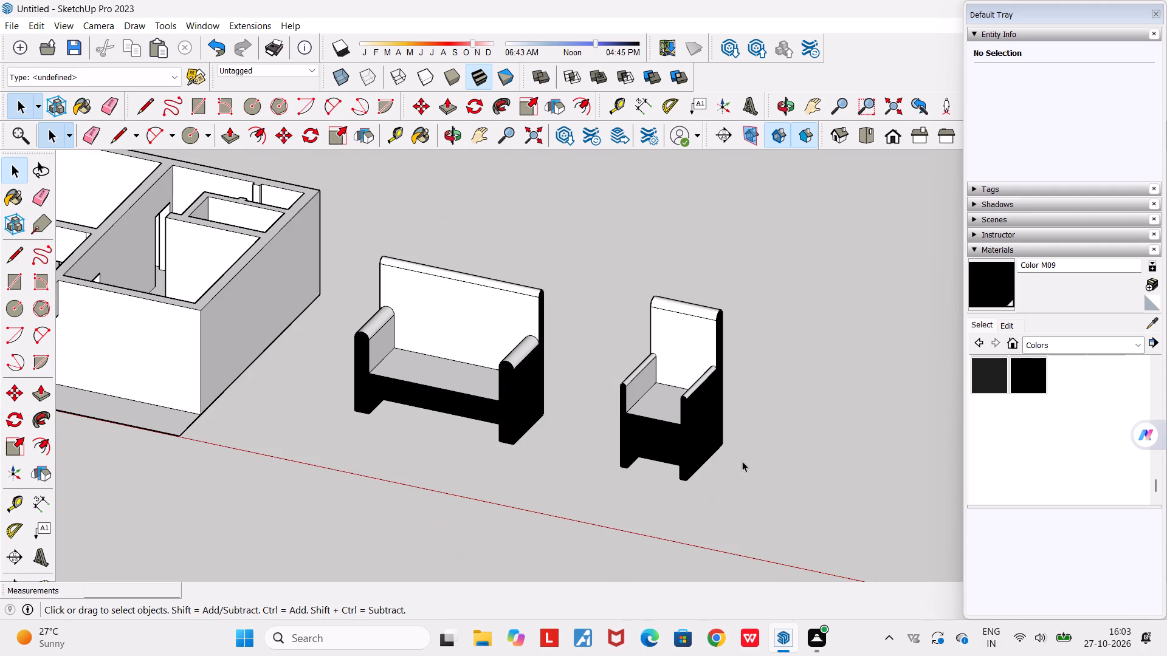
pyautogui.scroll(-3, 753, 485)
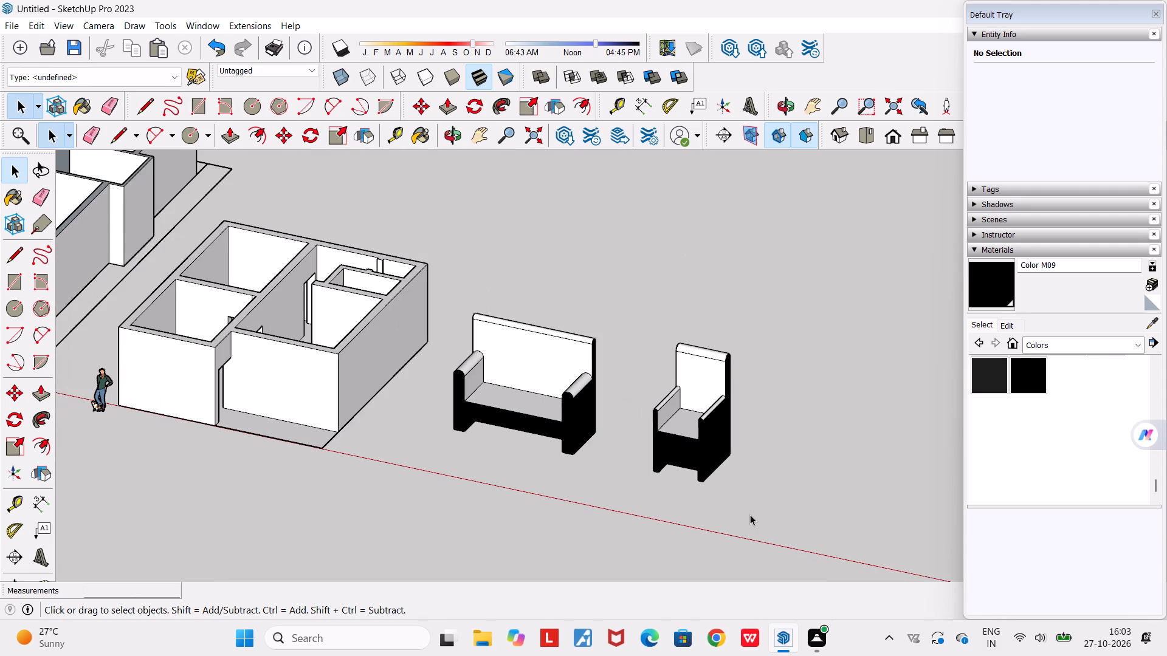
pyautogui.moveTo(748, 518); pyautogui.dragTo(926, 604, button='middle')
pyautogui.moveTo(855, 491); pyautogui.dragTo(880, 491, button='middle')
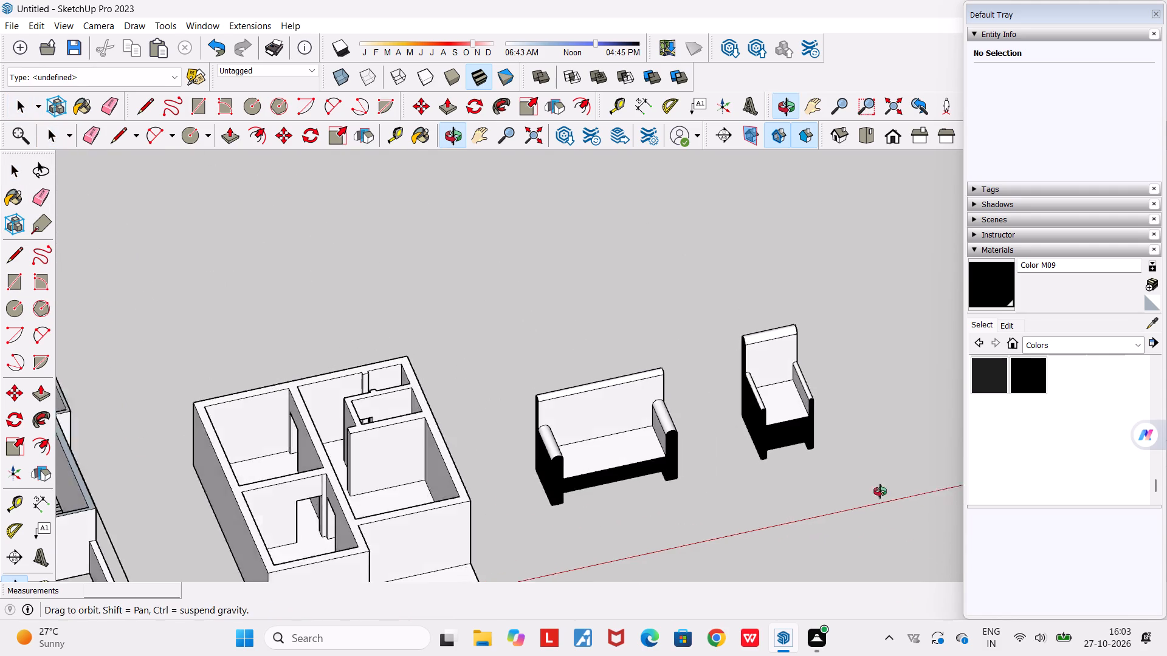
pyautogui.moveTo(880, 491); pyautogui.dragTo(954, 490, button='middle')
pyautogui.scroll(8, 816, 395)
pyautogui.moveTo(822, 400); pyautogui.dragTo(482, 333, button='middle')
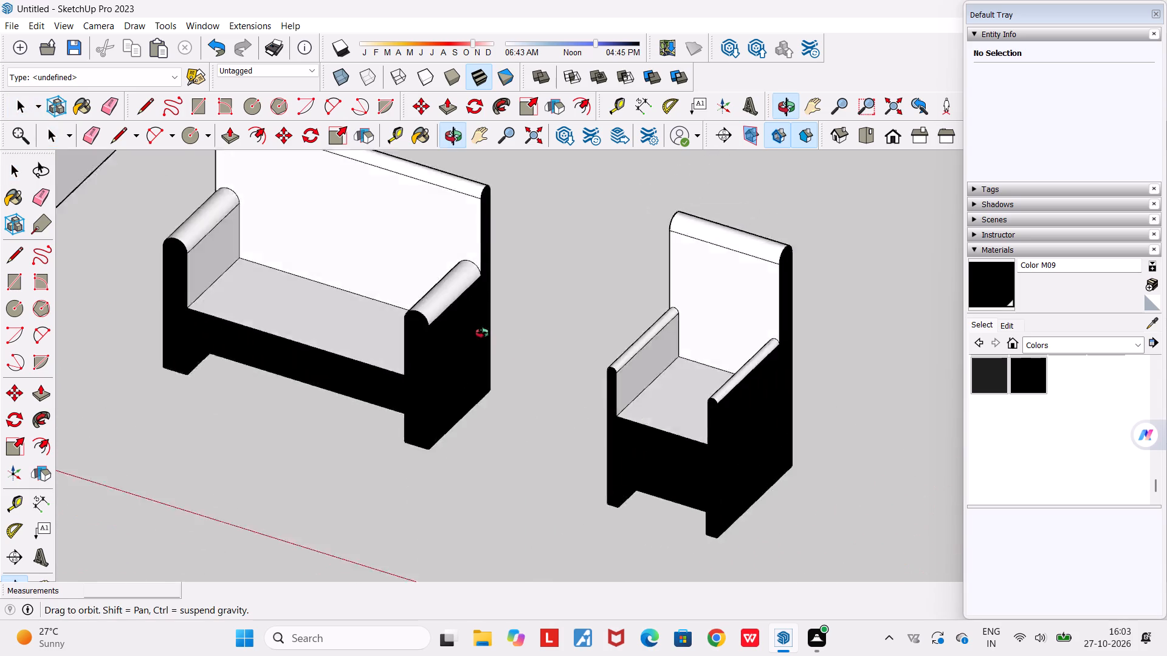
pyautogui.moveTo(482, 333); pyautogui.dragTo(427, 310, button='middle')
pyautogui.scroll(-4, 427, 310)
pyautogui.moveTo(758, 358); pyautogui.dragTo(408, 340, button='middle')
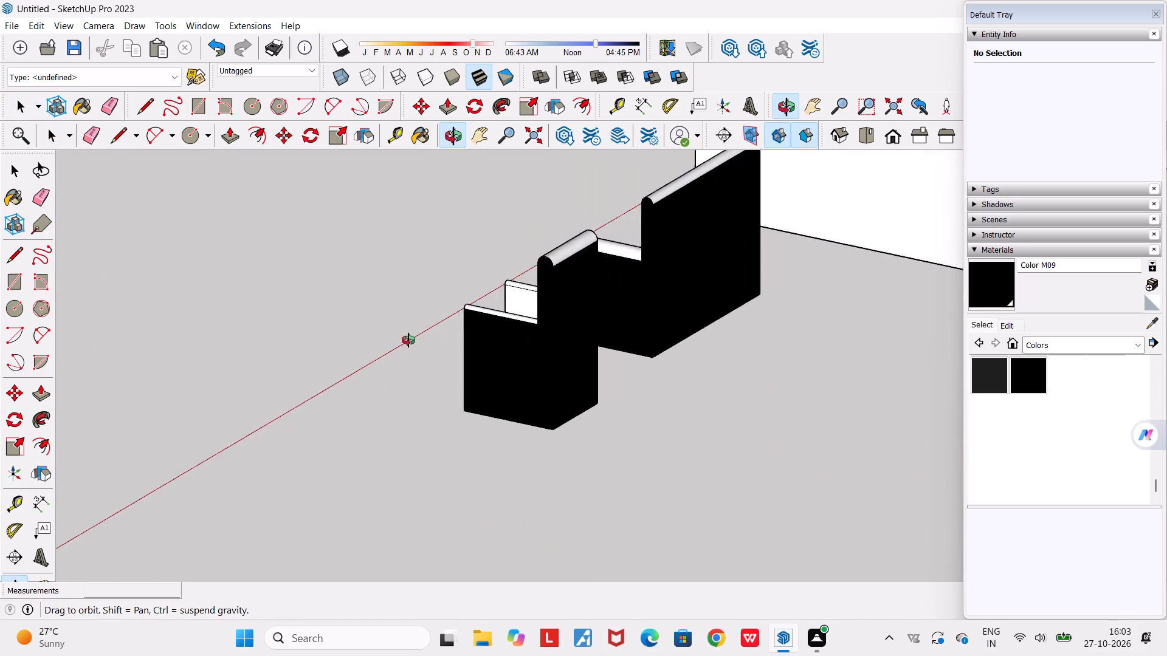
pyautogui.moveTo(408, 340); pyautogui.dragTo(483, 381, button='middle')
pyautogui.scroll(-4, 483, 381)
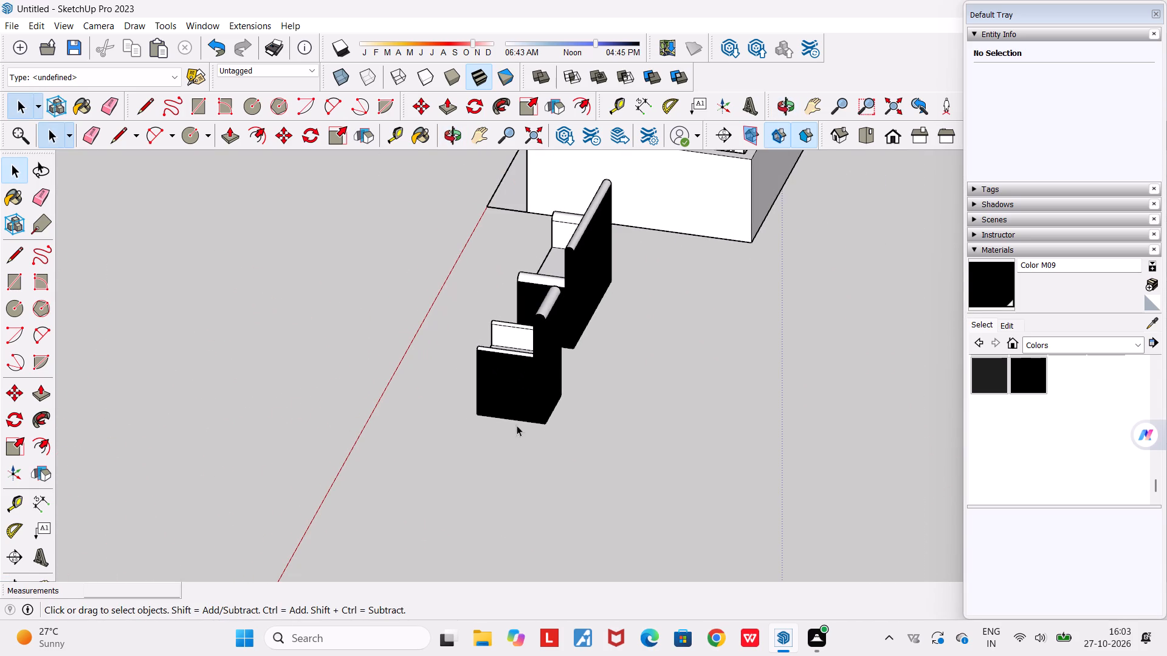
pyautogui.scroll(2, 504, 405)
pyautogui.scroll(-11, 504, 405)
pyautogui.scroll(4, 675, 214)
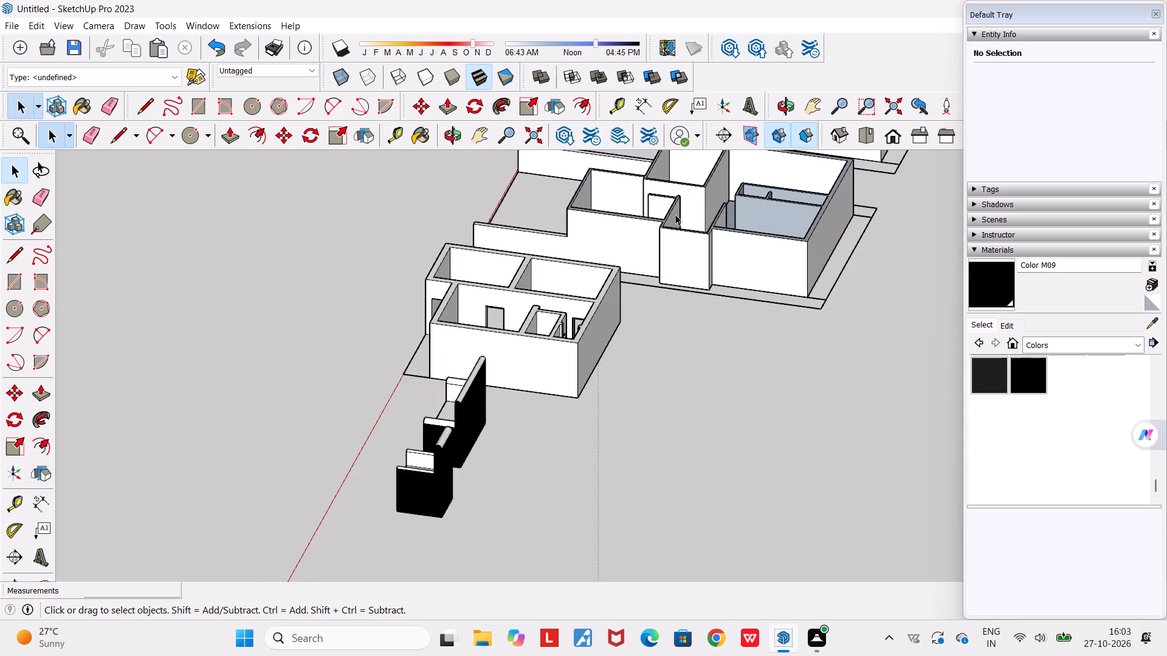
# Examine the rooms and existing furniture of the three house models from above and behind.
pyautogui.moveTo(599, 318); pyautogui.dragTo(313, 451, button='middle')
pyautogui.scroll(-5, 313, 451)
pyautogui.scroll(4, 920, 357)
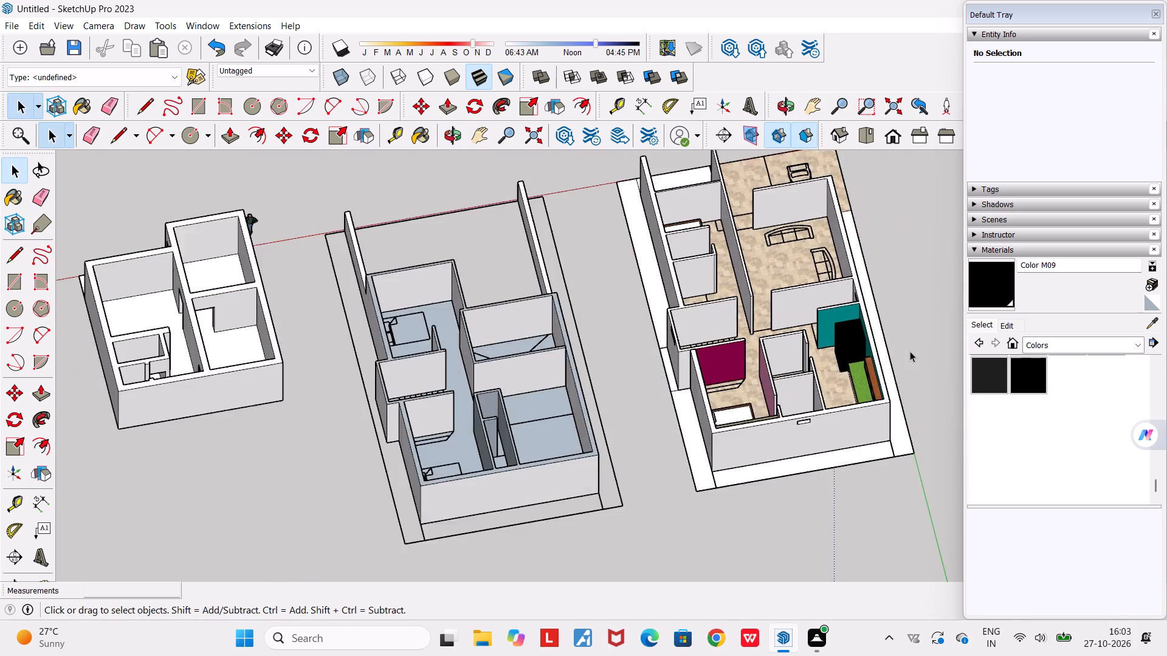
pyautogui.scroll(2, 910, 351)
pyautogui.moveTo(910, 351); pyautogui.dragTo(1031, 270, button='middle')
pyautogui.scroll(-4, 1031, 270)
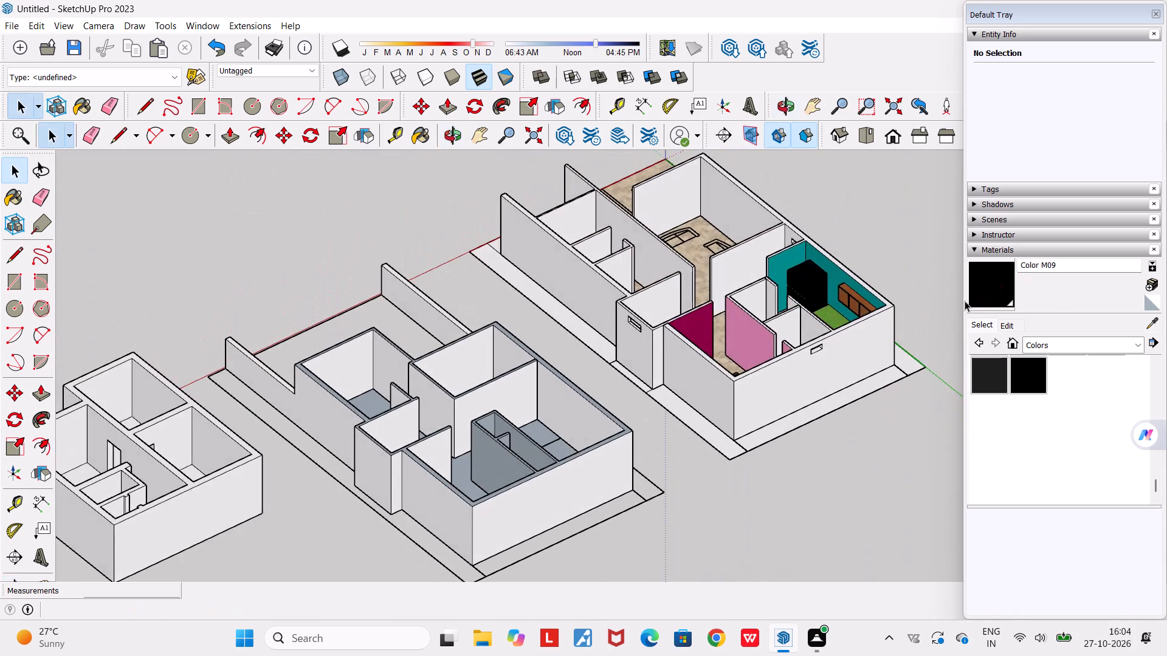
pyautogui.scroll(-12, 737, 378)
pyautogui.scroll(5, 469, 428)
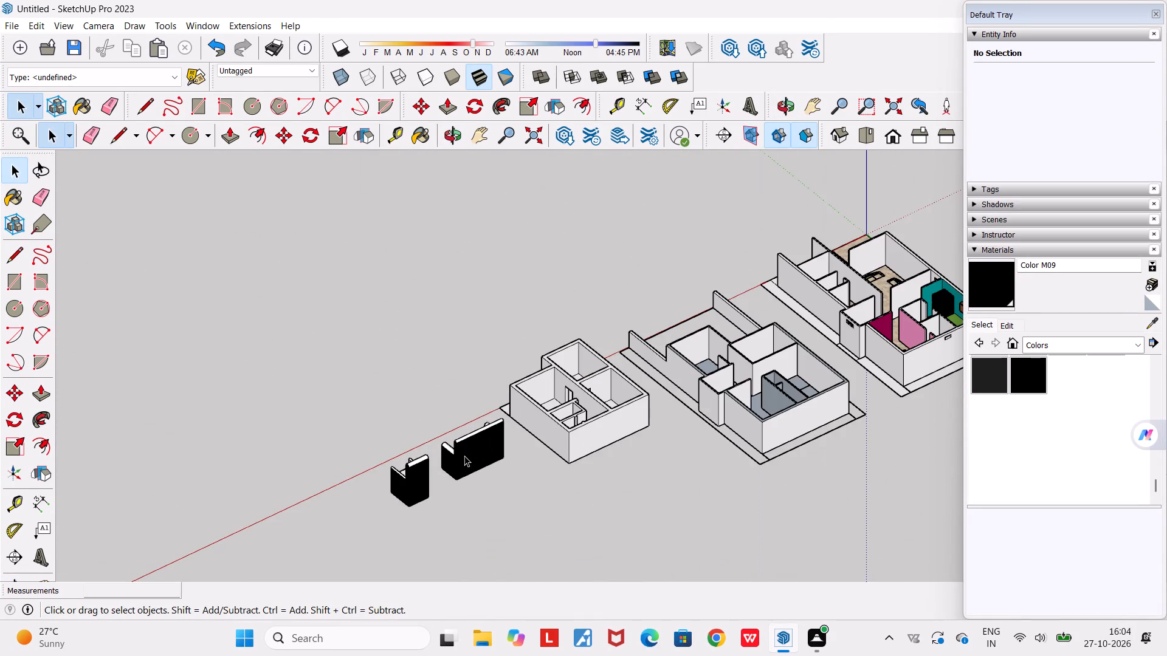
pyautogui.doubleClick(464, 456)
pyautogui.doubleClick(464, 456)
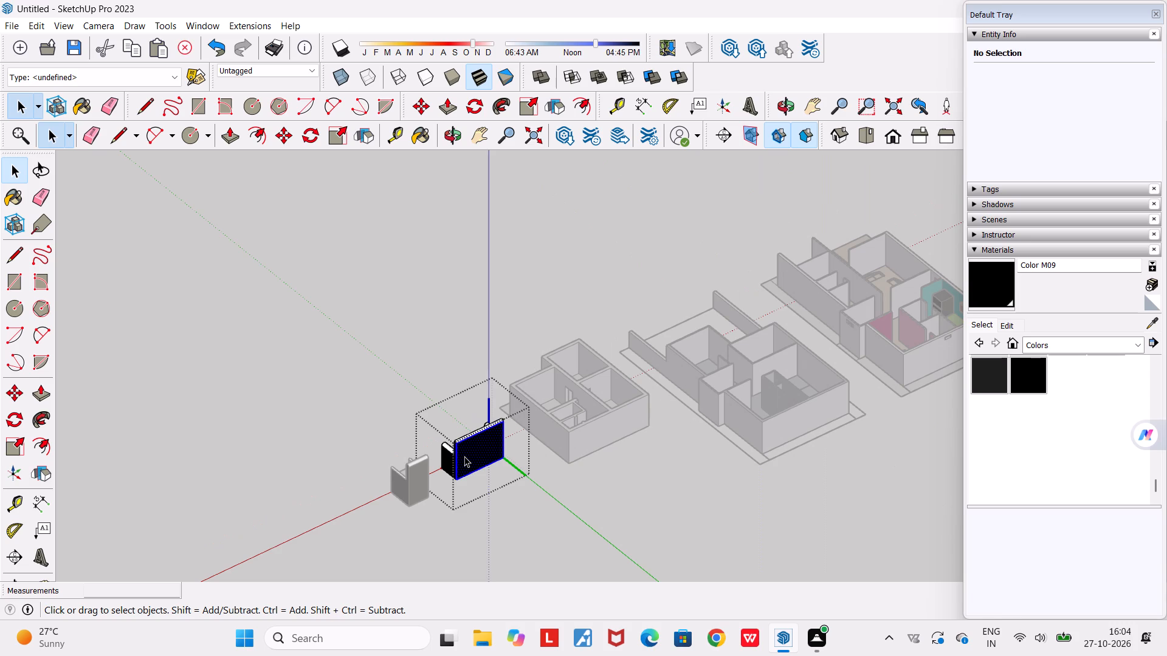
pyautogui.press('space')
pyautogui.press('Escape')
# Rotate the whole sofa 90 degrees in the ground plane about its front bottom corner nearest the armchair.
pyautogui.click(455, 463)
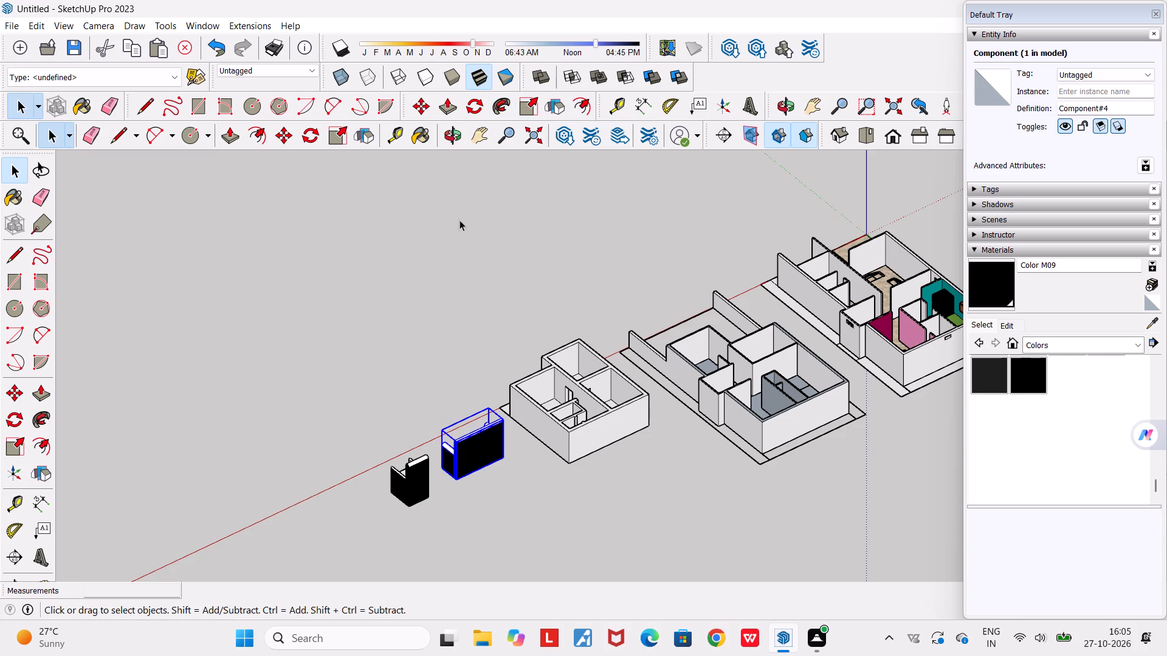
pyautogui.click(469, 108)
pyautogui.scroll(8, 453, 436)
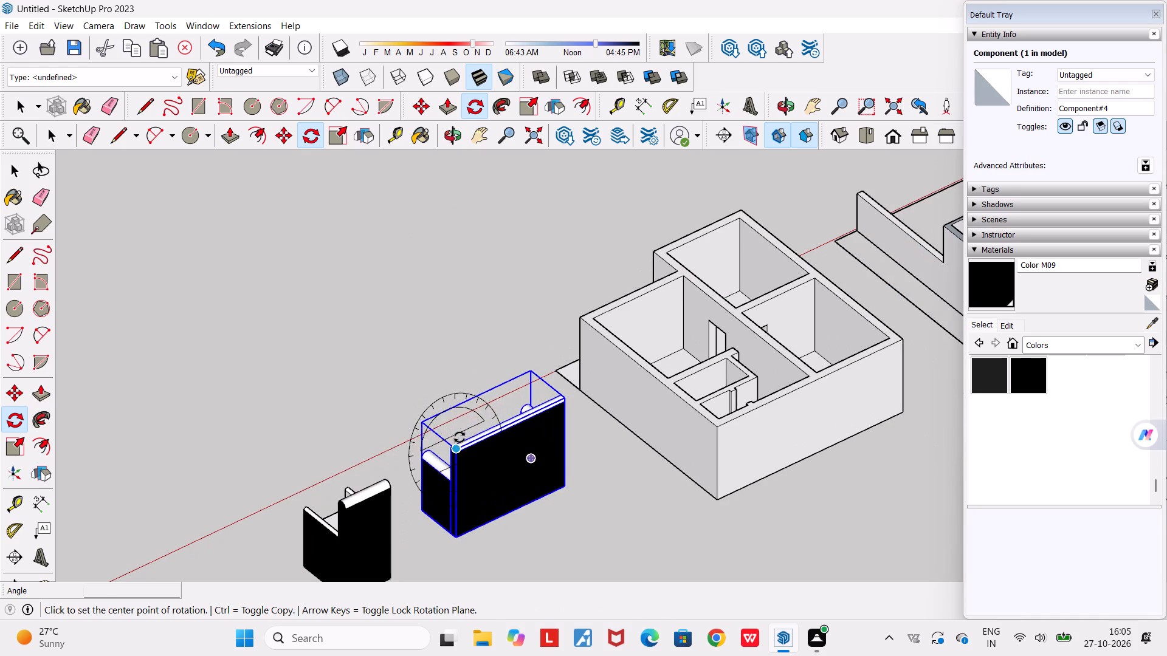
pyautogui.click(440, 436)
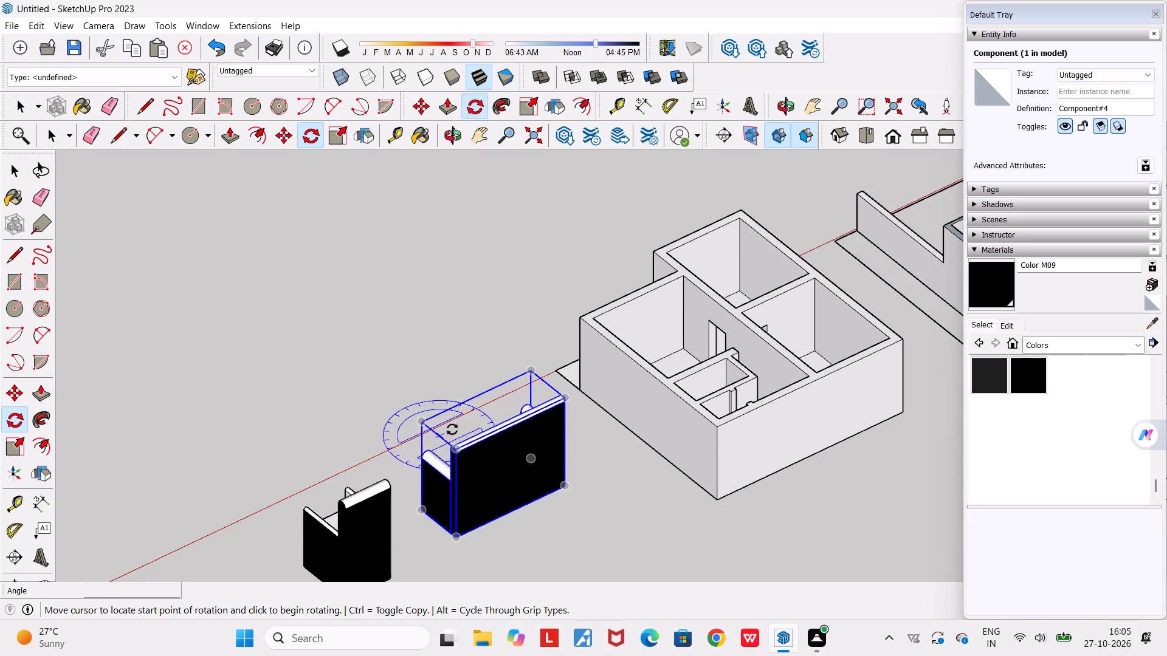
pyautogui.press('space')
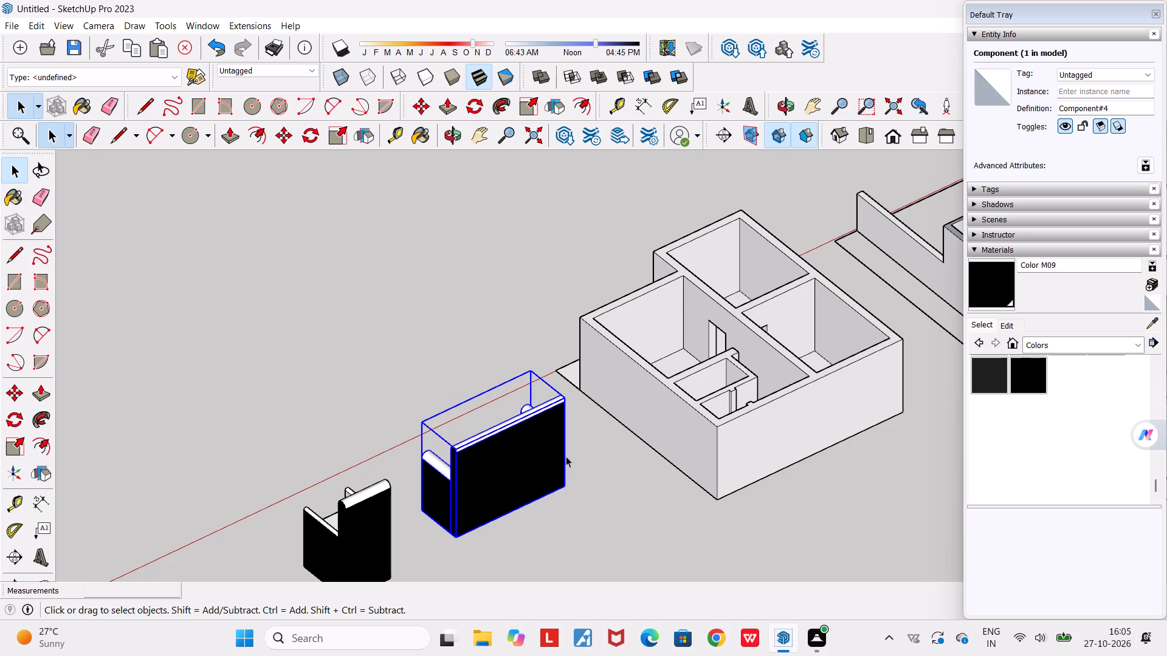
pyautogui.click(473, 112)
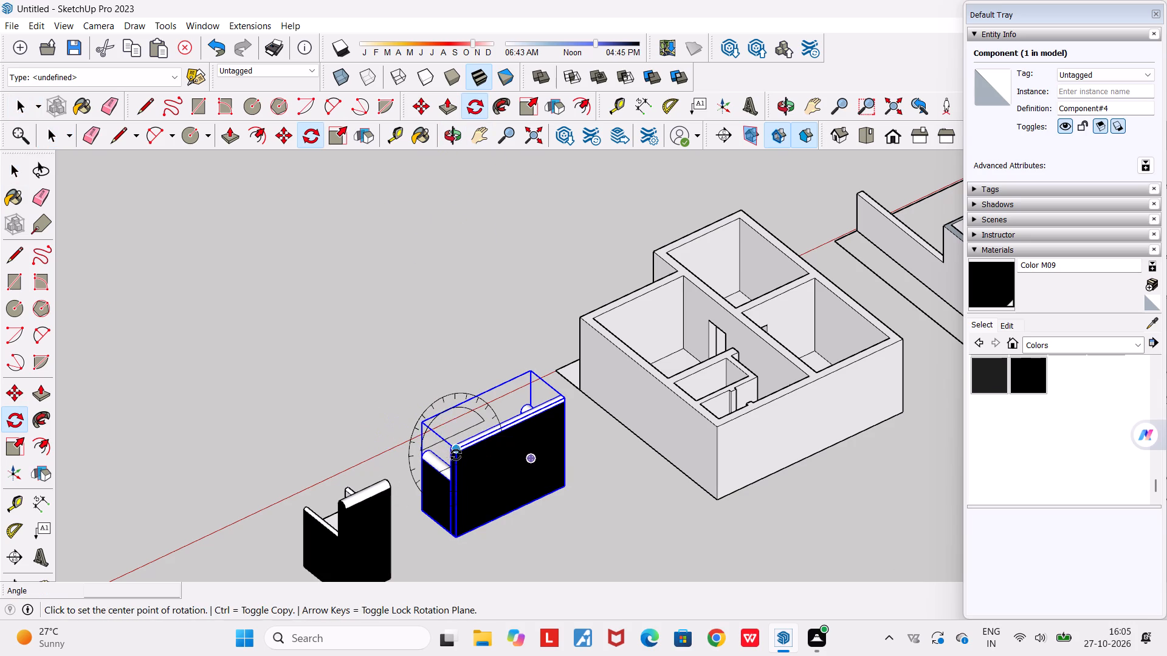
pyautogui.moveTo(465, 537); pyautogui.dragTo(470, 537, button='middle')
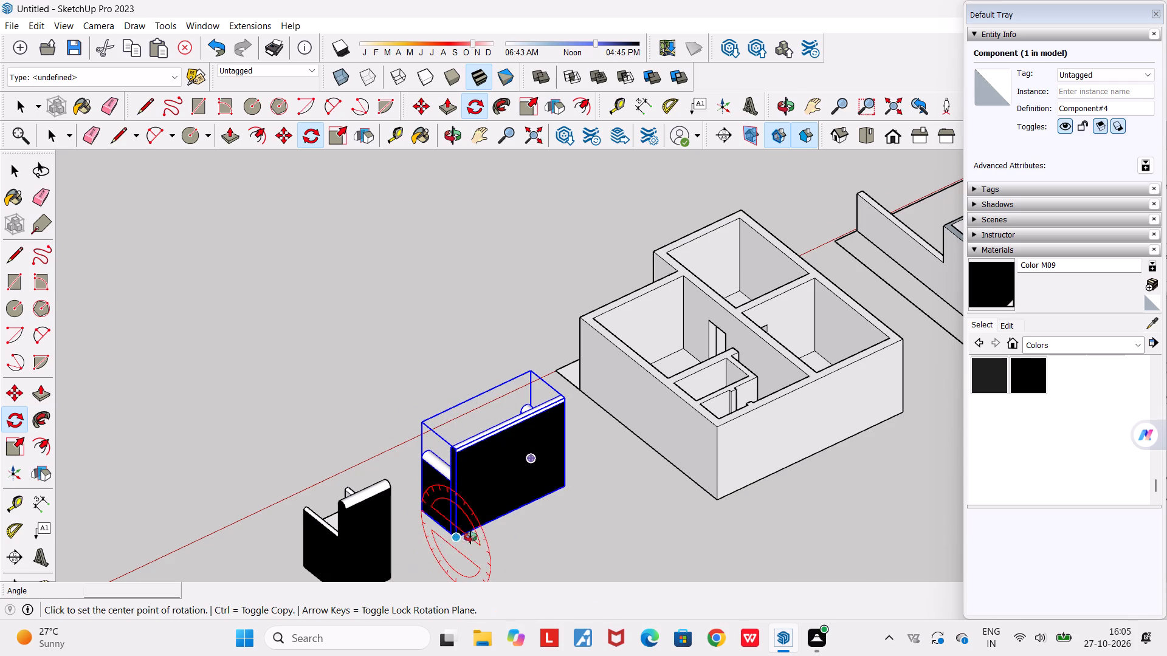
pyautogui.moveTo(470, 537); pyautogui.dragTo(673, 498, button='middle')
pyautogui.moveTo(610, 531); pyautogui.dragTo(951, 575, button='middle')
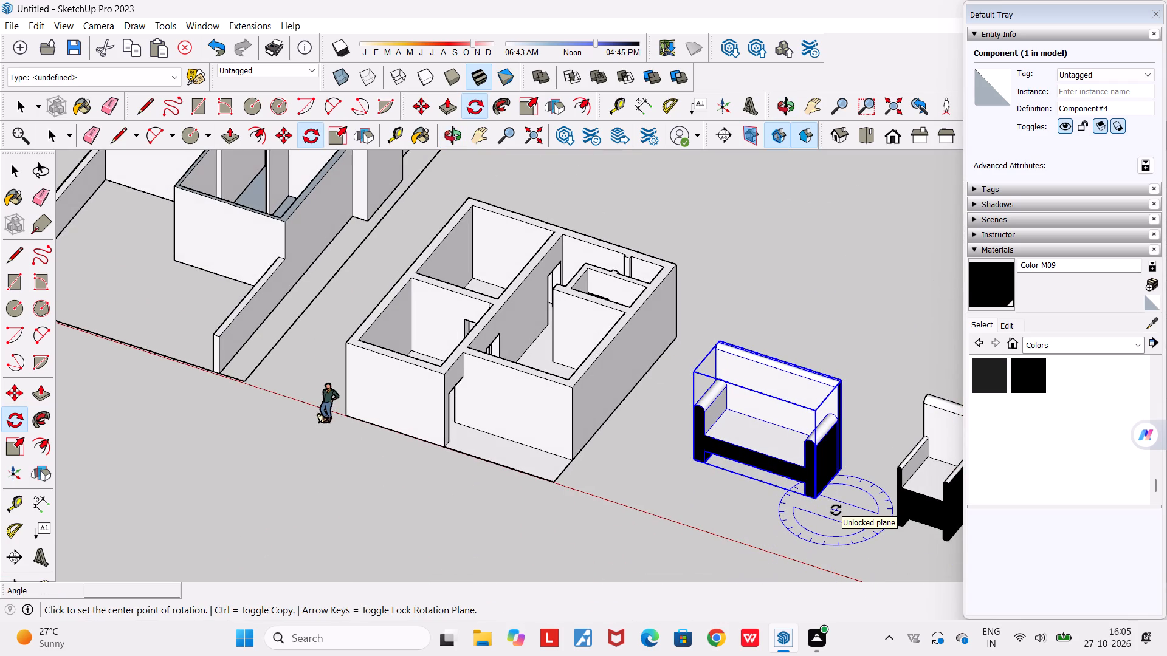
pyautogui.scroll(5, 836, 510)
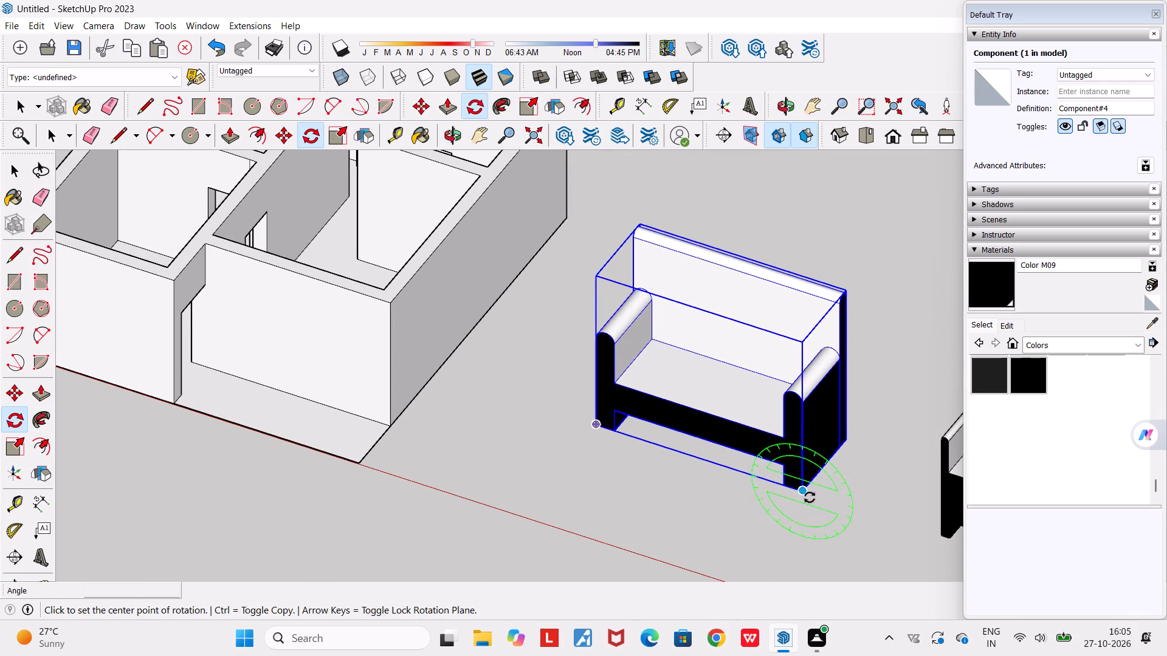
pyautogui.click(811, 498)
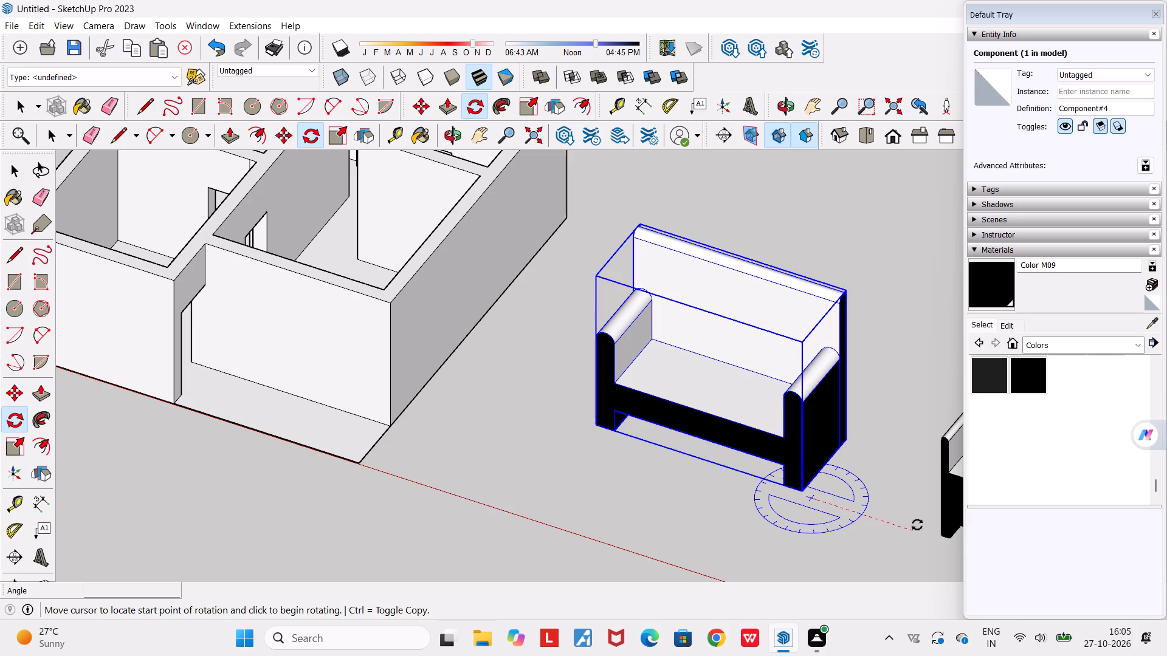
pyautogui.click(917, 525)
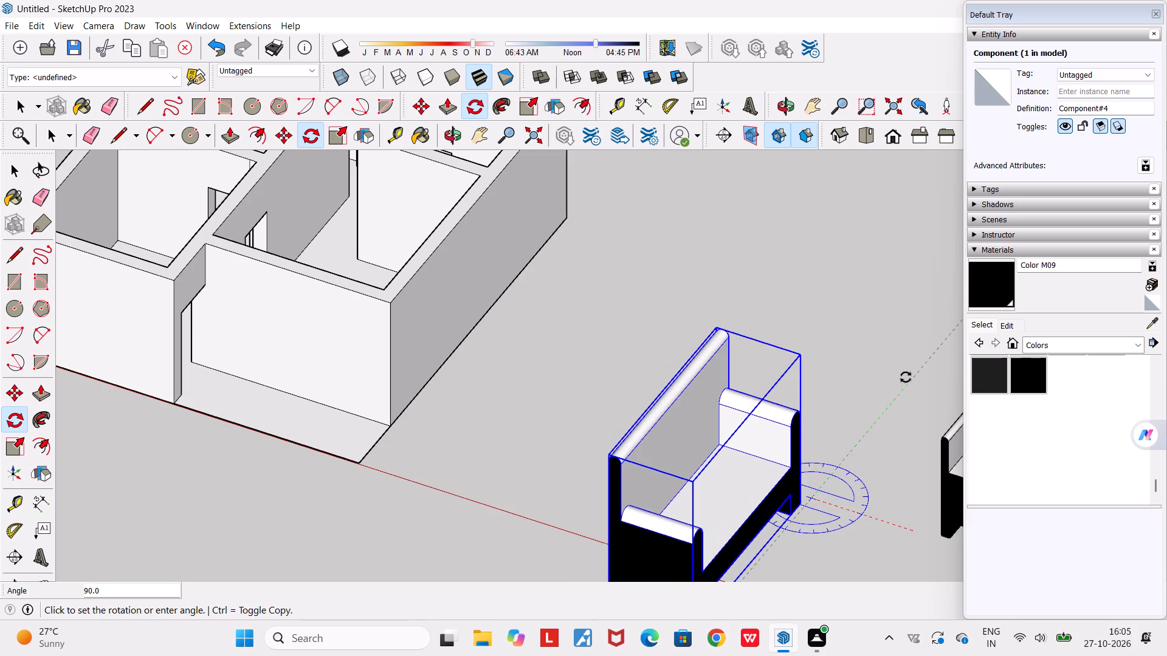
pyautogui.click(905, 376)
pyautogui.scroll(-8, 906, 384)
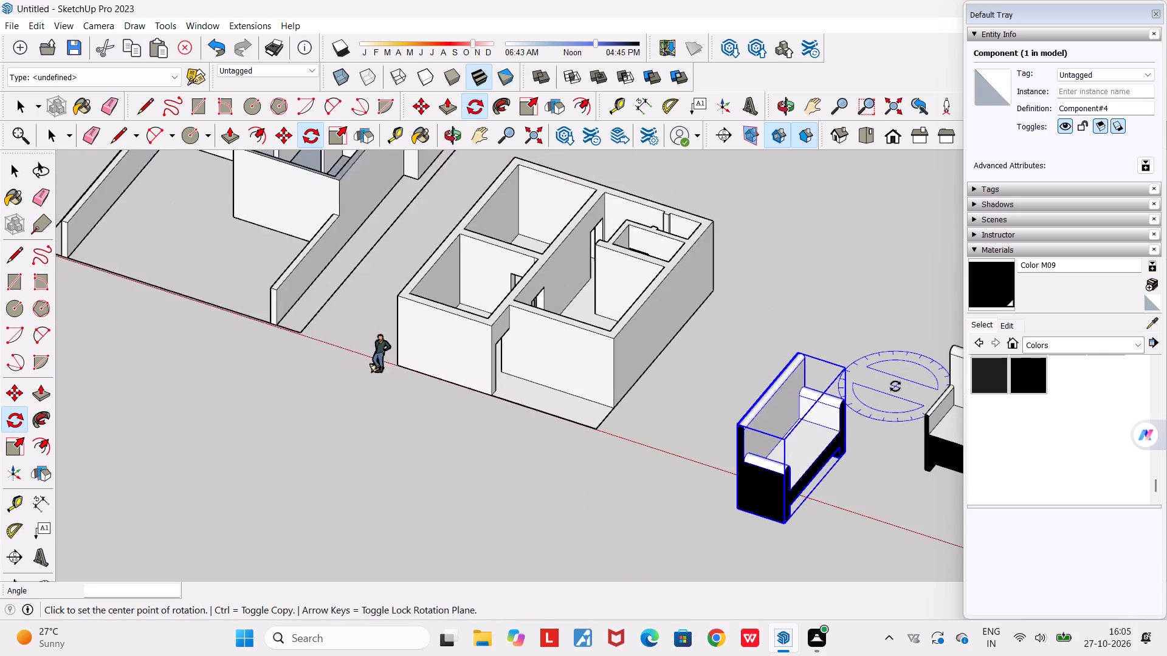
pyautogui.press('space')
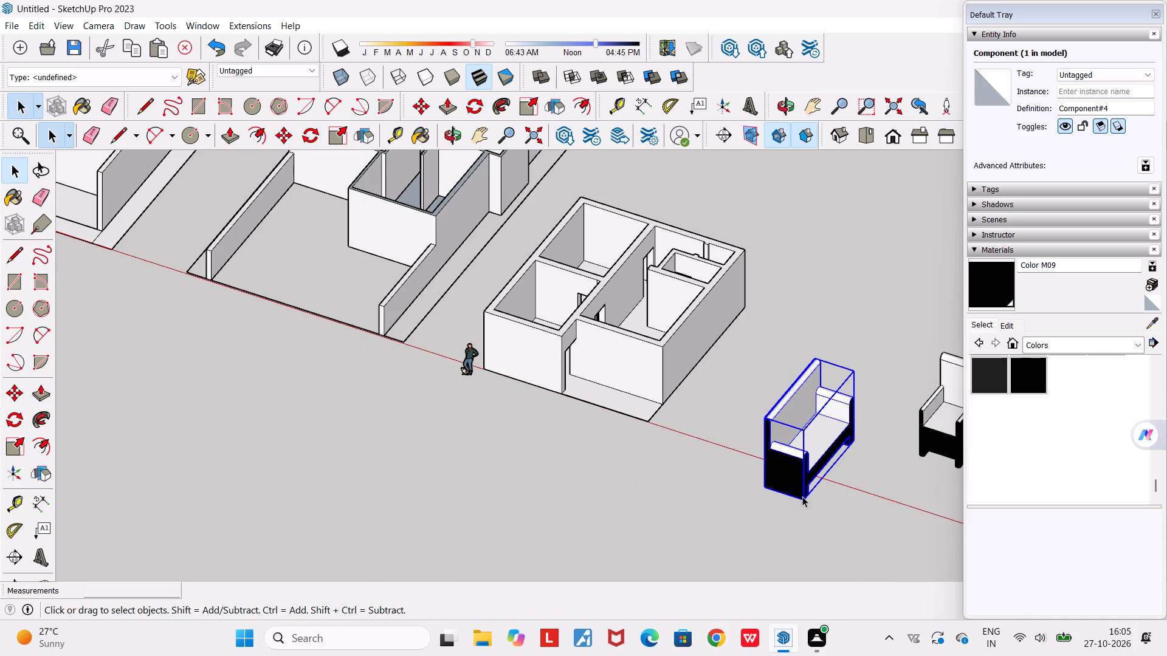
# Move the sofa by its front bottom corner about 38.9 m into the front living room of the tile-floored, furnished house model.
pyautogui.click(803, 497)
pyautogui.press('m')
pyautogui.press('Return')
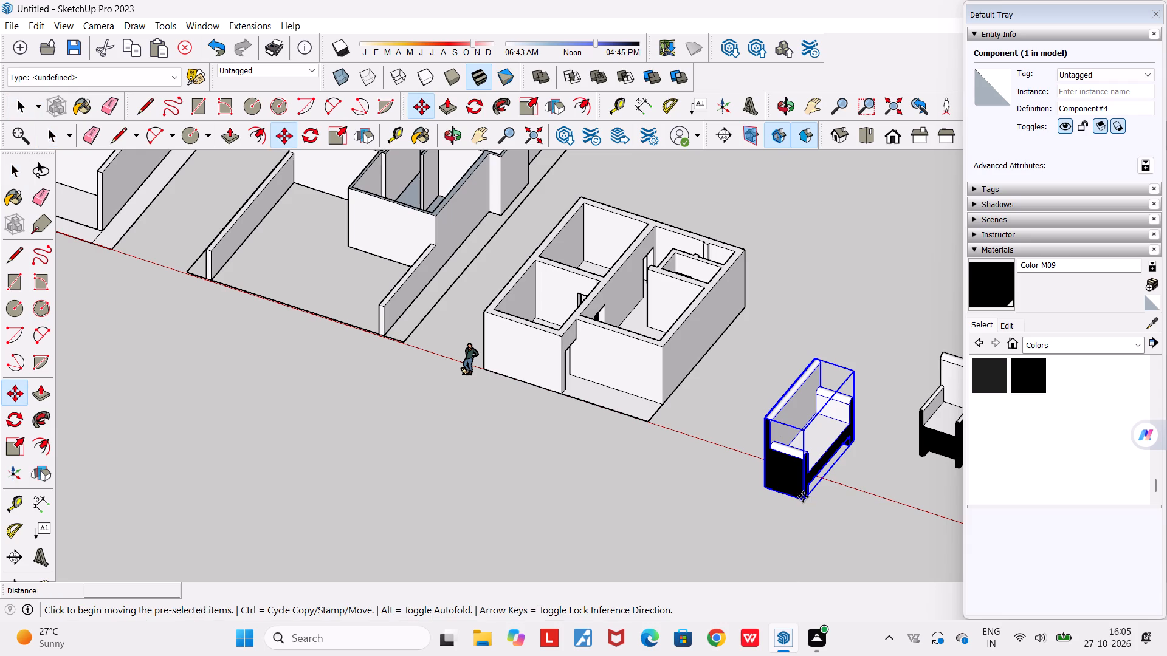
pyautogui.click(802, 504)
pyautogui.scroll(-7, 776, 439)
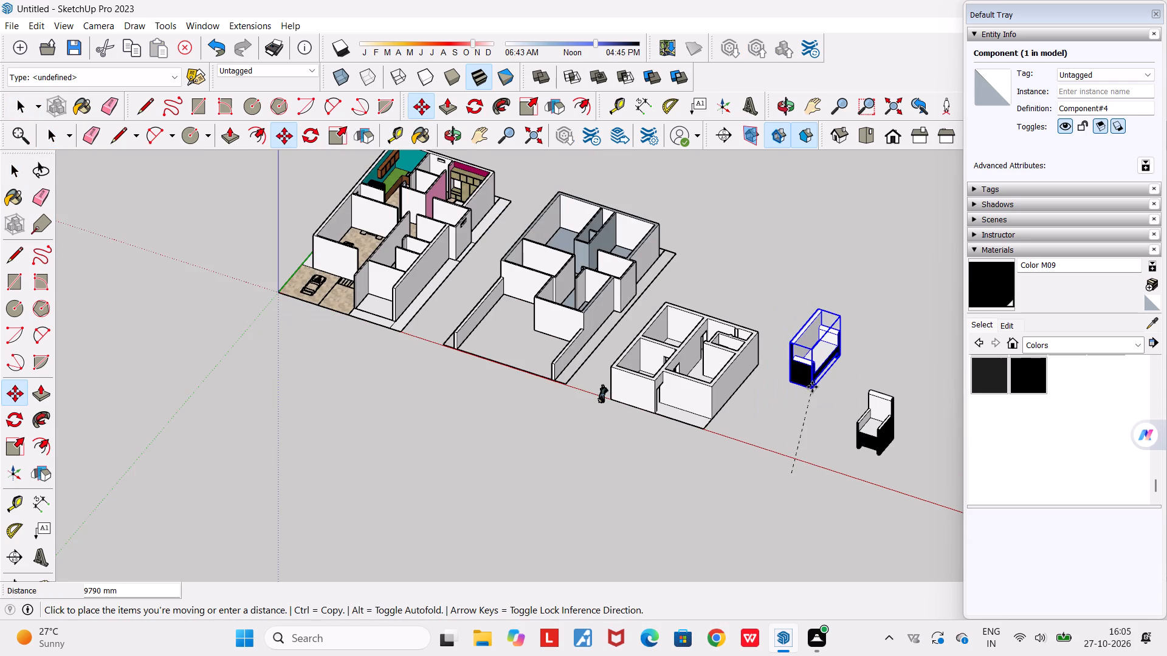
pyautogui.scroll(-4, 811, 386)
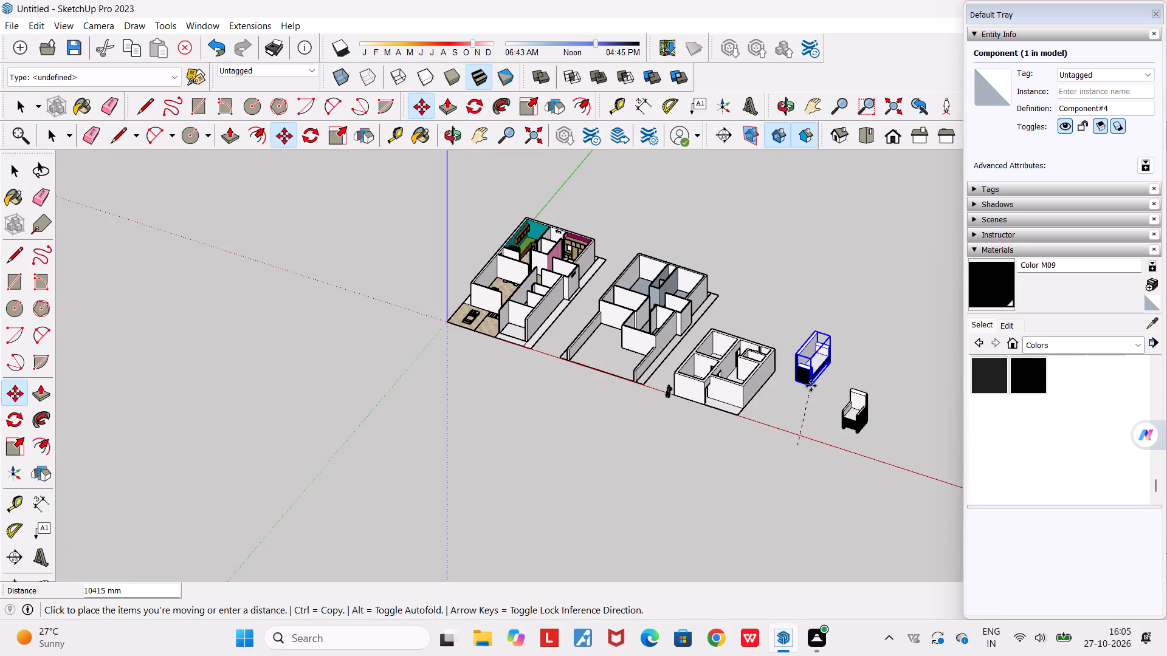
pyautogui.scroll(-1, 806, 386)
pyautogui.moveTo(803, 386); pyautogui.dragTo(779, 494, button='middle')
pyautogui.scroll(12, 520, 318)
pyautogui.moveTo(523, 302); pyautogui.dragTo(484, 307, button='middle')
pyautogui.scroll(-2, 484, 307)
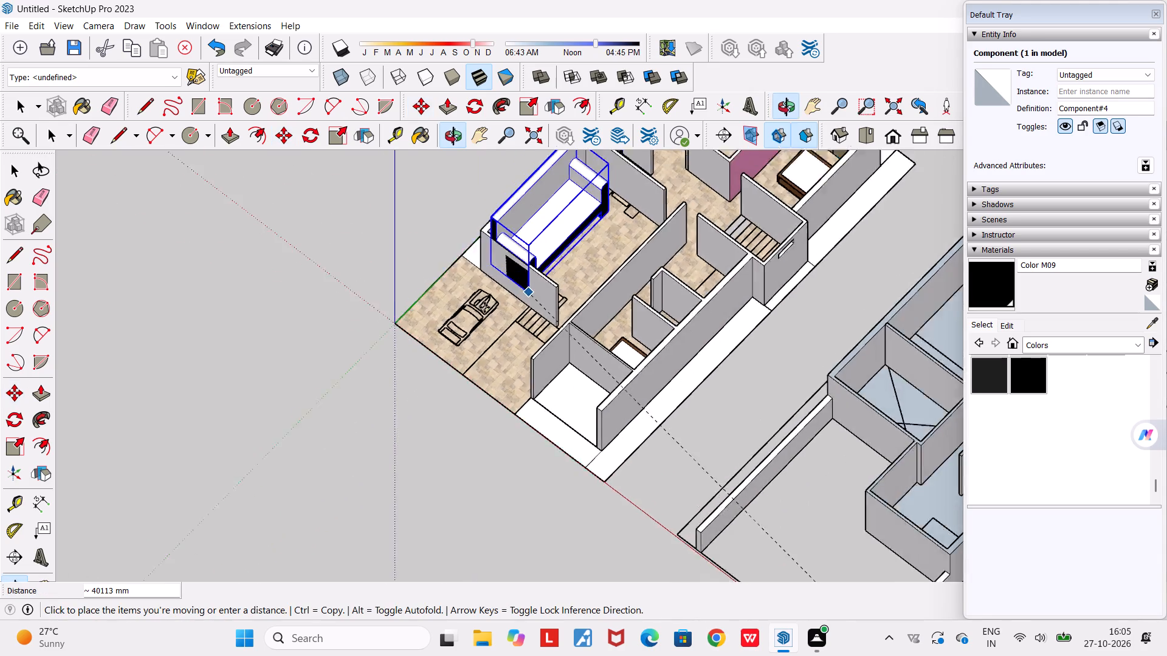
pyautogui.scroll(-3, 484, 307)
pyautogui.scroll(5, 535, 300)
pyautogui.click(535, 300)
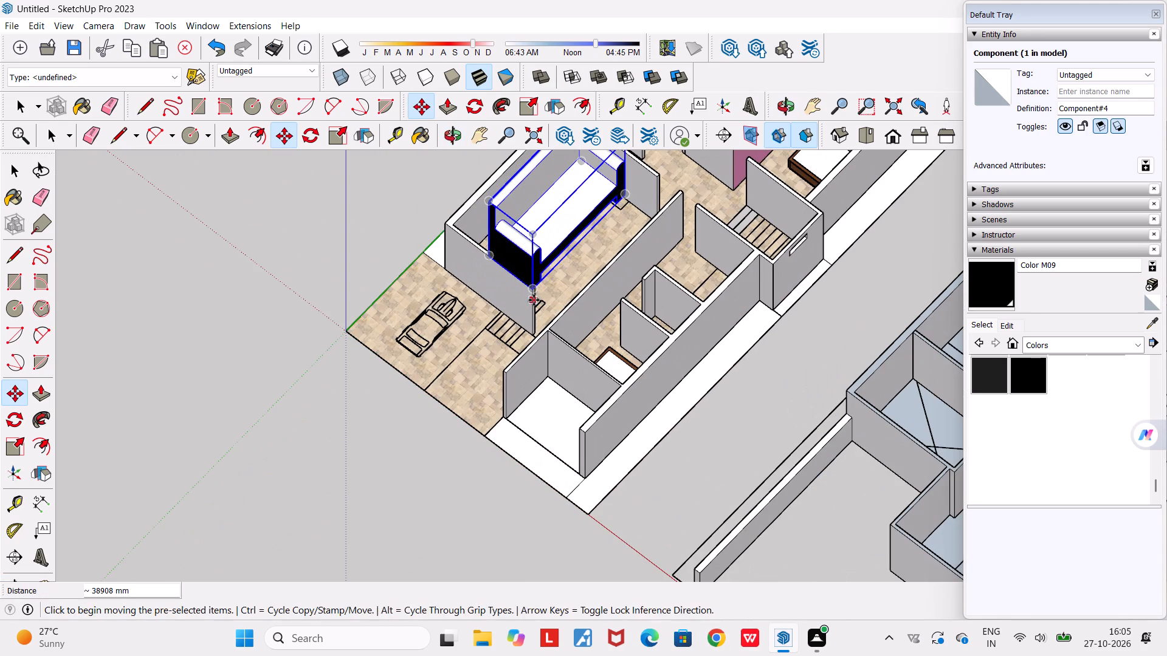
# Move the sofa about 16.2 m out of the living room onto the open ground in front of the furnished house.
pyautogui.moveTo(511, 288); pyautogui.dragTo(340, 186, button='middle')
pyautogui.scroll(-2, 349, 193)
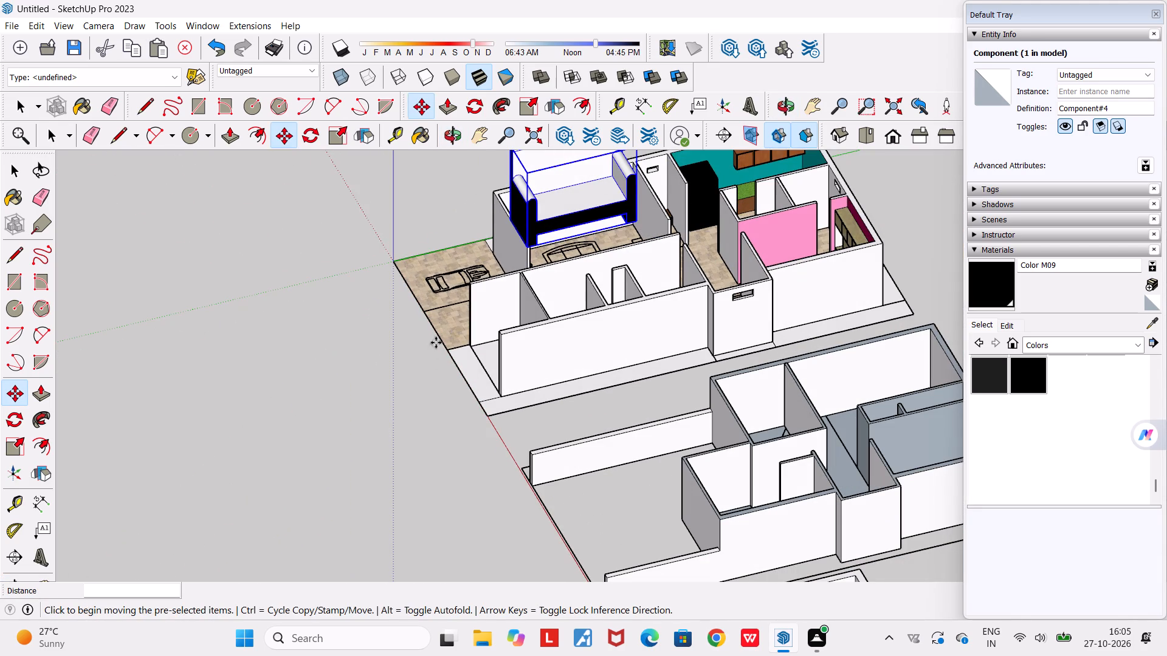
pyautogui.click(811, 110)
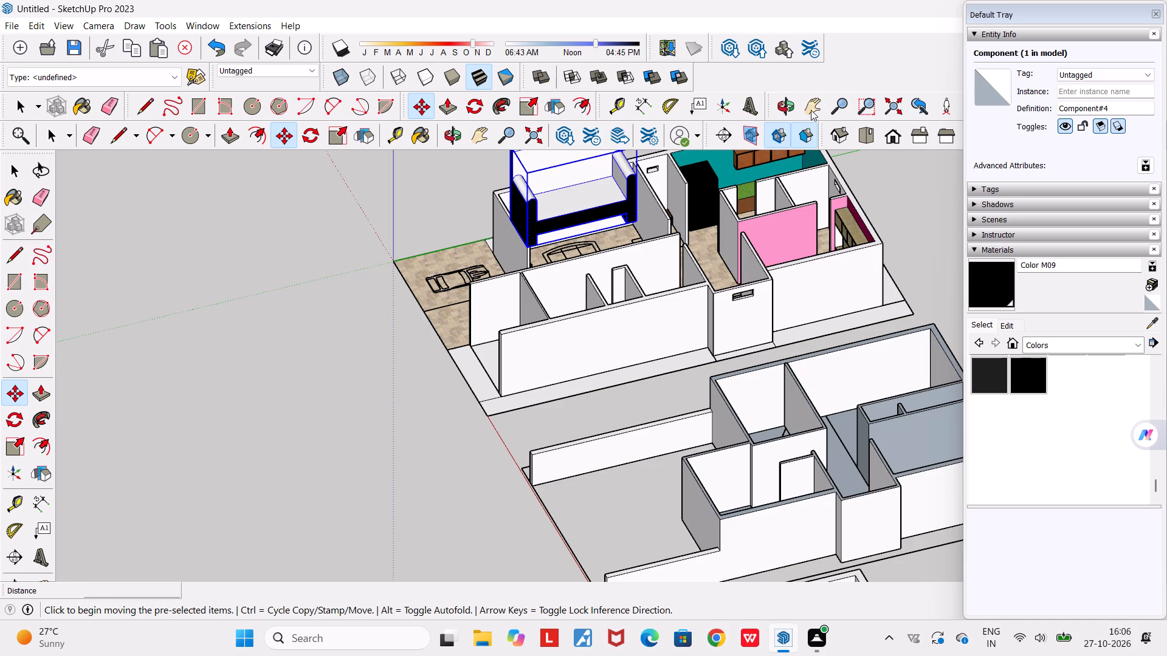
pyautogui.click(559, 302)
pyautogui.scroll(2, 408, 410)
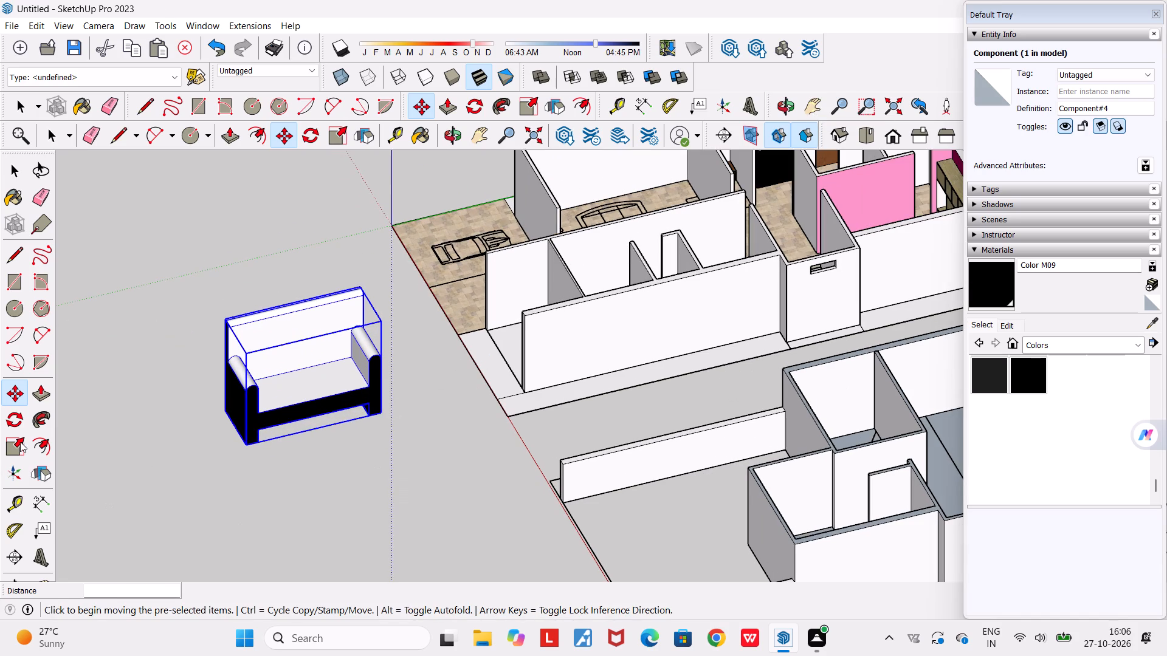
# Scale the sofa down, lowering its height from the top and shortening its length from one armrest end.
pyautogui.click(21, 441)
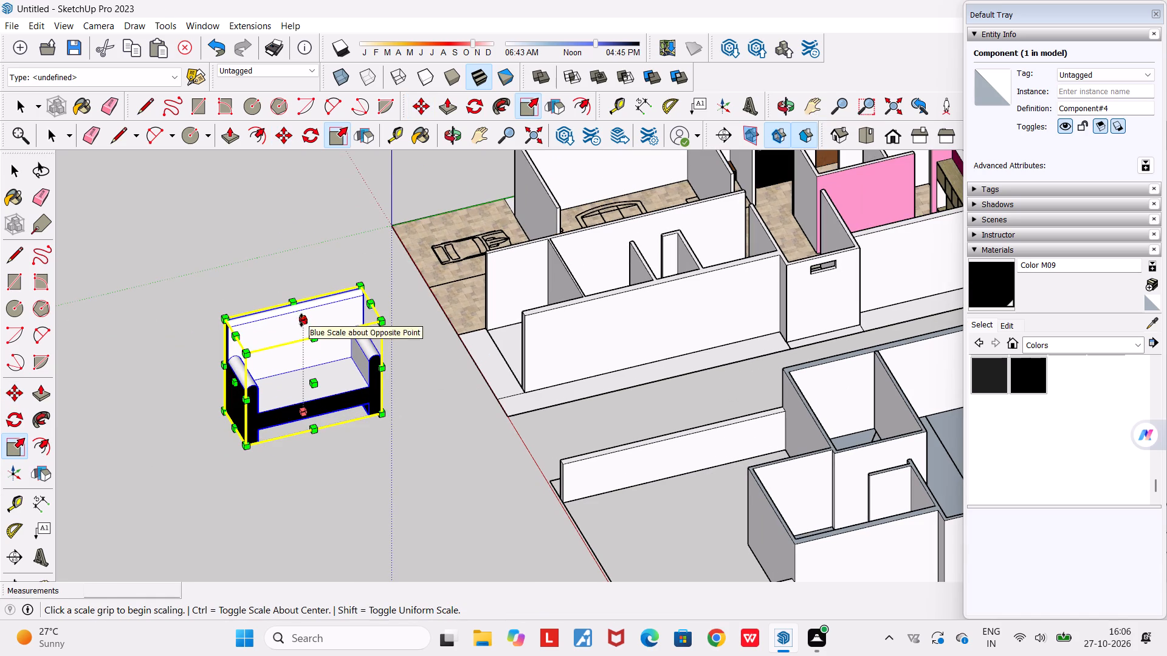
pyautogui.click(303, 320)
pyautogui.click(300, 343)
pyautogui.click(233, 396)
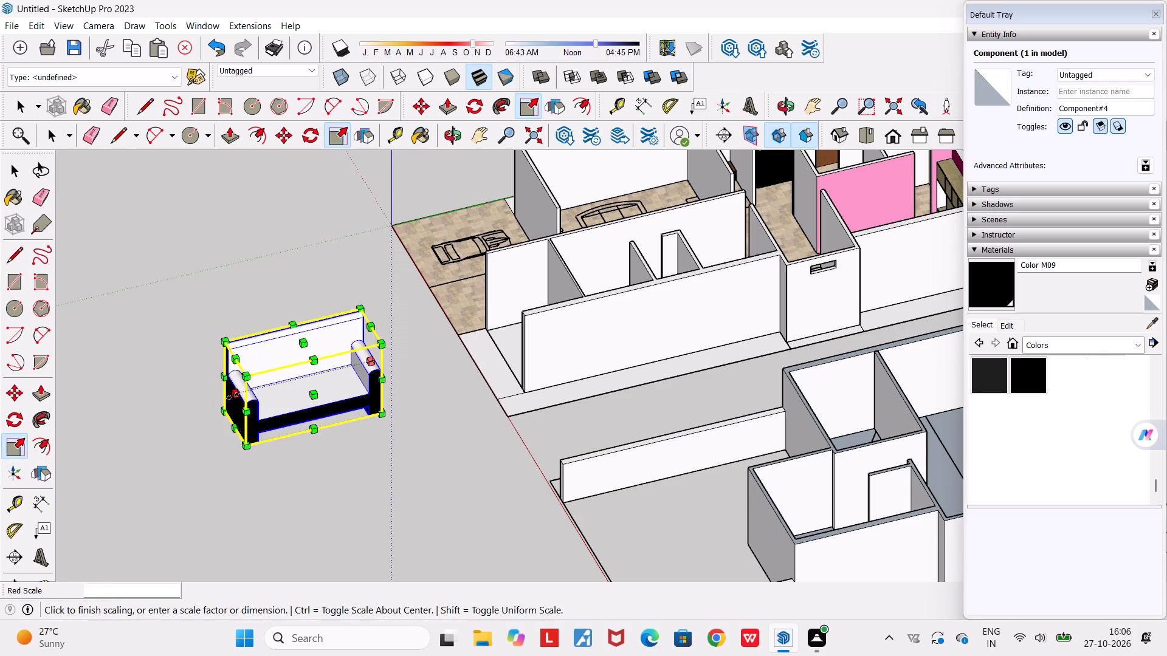
pyautogui.click(267, 385)
# Scale the sofa's height to about 0.84 from its underside and reduce it slightly more from the top.
pyautogui.moveTo(416, 378); pyautogui.dragTo(257, 378, button='middle')
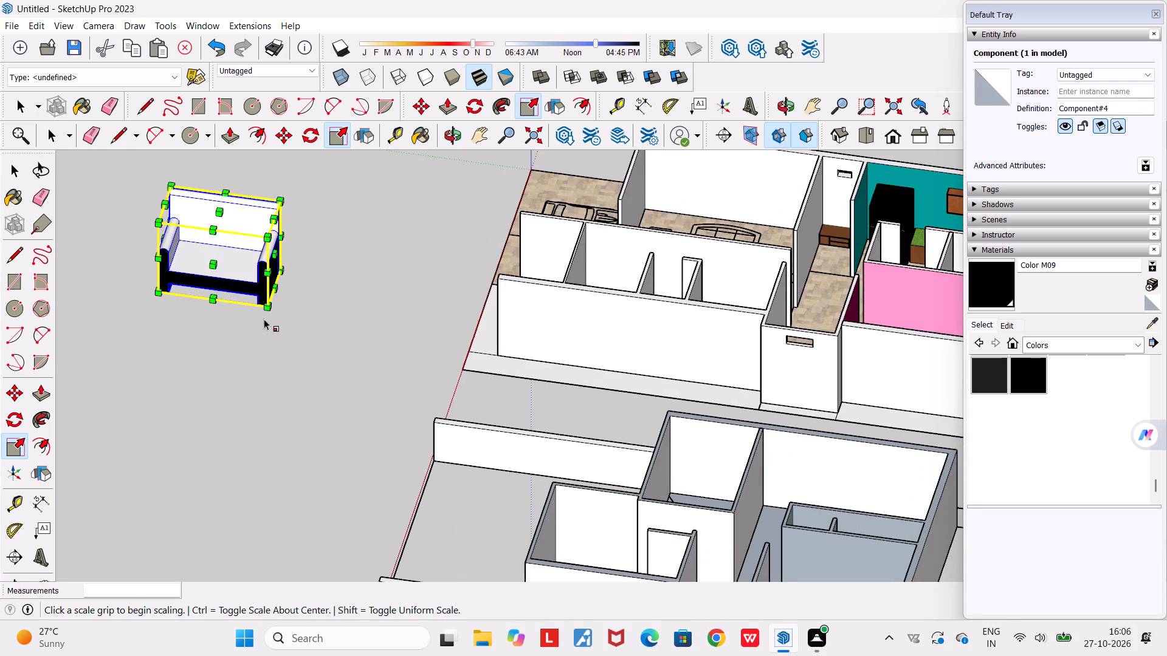
pyautogui.scroll(3, 268, 294)
pyautogui.moveTo(210, 313); pyautogui.dragTo(261, 216, button='middle')
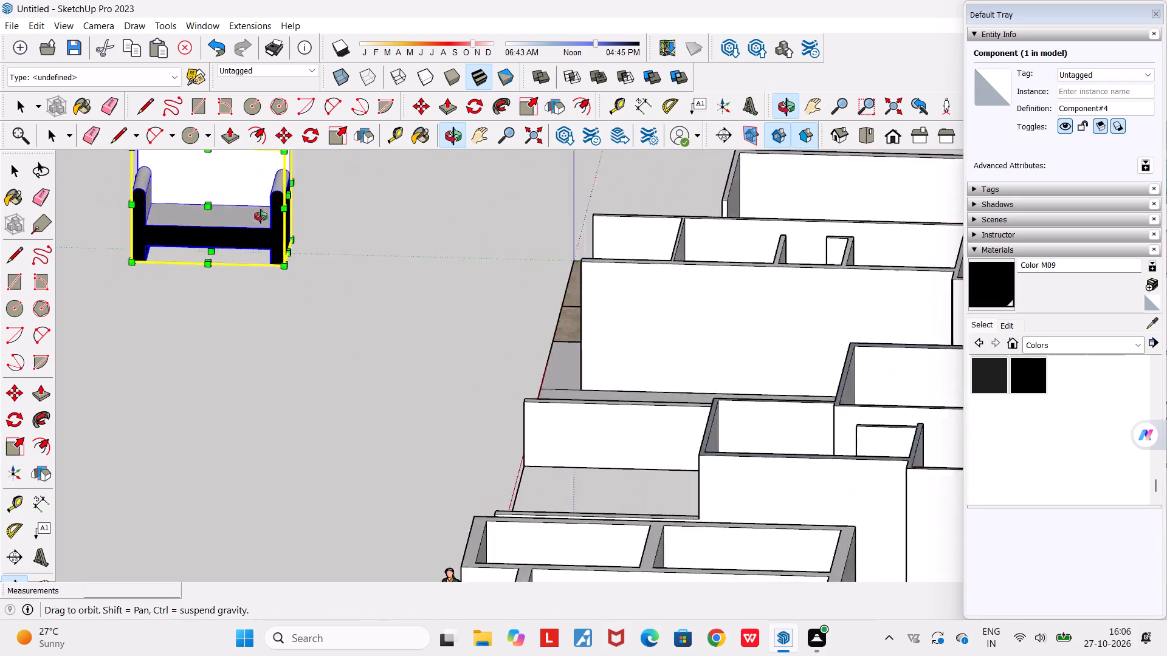
pyautogui.moveTo(261, 216); pyautogui.dragTo(362, 186, button='middle')
pyautogui.click(292, 270)
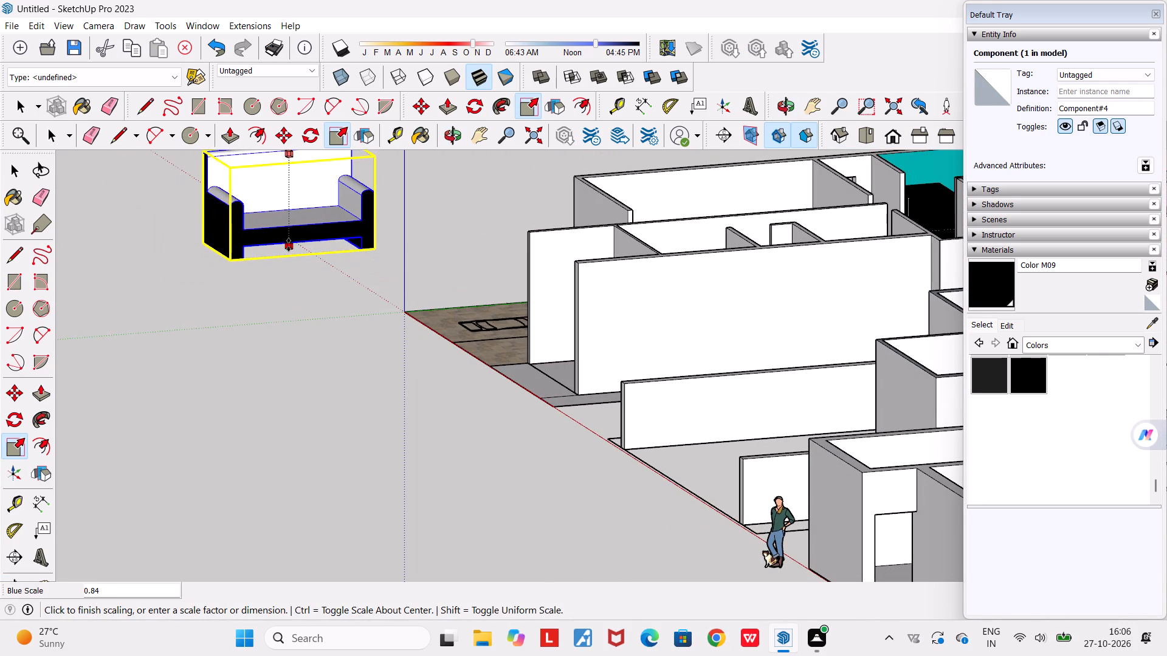
pyautogui.click(289, 245)
pyautogui.moveTo(294, 274); pyautogui.dragTo(432, 343, button='middle')
pyautogui.scroll(4, 523, 344)
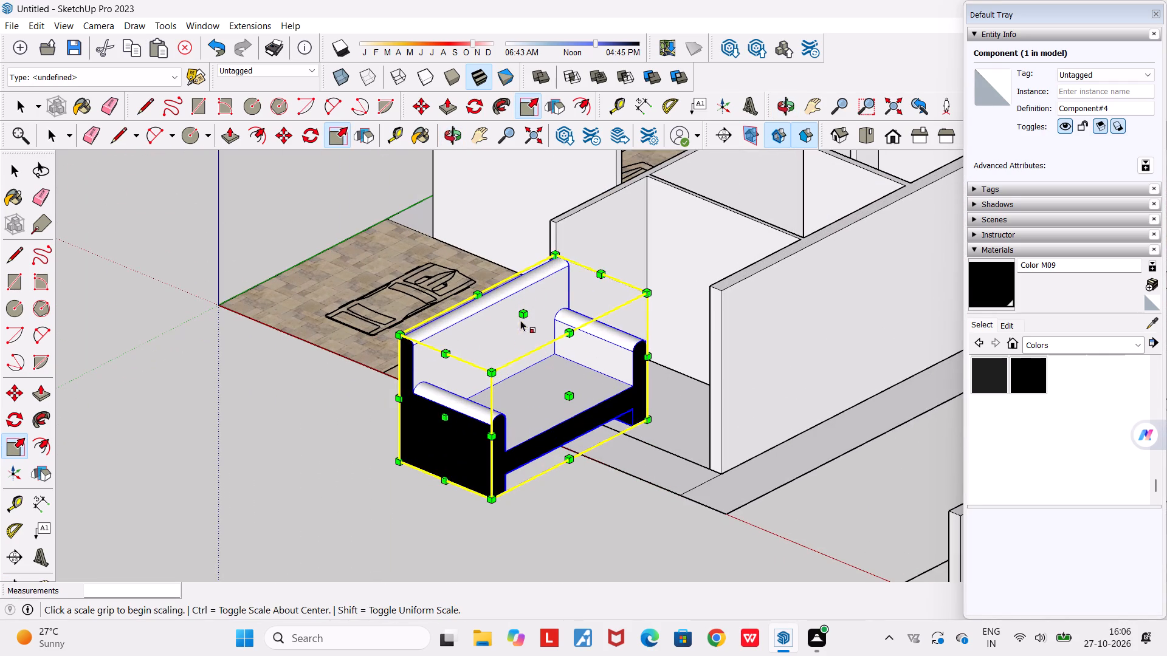
pyautogui.click(525, 314)
pyautogui.click(525, 333)
# Move the scaled sofa by its front bottom corner into the furnished house's living room, over the drawn sofa outline along the outer side wall.
pyautogui.moveTo(544, 352); pyautogui.dragTo(438, 381, button='middle')
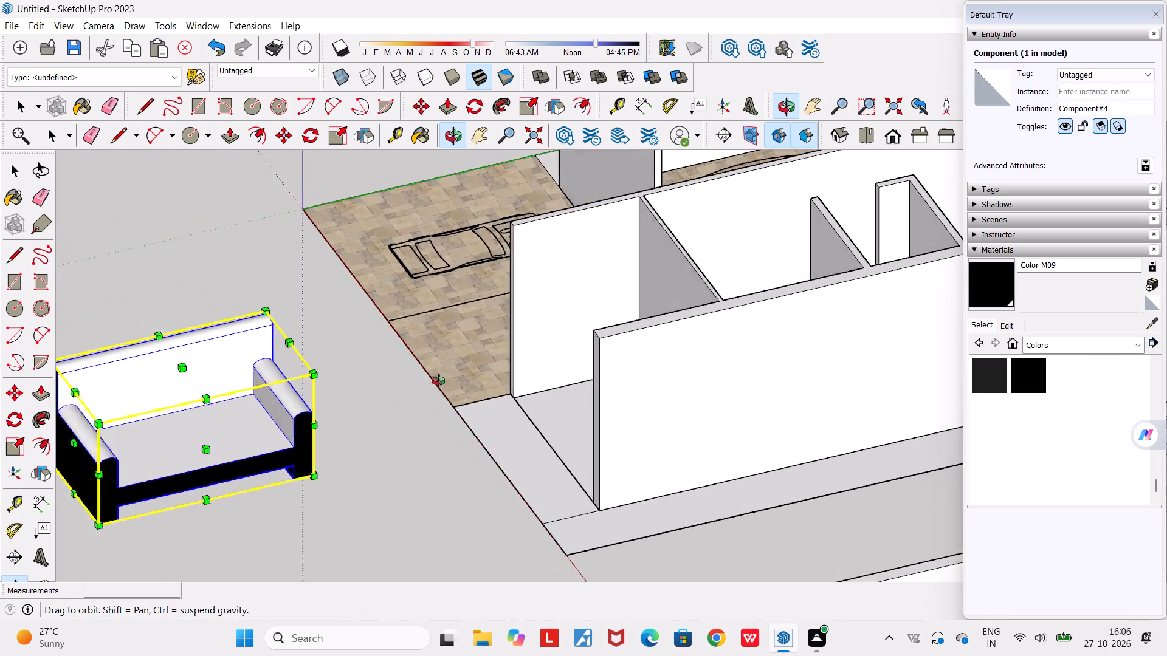
pyautogui.moveTo(438, 381); pyautogui.dragTo(673, 389, button='middle')
pyautogui.scroll(-8, 671, 389)
pyautogui.moveTo(569, 452); pyautogui.dragTo(750, 449, button='middle')
pyautogui.scroll(-9, 750, 449)
pyautogui.moveTo(833, 525); pyautogui.dragTo(653, 537, button='middle')
pyautogui.scroll(6, 689, 502)
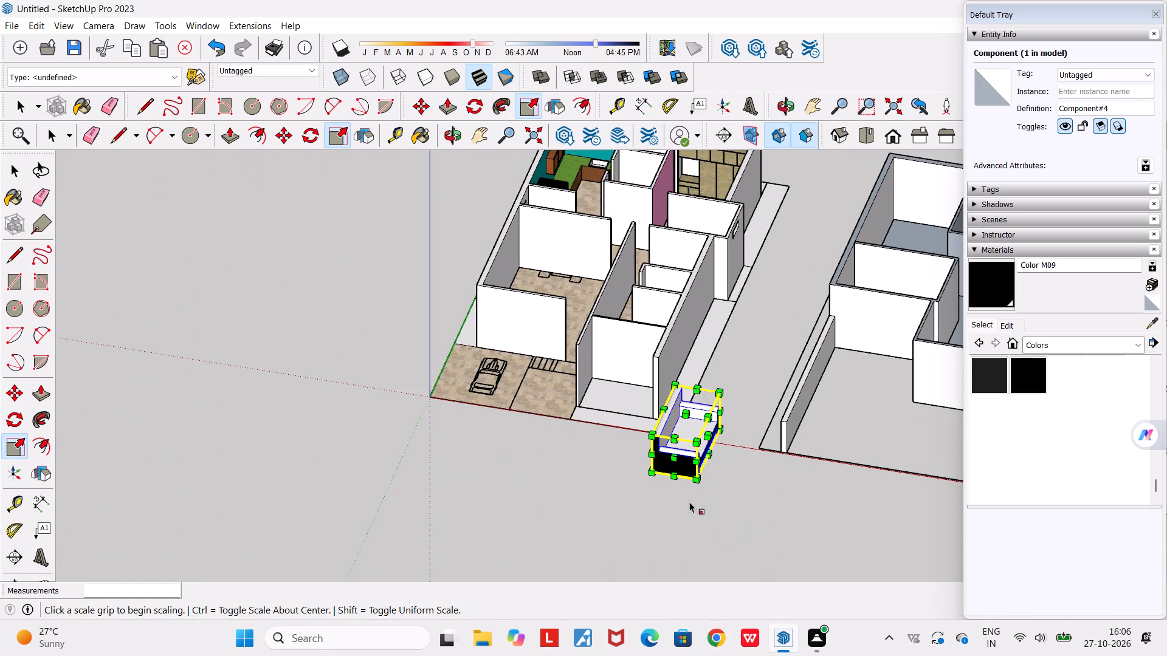
pyautogui.press('m')
pyautogui.press('Return')
pyautogui.scroll(5, 691, 473)
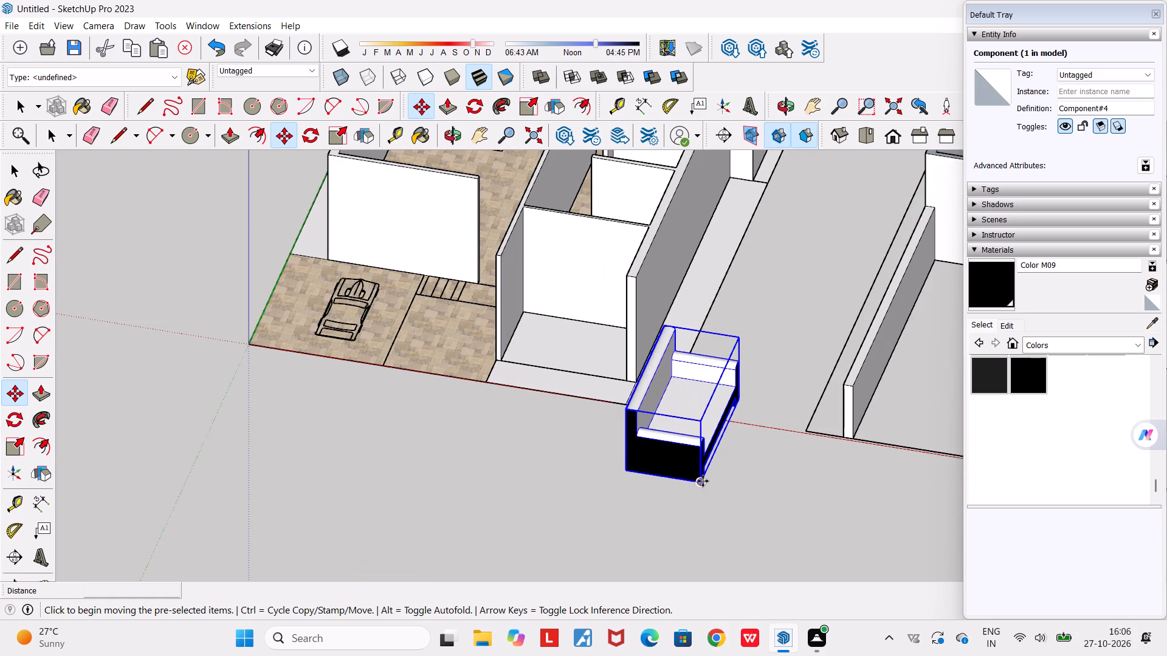
pyautogui.click(703, 487)
pyautogui.moveTo(613, 447); pyautogui.dragTo(636, 620, button='middle')
pyautogui.scroll(-4, 634, 620)
pyautogui.scroll(-3, 588, 489)
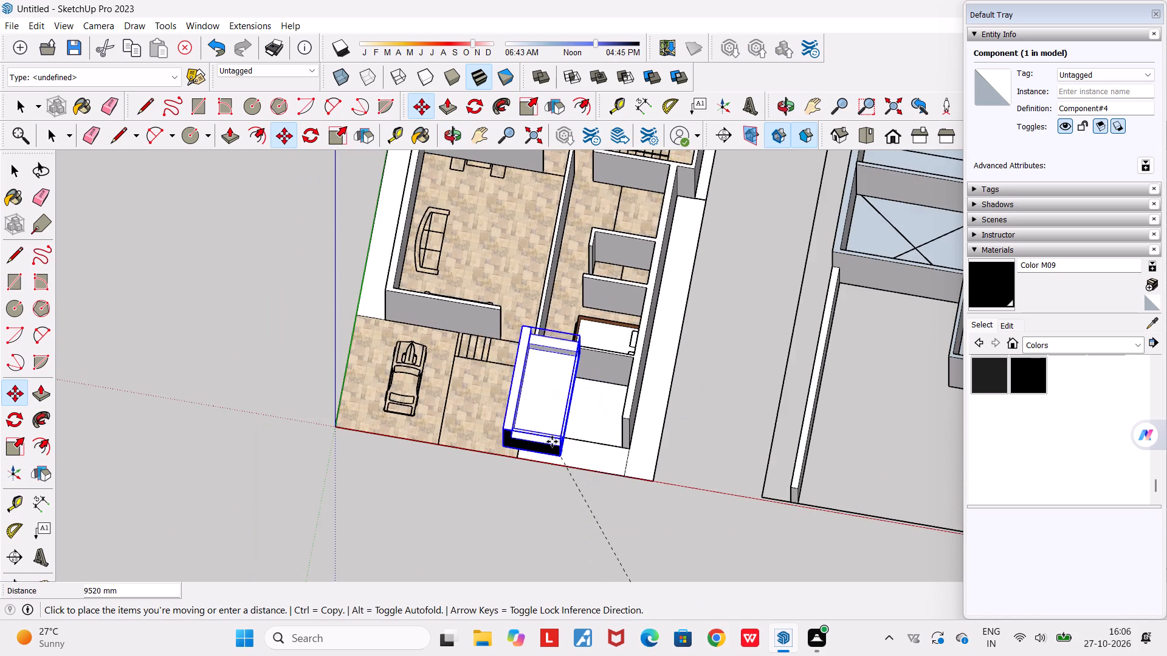
pyautogui.scroll(-3, 530, 403)
pyautogui.scroll(9, 464, 329)
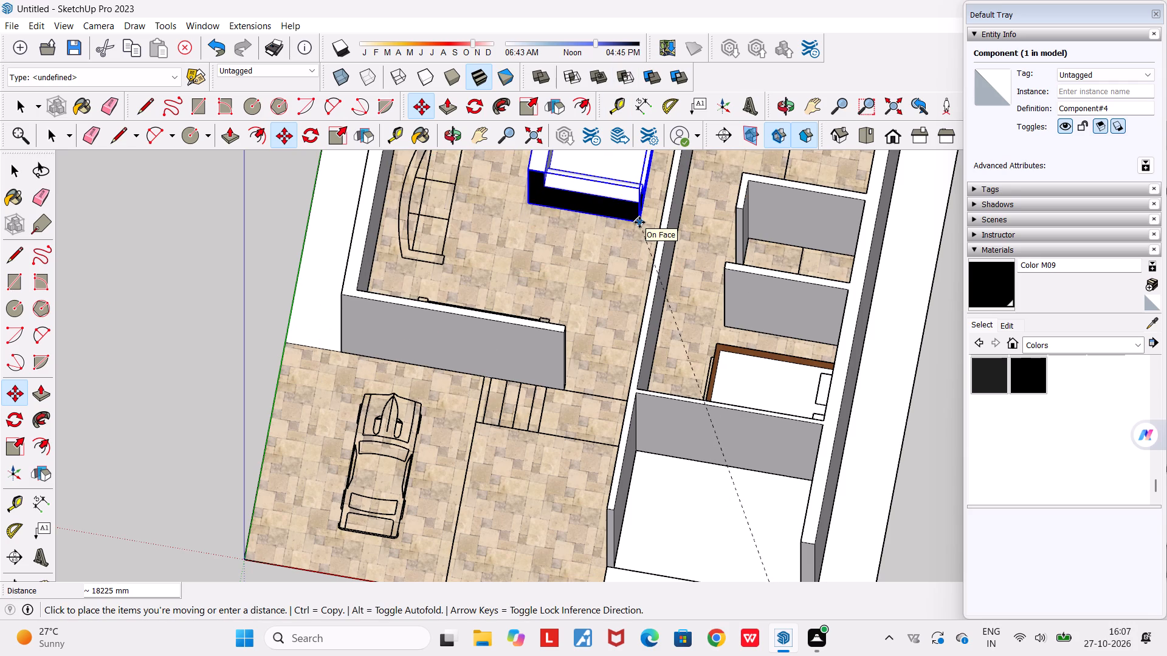
pyautogui.scroll(-6, 573, 547)
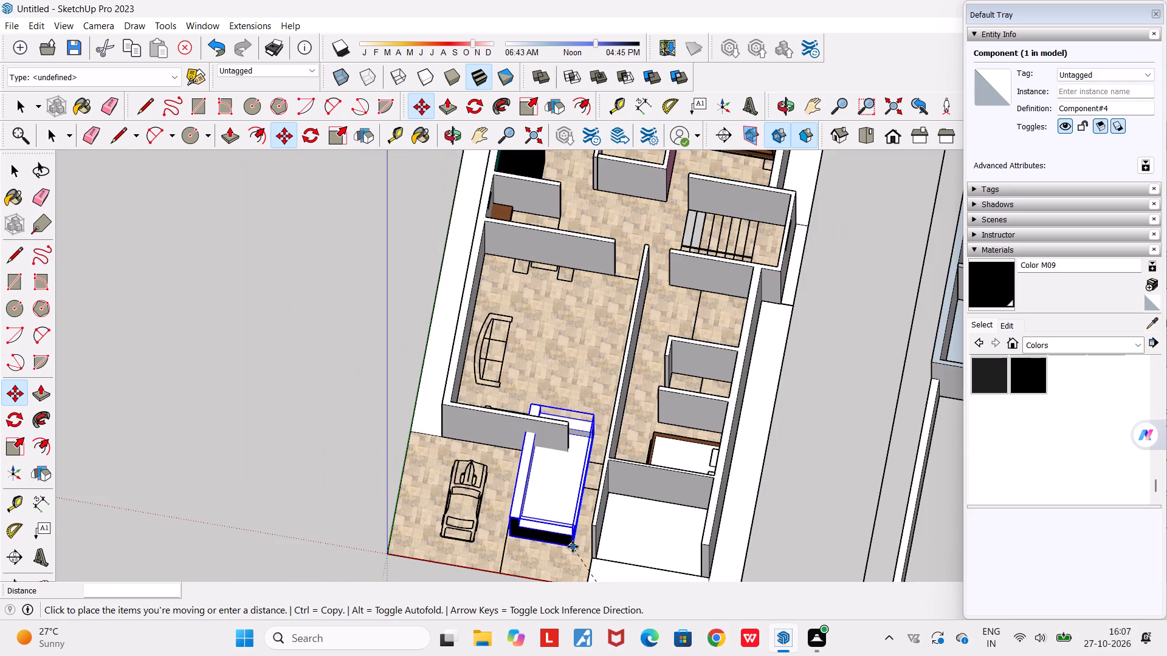
pyautogui.scroll(6, 547, 428)
pyautogui.scroll(4, 530, 368)
pyautogui.moveTo(530, 367); pyautogui.dragTo(500, 348, button='middle')
pyautogui.click(512, 363)
pyautogui.moveTo(535, 400); pyautogui.dragTo(475, 363, button='middle')
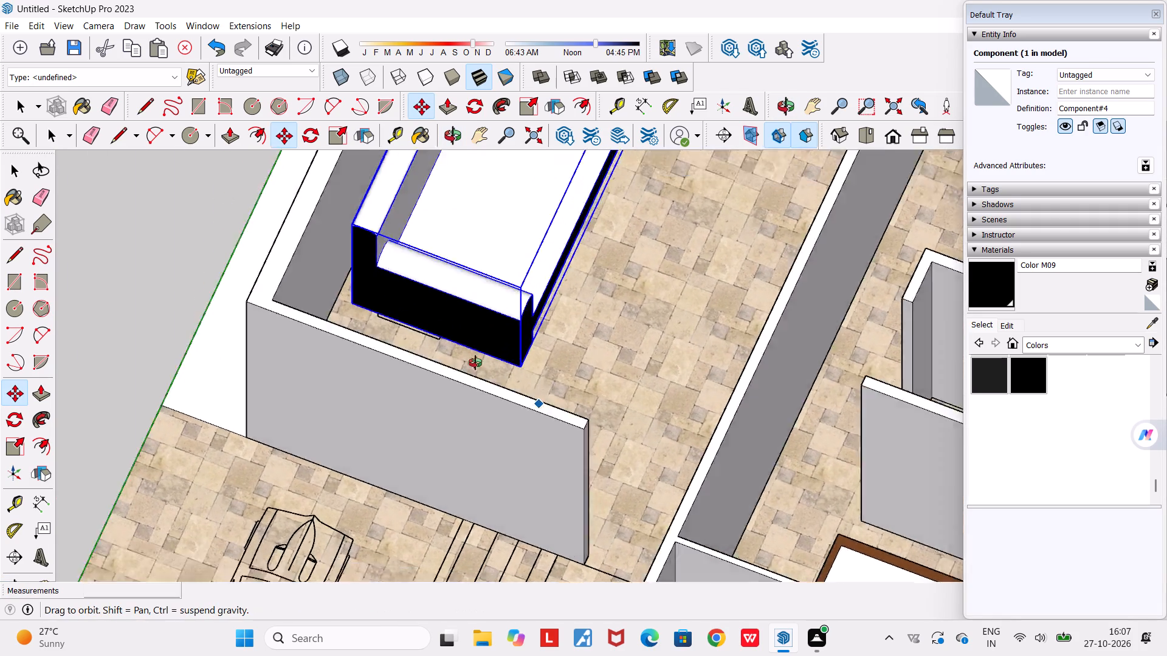
pyautogui.moveTo(475, 363); pyautogui.dragTo(407, 323, button='middle')
pyautogui.scroll(-8, 407, 323)
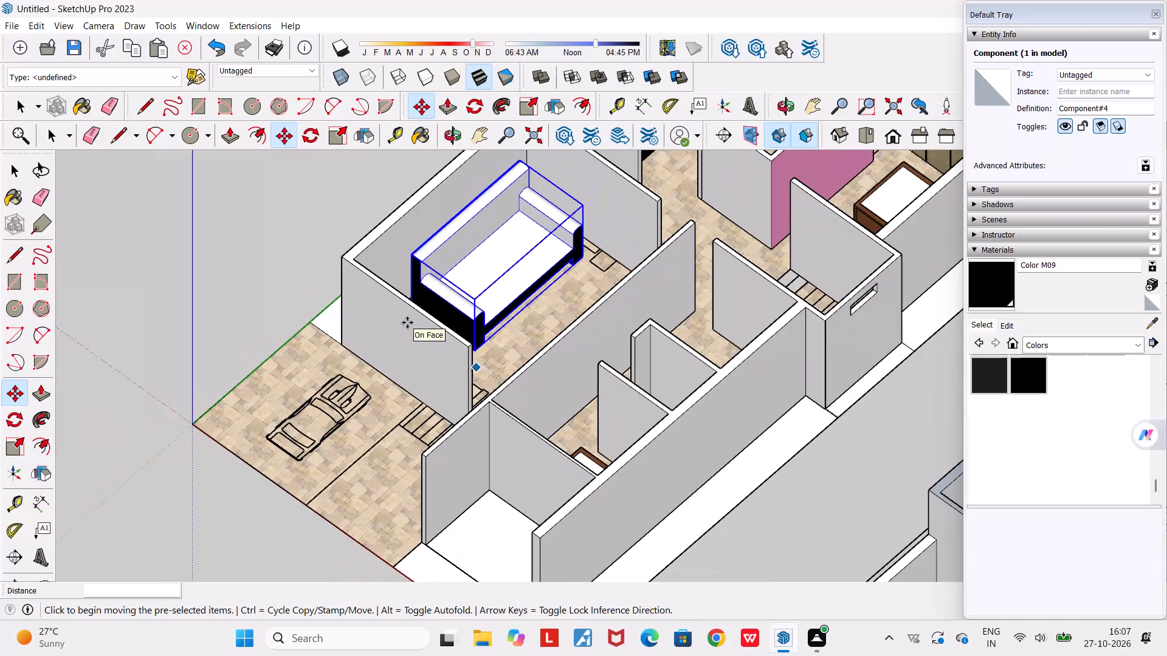
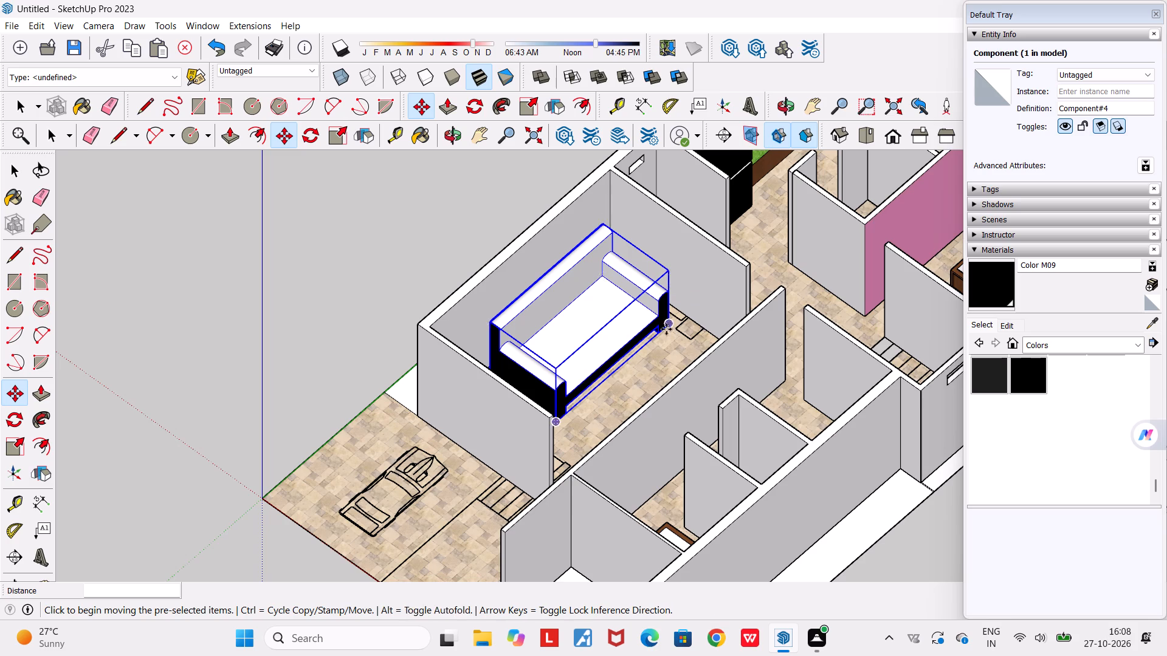
# Scale the sofa's length to about 0.90 from one armrest end and its depth to about 0.78 from the front.
pyautogui.scroll(2, 624, 377)
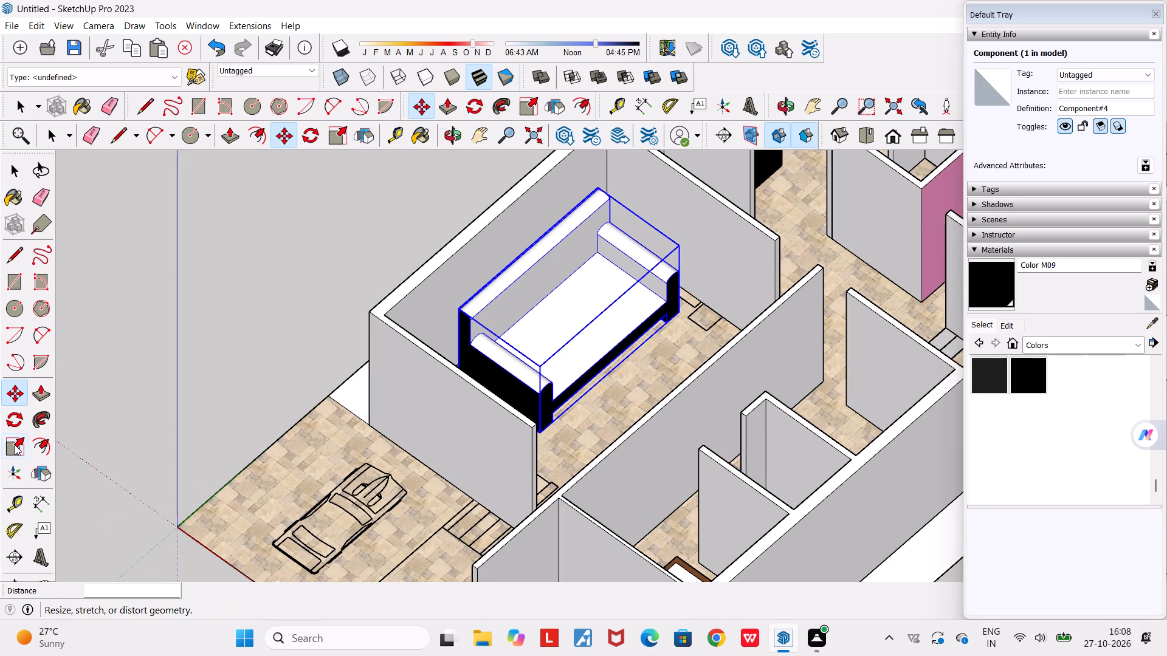
pyautogui.click(15, 445)
pyautogui.scroll(2, 514, 344)
pyautogui.moveTo(506, 344); pyautogui.dragTo(442, 343, button='middle')
pyautogui.scroll(-2, 442, 343)
pyautogui.click(482, 354)
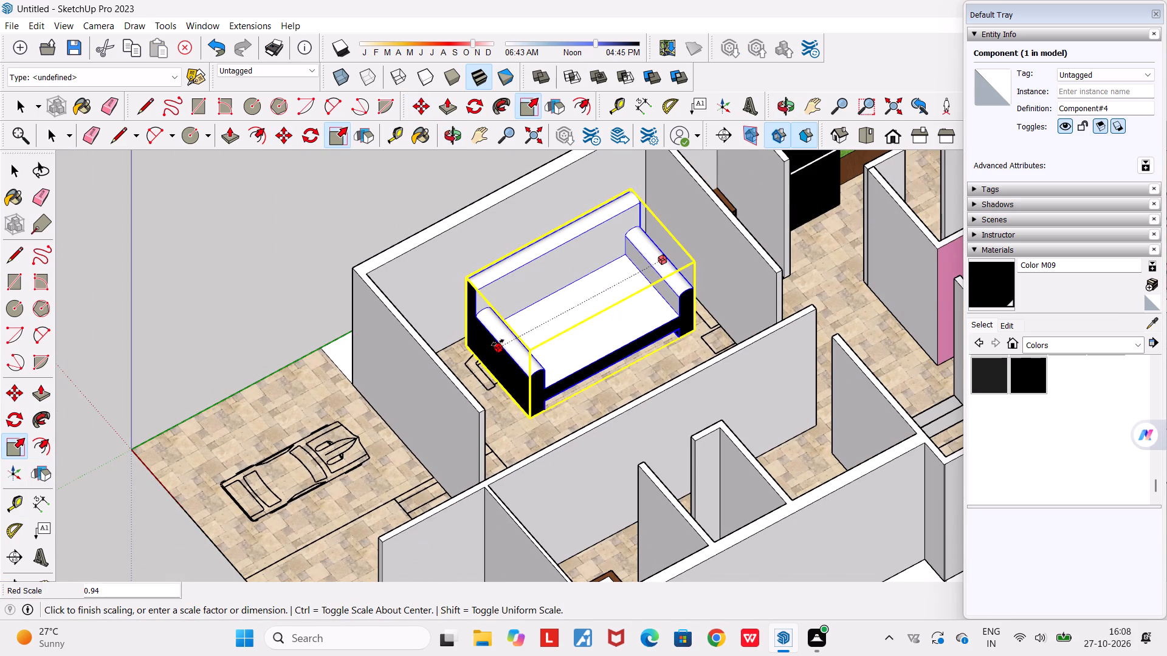
pyautogui.click(503, 340)
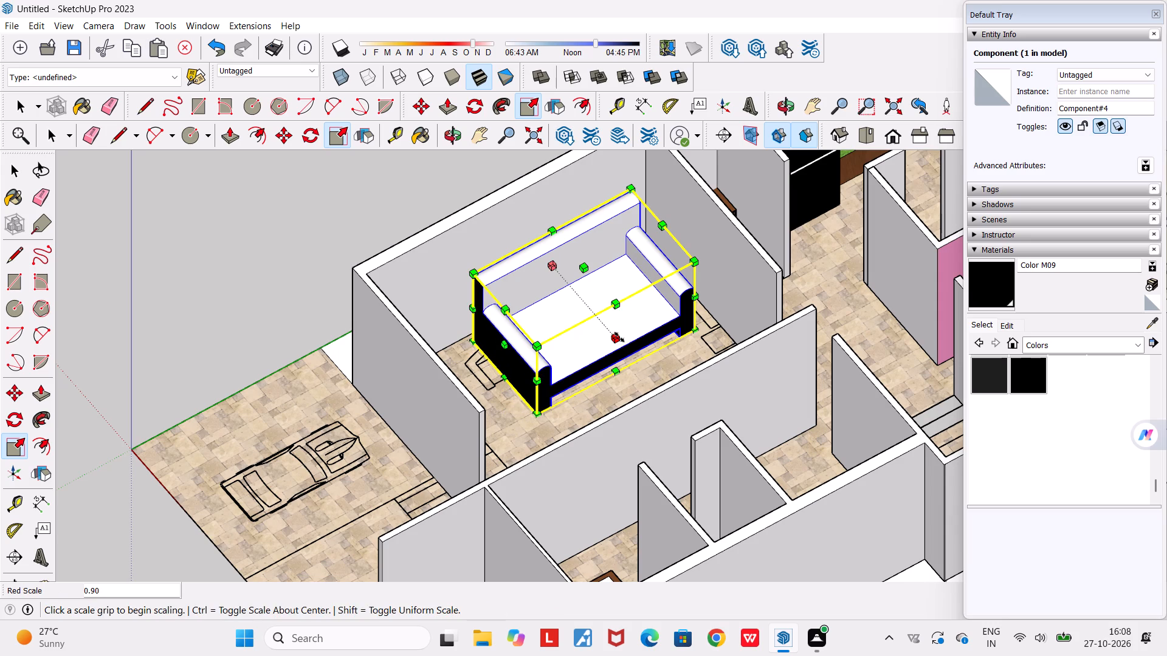
pyautogui.click(619, 337)
pyautogui.click(599, 324)
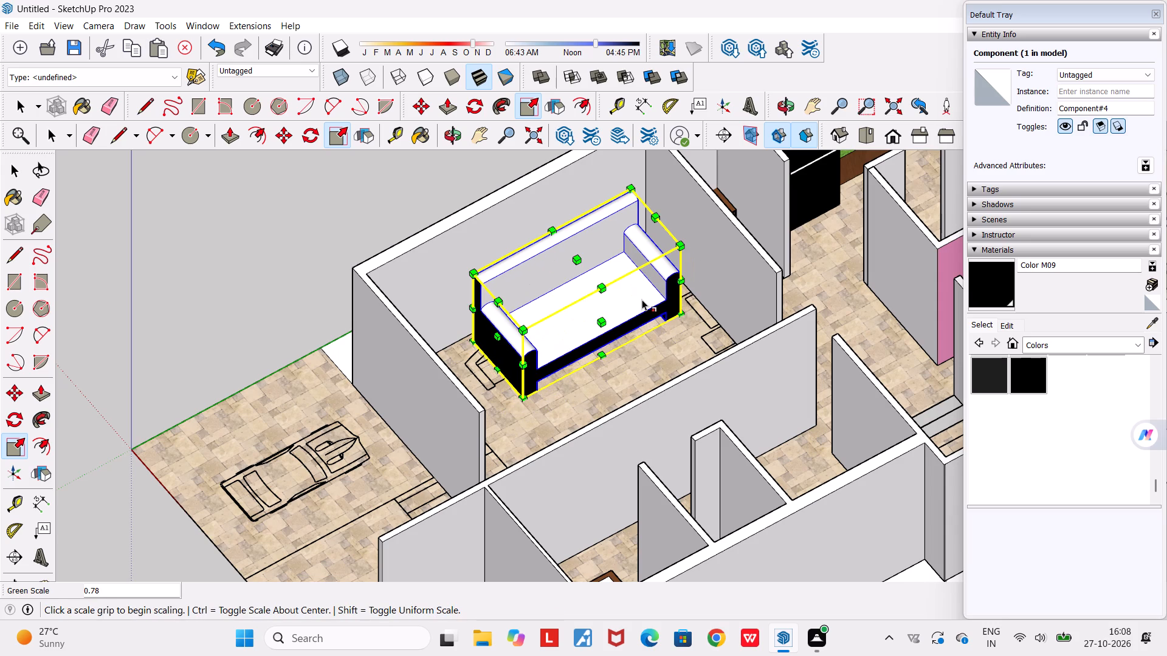
# Move the sofa by its front bottom corner about 456 mm across the living room floor, towards the car porch wall.
pyautogui.moveTo(587, 337); pyautogui.dragTo(1039, 369, button='middle')
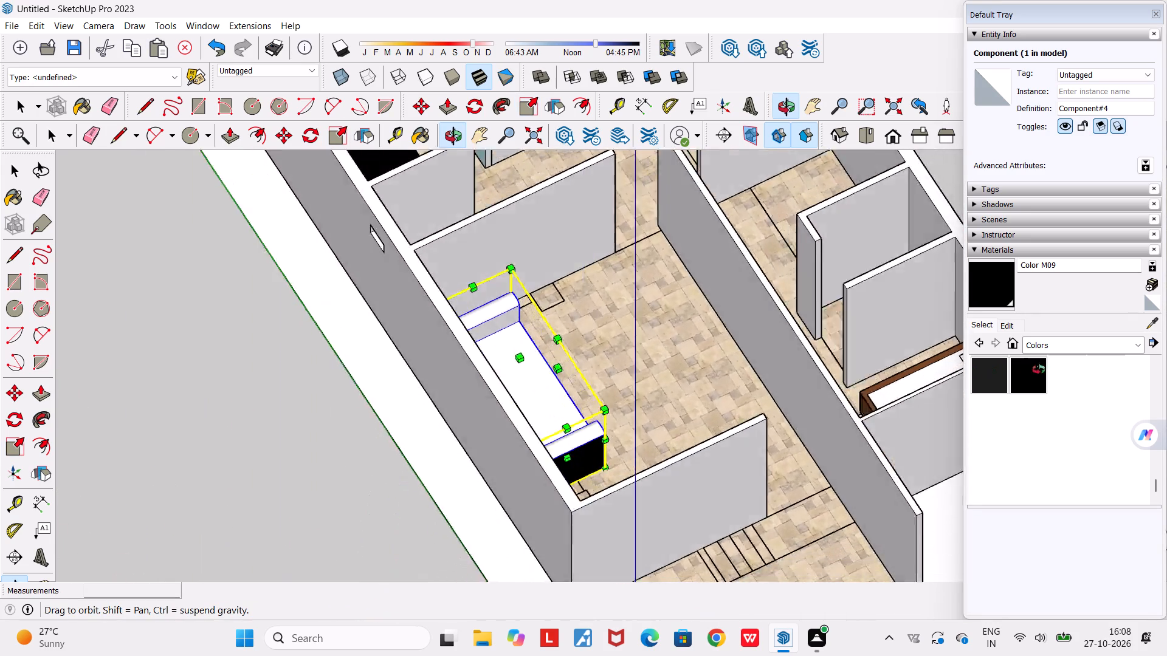
pyautogui.moveTo(1039, 369); pyautogui.dragTo(1069, 368, button='middle')
pyautogui.scroll(-1, 1069, 368)
pyautogui.moveTo(653, 433); pyautogui.dragTo(253, 457, button='middle')
pyautogui.scroll(-3, 250, 457)
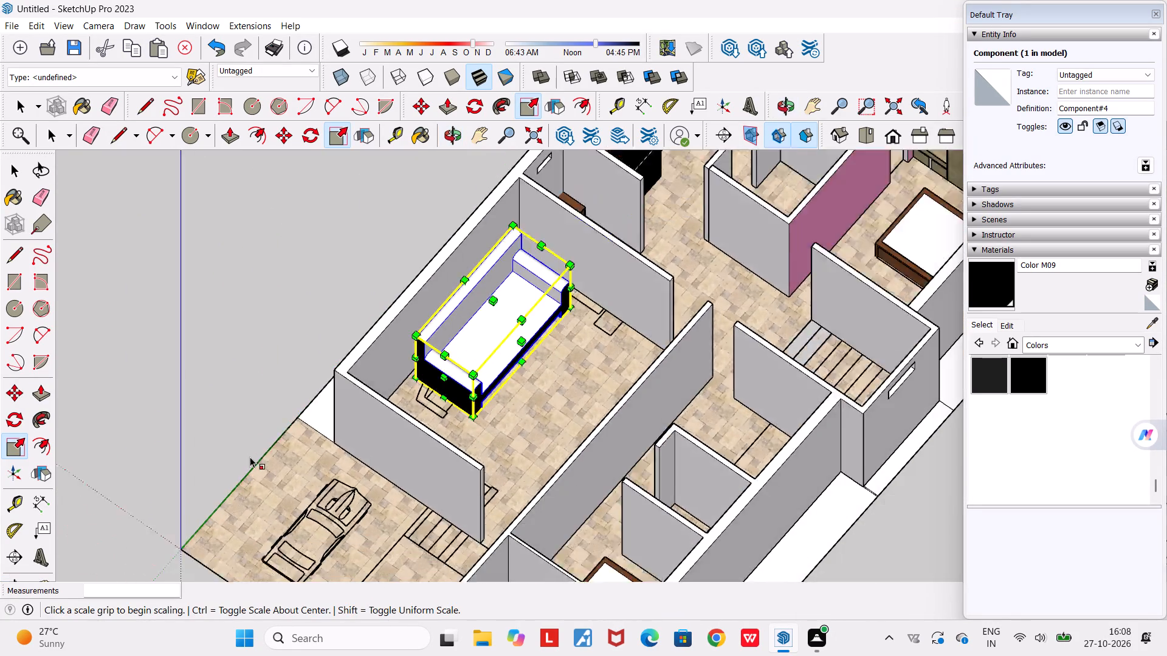
pyautogui.scroll(-2, 250, 457)
pyautogui.scroll(5, 387, 342)
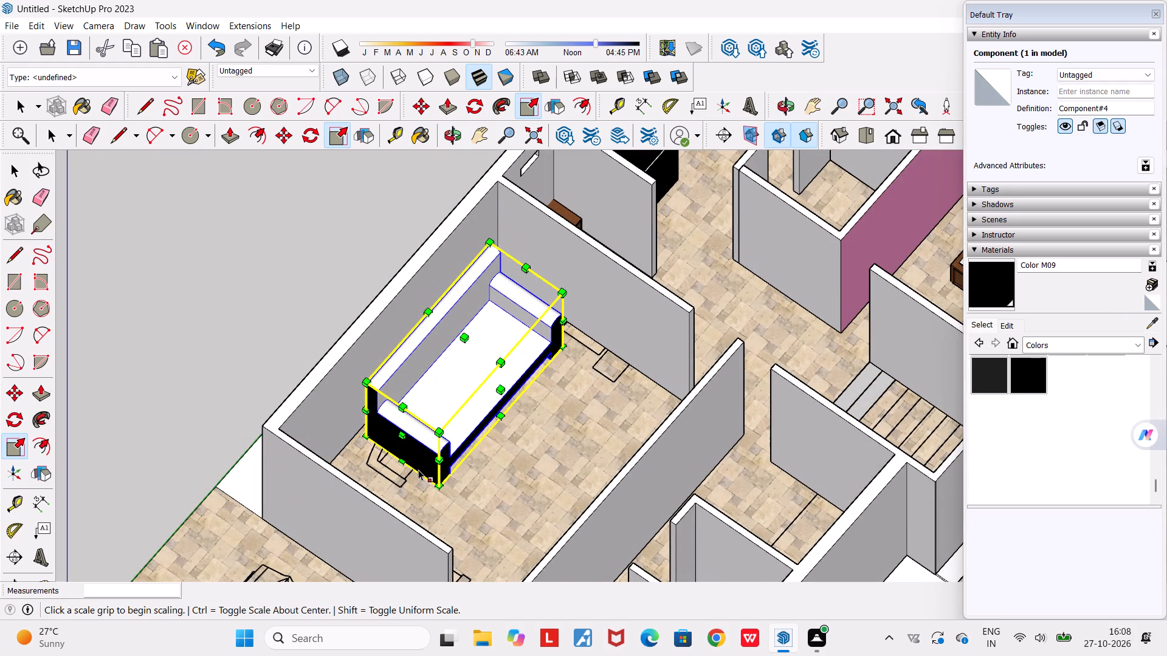
pyautogui.press('m')
pyautogui.click(438, 487)
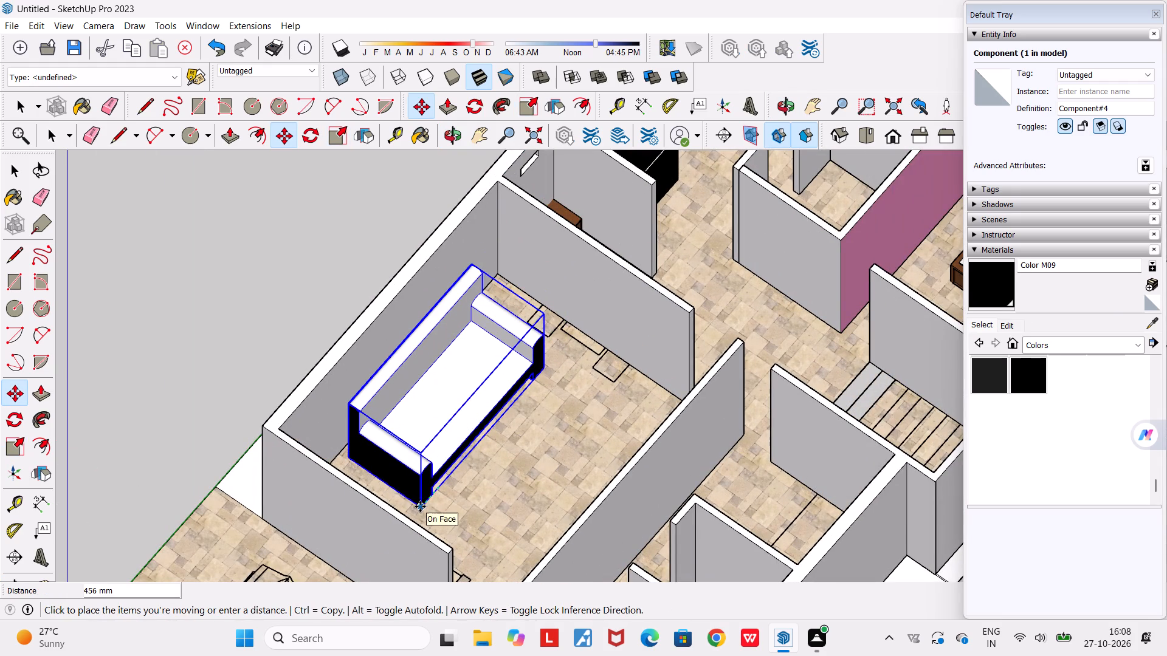
pyautogui.click(420, 507)
# Reduce the sofa's height slightly from the top and scale its depth to about 0.7 from the front.
pyautogui.scroll(-4, 453, 422)
pyautogui.scroll(4, 453, 422)
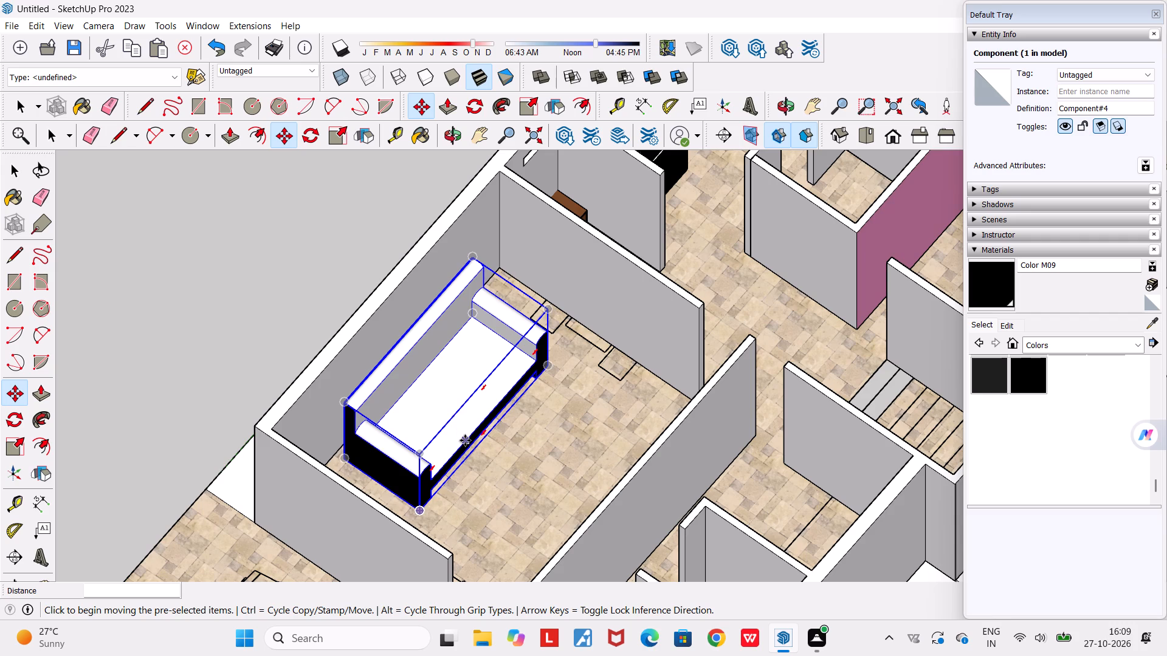
pyautogui.scroll(2, 465, 440)
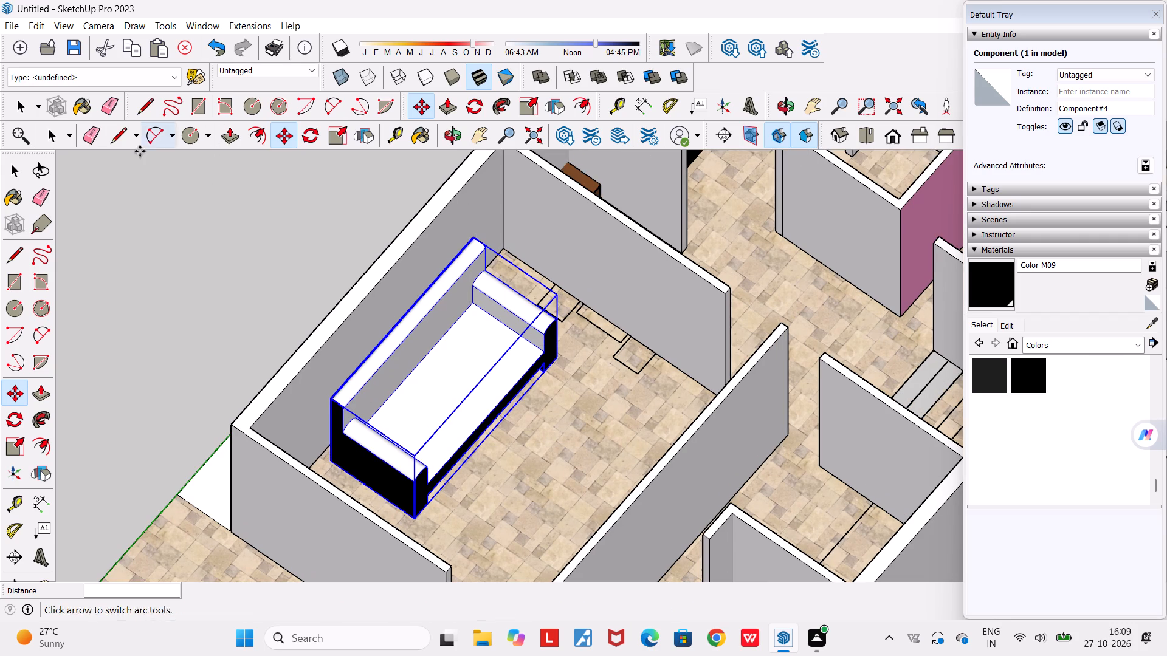
pyautogui.click(17, 440)
pyautogui.scroll(2, 388, 422)
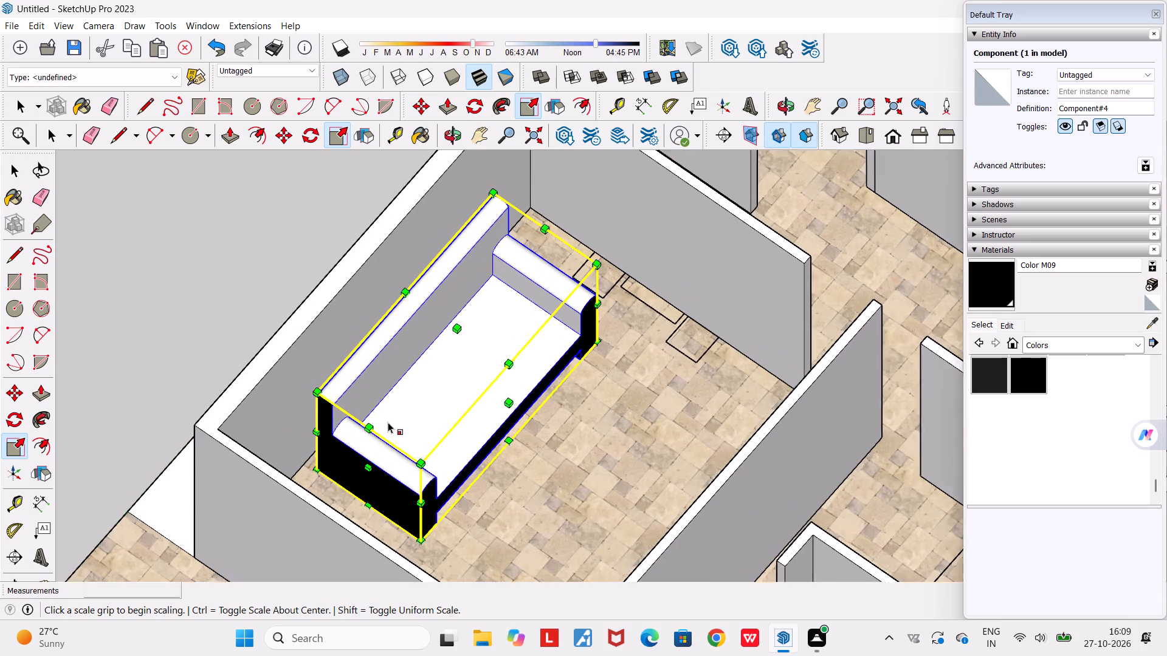
pyautogui.scroll(1, 388, 422)
pyautogui.click(466, 322)
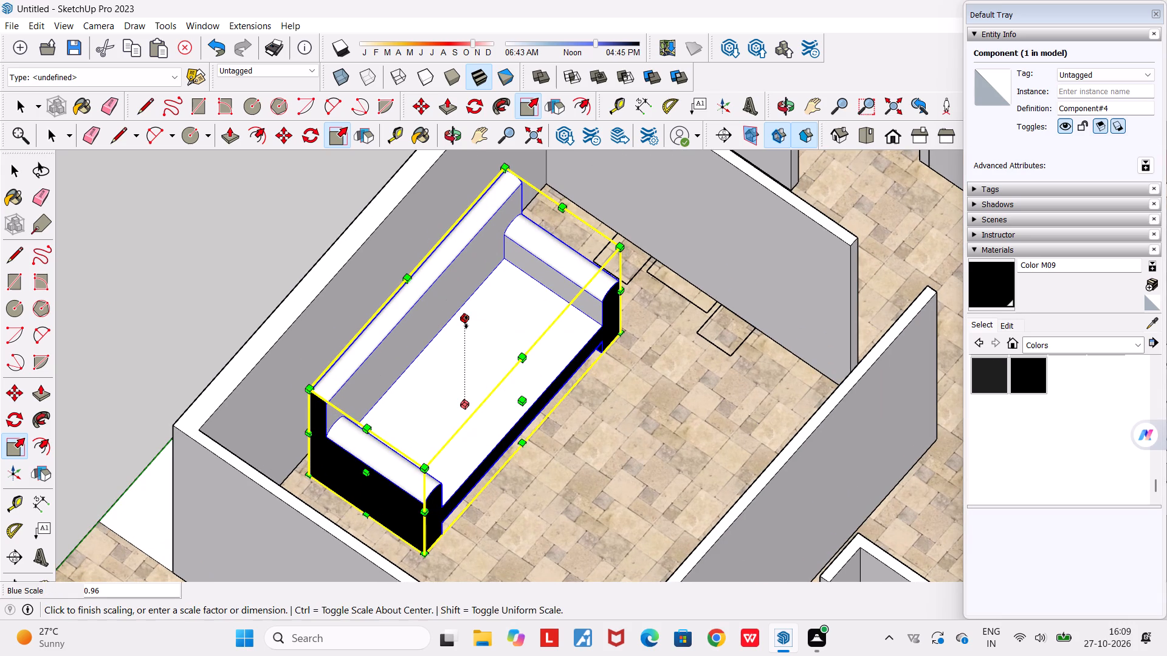
pyautogui.click(468, 334)
pyautogui.scroll(1, 432, 364)
pyautogui.moveTo(417, 356); pyautogui.dragTo(283, 278, button='middle')
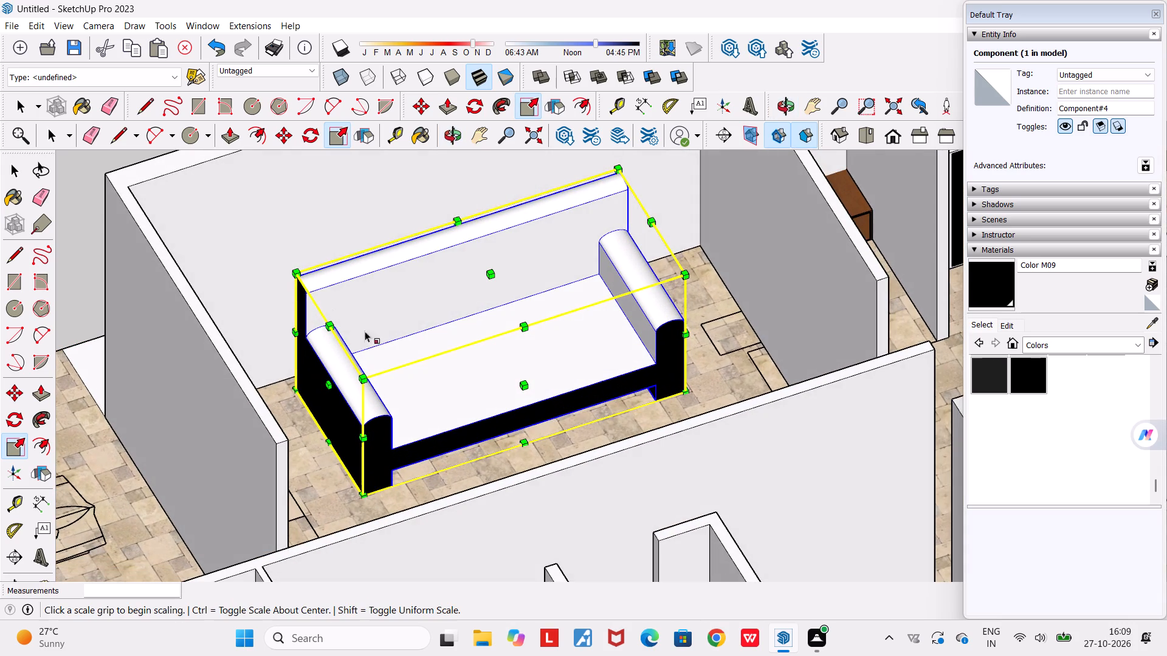
pyautogui.click(527, 390)
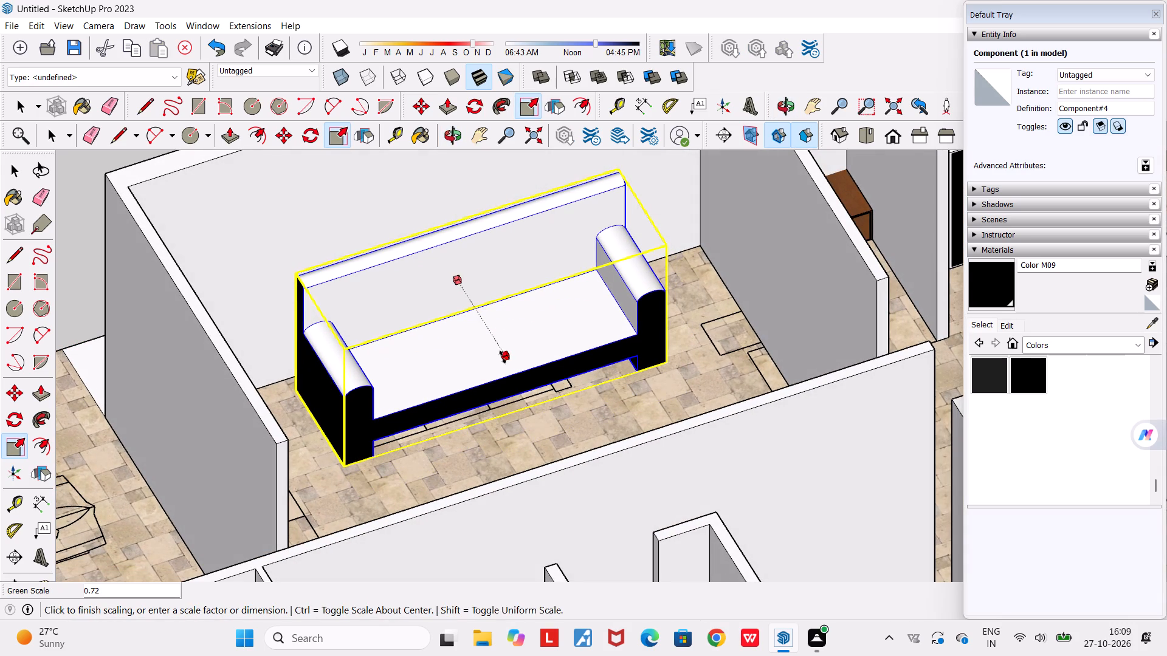
pyautogui.click(495, 357)
# Scale the sofa's length to about 0.74 from the armrest end farther from the car porch.
pyautogui.moveTo(514, 378); pyautogui.dragTo(286, 393, button='middle')
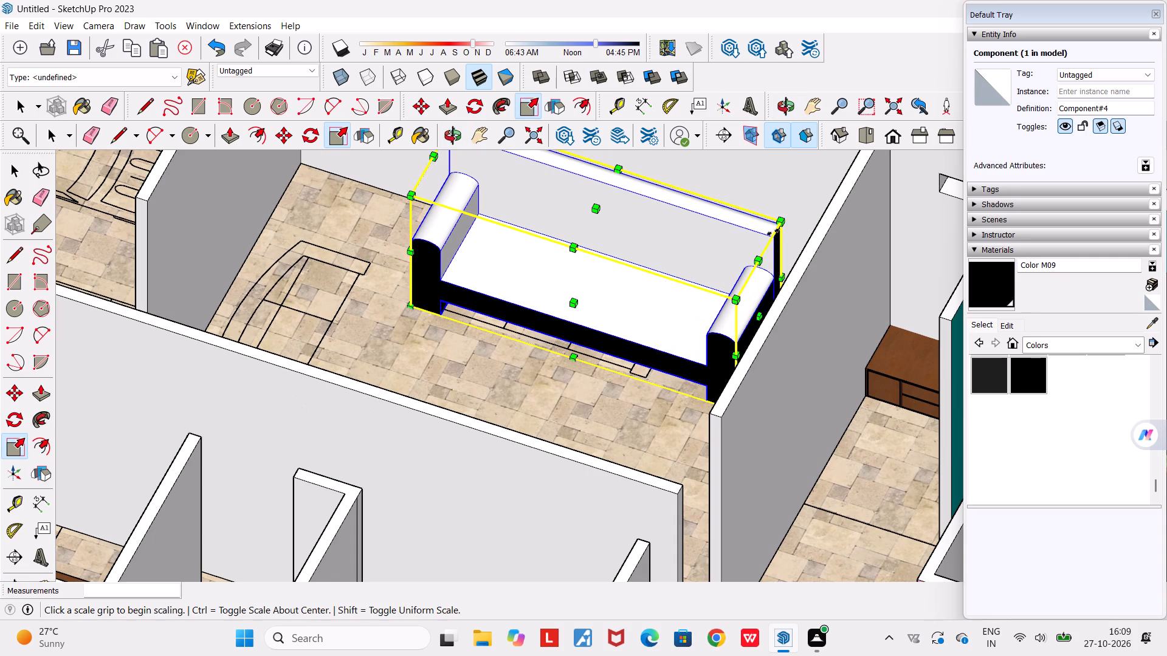
pyautogui.scroll(1, 746, 325)
pyautogui.moveTo(759, 331); pyautogui.dragTo(839, 338, button='middle')
pyautogui.scroll(3, 717, 283)
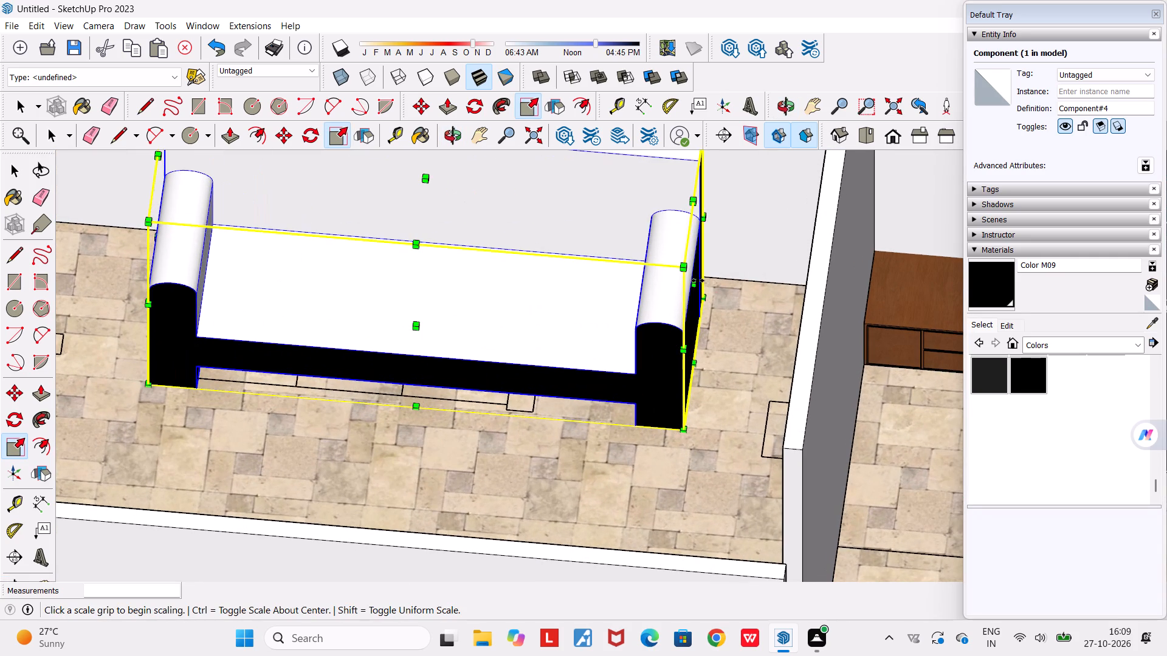
pyautogui.click(698, 281)
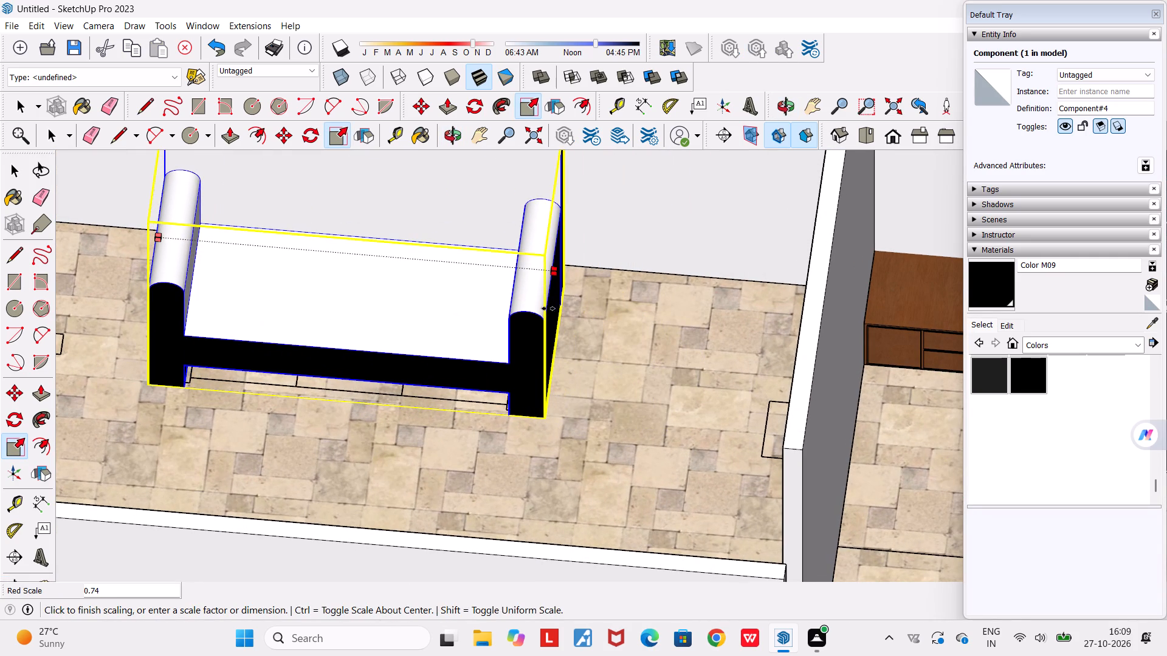
pyautogui.click(545, 307)
# Shorten the sofa very slightly from the armrest end nearer the car porch.
pyautogui.moveTo(562, 350); pyautogui.dragTo(708, 329, button='middle')
pyautogui.scroll(-6, 708, 329)
pyautogui.moveTo(587, 386); pyautogui.dragTo(622, 397, button='middle')
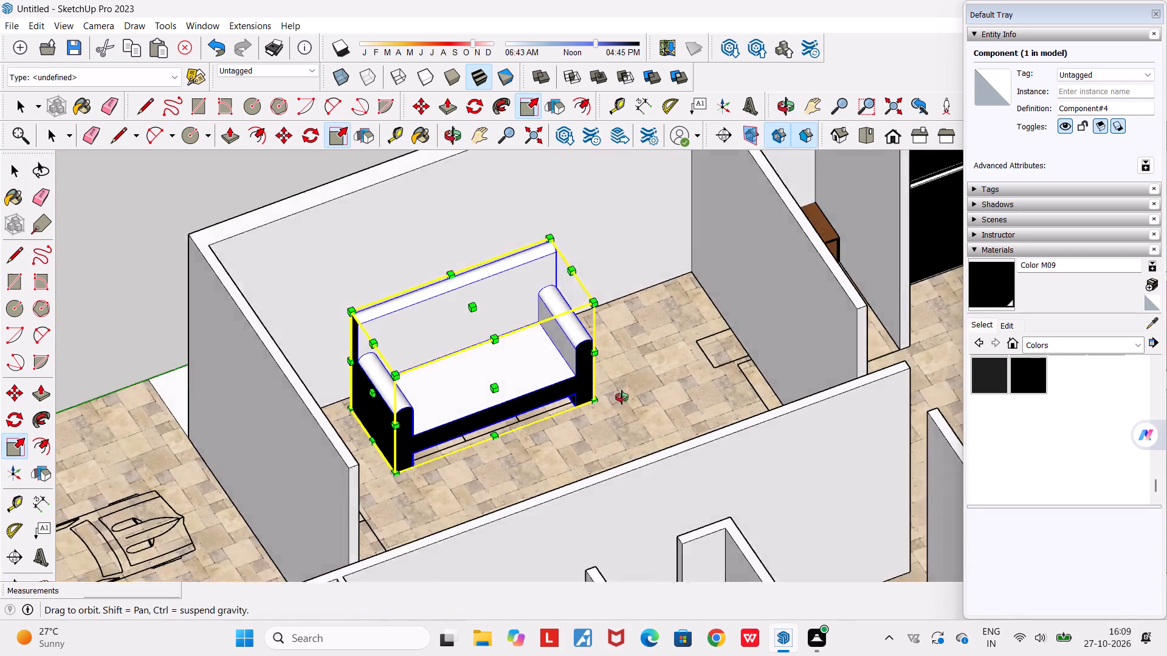
pyautogui.moveTo(622, 397); pyautogui.dragTo(751, 421, button='middle')
pyautogui.scroll(-3, 751, 421)
pyautogui.moveTo(674, 439); pyautogui.dragTo(576, 466, button='middle')
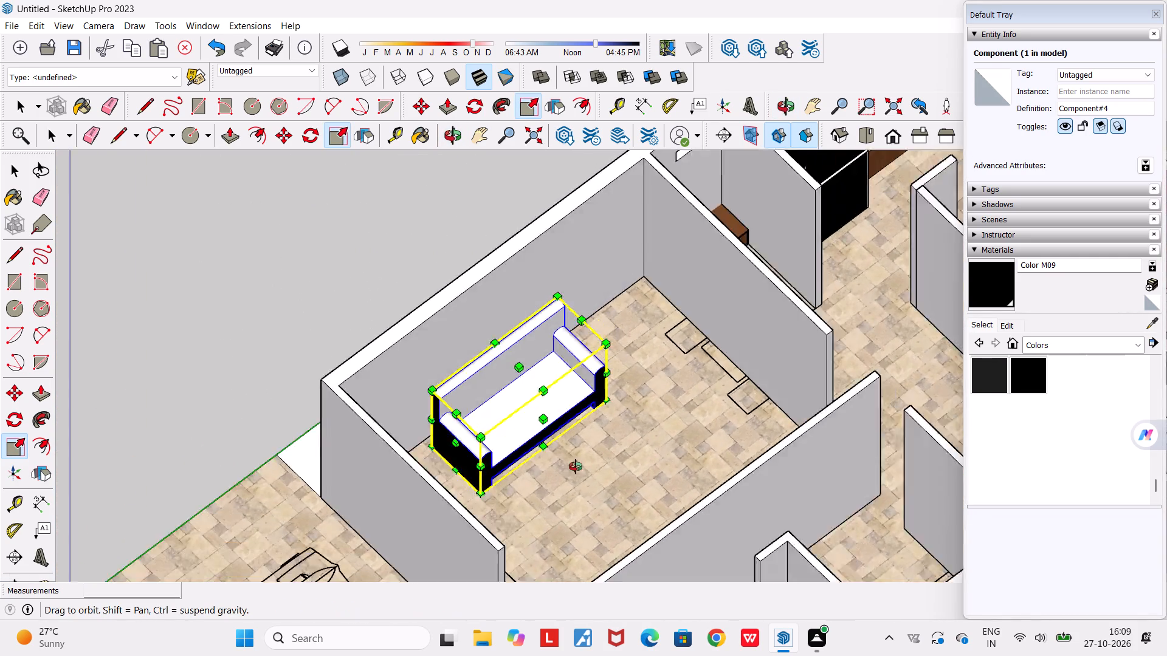
pyautogui.moveTo(576, 466); pyautogui.dragTo(309, 499, button='middle')
pyautogui.scroll(3, 425, 384)
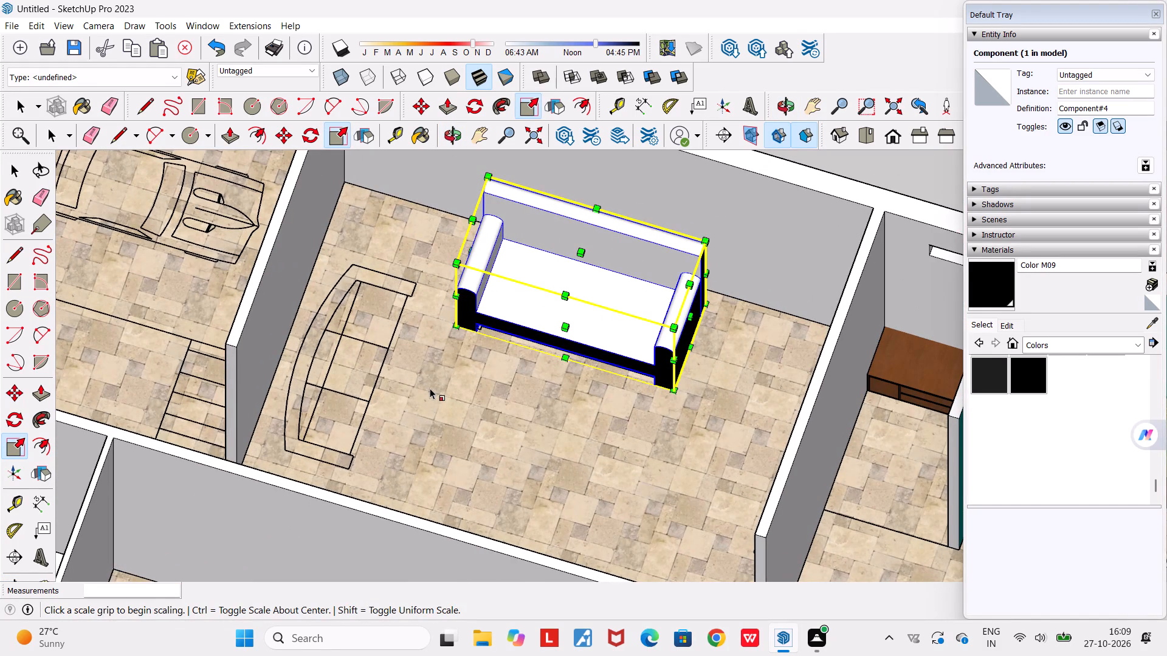
pyautogui.moveTo(430, 389); pyautogui.dragTo(935, 390, button='middle')
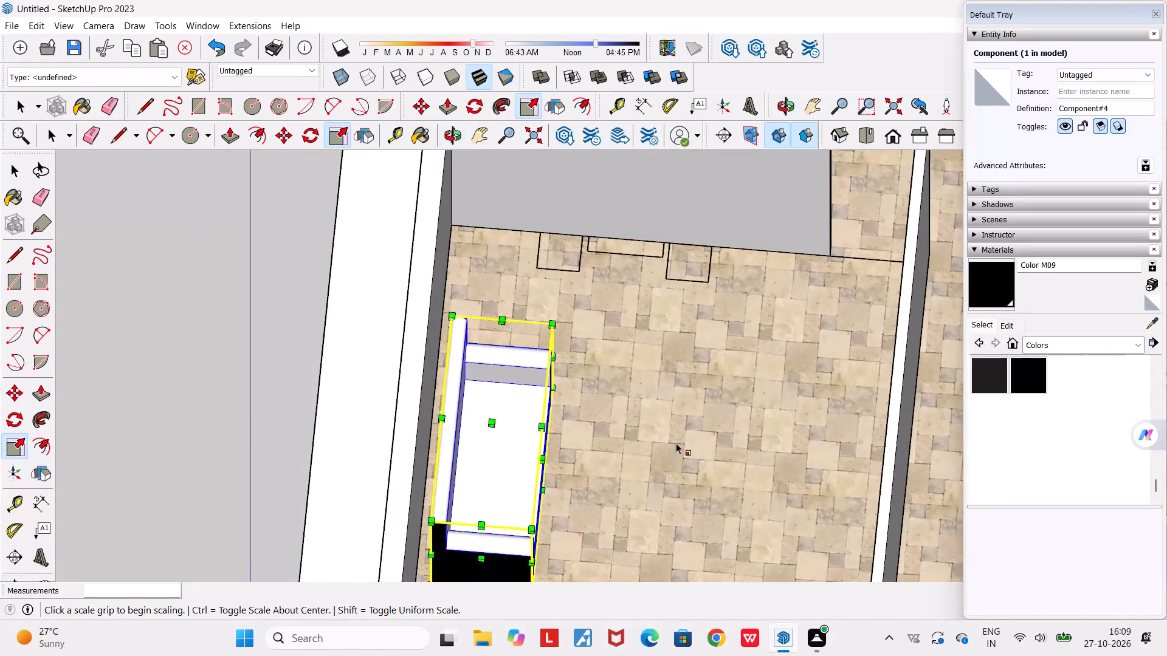
pyautogui.moveTo(568, 461); pyautogui.dragTo(48, 365, button='middle')
pyautogui.scroll(2, 524, 324)
pyautogui.moveTo(500, 345); pyautogui.dragTo(664, 369, button='middle')
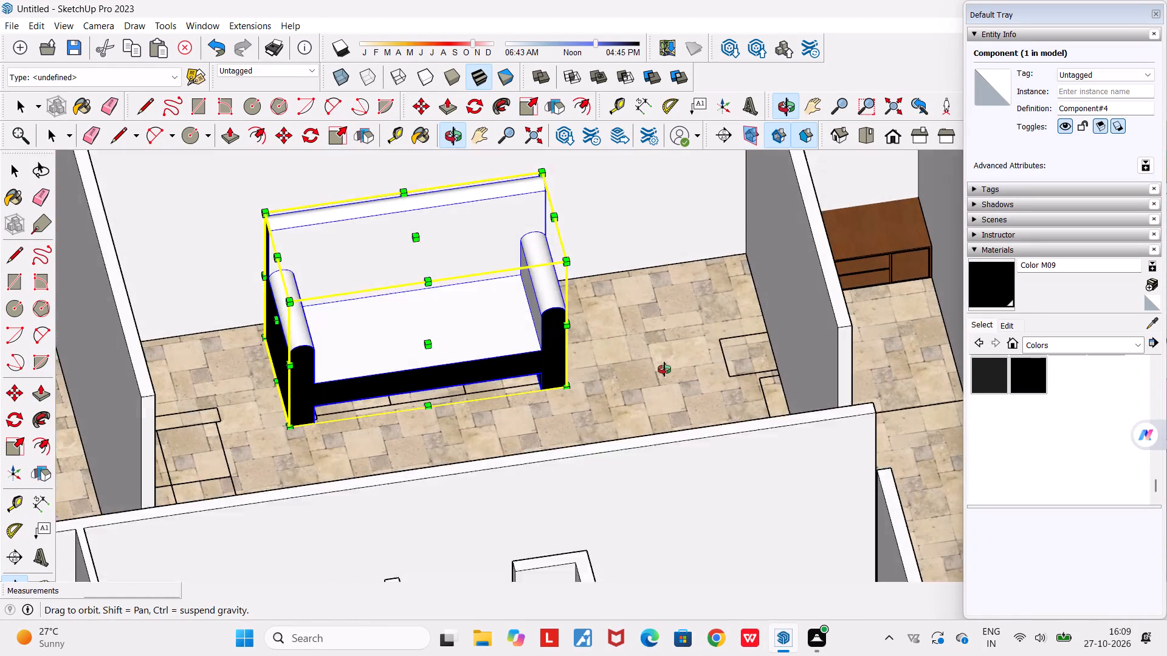
pyautogui.moveTo(664, 369); pyautogui.dragTo(648, 386, button='middle')
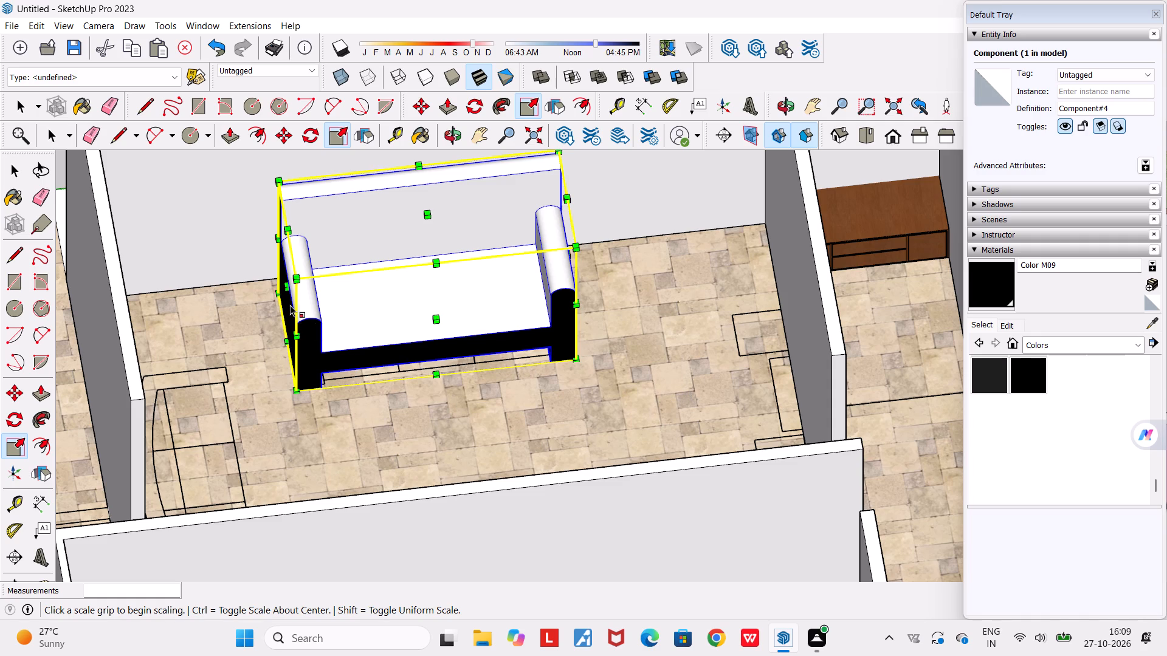
pyautogui.scroll(2, 290, 305)
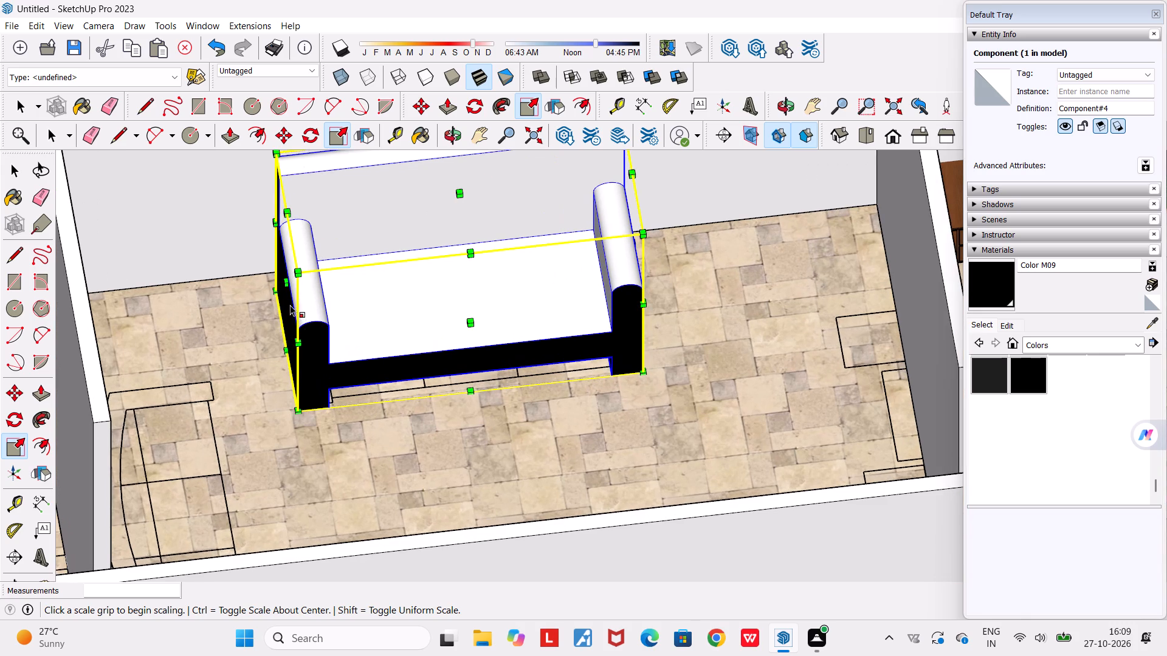
pyautogui.click(290, 279)
pyautogui.click(295, 279)
pyautogui.scroll(-3, 314, 338)
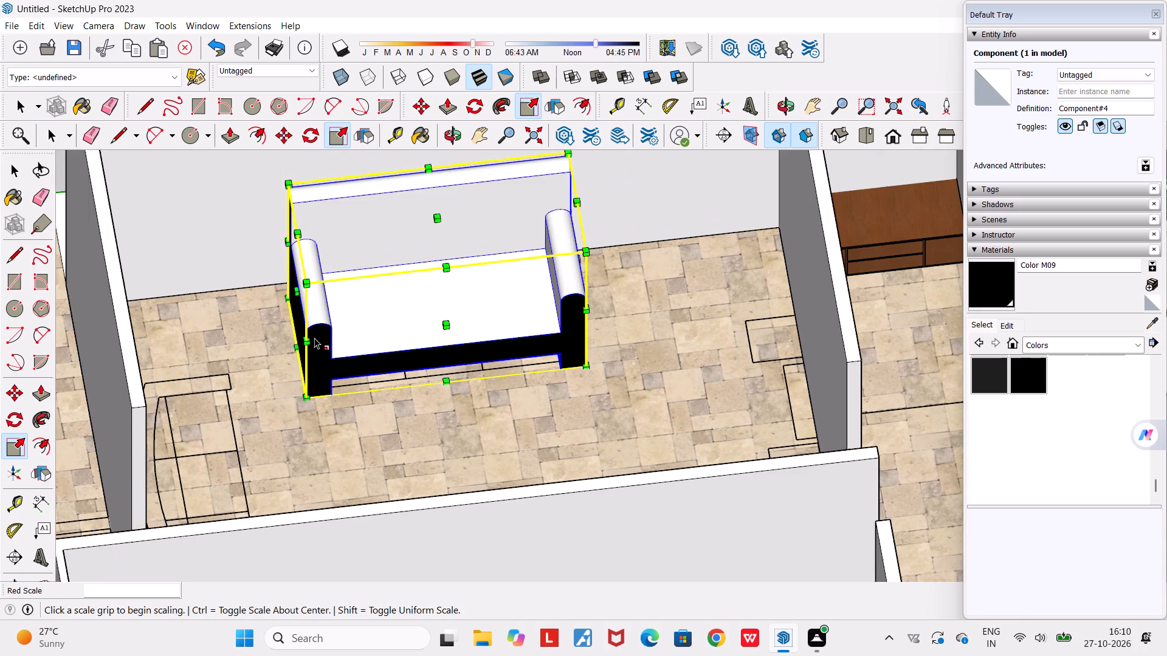
# Examine the resized sofa's fit in the living room and its proportions against the rest of the house.
pyautogui.moveTo(325, 398); pyautogui.dragTo(553, 426, button='middle')
pyautogui.scroll(-3, 552, 426)
pyautogui.moveTo(526, 445); pyautogui.dragTo(793, 466, button='middle')
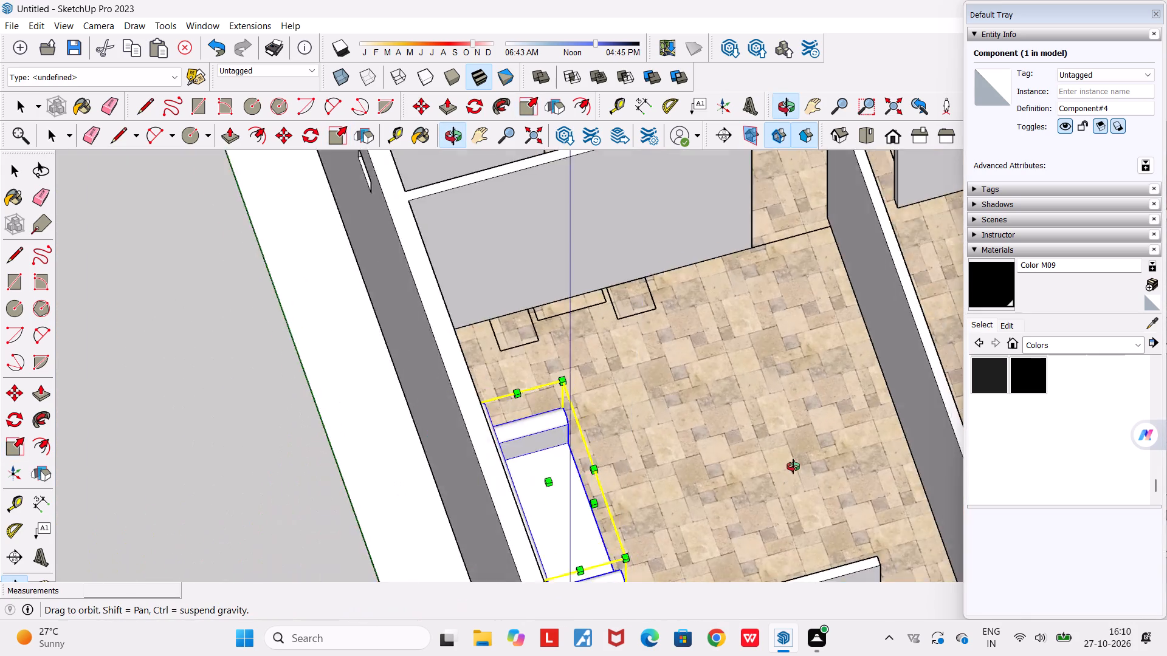
pyautogui.moveTo(793, 466); pyautogui.dragTo(803, 462, button='middle')
pyautogui.scroll(-4, 803, 462)
pyautogui.moveTo(755, 525); pyautogui.dragTo(210, 490, button='middle')
pyautogui.scroll(-3, 210, 490)
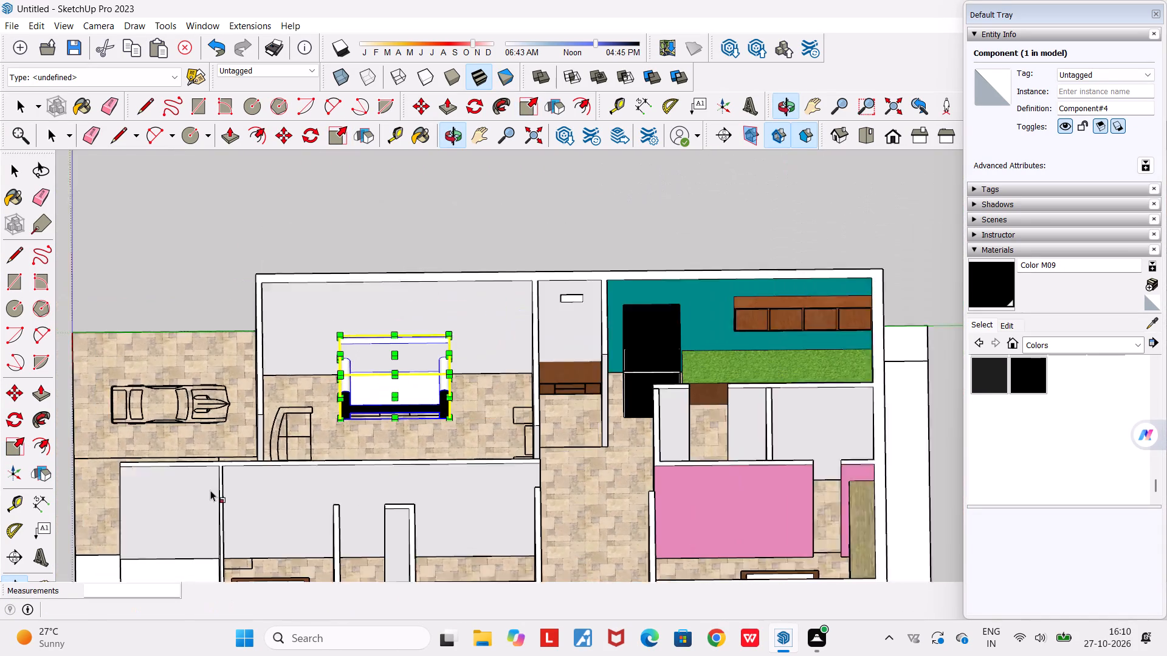
pyautogui.scroll(-1, 210, 490)
pyautogui.moveTo(291, 464); pyautogui.dragTo(104, 408, button='middle')
pyautogui.scroll(-4, 104, 408)
pyautogui.scroll(3, 252, 341)
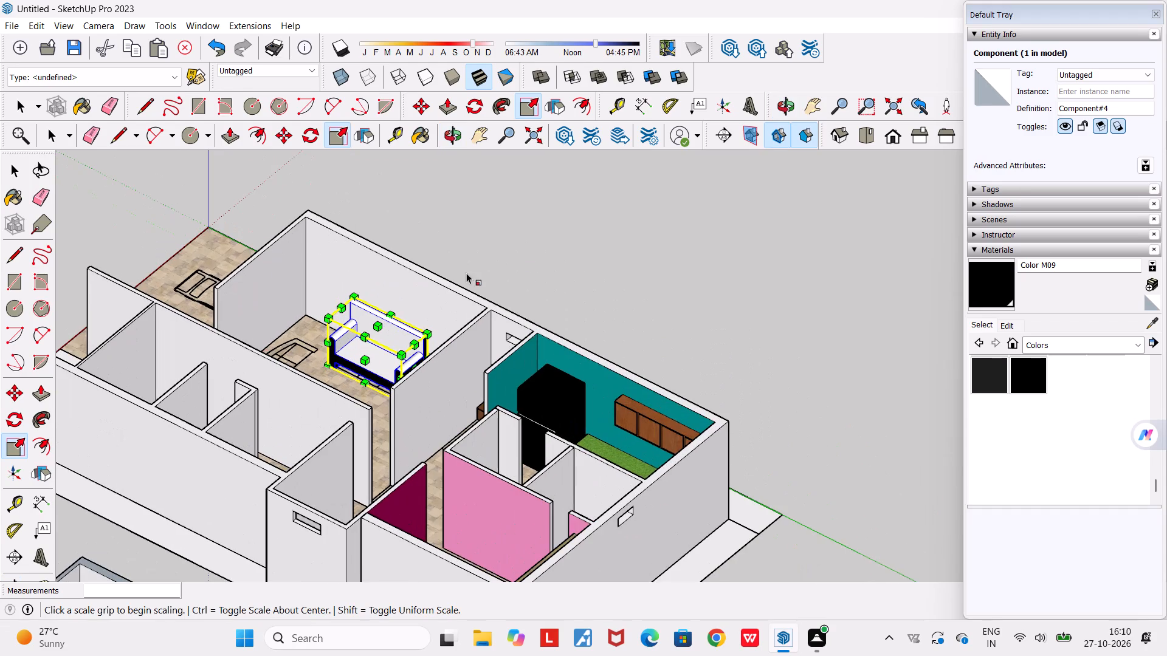
pyautogui.click(522, 258)
pyautogui.press('Escape')
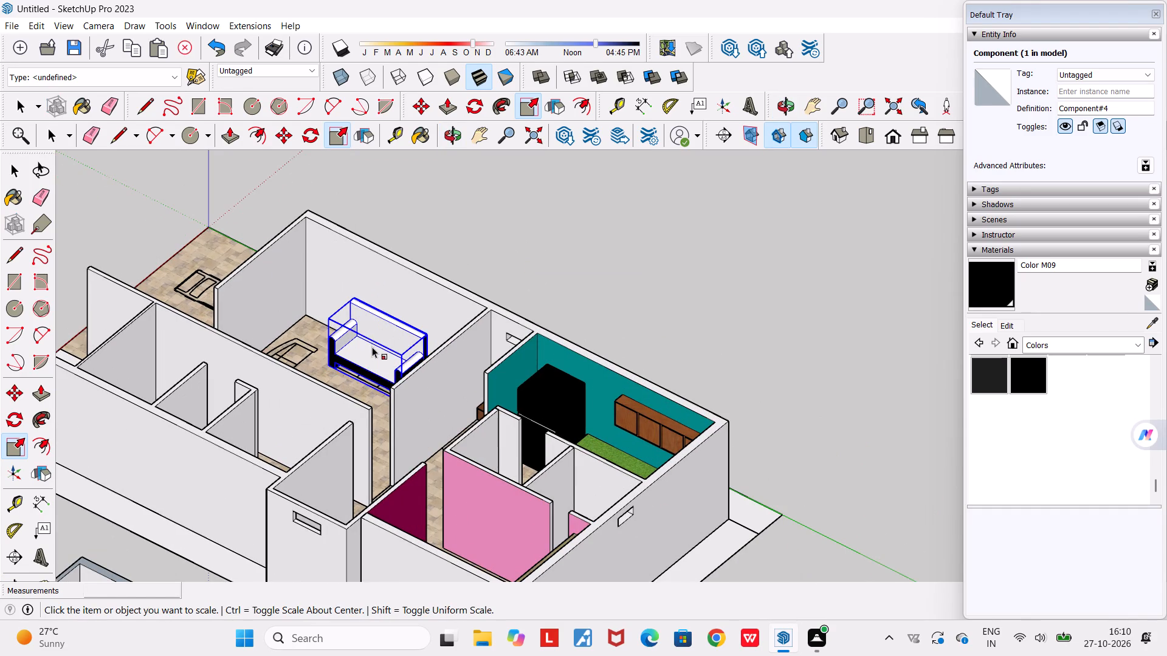
# Copy the resized sofa and paste the duplicate onto the open ground beyond the kitchen end of the house.
pyautogui.click(372, 347)
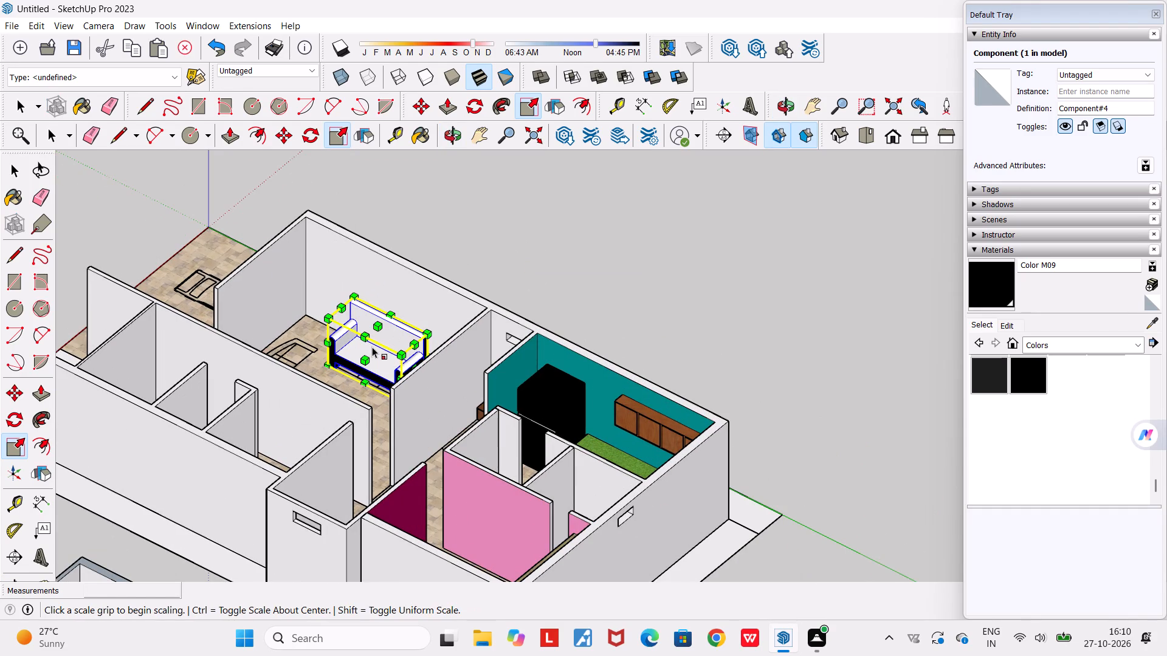
pyautogui.hotkey('ctrl', 'c')
pyautogui.scroll(-5, 372, 347)
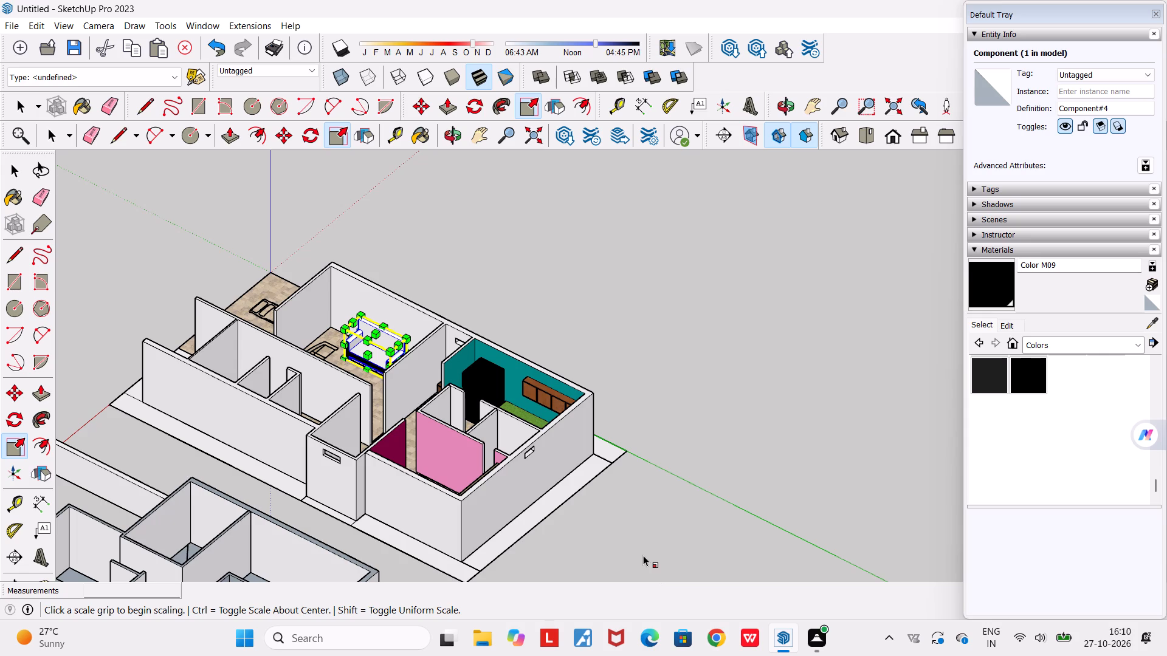
pyautogui.hotkey('ctrl', 'v')
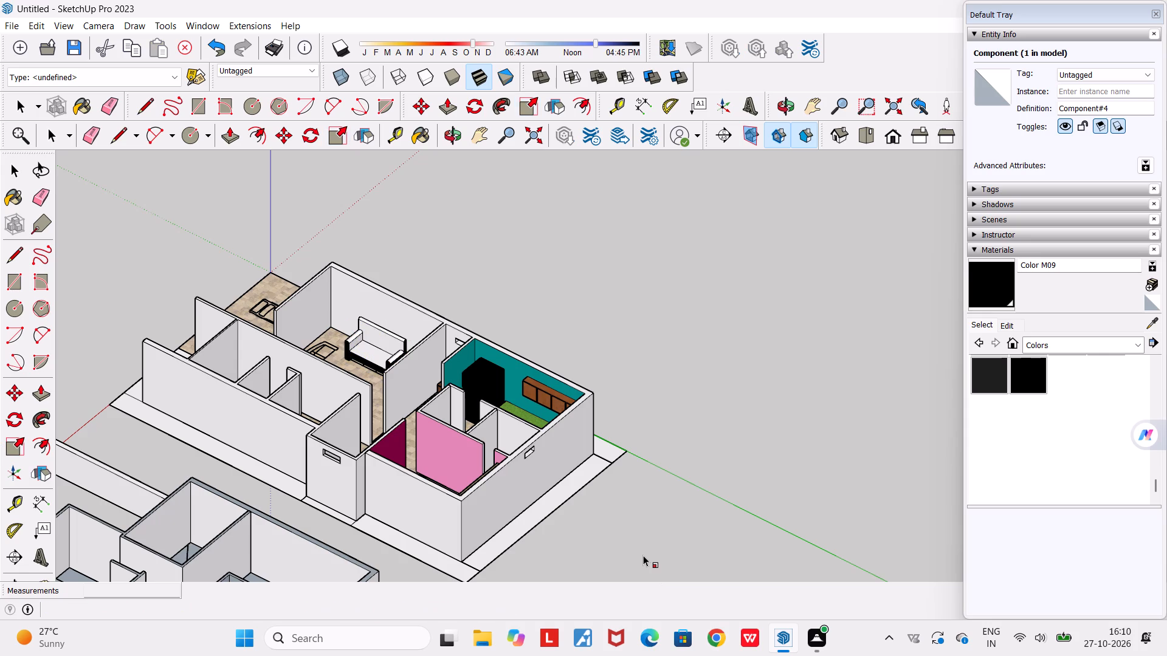
pyautogui.click(659, 530)
pyautogui.scroll(7, 668, 536)
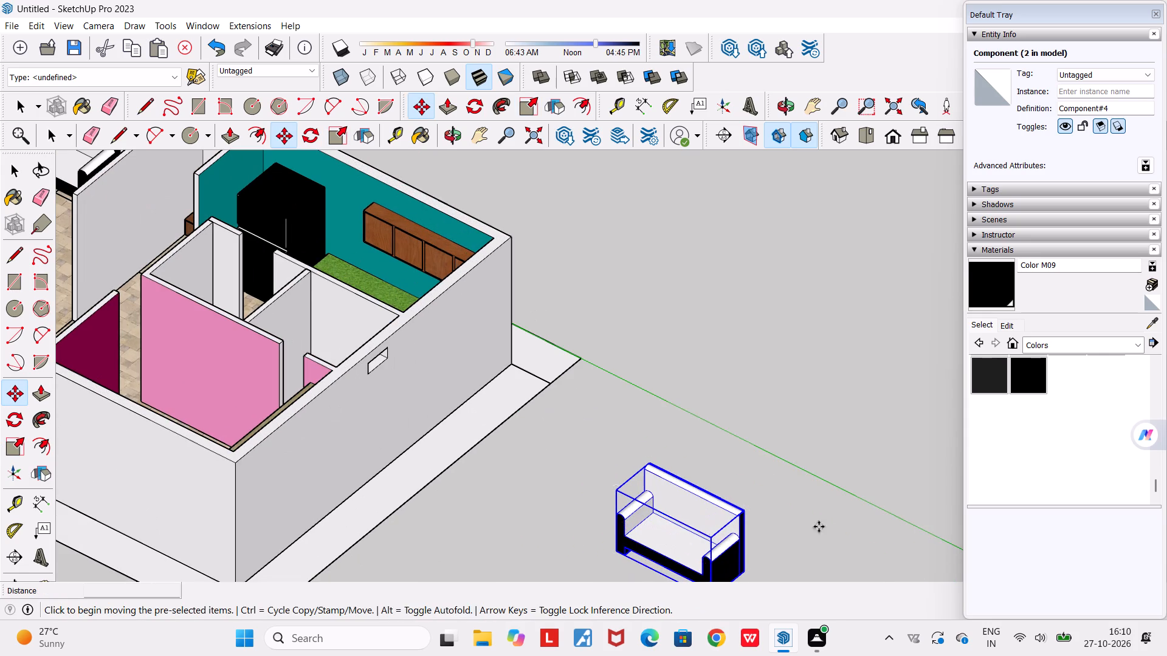
pyautogui.press('space')
pyautogui.press('space')
pyautogui.moveTo(824, 529); pyautogui.dragTo(932, 489, button='middle')
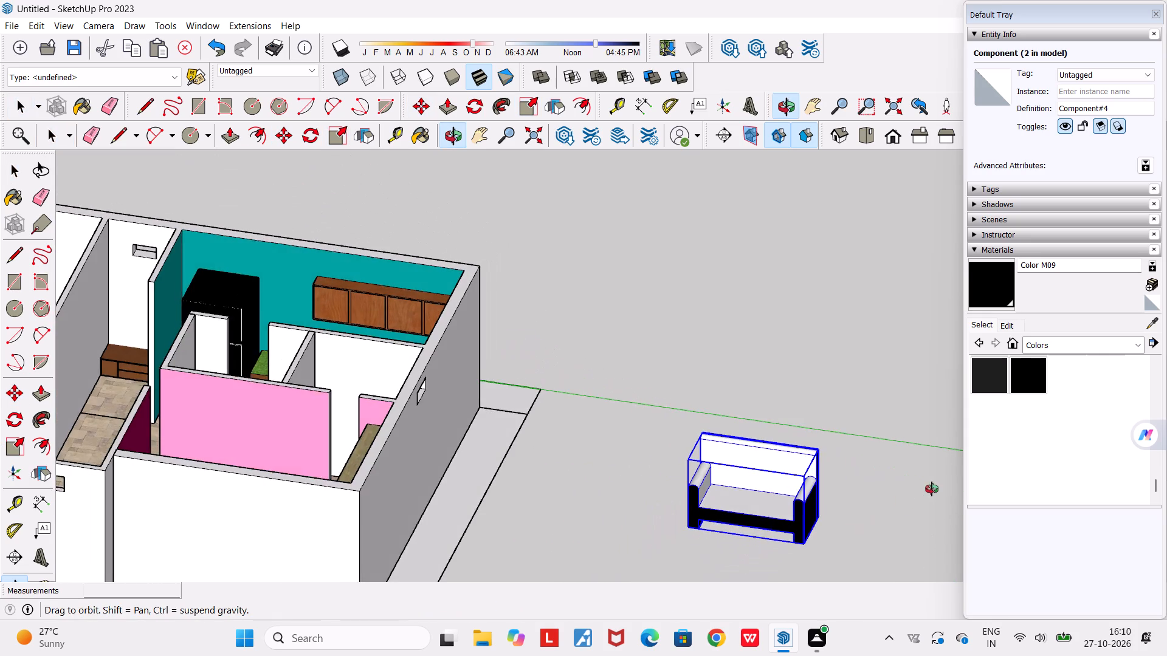
pyautogui.moveTo(932, 489); pyautogui.dragTo(932, 488, button='middle')
pyautogui.scroll(2, 837, 528)
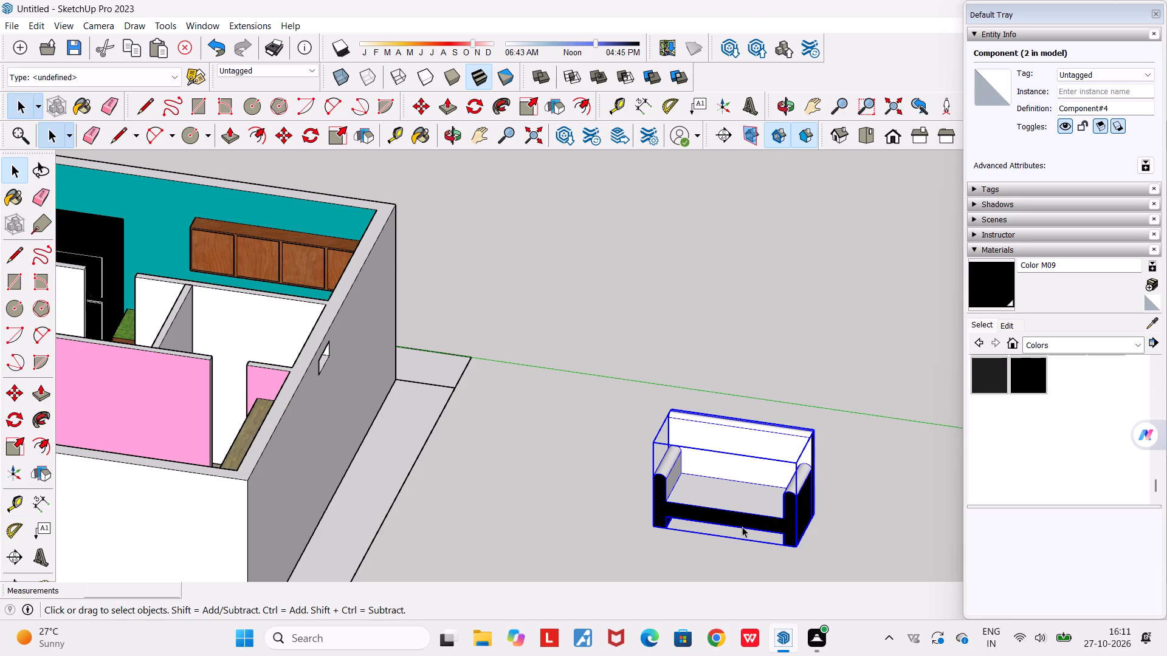
# Rotate the duplicated sofa a quarter turn on the ground plane about its front base corner.
pyautogui.scroll(-8, 742, 527)
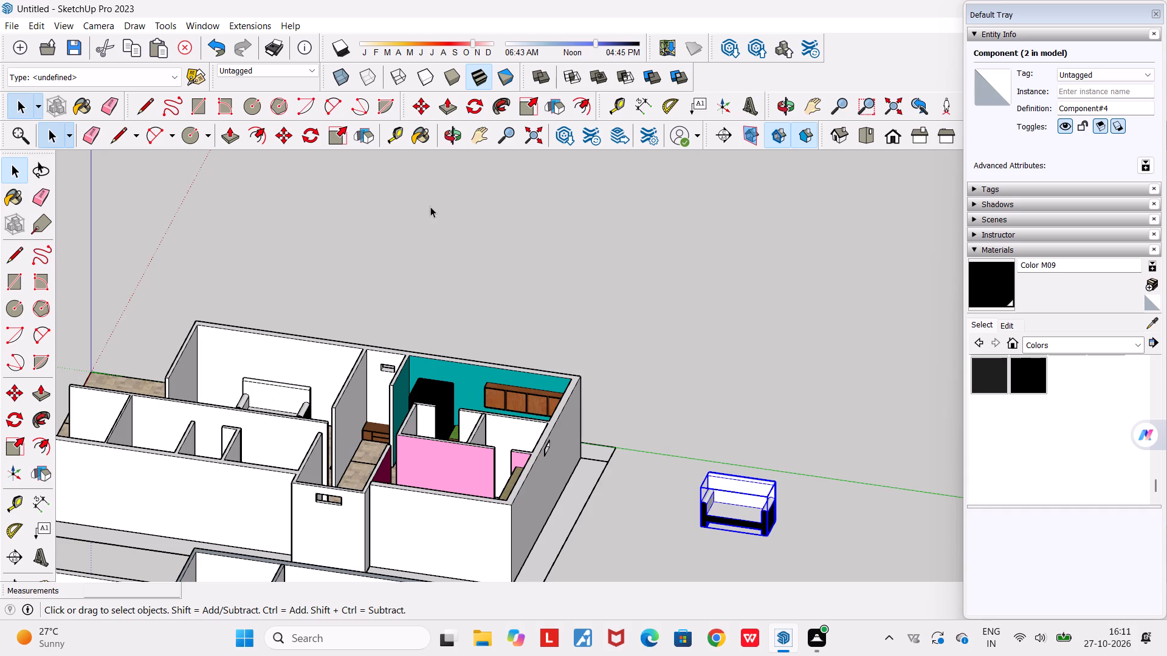
pyautogui.scroll(-5, 409, 275)
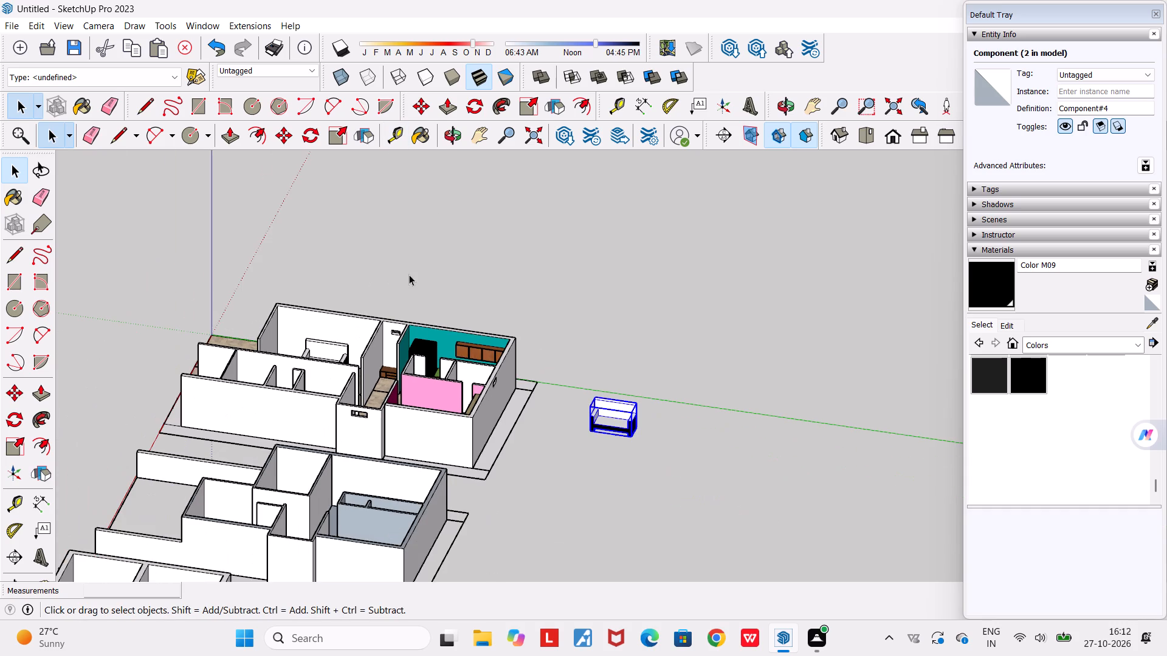
pyautogui.scroll(3, 632, 438)
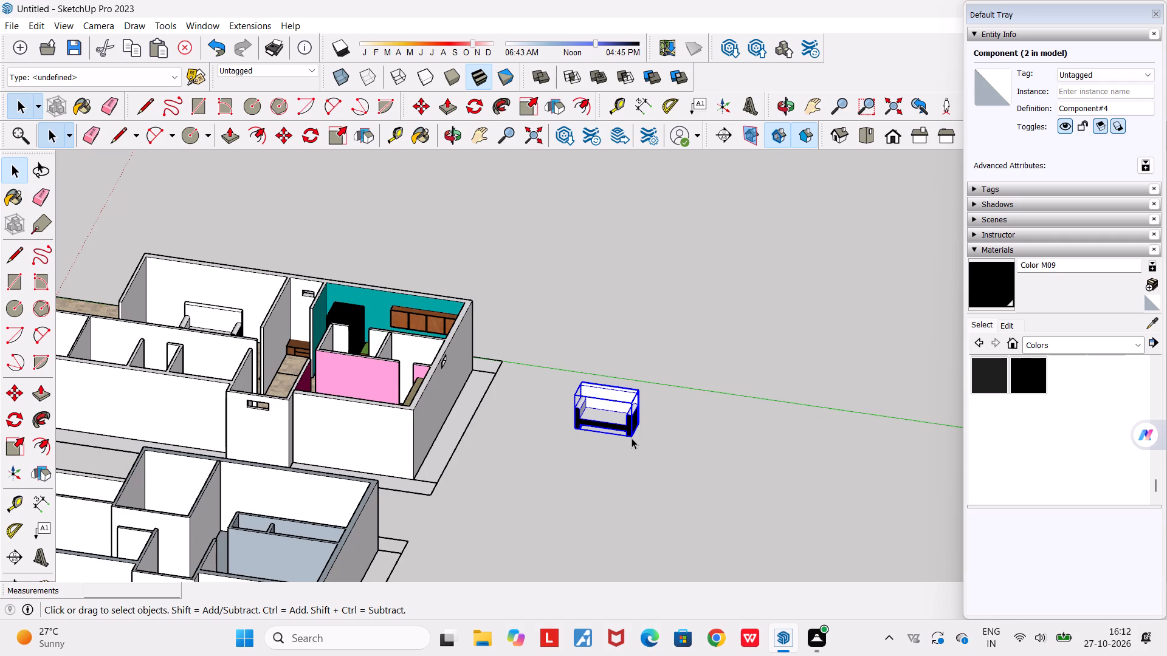
pyautogui.scroll(-1, 602, 432)
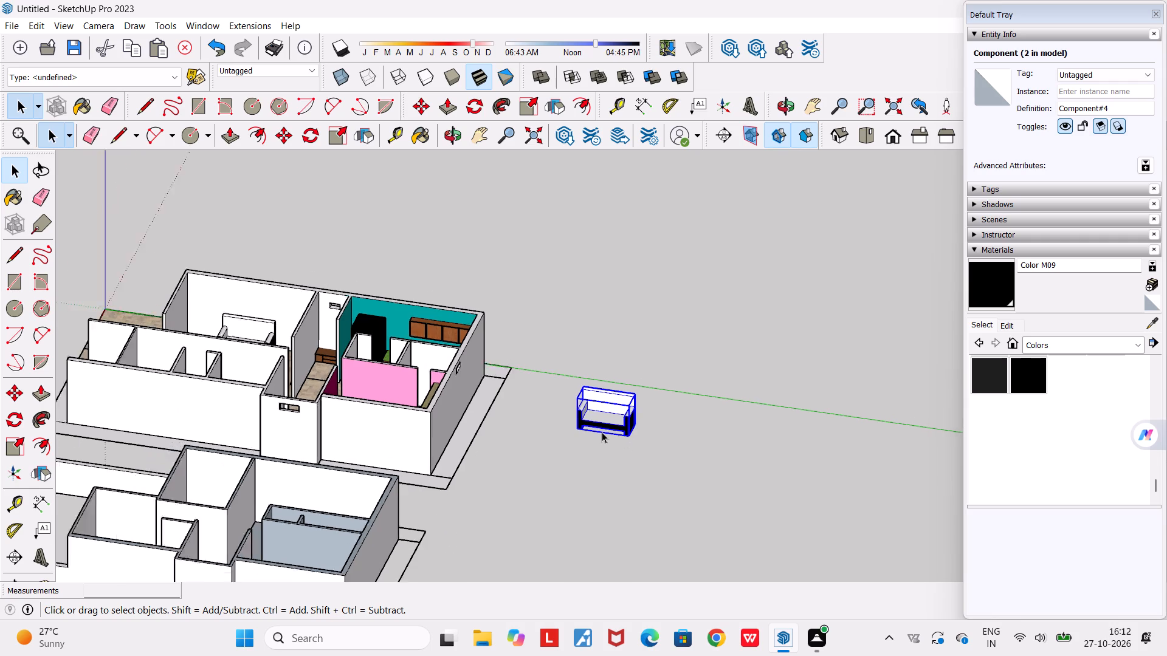
pyautogui.scroll(-3, 602, 432)
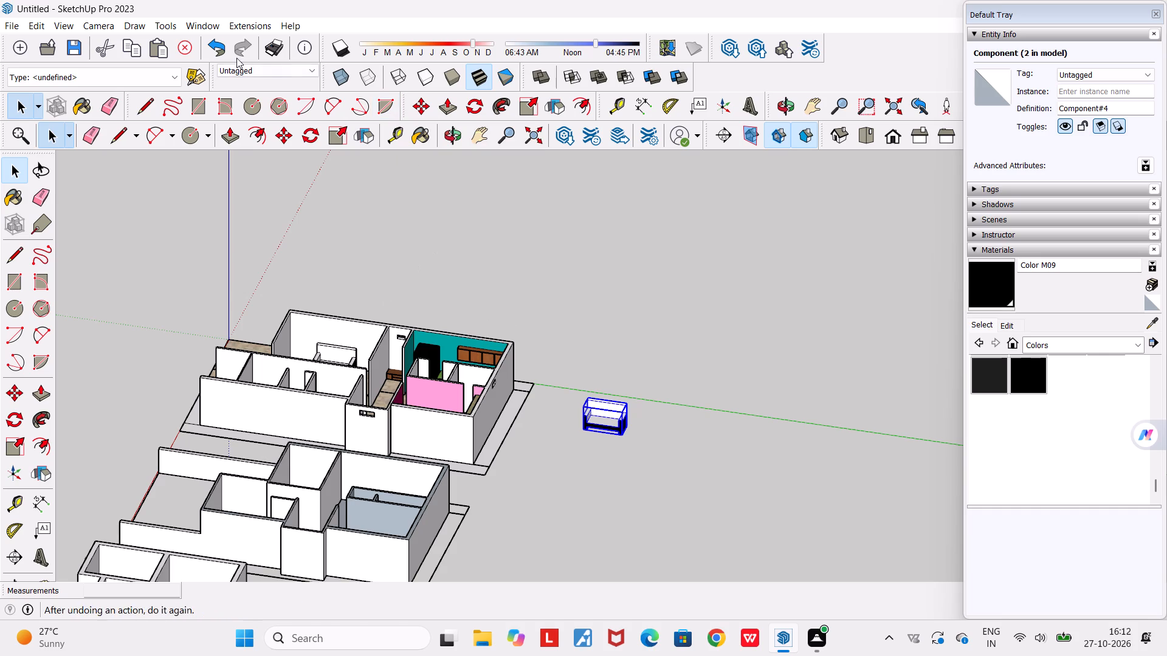
pyautogui.click(477, 96)
pyautogui.scroll(12, 580, 420)
pyautogui.click(562, 495)
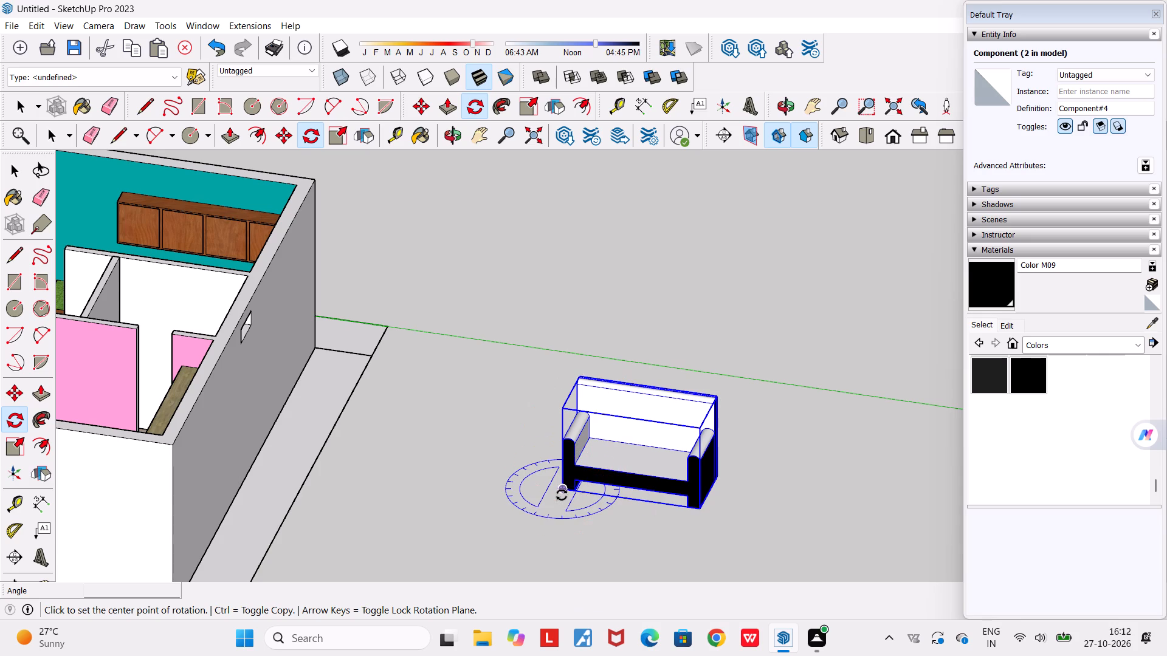
pyautogui.click(532, 540)
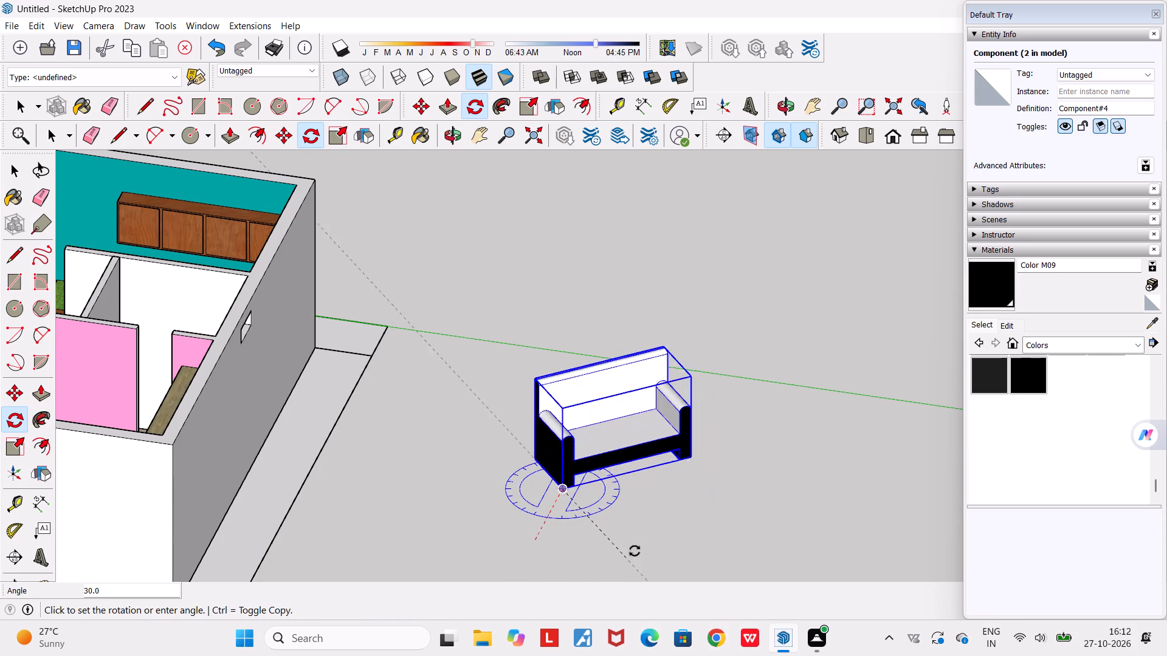
pyautogui.click(656, 504)
pyautogui.scroll(-5, 556, 527)
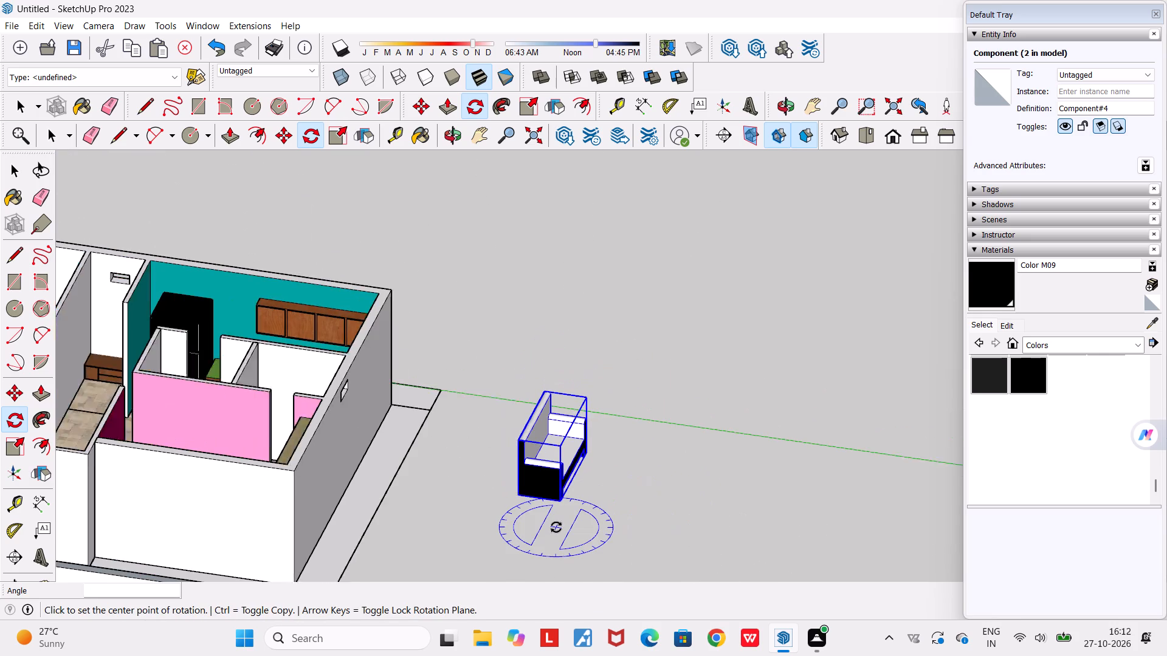
pyautogui.press('space')
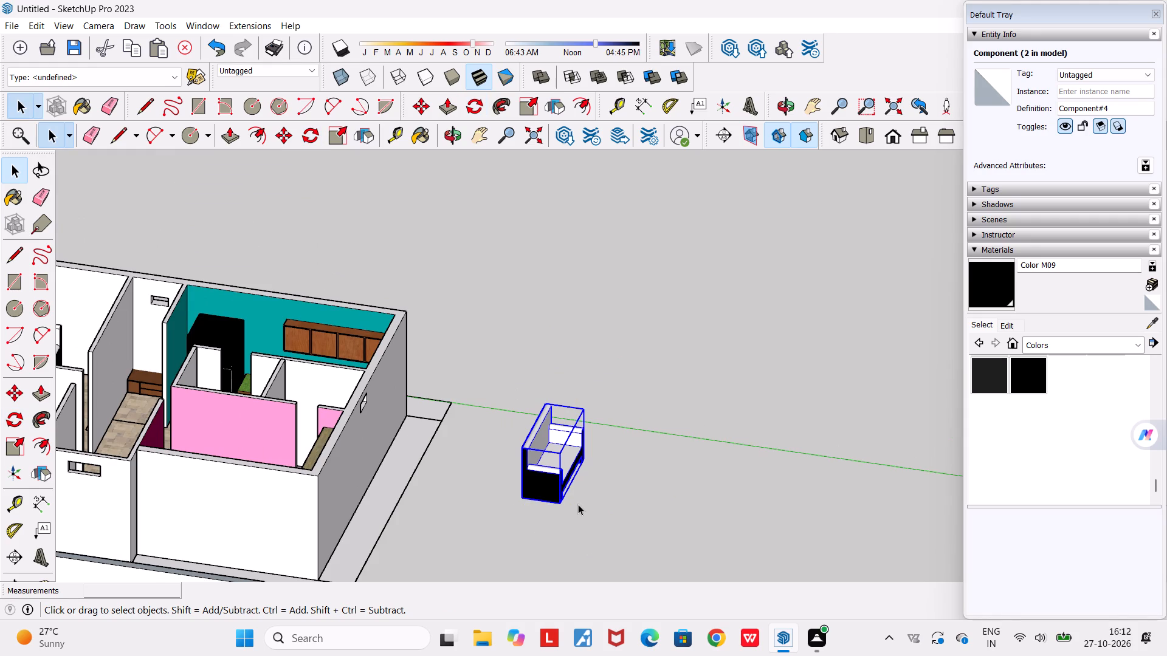
# Move the rotated sofa about 16.3 m into the living room, backing onto the wall shared with the car porch.
pyautogui.scroll(-6, 578, 504)
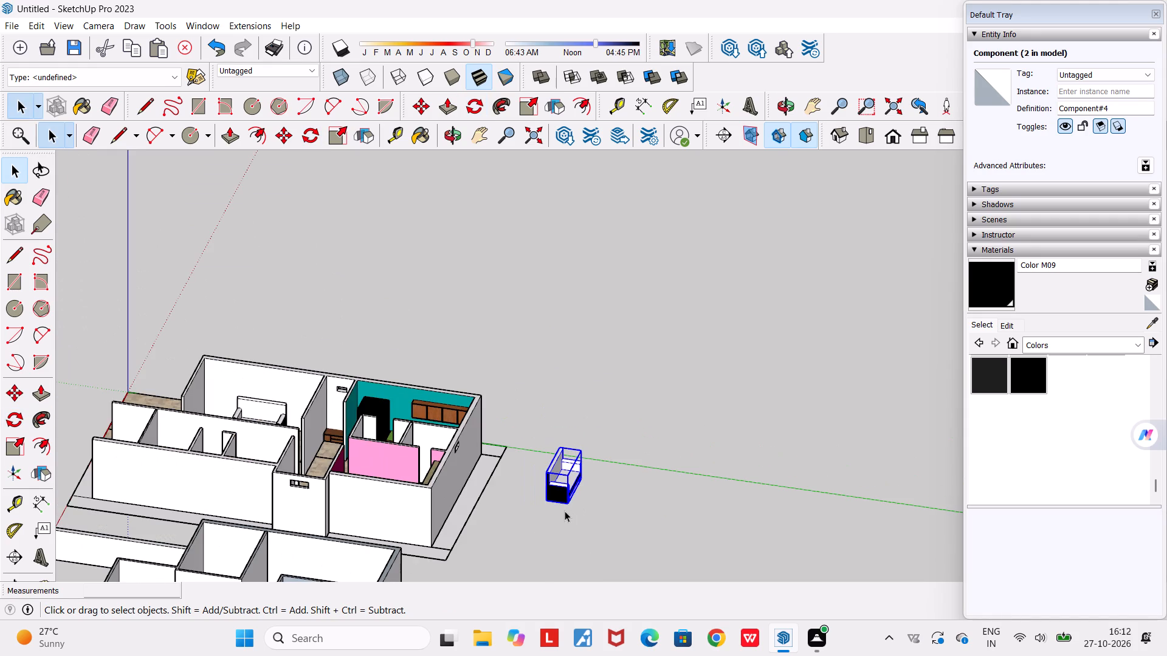
pyautogui.scroll(-4, 565, 511)
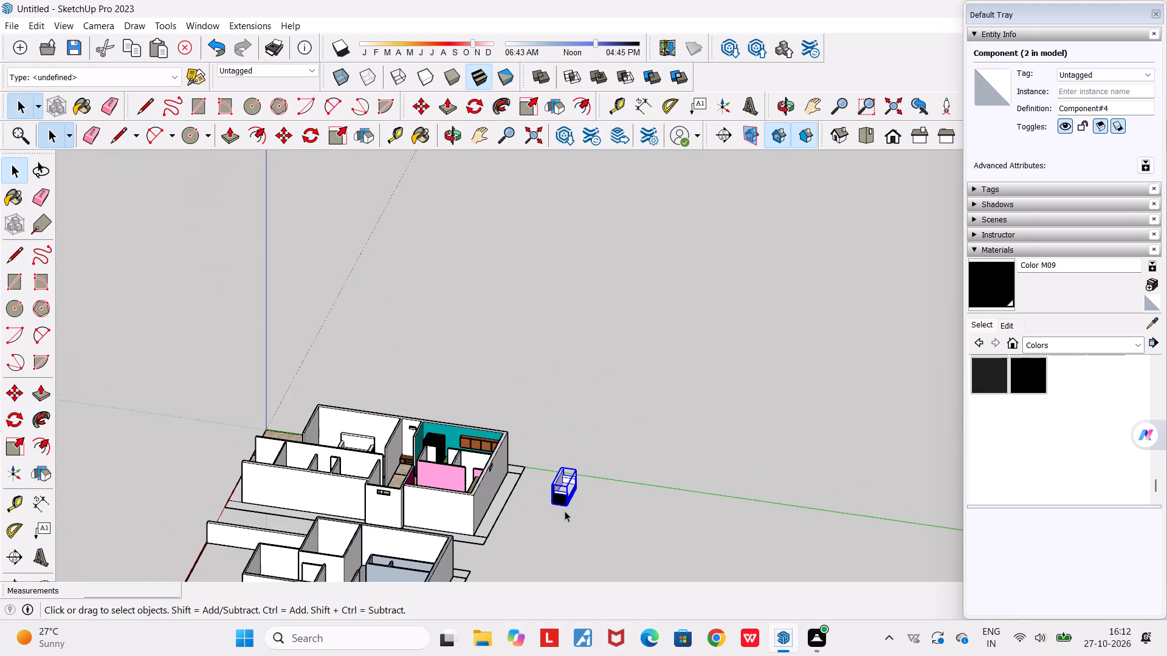
pyautogui.scroll(-1, 565, 511)
pyautogui.scroll(4, 535, 490)
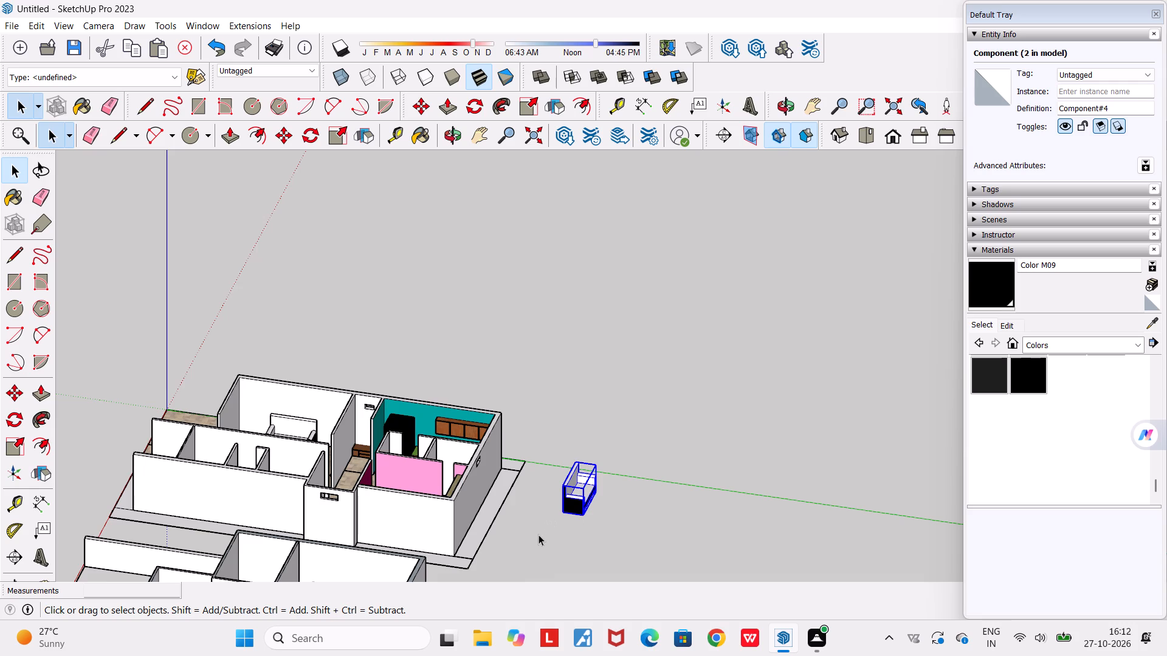
pyautogui.moveTo(539, 535); pyautogui.dragTo(500, 586, button='middle')
pyautogui.scroll(-5, 498, 586)
pyautogui.moveTo(491, 547); pyautogui.dragTo(492, 547, button='middle')
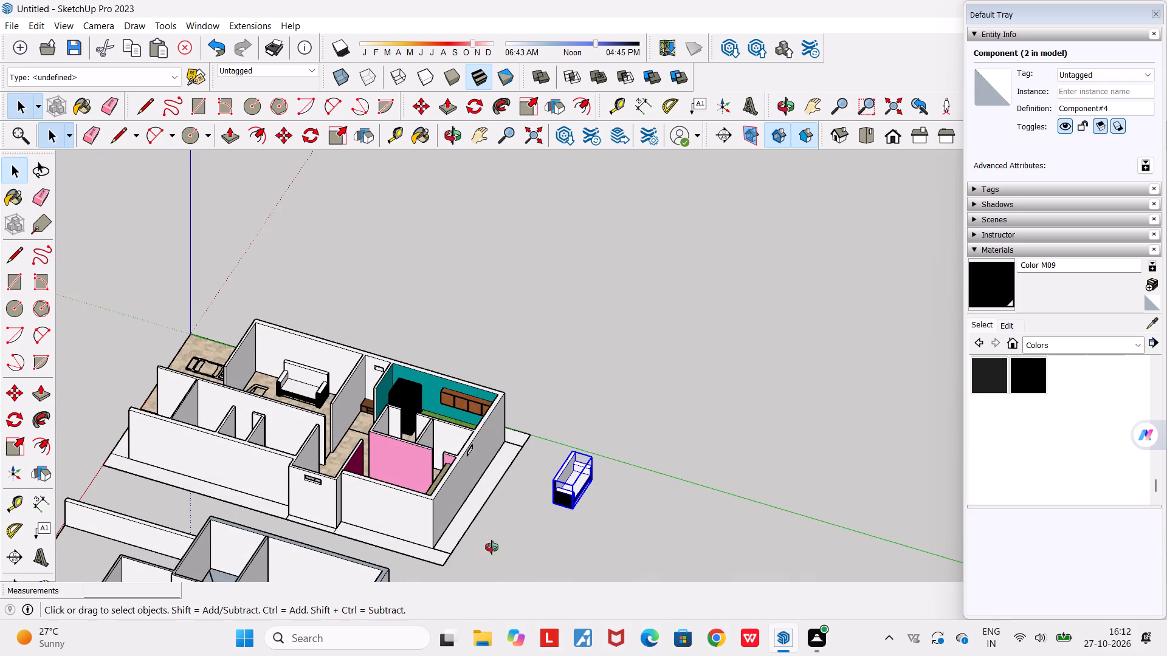
pyautogui.moveTo(492, 547); pyautogui.dragTo(460, 628, button='middle')
pyautogui.moveTo(452, 499); pyautogui.dragTo(389, 562, button='middle')
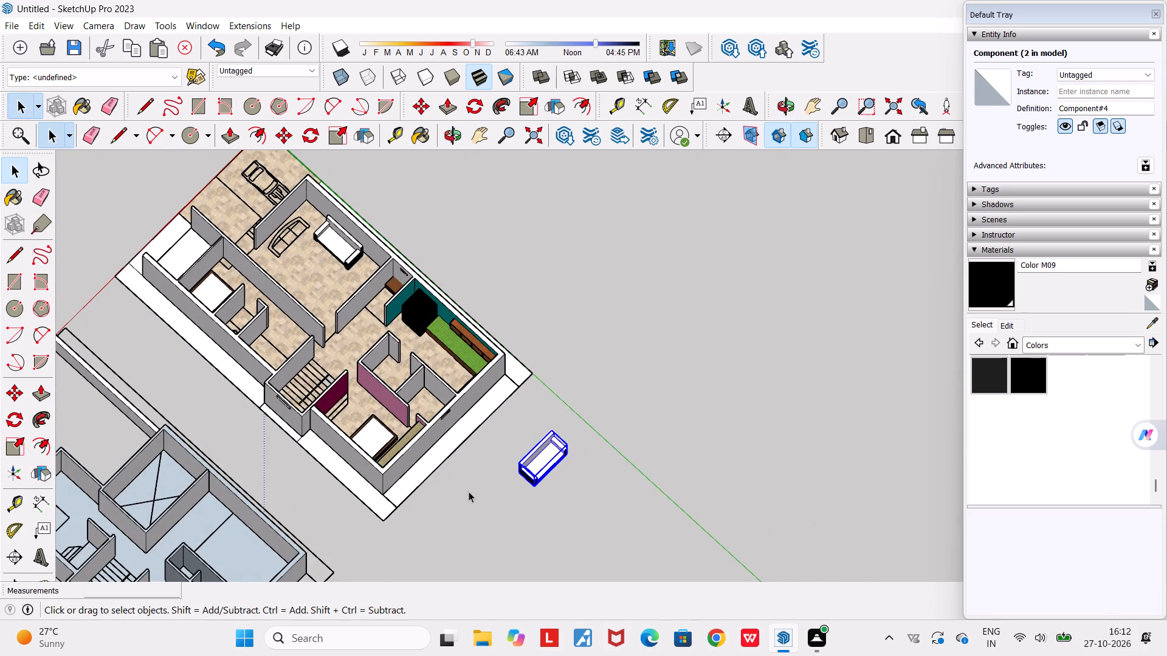
pyautogui.press('m')
pyautogui.click(533, 484)
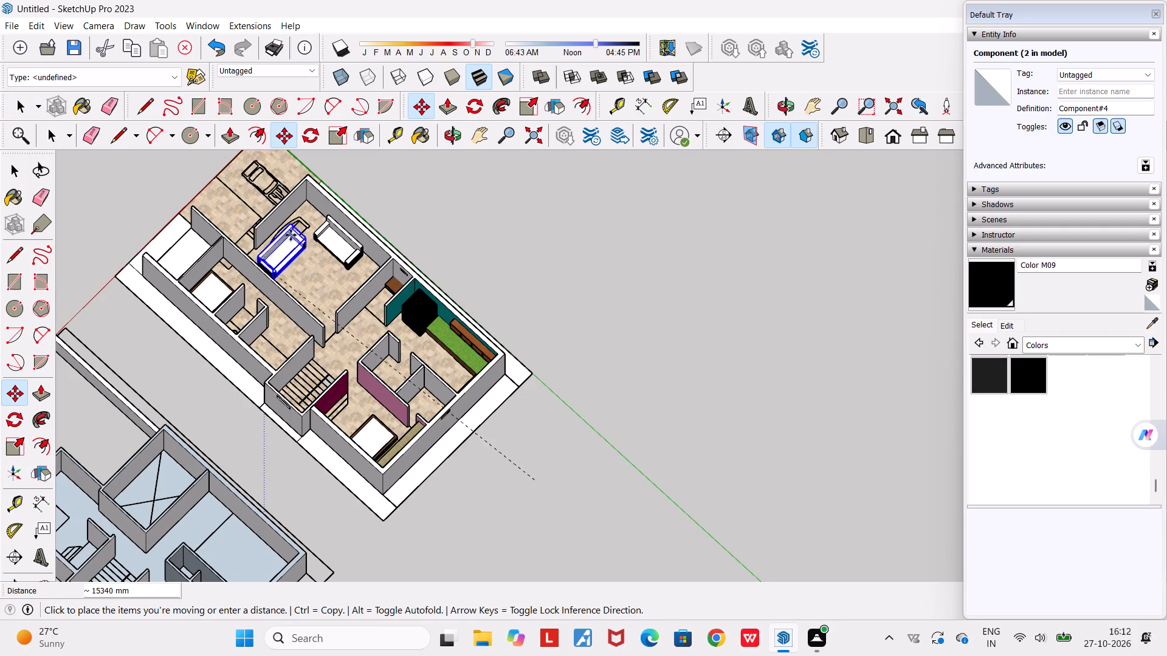
pyautogui.scroll(11, 310, 222)
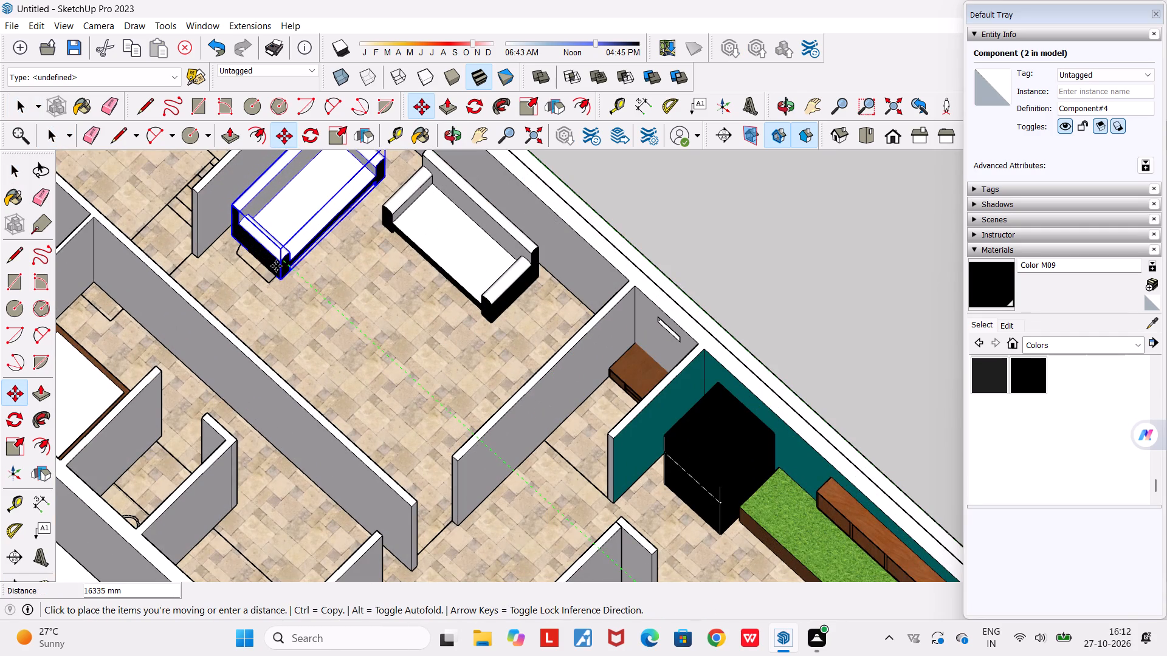
pyautogui.click(270, 270)
# Examine the placed sofa's position beside the original sofa and its clearance from the living room walls, then clear the selection.
pyautogui.scroll(1, 271, 296)
pyautogui.moveTo(269, 297); pyautogui.dragTo(356, 289, button='middle')
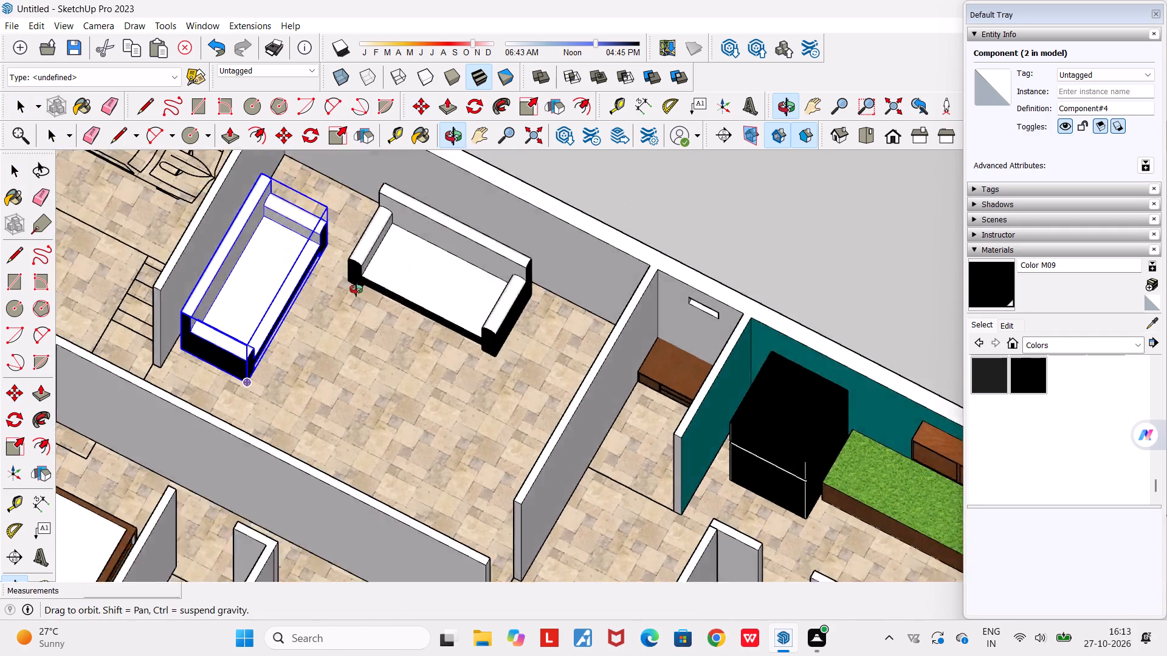
pyautogui.moveTo(356, 289); pyautogui.dragTo(446, 231, button='middle')
pyautogui.scroll(-4, 443, 230)
pyautogui.scroll(3, 331, 330)
pyautogui.moveTo(345, 381); pyautogui.dragTo(279, 344, button='middle')
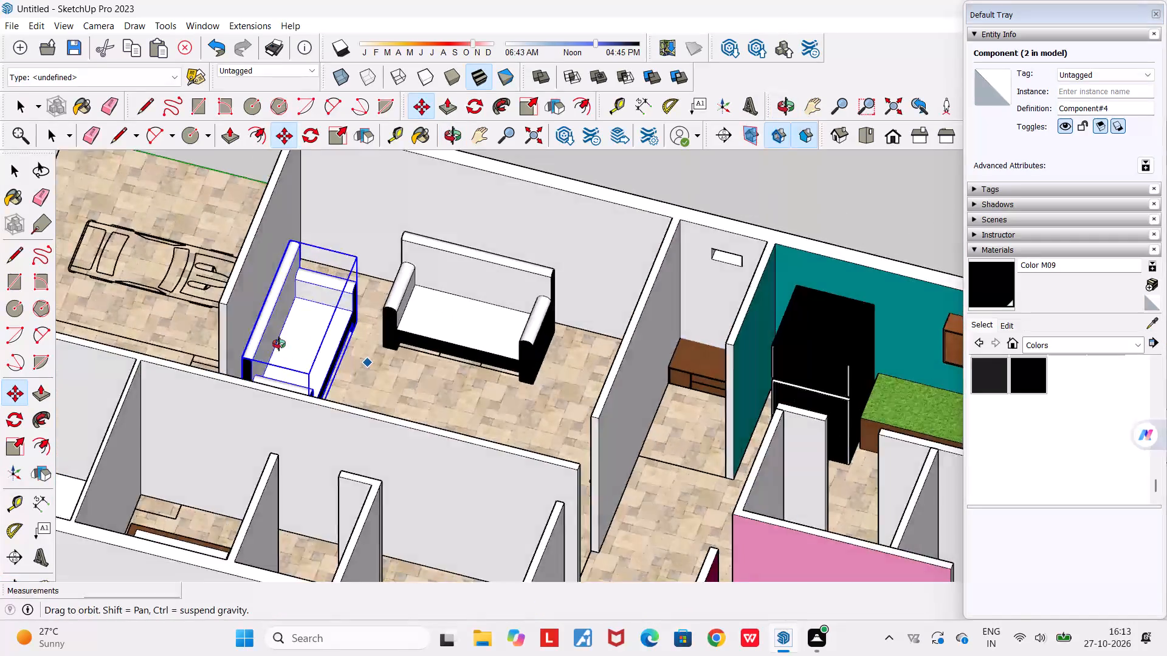
pyautogui.moveTo(279, 344); pyautogui.dragTo(75, 335, button='middle')
pyautogui.scroll(-4, 75, 335)
pyautogui.scroll(2, 366, 276)
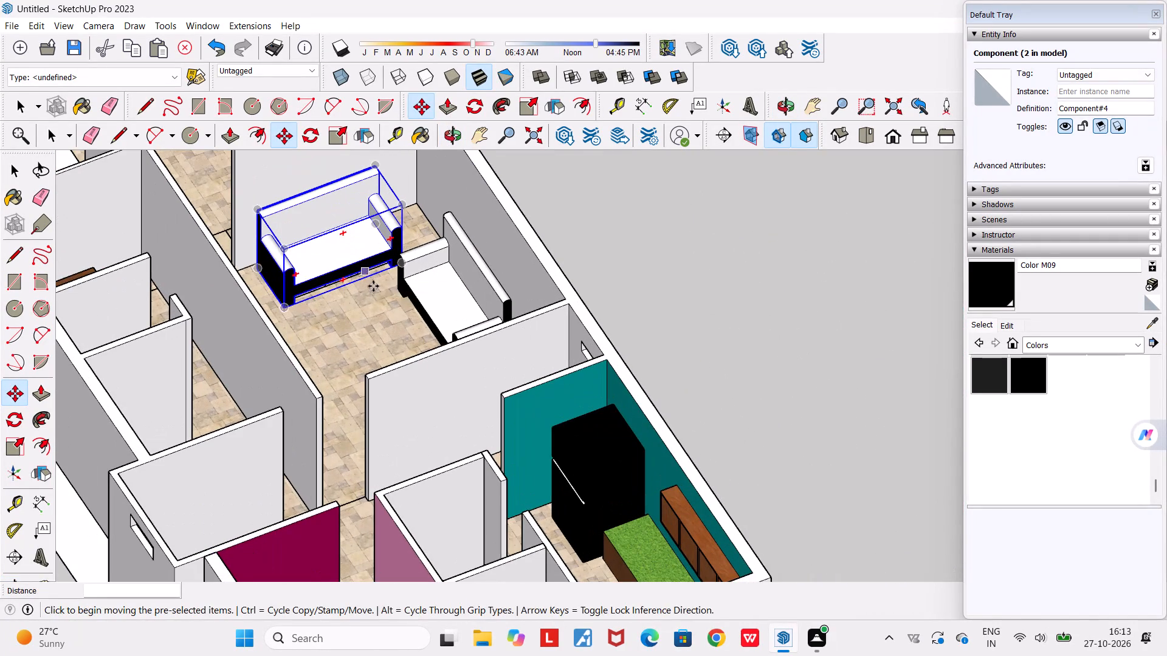
pyautogui.scroll(1, 449, 300)
pyautogui.moveTo(462, 306); pyautogui.dragTo(601, 314, button='middle')
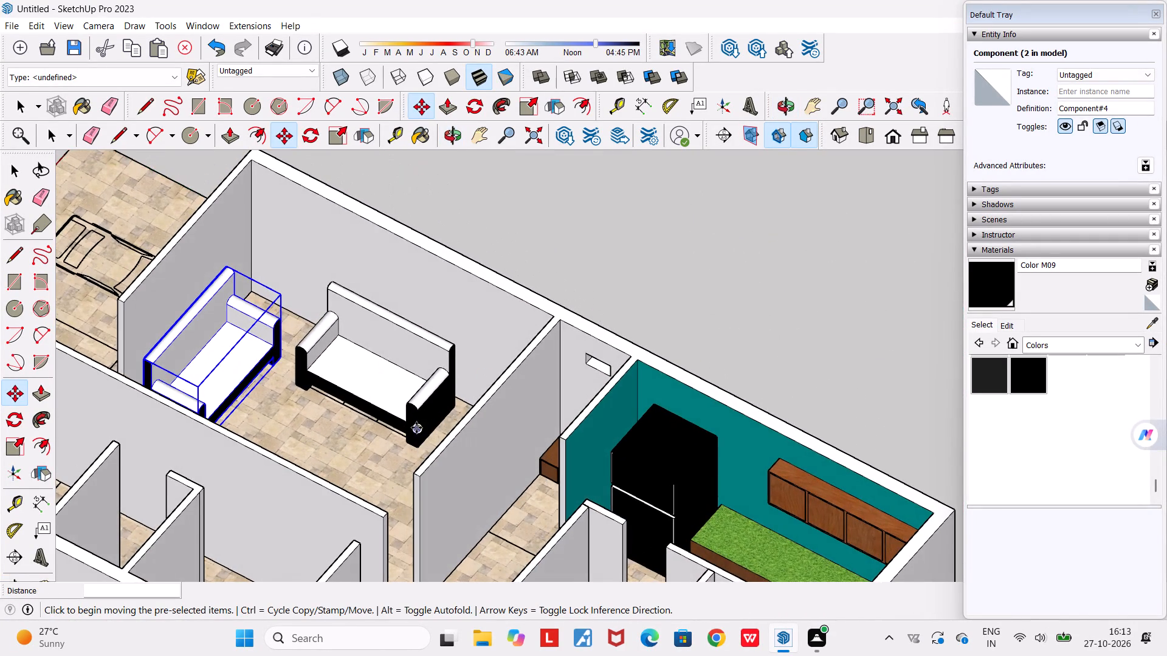
pyautogui.scroll(4, 416, 430)
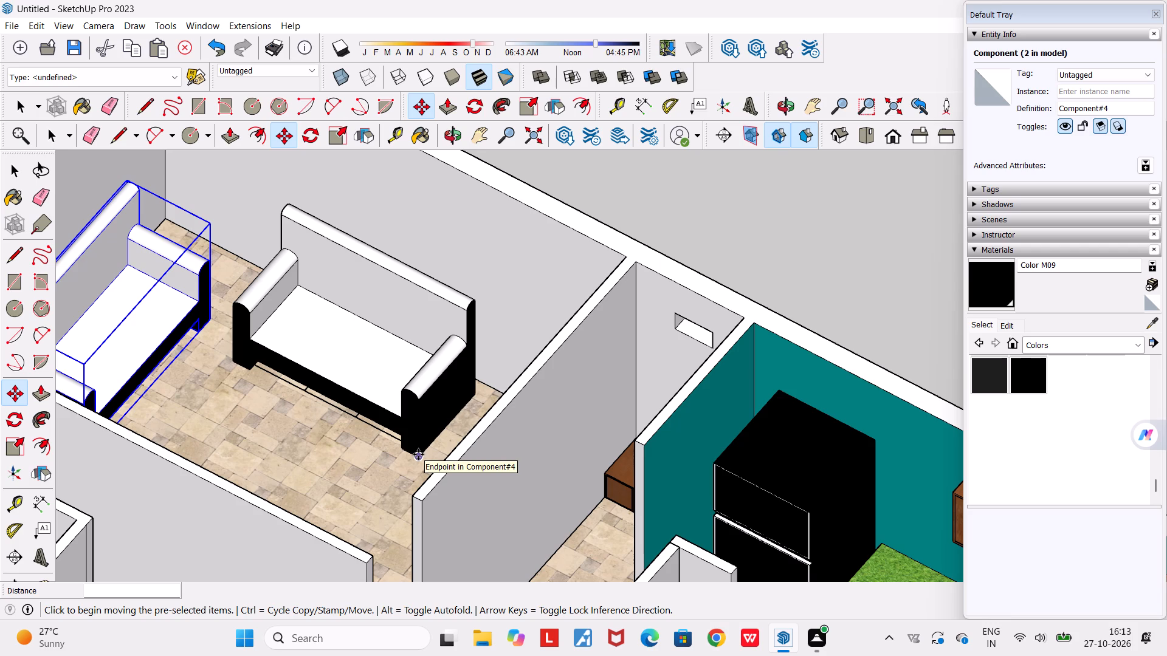
pyautogui.scroll(3, 418, 454)
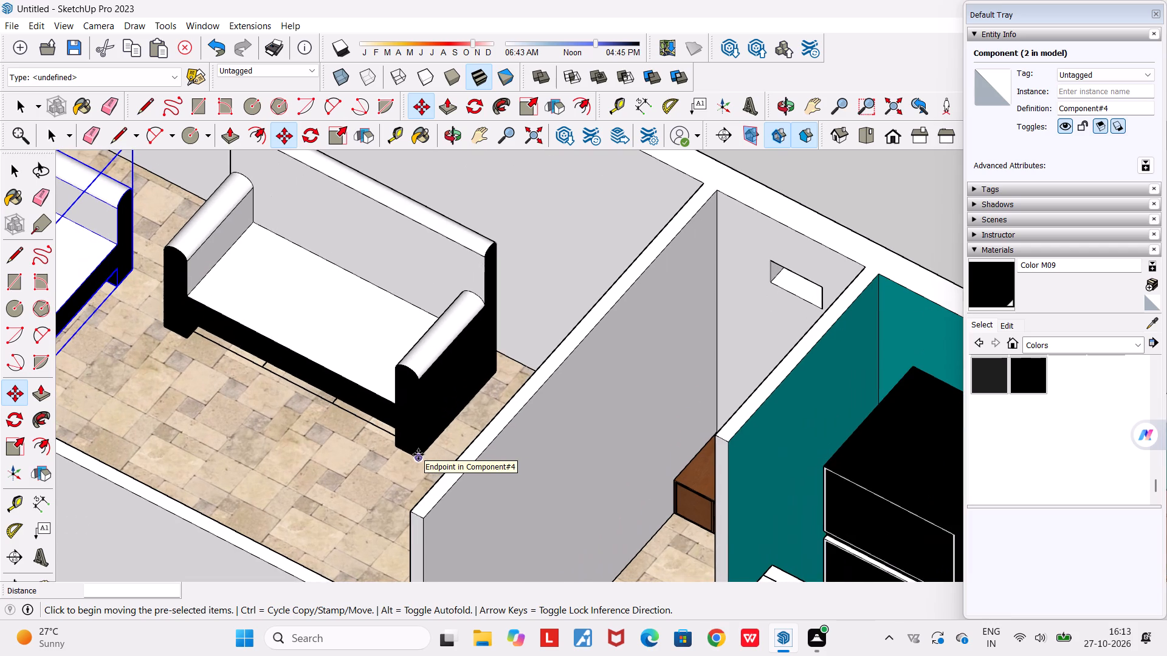
pyautogui.scroll(2, 418, 454)
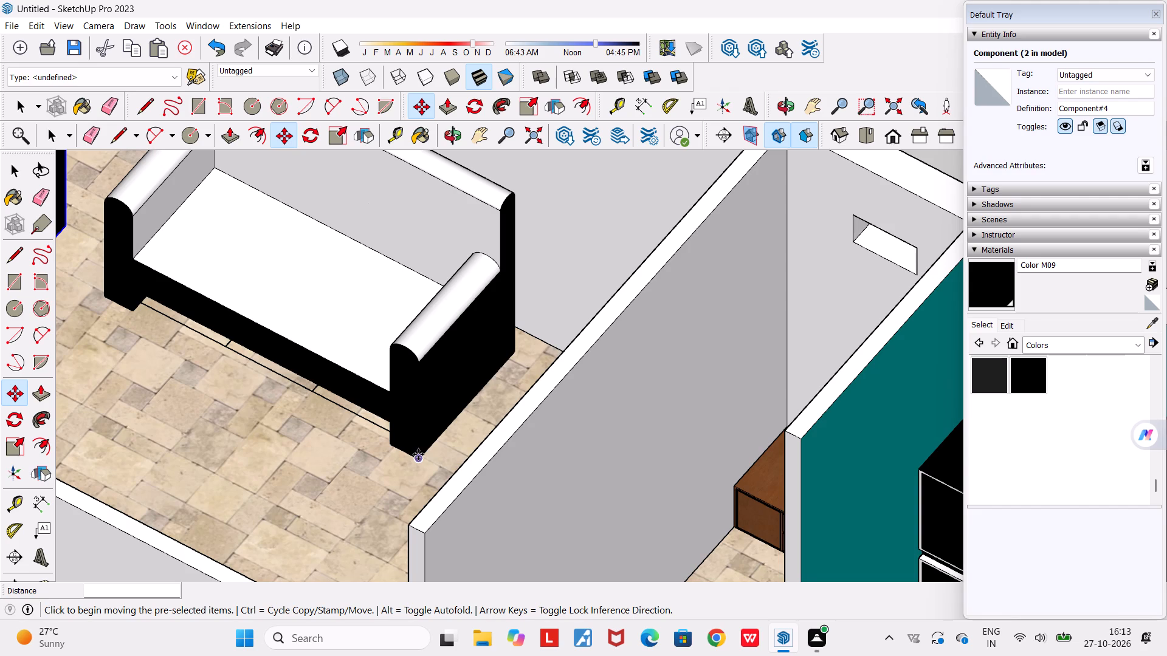
pyautogui.scroll(-7, 418, 454)
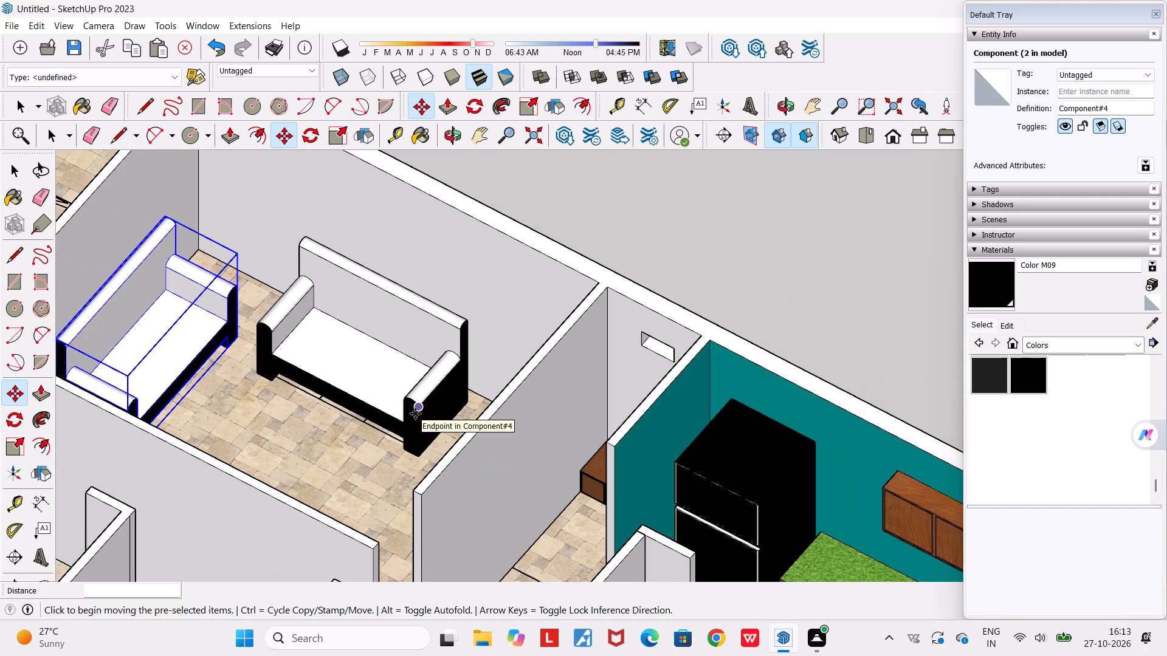
pyautogui.press('space')
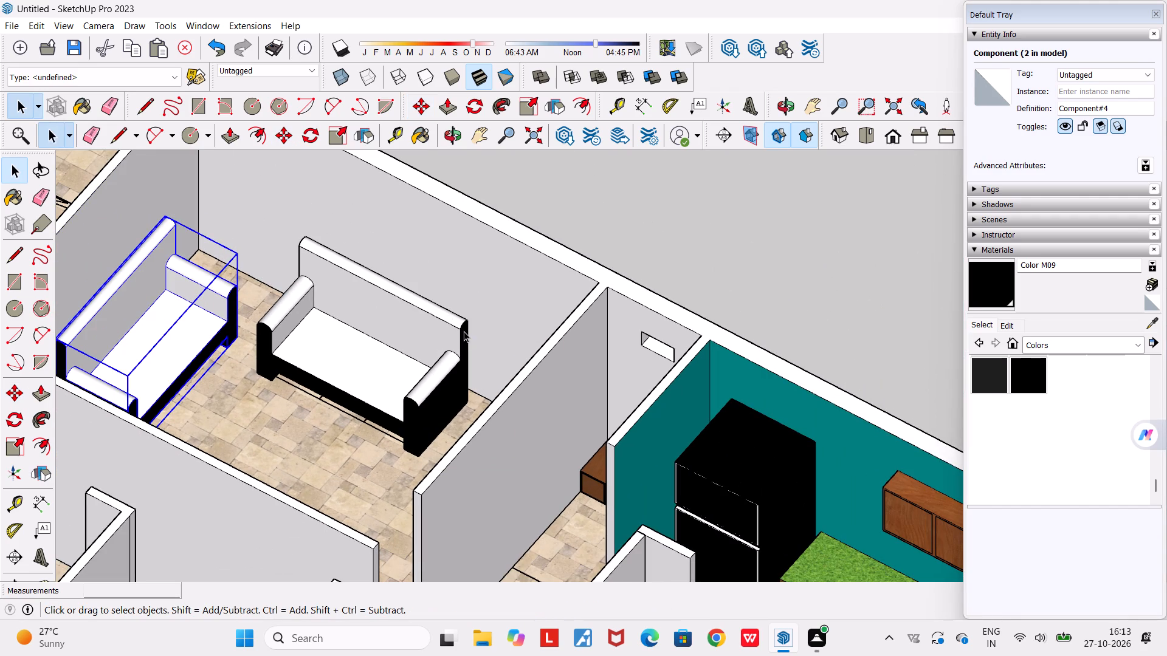
pyautogui.click(635, 214)
# Examine the L-shaped arrangement of the two sofas and the free floor space in the living room.
pyautogui.scroll(-2, 413, 369)
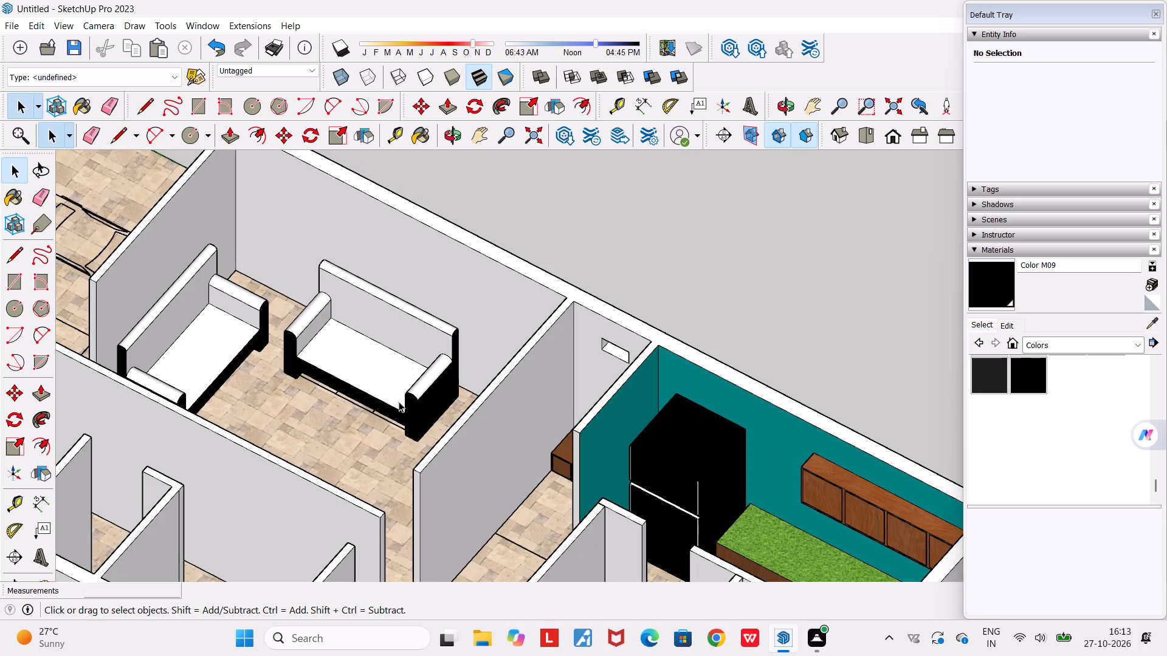
pyautogui.moveTo(398, 401); pyautogui.dragTo(73, 408, button='middle')
pyautogui.scroll(-5, 73, 409)
pyautogui.scroll(-4, 365, 329)
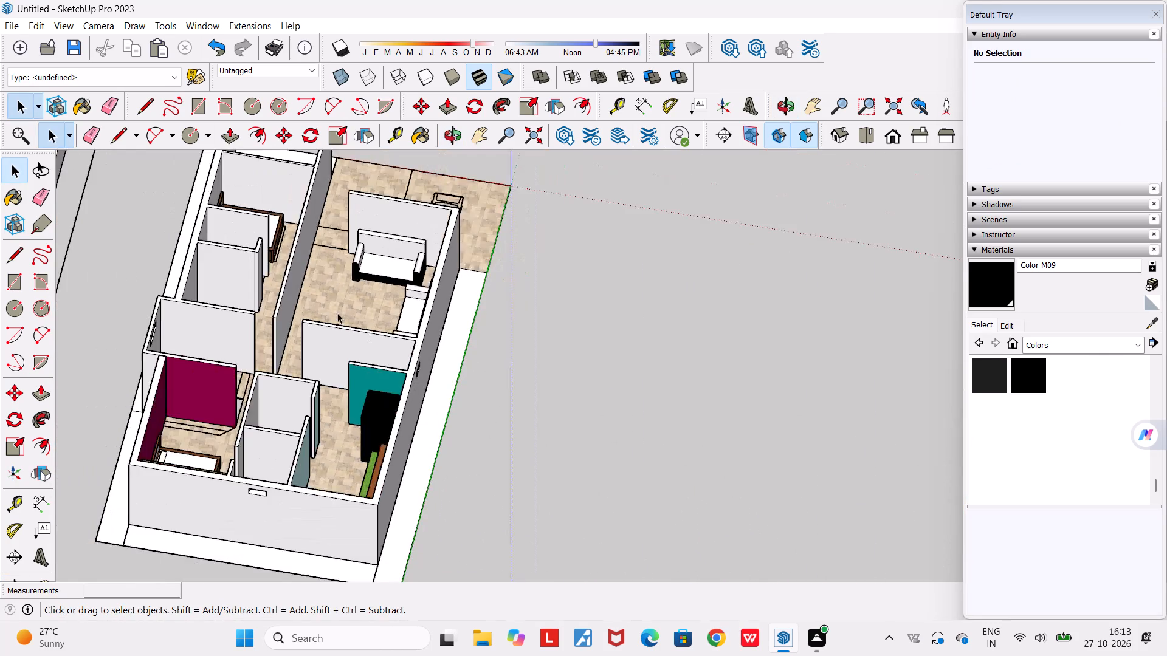
pyautogui.moveTo(337, 312); pyautogui.dragTo(504, 296, button='middle')
pyautogui.scroll(-3, 506, 296)
pyautogui.scroll(6, 404, 358)
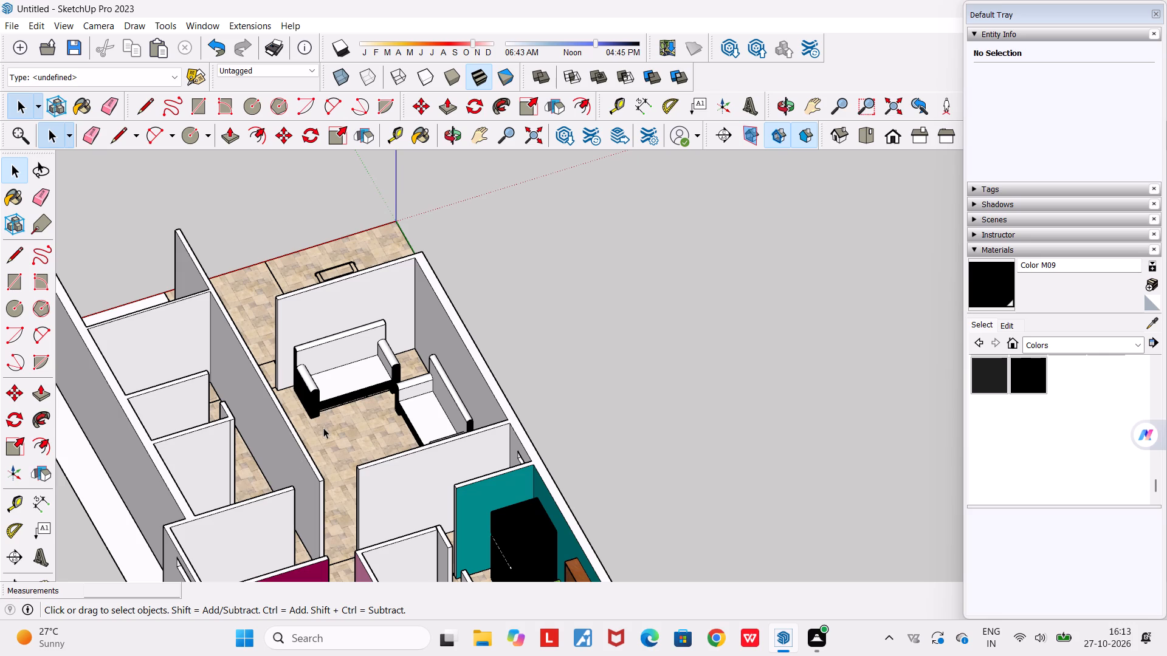
pyautogui.moveTo(323, 428); pyautogui.dragTo(334, 500, button='middle')
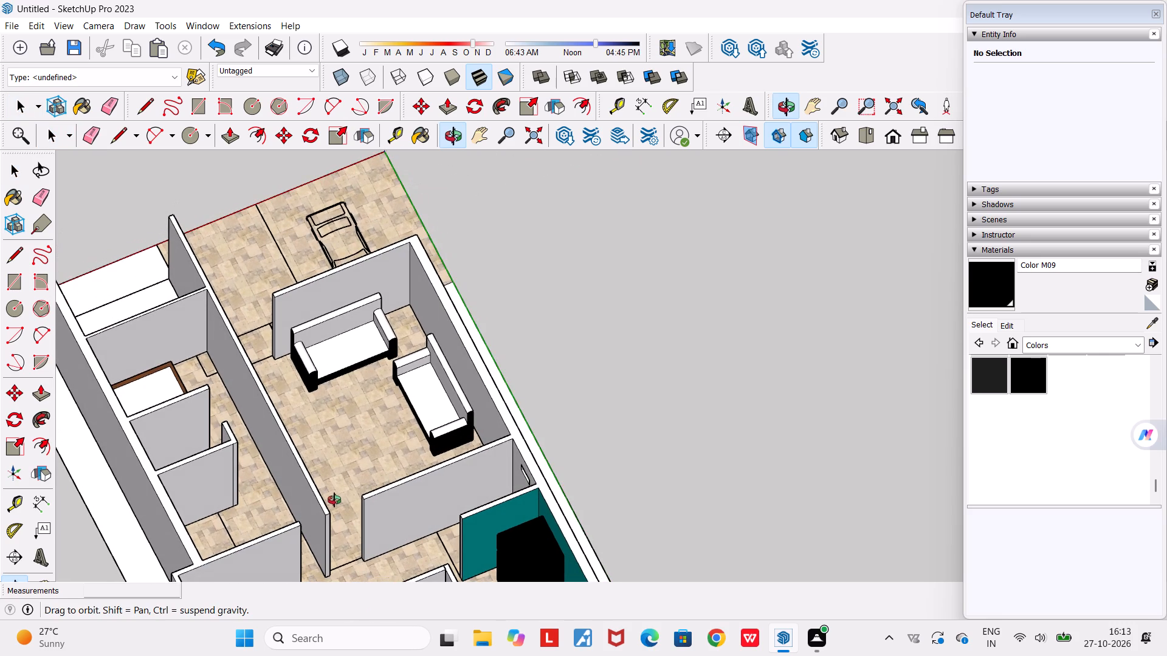
pyautogui.moveTo(334, 500); pyautogui.dragTo(391, 566, button='middle')
pyautogui.scroll(4, 318, 388)
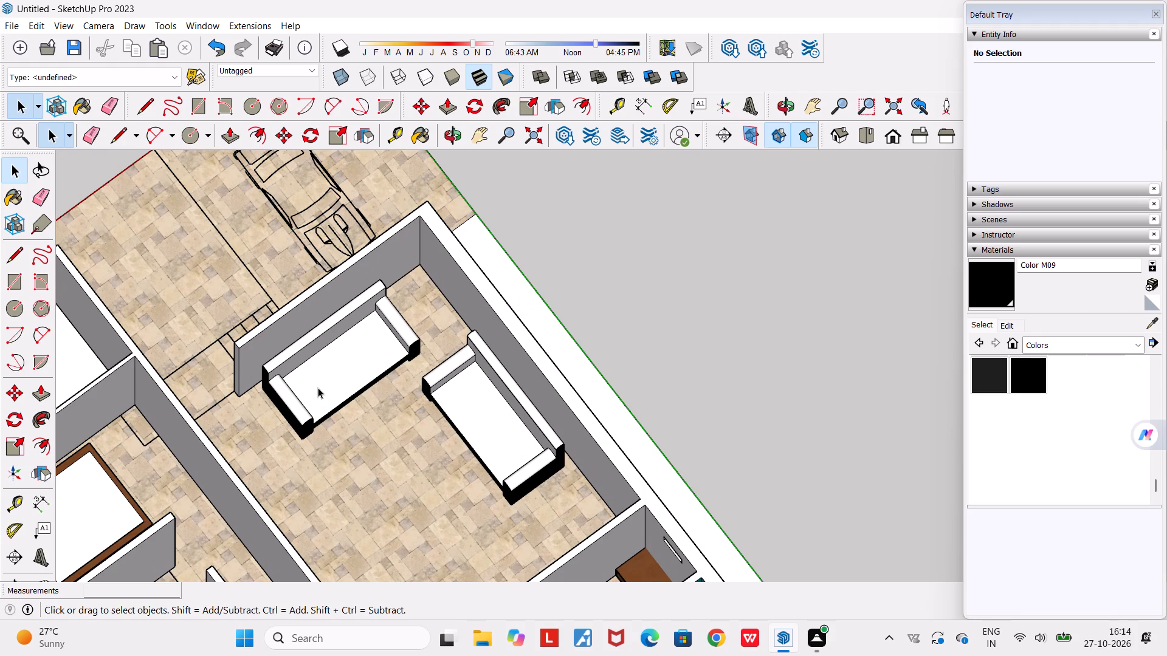
pyautogui.press('Escape')
# Review the furnished floor layout from above, comparing the living room seating with the surrounding rooms.
pyautogui.scroll(-3, 329, 389)
pyautogui.moveTo(298, 399); pyautogui.dragTo(59, 344, button='middle')
pyautogui.scroll(-7, 60, 344)
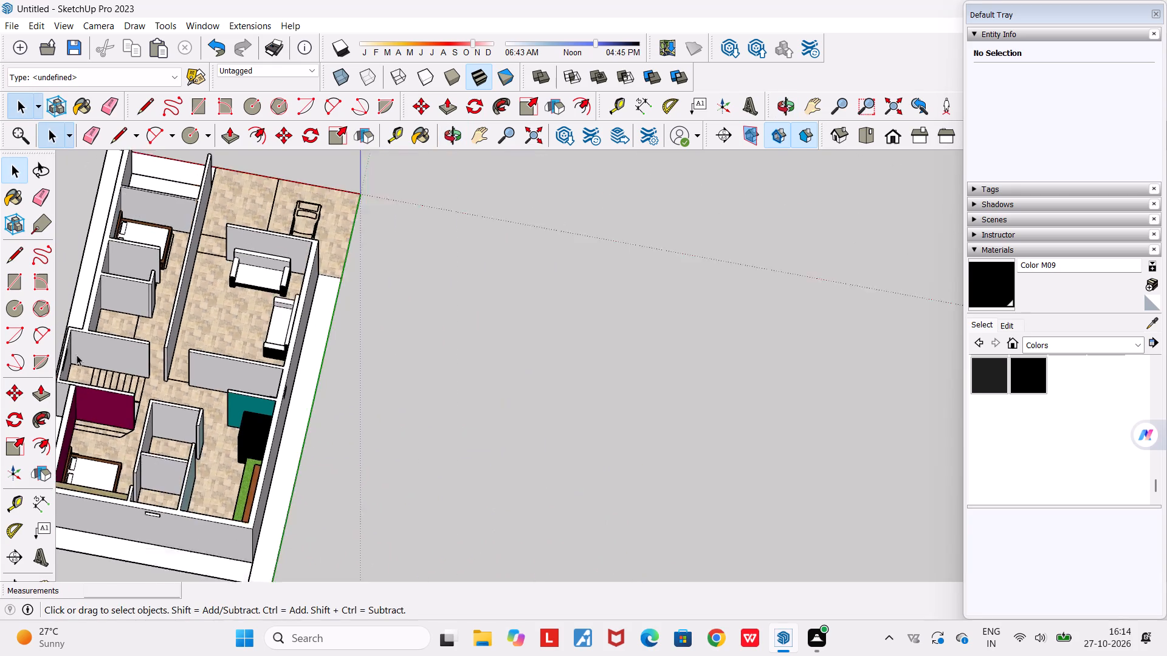
pyautogui.scroll(-1, 77, 355)
pyautogui.moveTo(115, 425); pyautogui.dragTo(623, 405, button='middle')
pyautogui.scroll(-14, 623, 405)
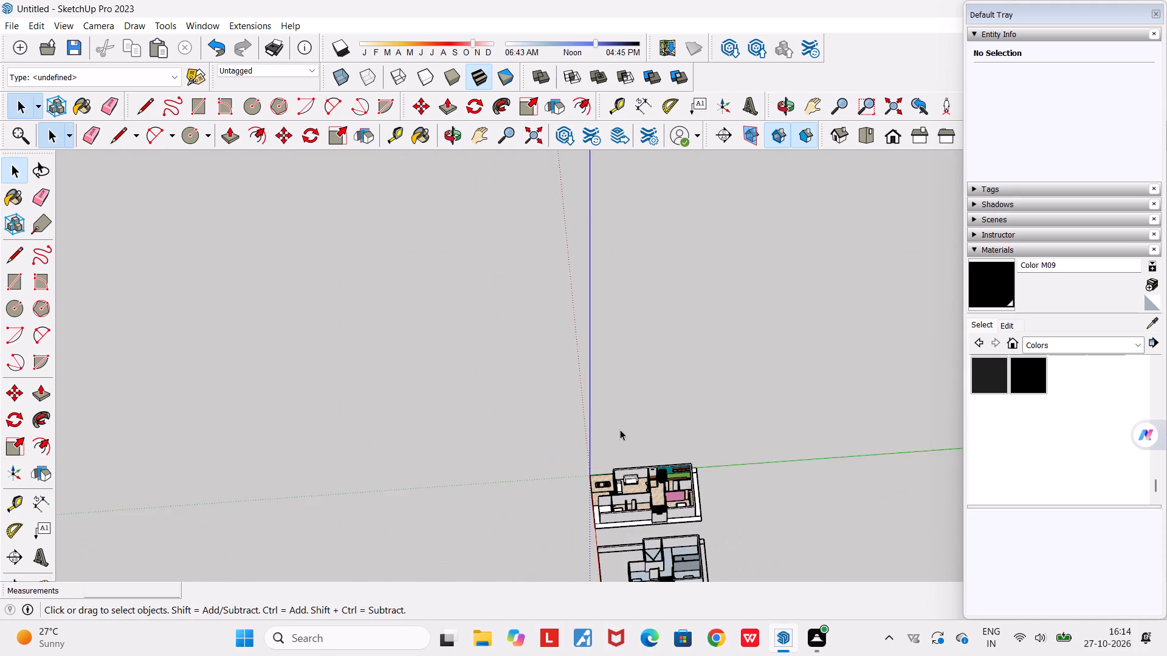
pyautogui.scroll(16, 639, 512)
pyautogui.moveTo(638, 490); pyautogui.dragTo(633, 577, button='middle')
pyautogui.moveTo(645, 538); pyautogui.dragTo(649, 565, button='middle')
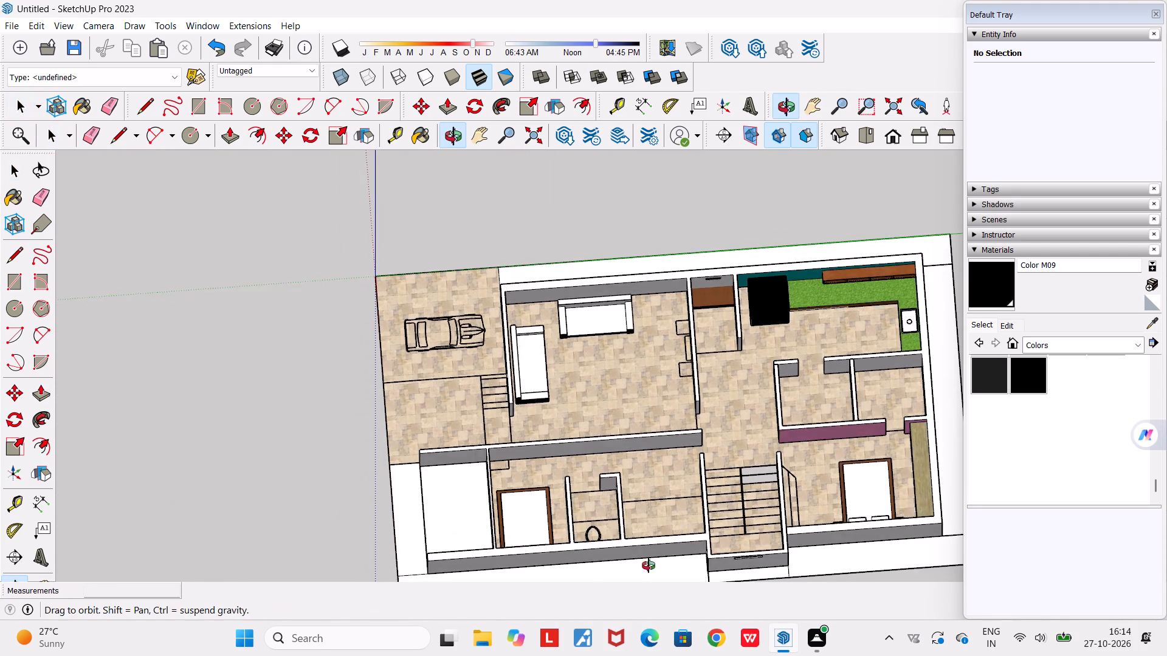
pyautogui.moveTo(649, 565); pyautogui.dragTo(657, 602, button='middle')
pyautogui.moveTo(645, 528); pyautogui.dragTo(583, 592, button='middle')
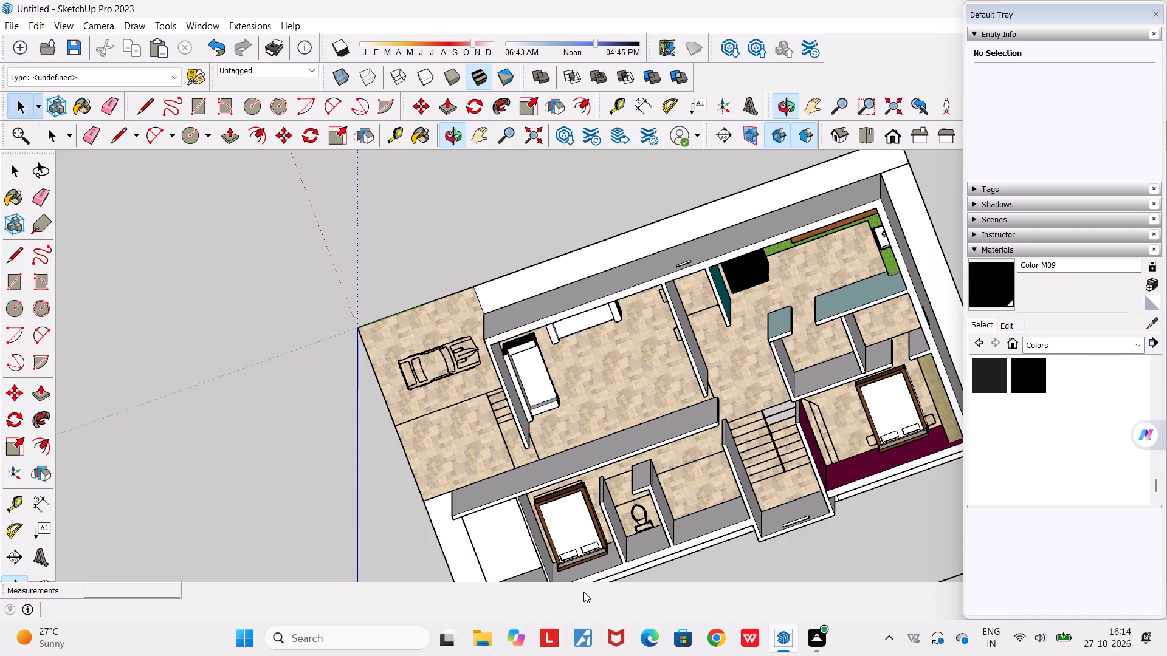
# Review the furnished house from several angles, ending at the living room wall opposite the car porch.
pyautogui.moveTo(609, 538); pyautogui.dragTo(752, 376, button='middle')
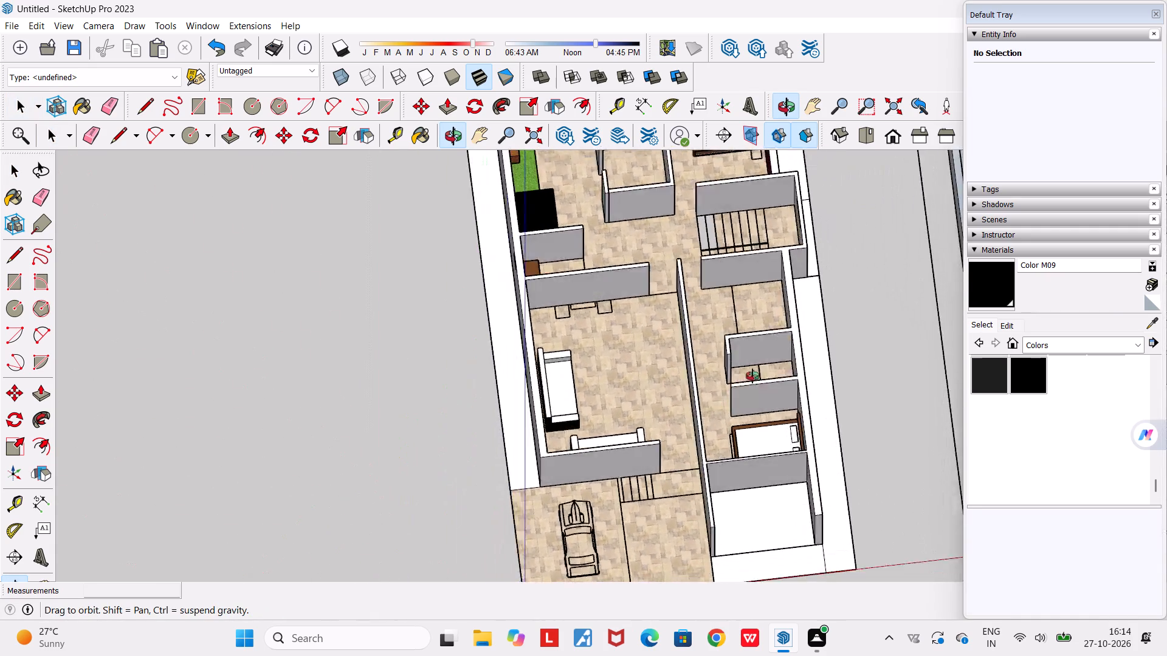
pyautogui.moveTo(752, 376); pyautogui.dragTo(835, 338, button='middle')
pyautogui.scroll(-2, 835, 338)
pyautogui.moveTo(760, 431); pyautogui.dragTo(878, 409, button='middle')
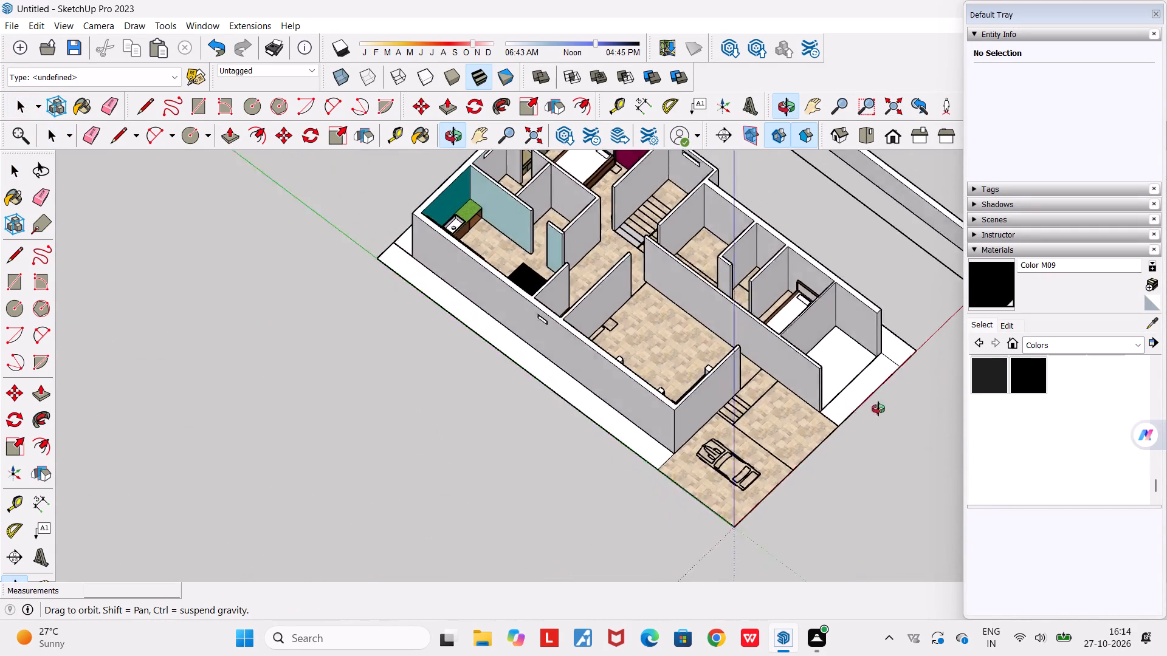
pyautogui.moveTo(878, 409); pyautogui.dragTo(546, 435, button='middle')
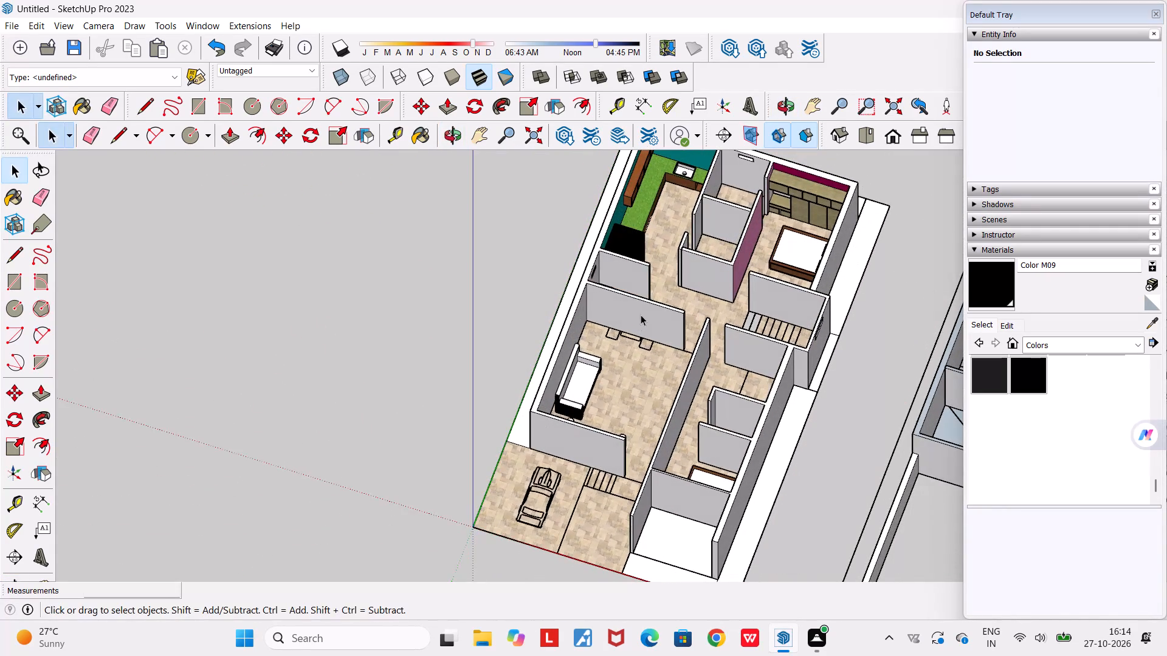
pyautogui.scroll(8, 613, 323)
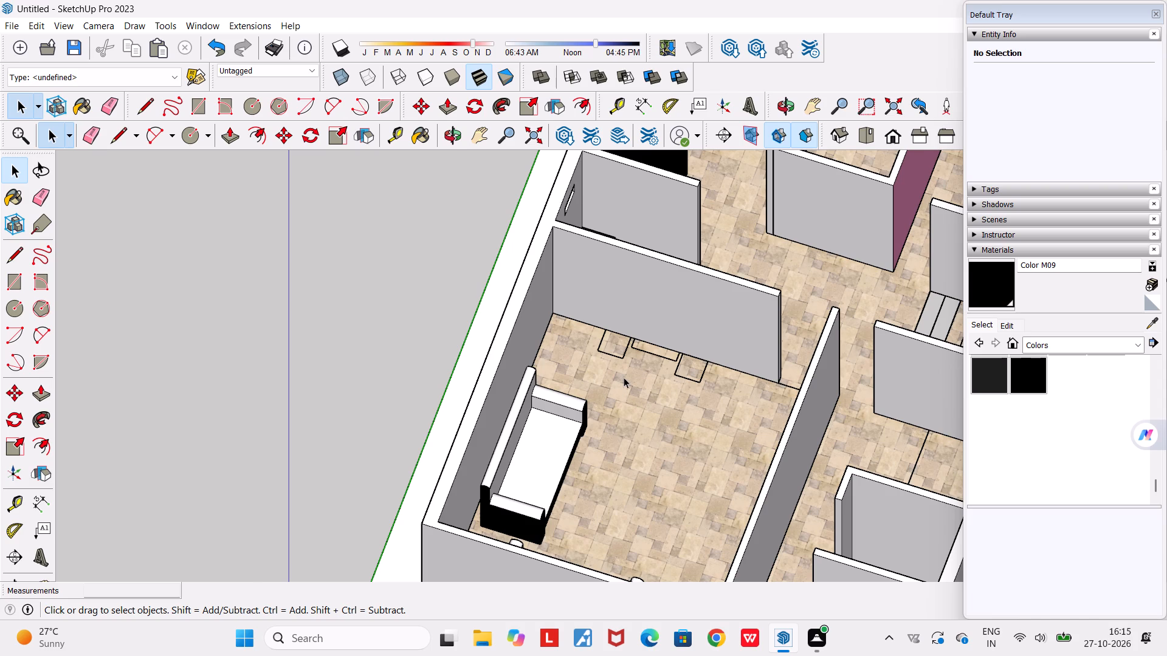
# Inspect the furniture outlines on the living room floor along that wall, checking which object they belong to, and clear the selection.
pyautogui.scroll(2, 624, 377)
pyautogui.moveTo(632, 396); pyautogui.dragTo(685, 401, button='middle')
pyautogui.scroll(1, 637, 398)
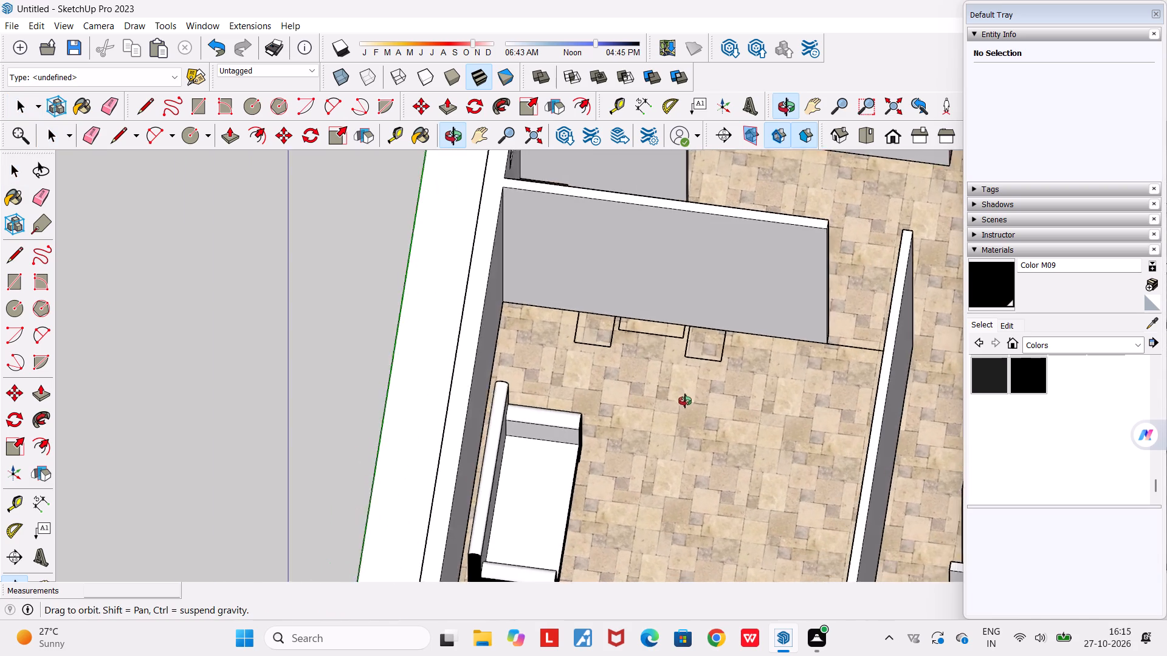
pyautogui.moveTo(685, 401); pyautogui.dragTo(721, 414, button='middle')
pyautogui.scroll(2, 687, 355)
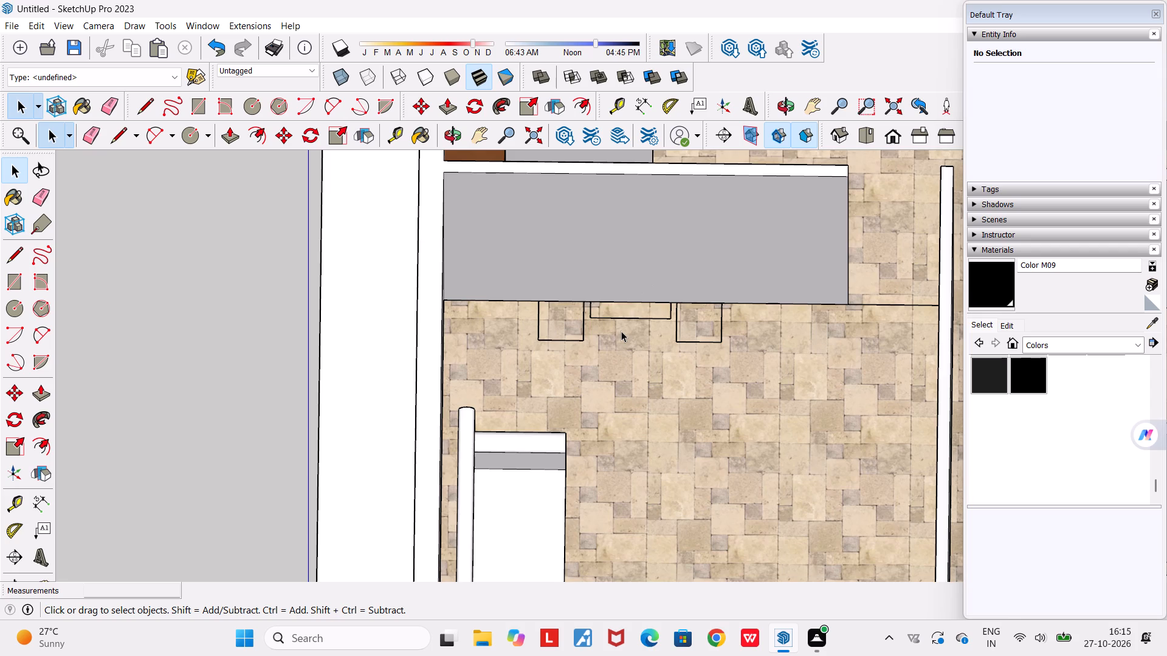
pyautogui.scroll(2, 621, 331)
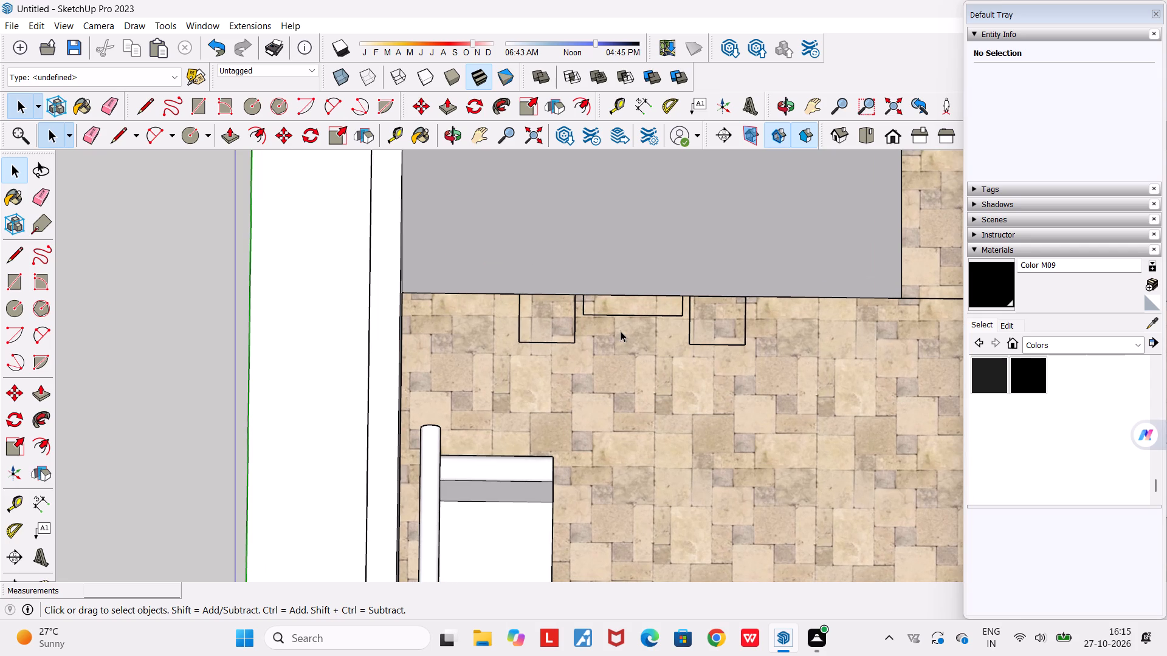
pyautogui.scroll(-1, 619, 315)
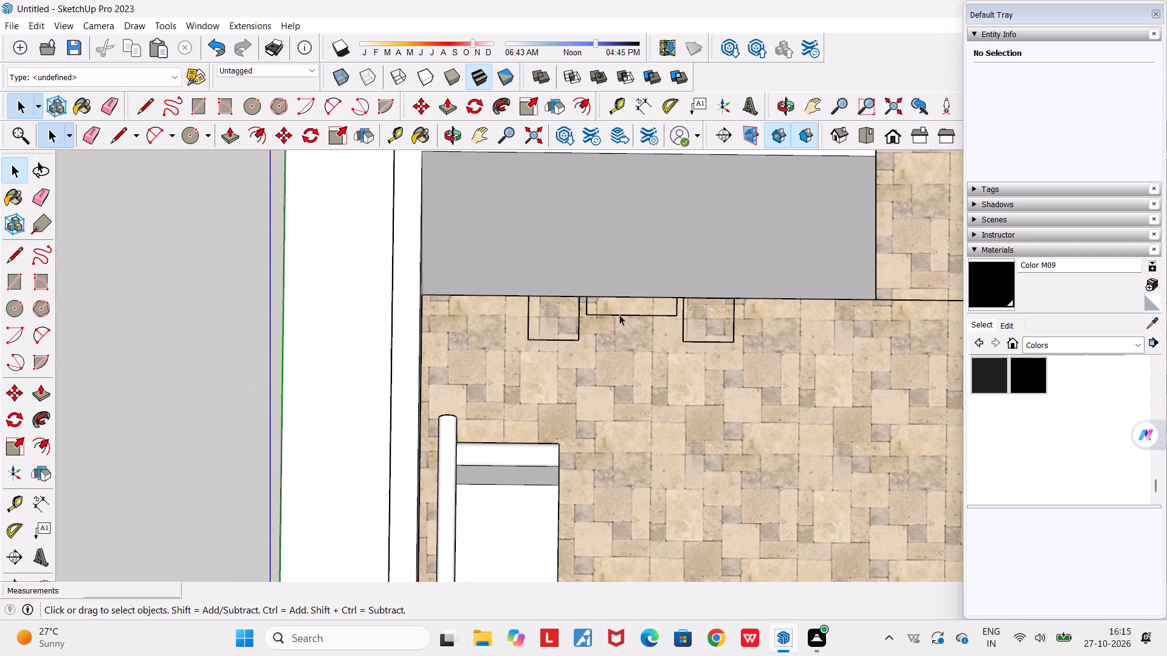
pyautogui.click(619, 315)
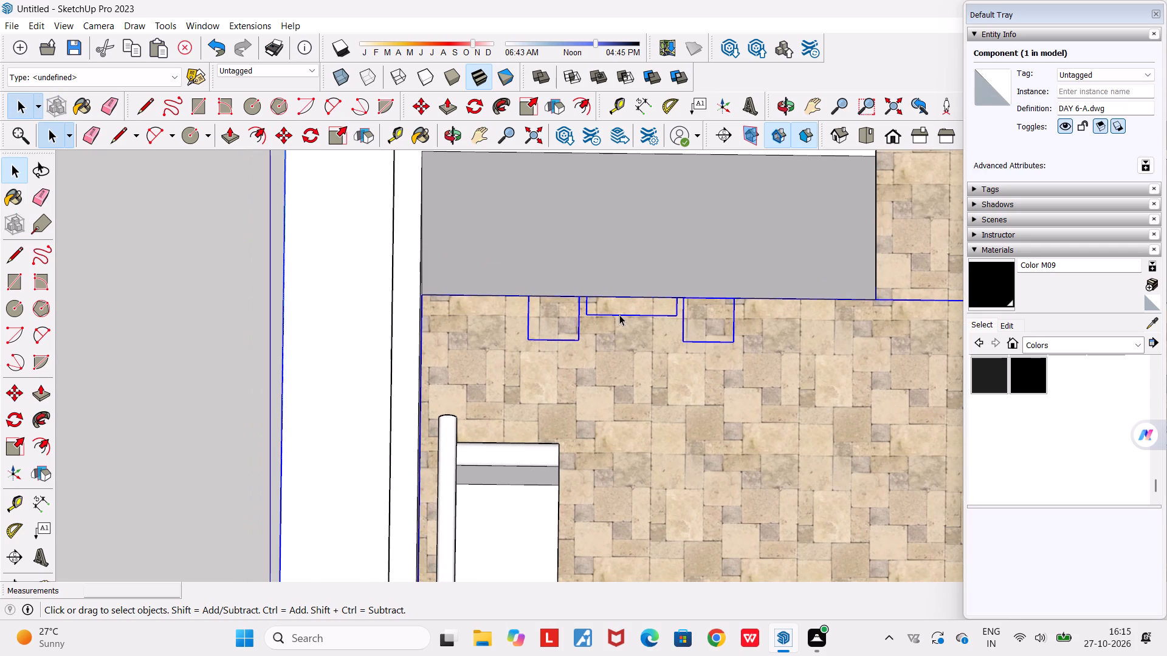
pyautogui.scroll(-3, 619, 321)
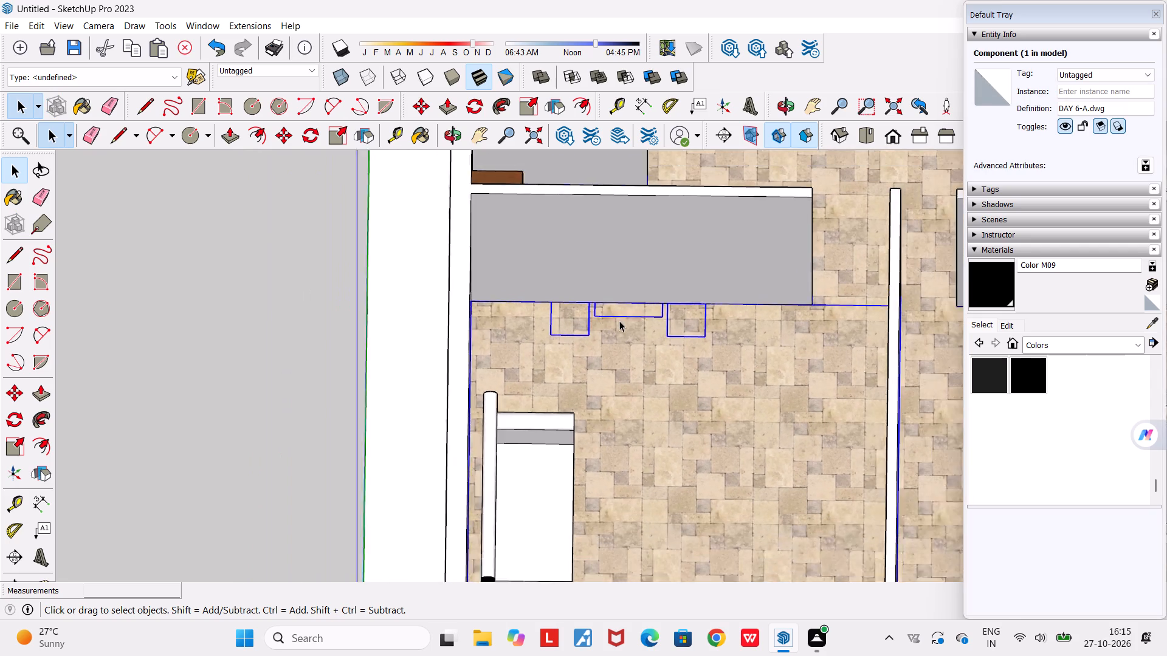
pyautogui.scroll(-2, 619, 321)
pyautogui.click(336, 312)
# Examine the two square outlines and the narrow rectangle between them against the wall, and their spacing from the nearby sofa.
pyautogui.scroll(2, 623, 307)
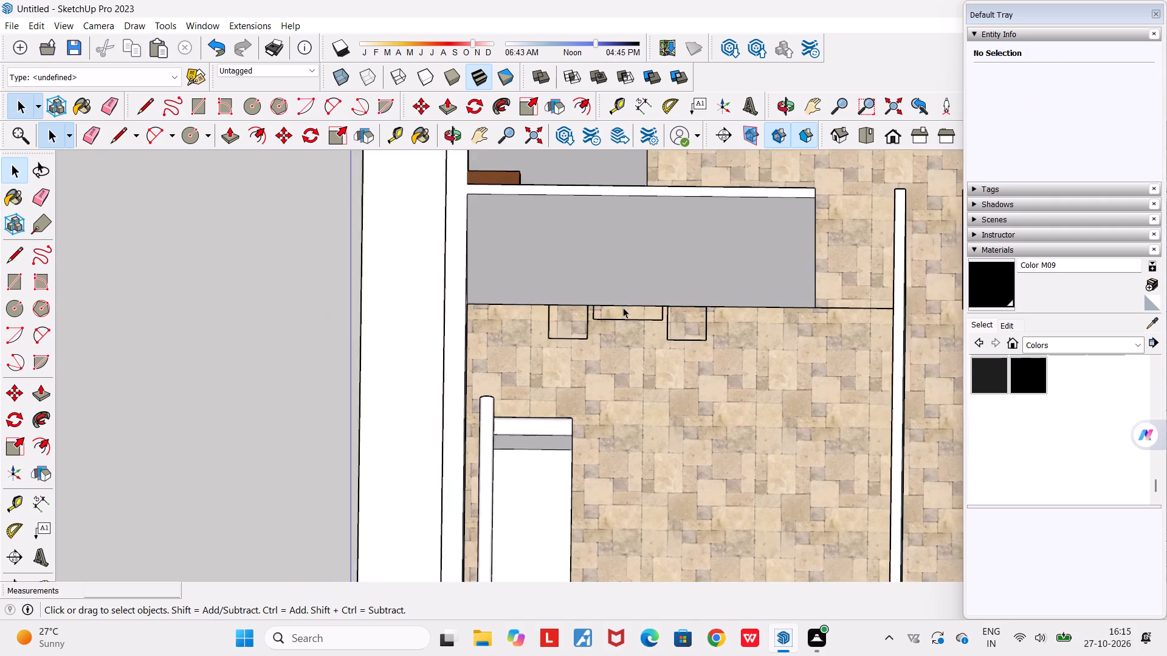
pyautogui.scroll(3, 623, 307)
pyautogui.moveTo(619, 306); pyautogui.dragTo(557, 281, button='middle')
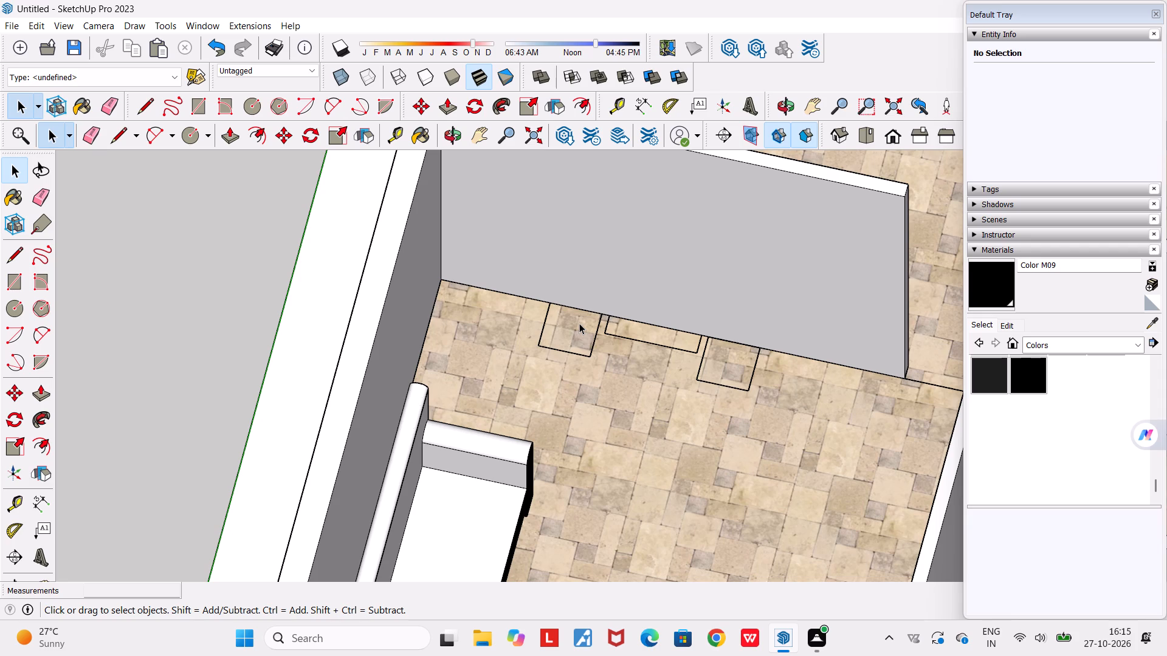
pyautogui.scroll(-4, 588, 344)
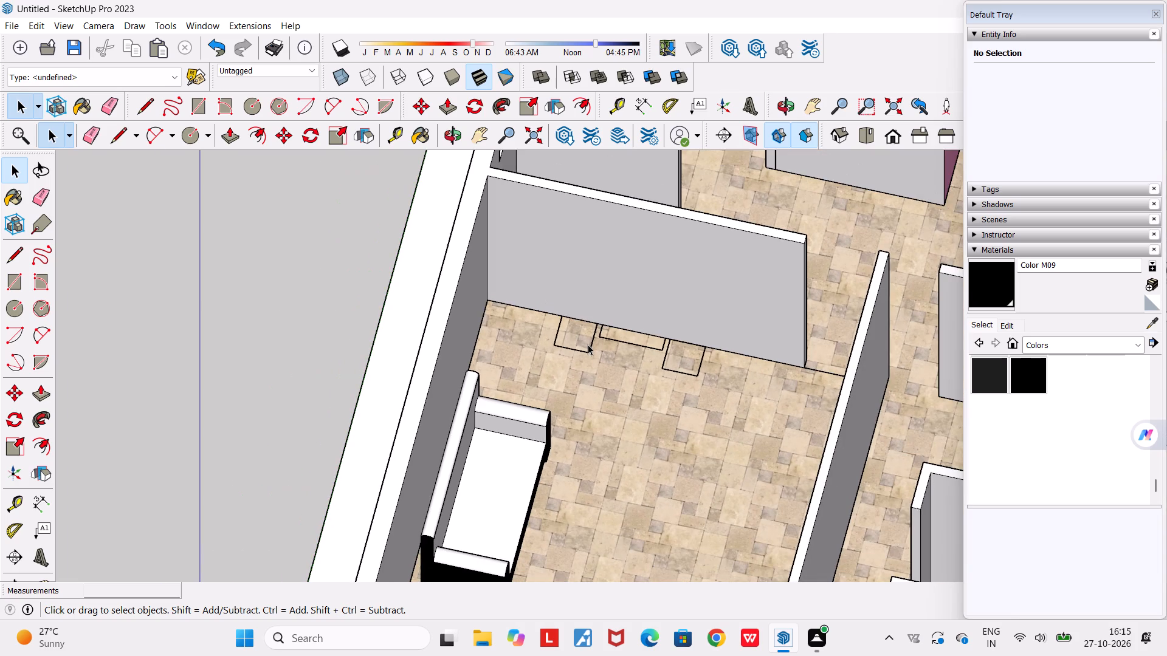
pyautogui.scroll(3, 588, 344)
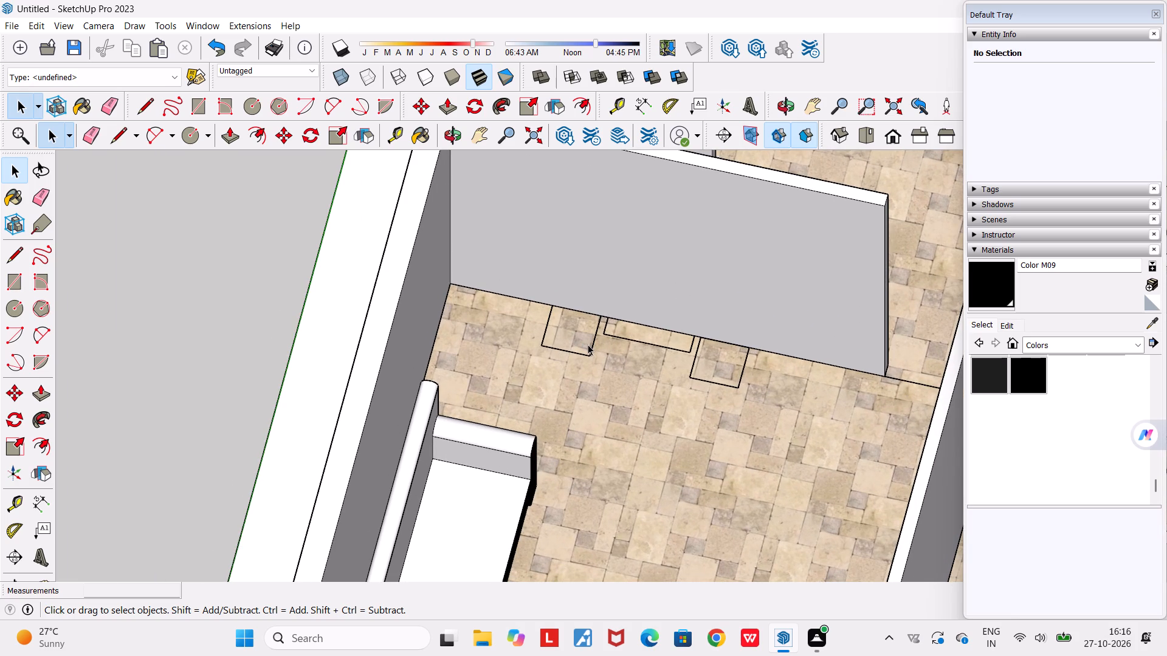
pyautogui.scroll(-5, 560, 336)
pyautogui.moveTo(570, 402); pyautogui.dragTo(749, 458, button='middle')
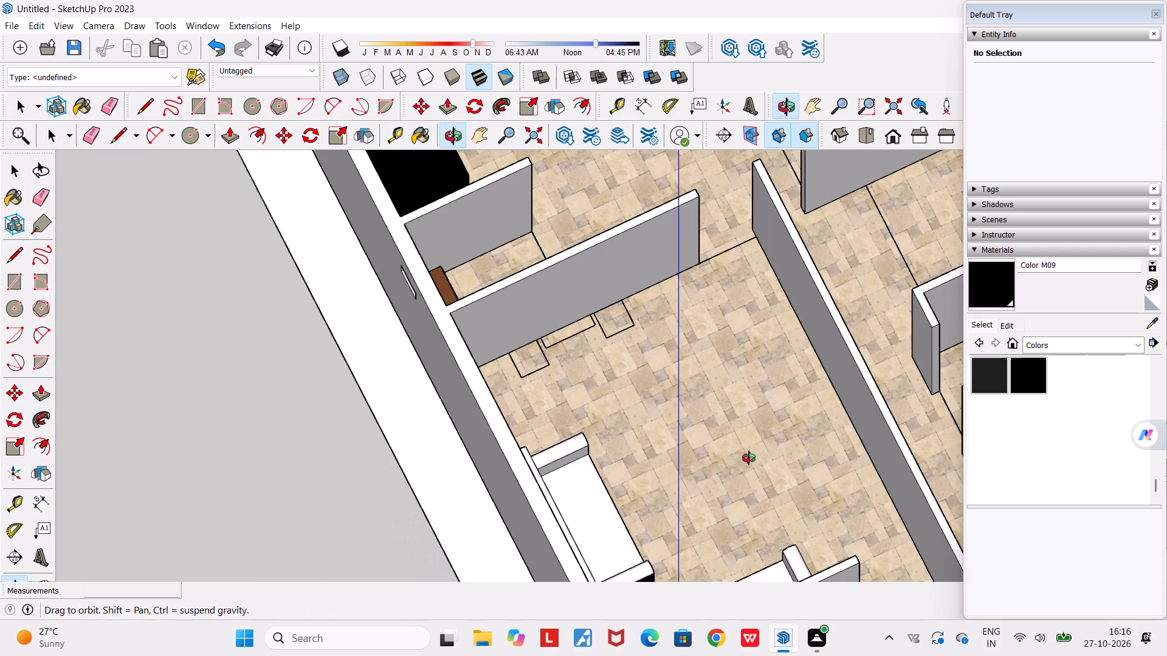
pyautogui.moveTo(749, 458); pyautogui.dragTo(748, 459, button='middle')
pyautogui.scroll(2, 684, 344)
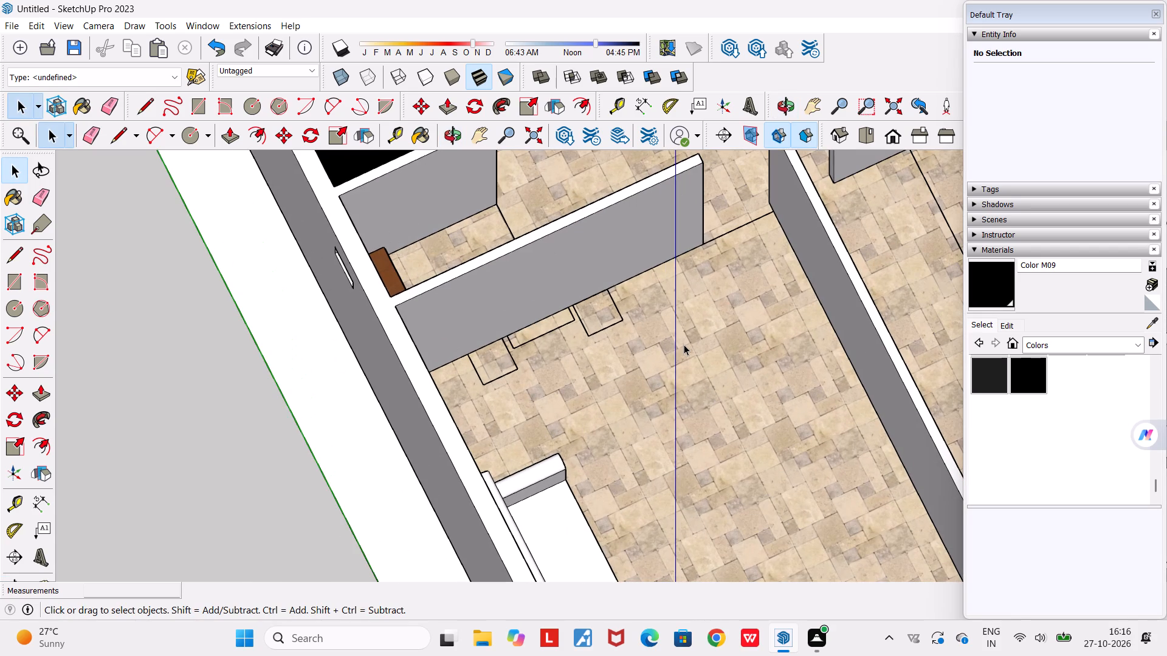
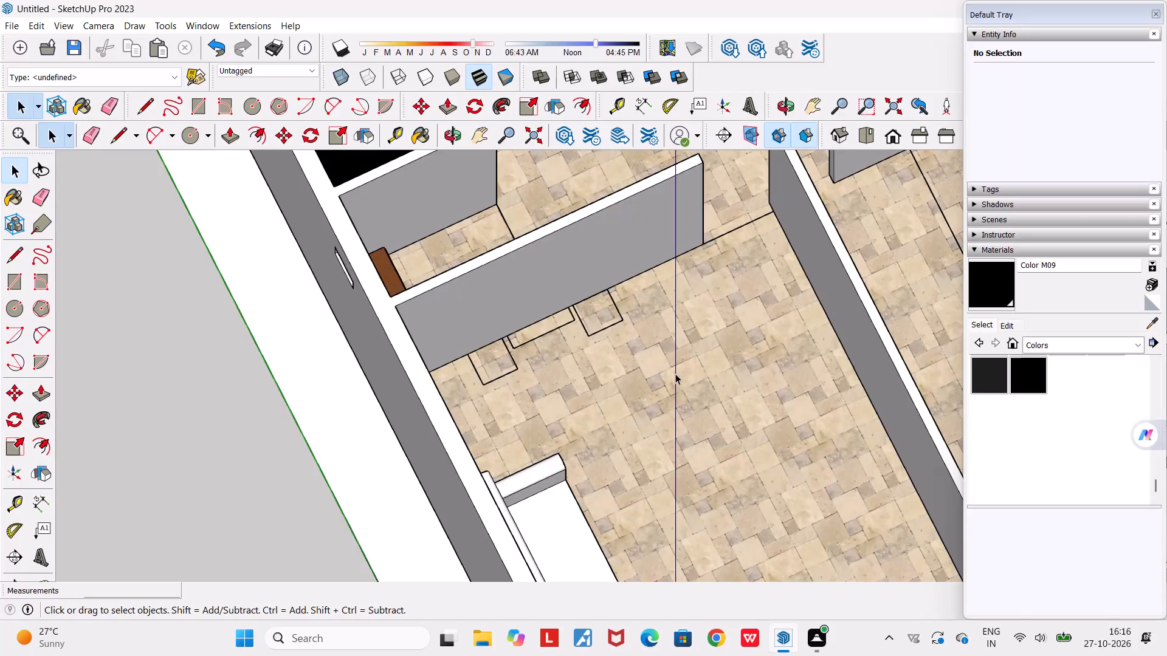
# Examine the two square outlines and the narrow rectangle along the living room wall in relation to the sofa and room corner.
pyautogui.scroll(-4, 675, 374)
pyautogui.moveTo(658, 364); pyautogui.dragTo(534, 297, button='middle')
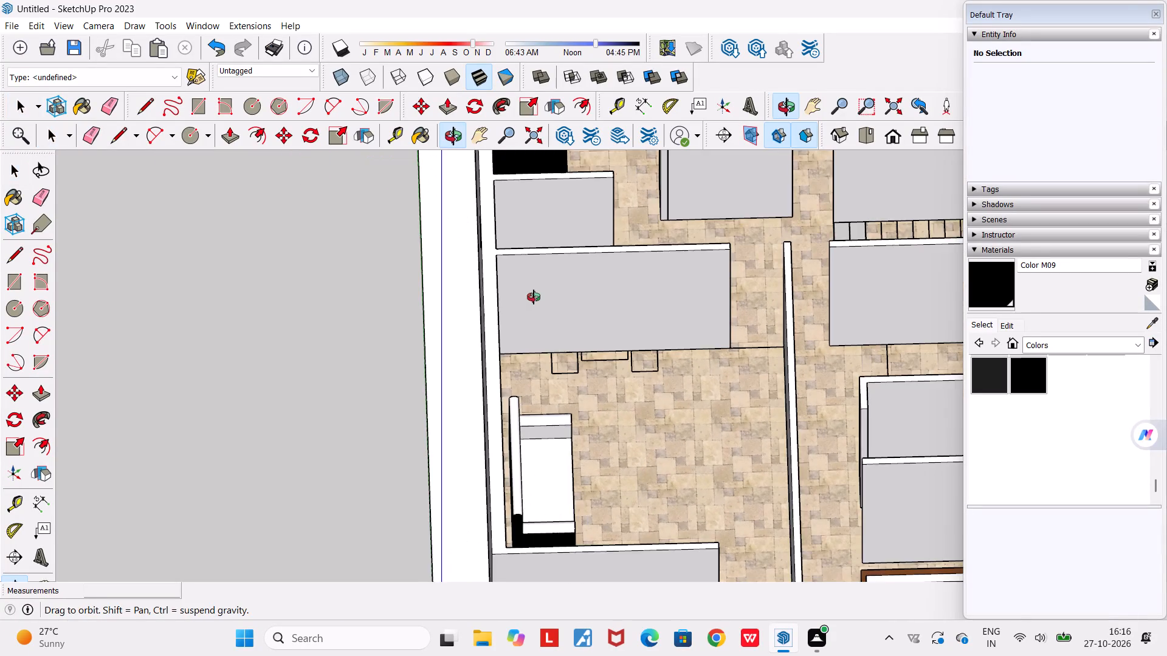
pyautogui.moveTo(534, 297); pyautogui.dragTo(546, 324, button='middle')
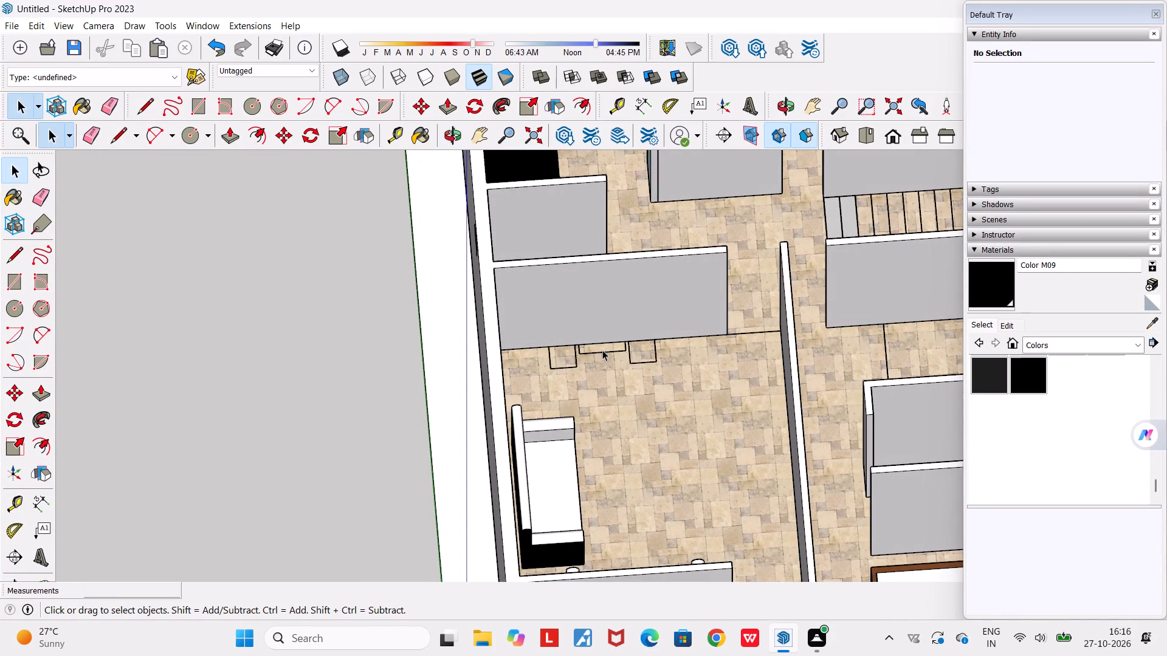
pyautogui.scroll(4, 602, 350)
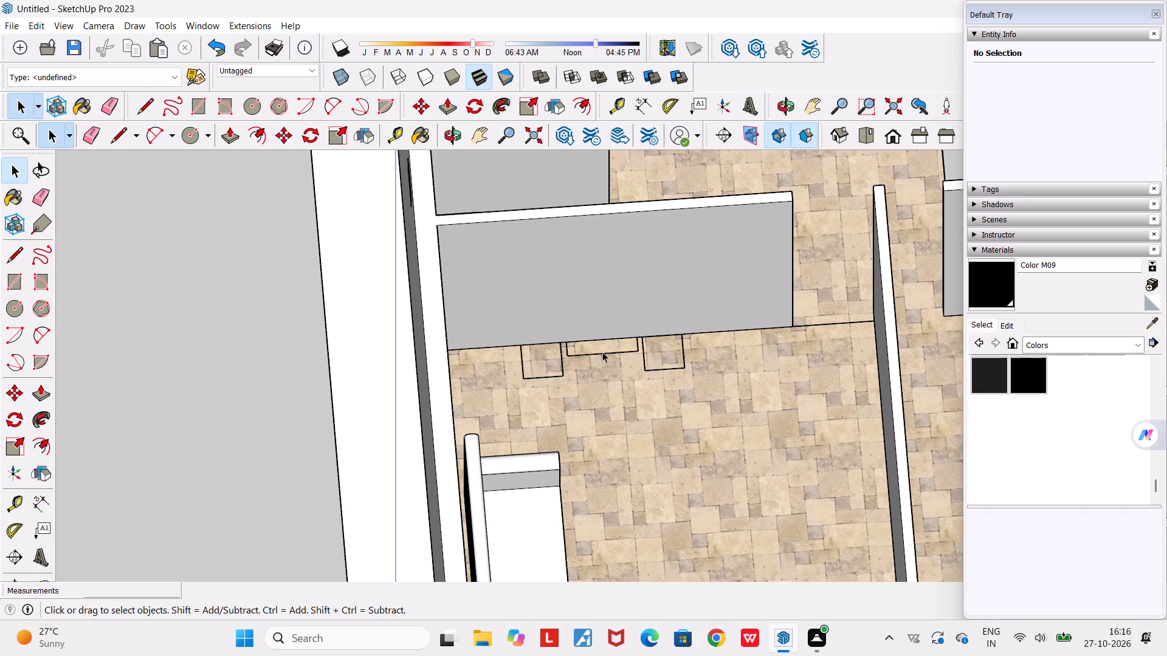
pyautogui.scroll(2, 602, 352)
pyautogui.moveTo(571, 371); pyautogui.dragTo(511, 379, button='middle')
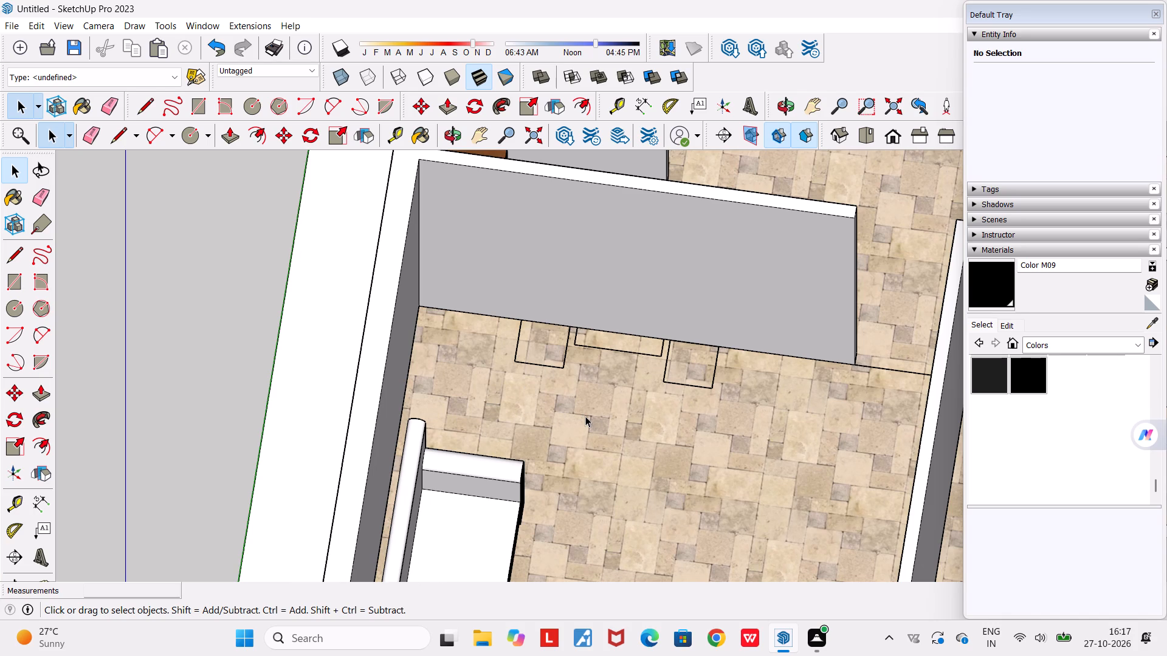
pyautogui.scroll(3, 599, 340)
pyautogui.scroll(-3, 599, 340)
pyautogui.scroll(2, 599, 340)
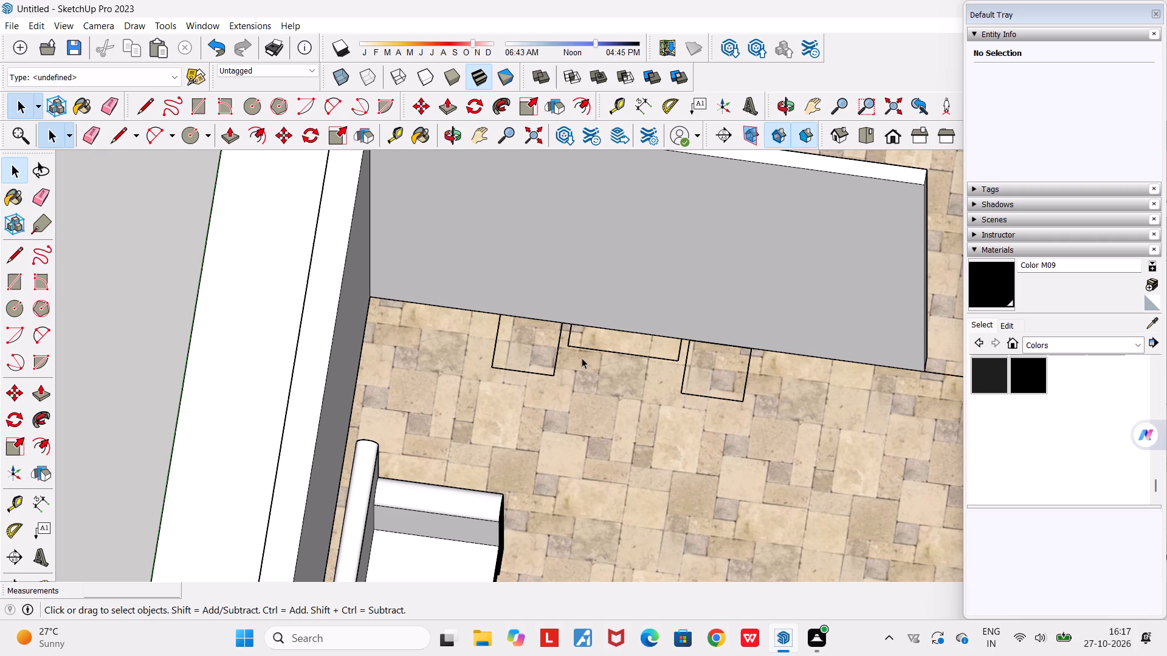
pyautogui.scroll(-4, 582, 358)
pyautogui.scroll(3, 647, 404)
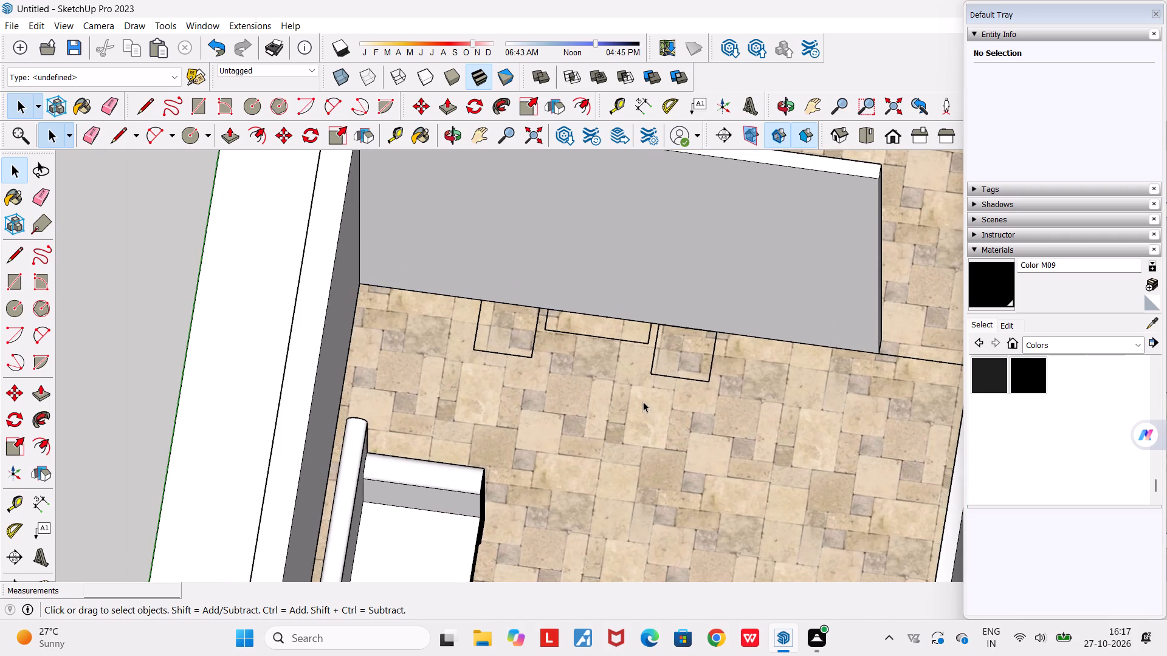
# Inspect the same wall outlines from steeper overhead angles, checking their full shape, alignment against the wall and the free floor around them.
pyautogui.moveTo(639, 399); pyautogui.dragTo(726, 466, button='middle')
pyautogui.scroll(-4, 726, 466)
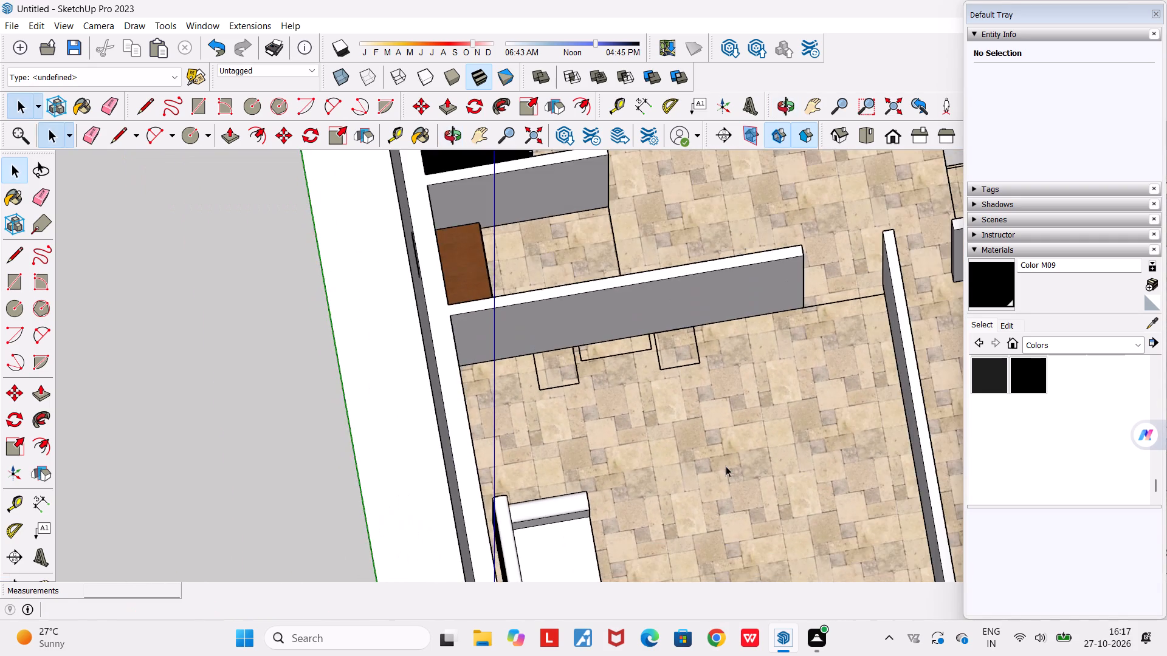
pyautogui.moveTo(699, 439); pyautogui.dragTo(645, 429, button='middle')
pyautogui.scroll(-4, 645, 429)
pyautogui.scroll(6, 645, 429)
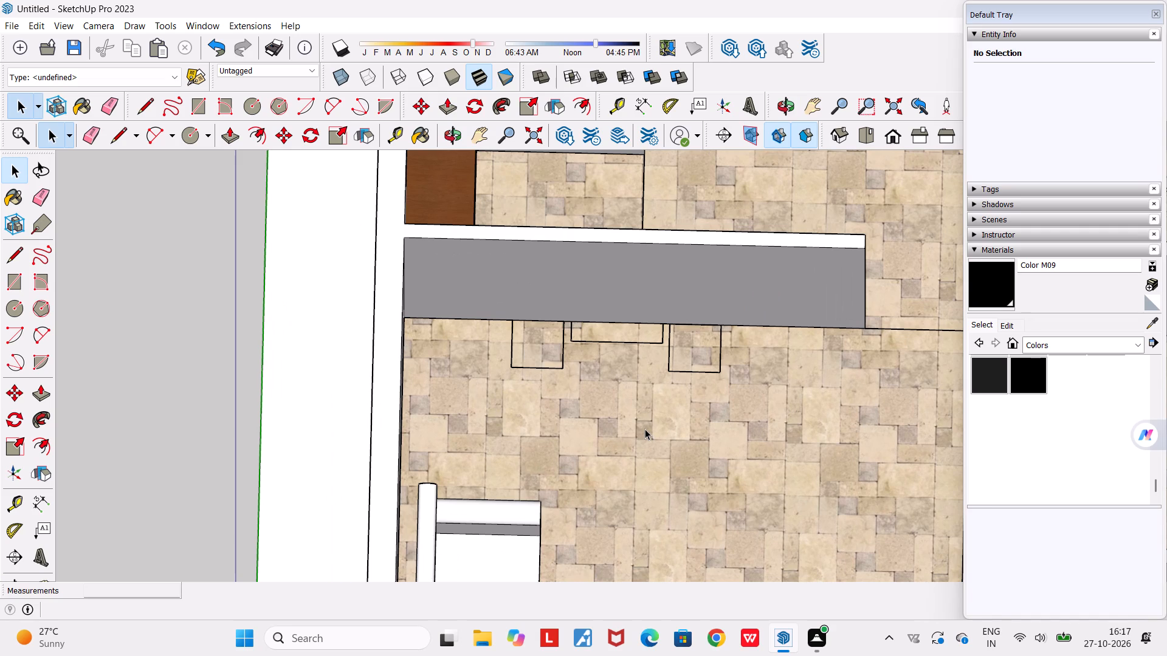
pyautogui.scroll(-5, 645, 429)
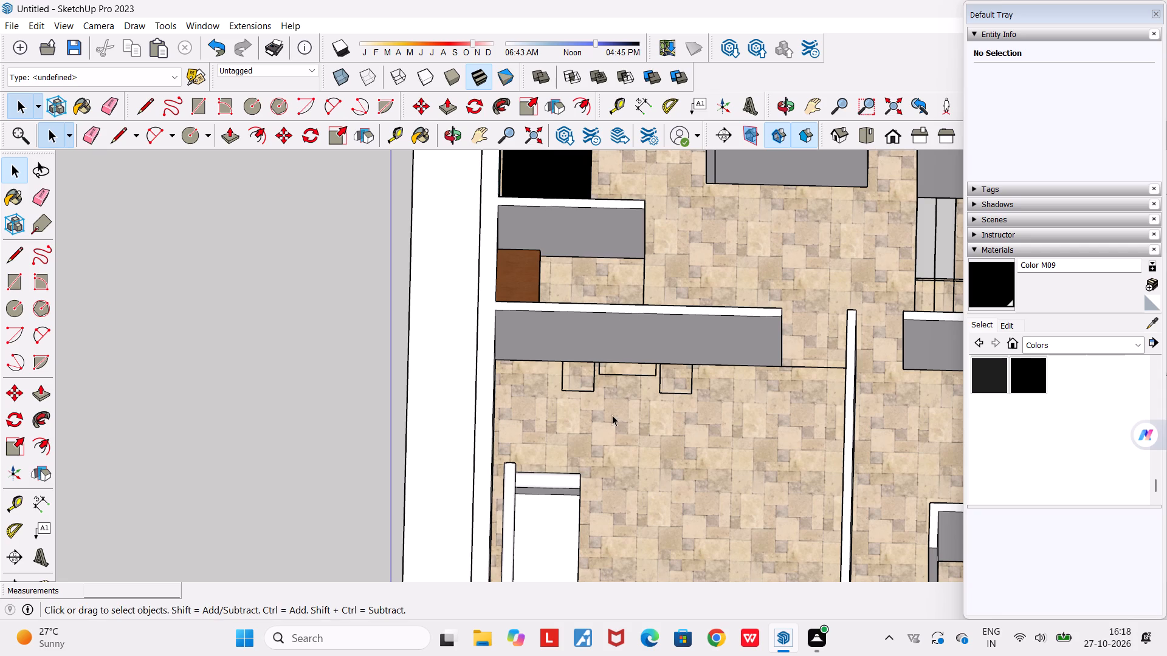
pyautogui.scroll(2, 630, 380)
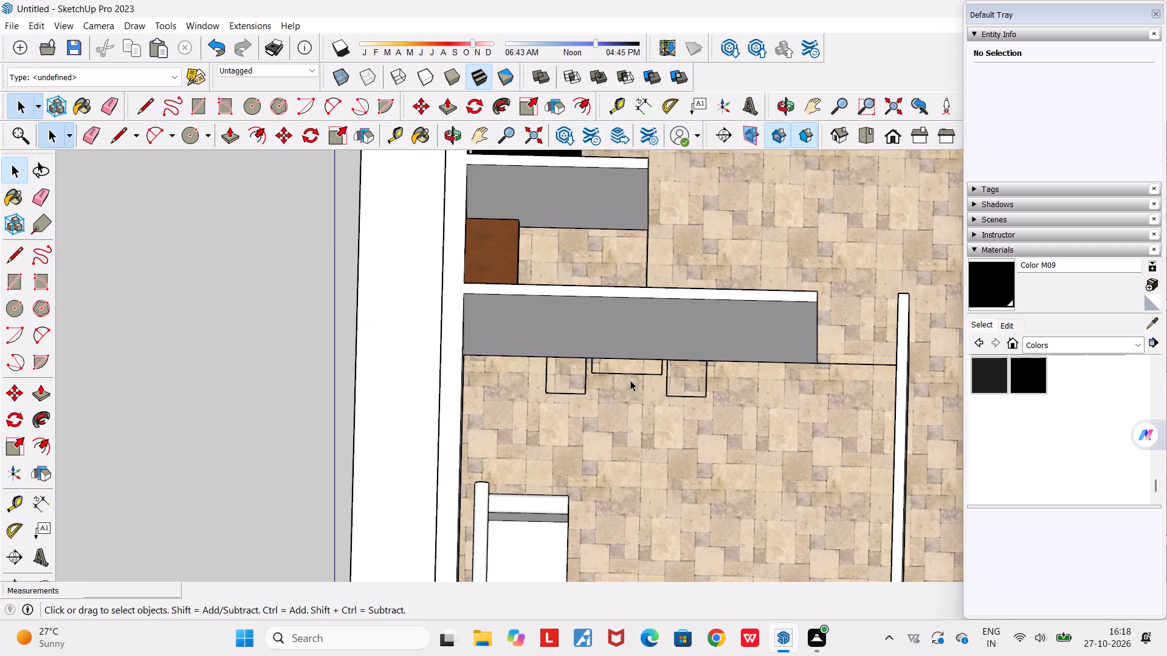
pyautogui.scroll(3, 692, 414)
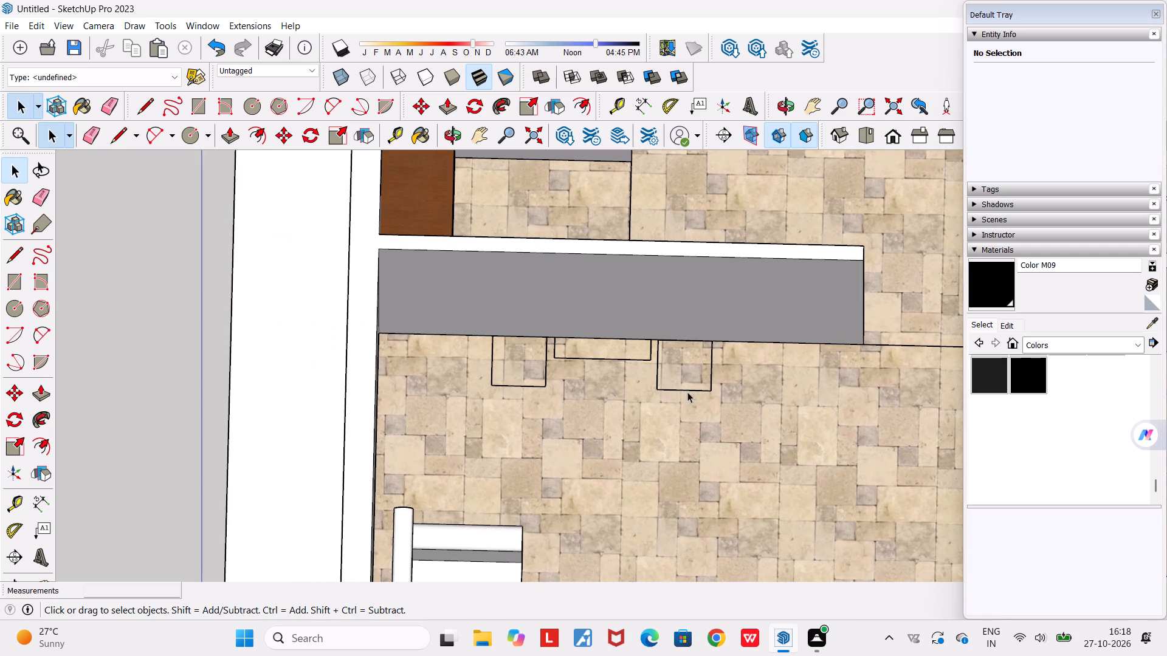
pyautogui.scroll(3, 687, 392)
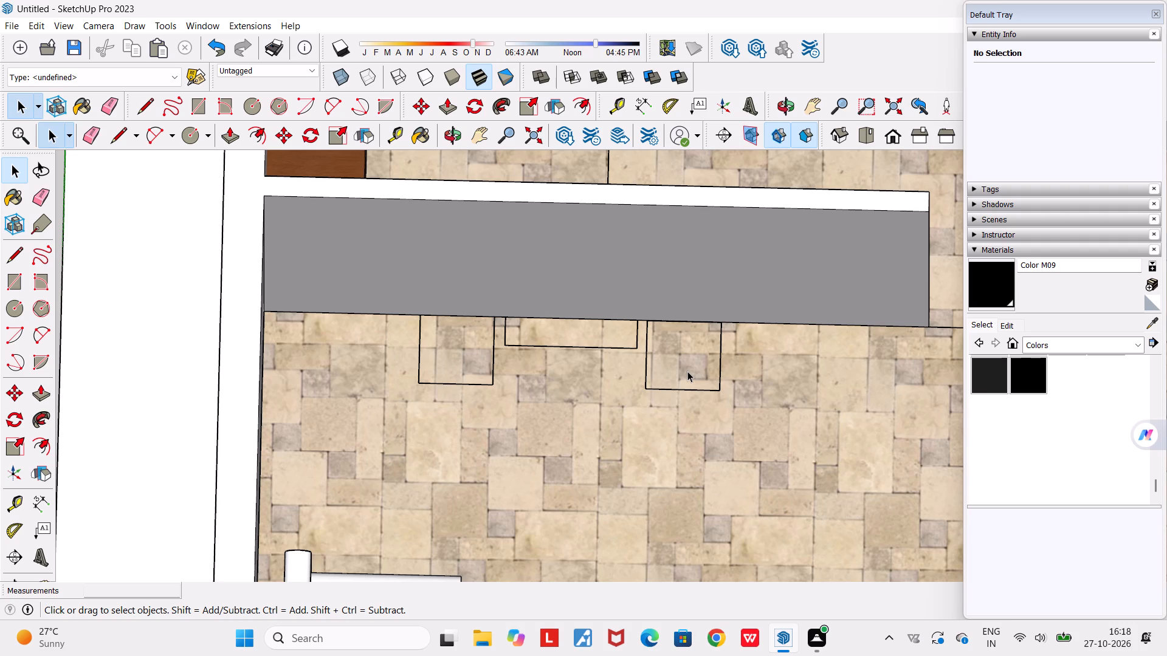
pyautogui.moveTo(688, 409); pyautogui.dragTo(698, 415, button='middle')
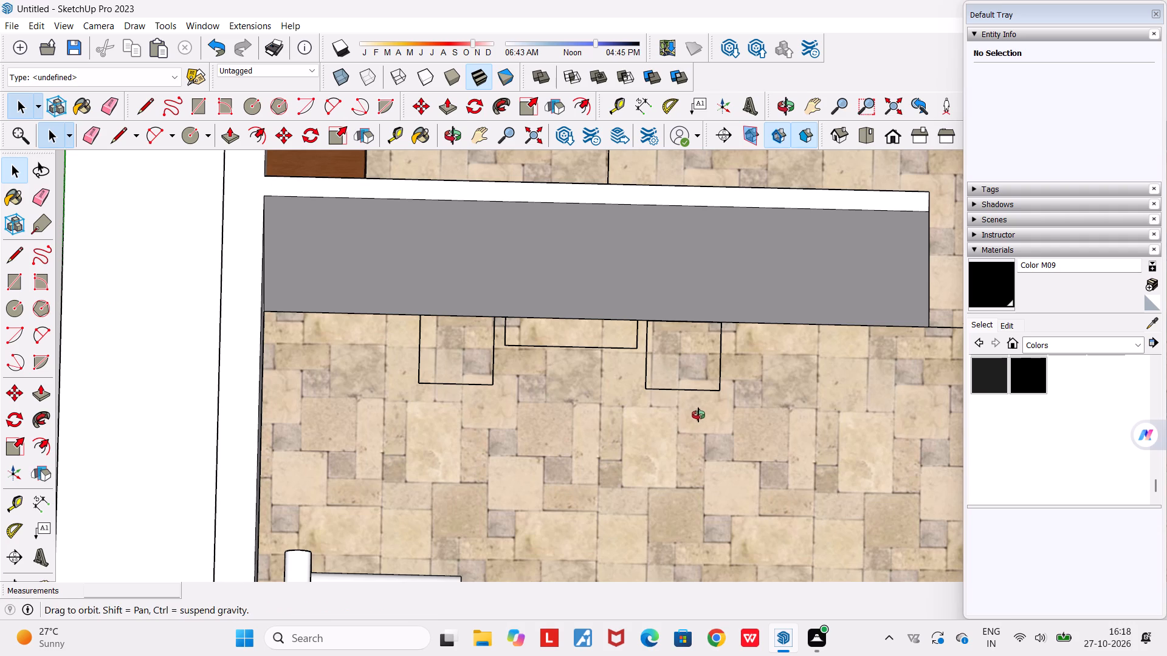
pyautogui.moveTo(698, 415); pyautogui.dragTo(706, 420, button='middle')
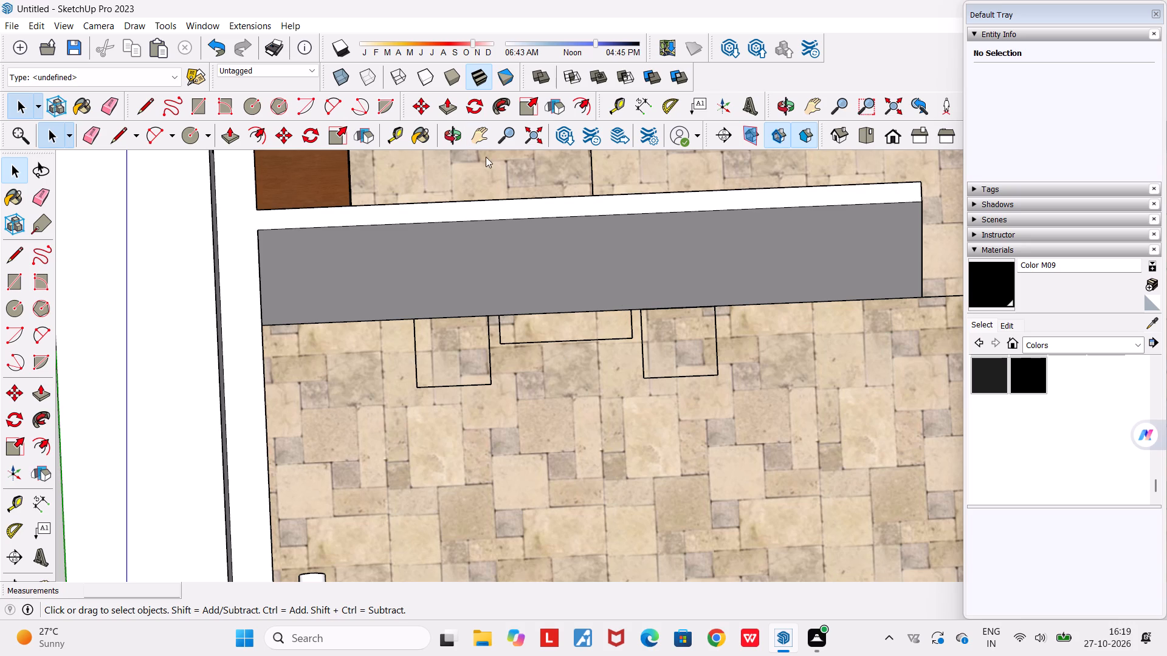
pyautogui.scroll(-6, 639, 341)
pyautogui.moveTo(664, 372); pyautogui.dragTo(637, 380, button='middle')
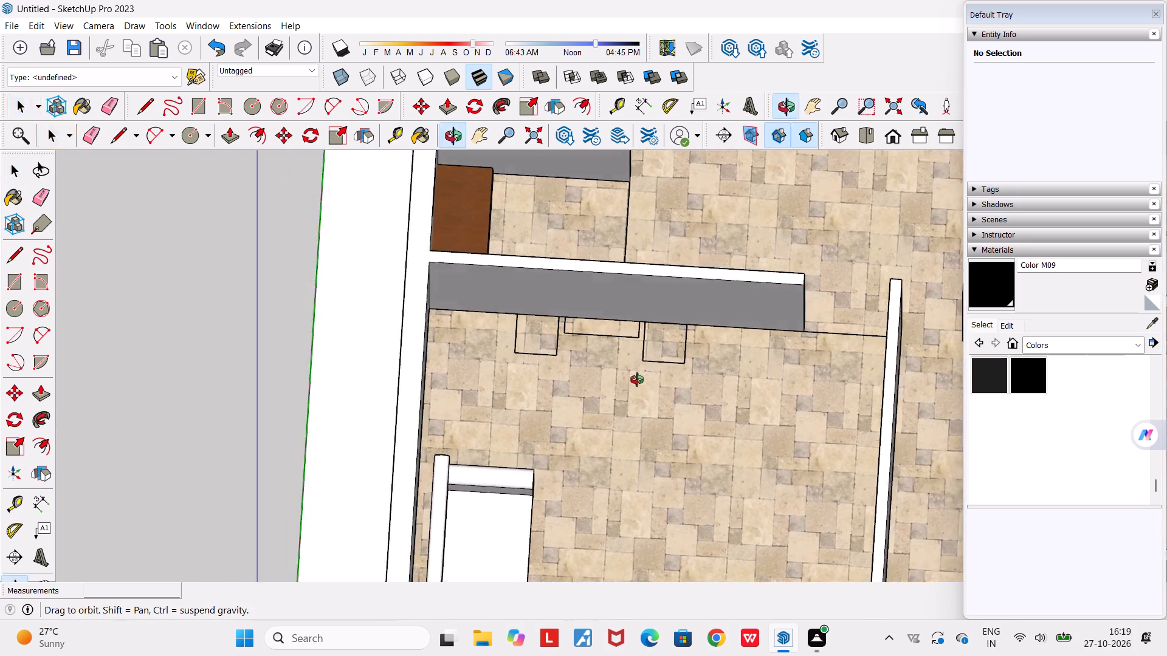
pyautogui.moveTo(637, 380); pyautogui.dragTo(674, 401, button='middle')
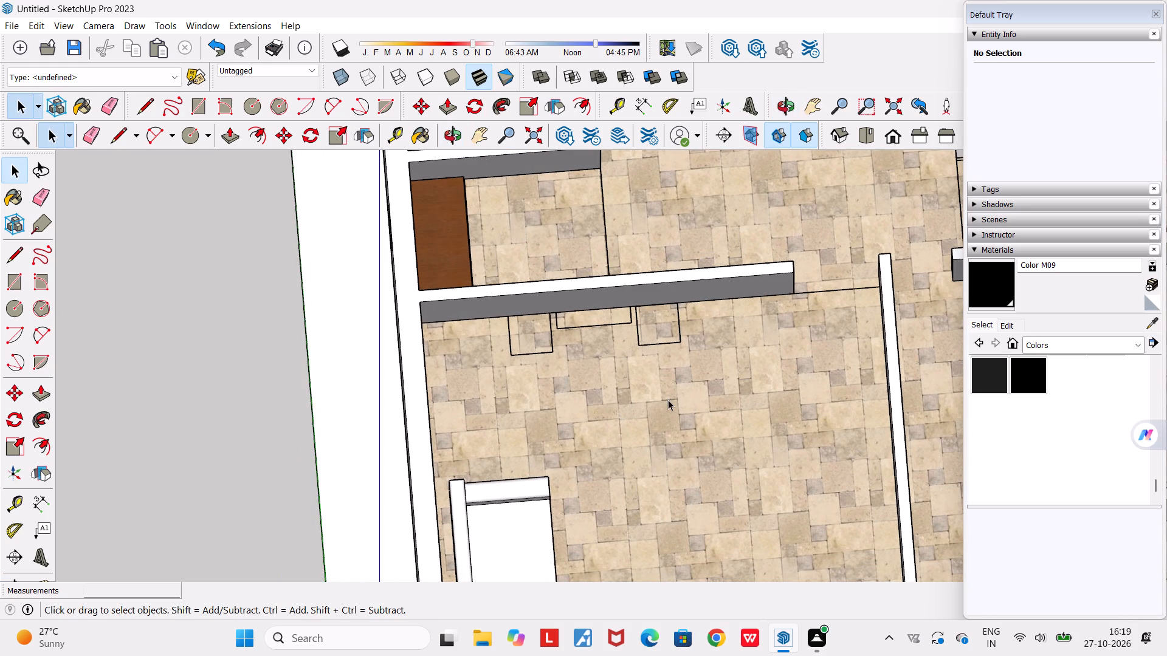
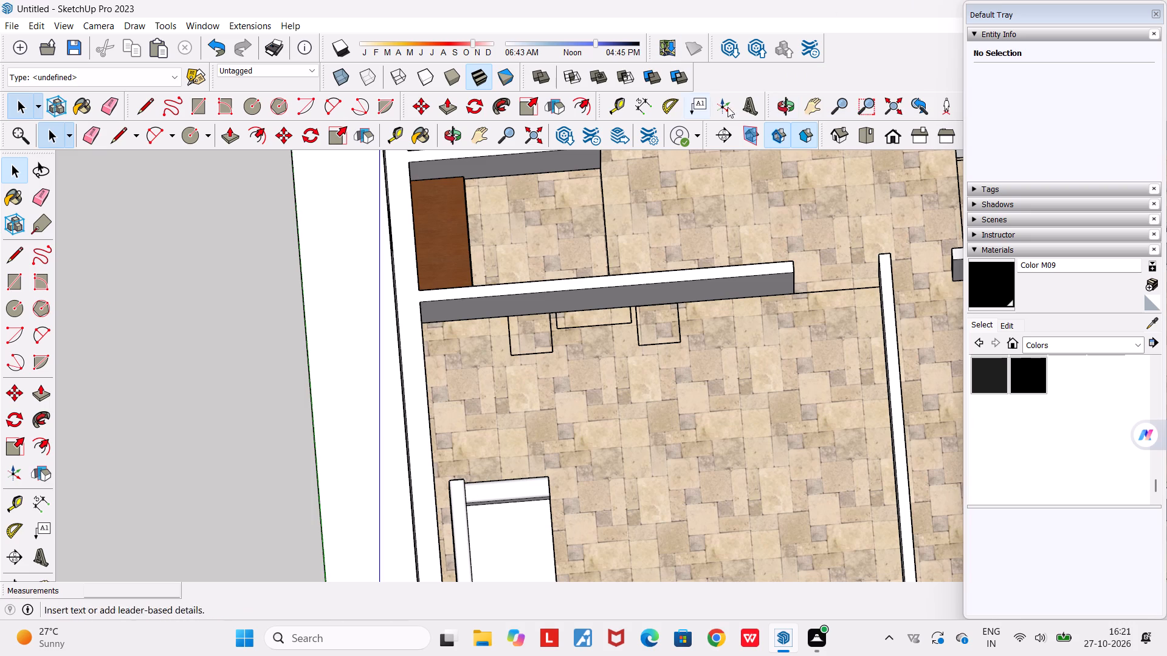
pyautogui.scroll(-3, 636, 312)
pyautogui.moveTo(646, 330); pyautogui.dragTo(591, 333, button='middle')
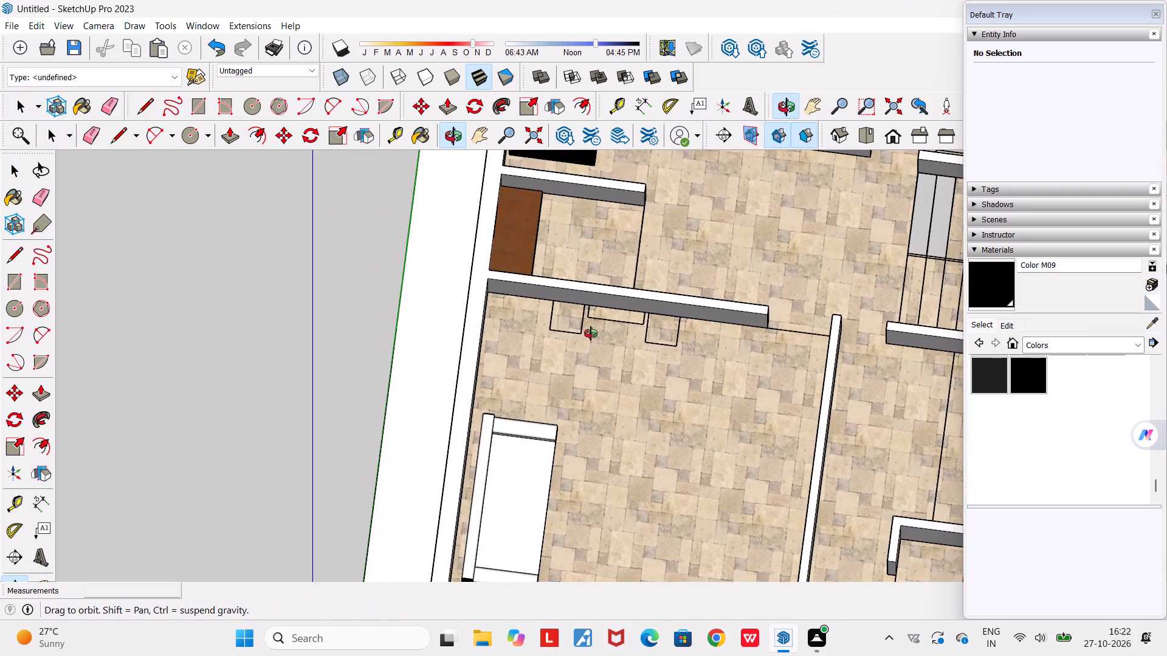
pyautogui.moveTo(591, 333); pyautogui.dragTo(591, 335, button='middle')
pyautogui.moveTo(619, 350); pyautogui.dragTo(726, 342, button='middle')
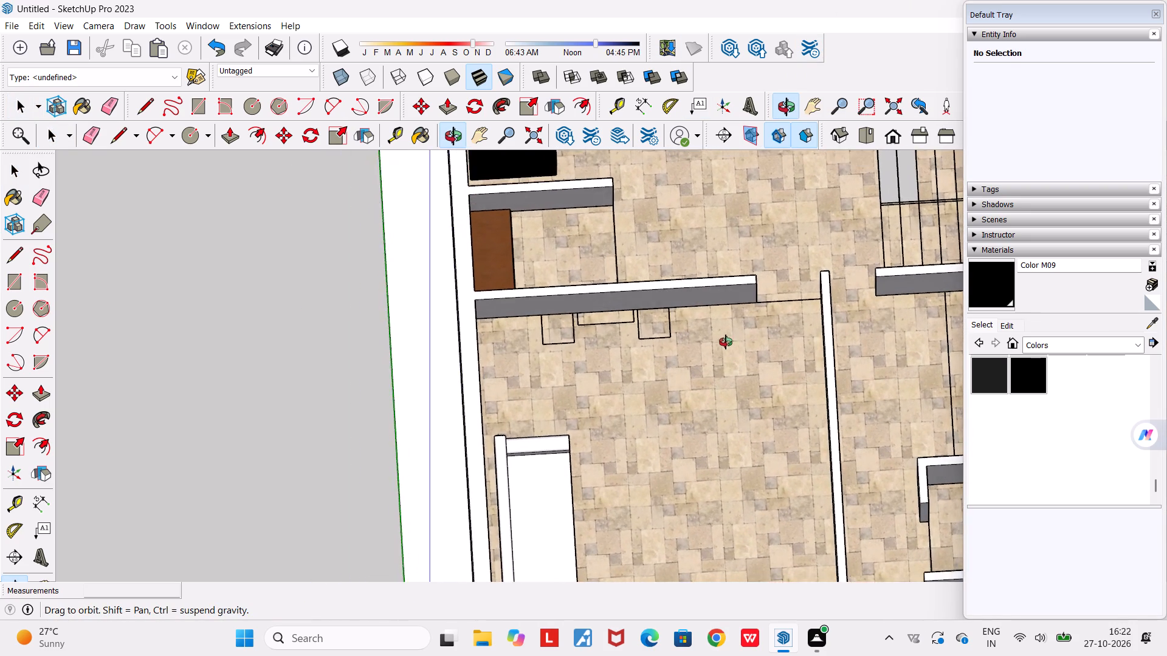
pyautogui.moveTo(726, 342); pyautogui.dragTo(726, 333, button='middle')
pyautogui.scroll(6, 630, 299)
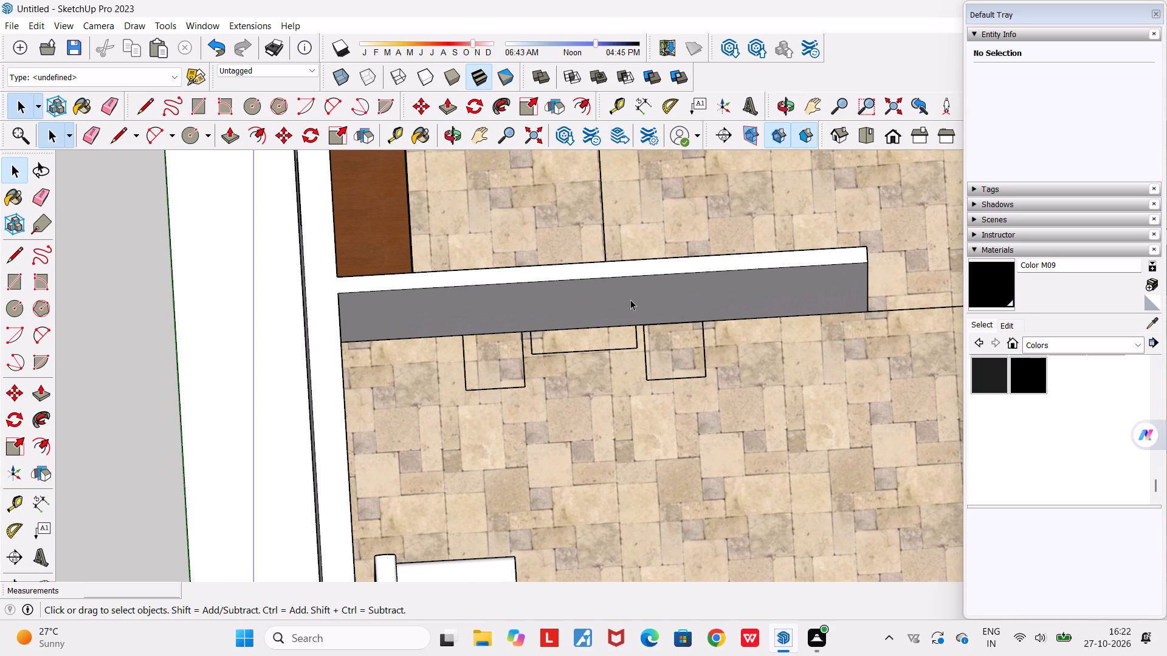
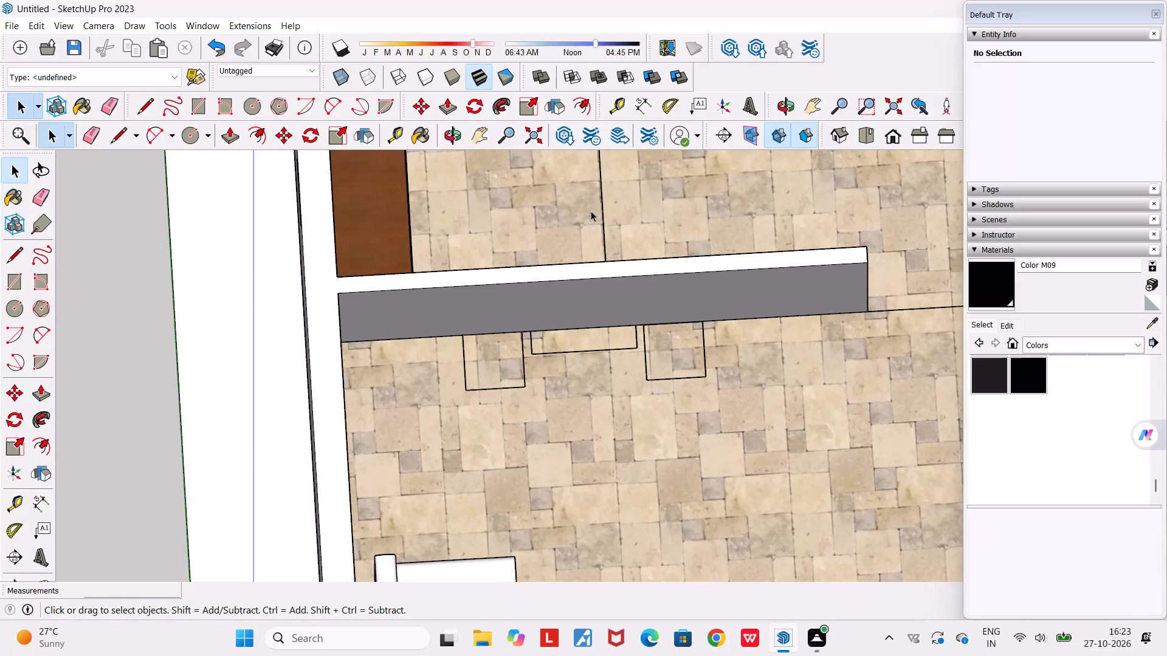
# Inspect the living room's sofas and the unfinished furniture outlines along the partition wall, along with the surrounding house layout.
pyautogui.scroll(-6, 596, 282)
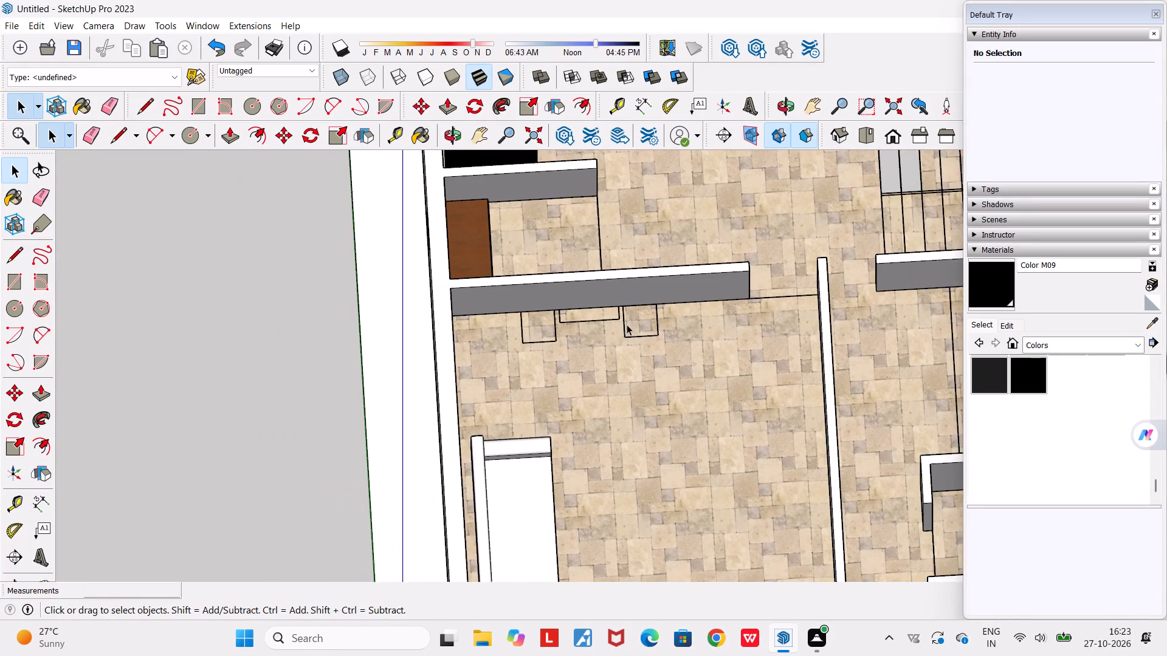
pyautogui.moveTo(619, 327); pyautogui.dragTo(571, 333, button='middle')
pyautogui.scroll(-4, 571, 333)
pyautogui.scroll(3, 628, 352)
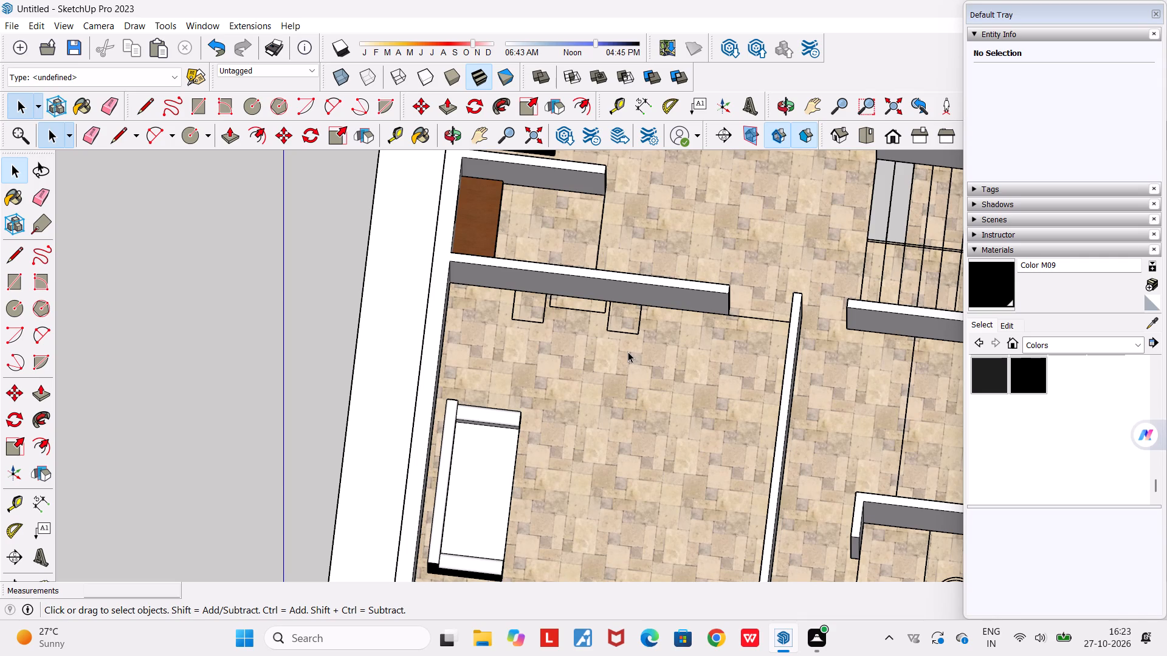
pyautogui.scroll(-3, 638, 443)
pyautogui.moveTo(655, 453); pyautogui.dragTo(769, 502, button='middle')
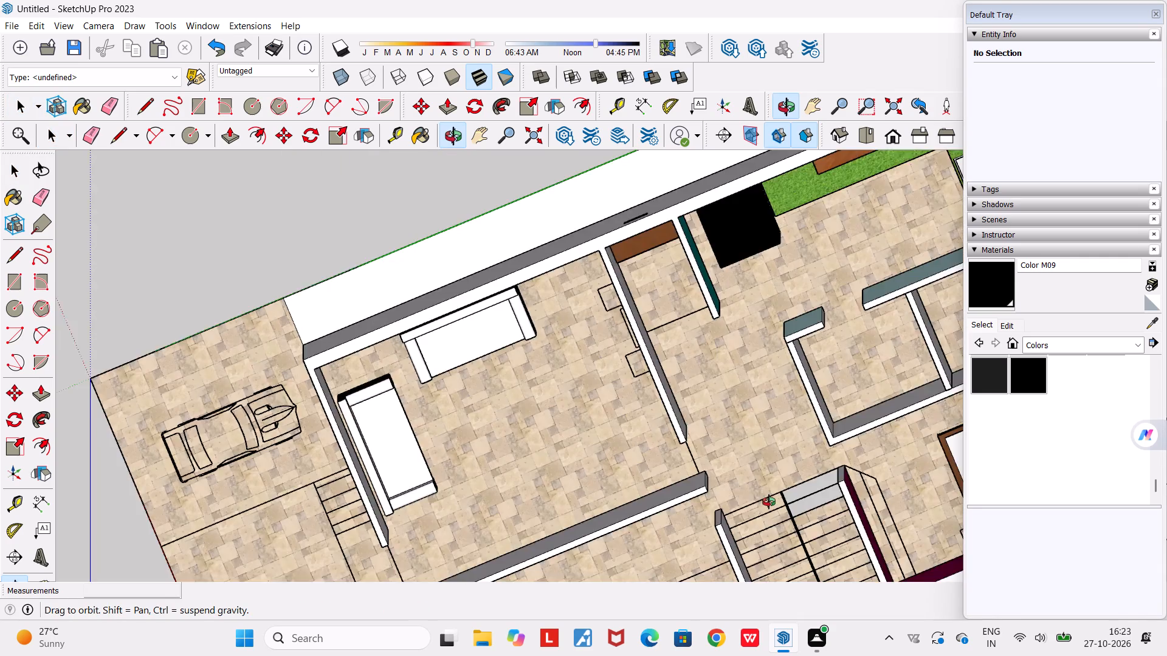
pyautogui.moveTo(769, 502); pyautogui.dragTo(1058, 403, button='middle')
pyautogui.moveTo(830, 359); pyautogui.dragTo(762, 369, button='middle')
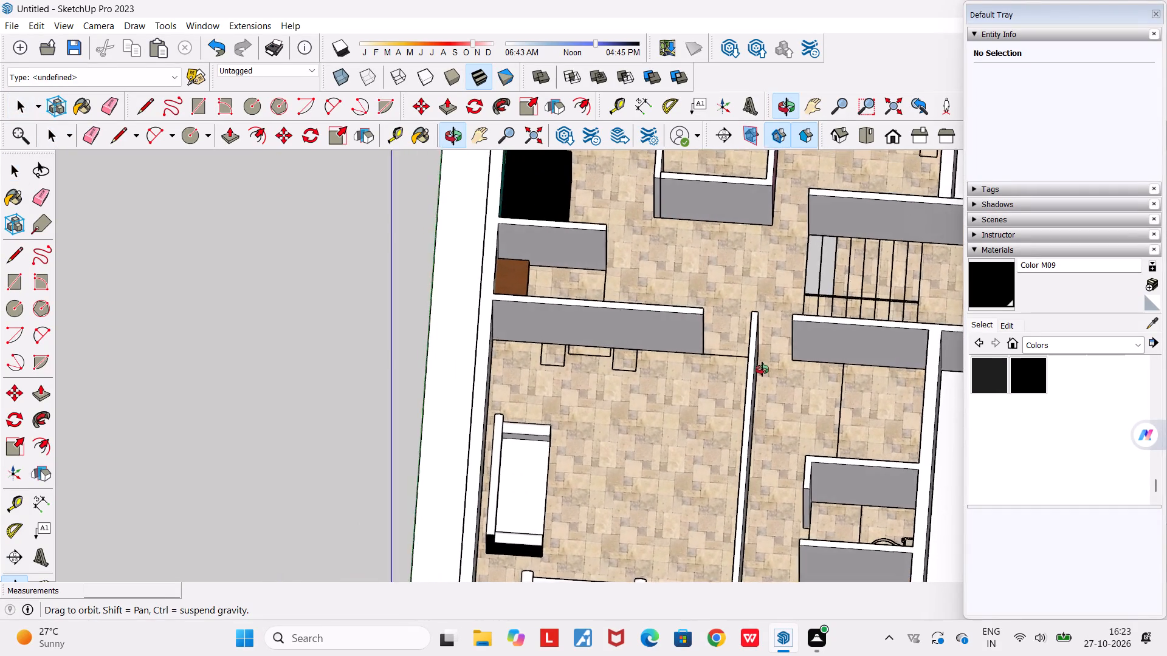
pyautogui.moveTo(762, 369); pyautogui.dragTo(754, 378, button='middle')
pyautogui.scroll(5, 529, 344)
pyautogui.moveTo(563, 375); pyautogui.dragTo(633, 408, button='middle')
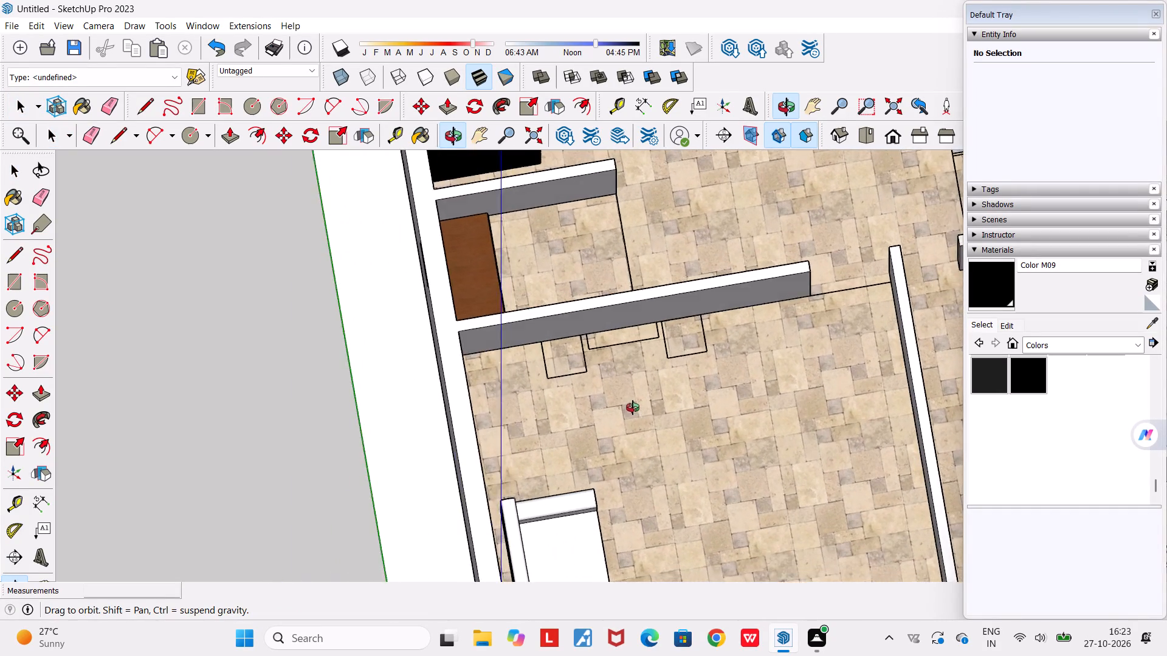
pyautogui.moveTo(633, 408); pyautogui.dragTo(614, 397, button='middle')
pyautogui.scroll(-4, 614, 397)
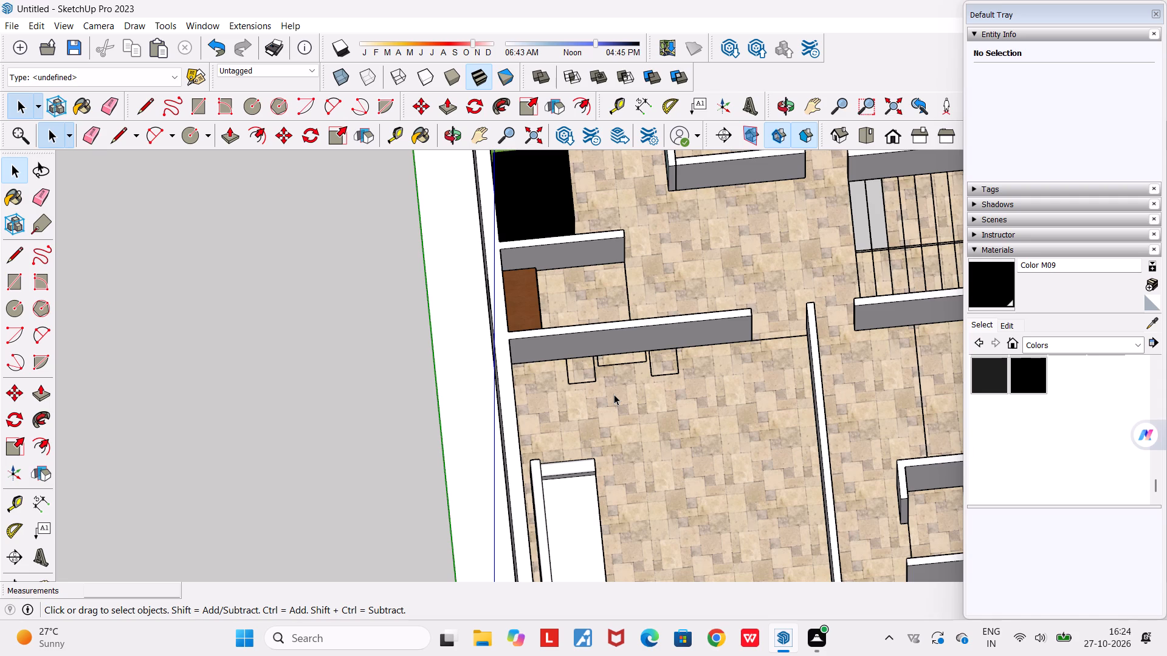
pyautogui.scroll(-4, 614, 394)
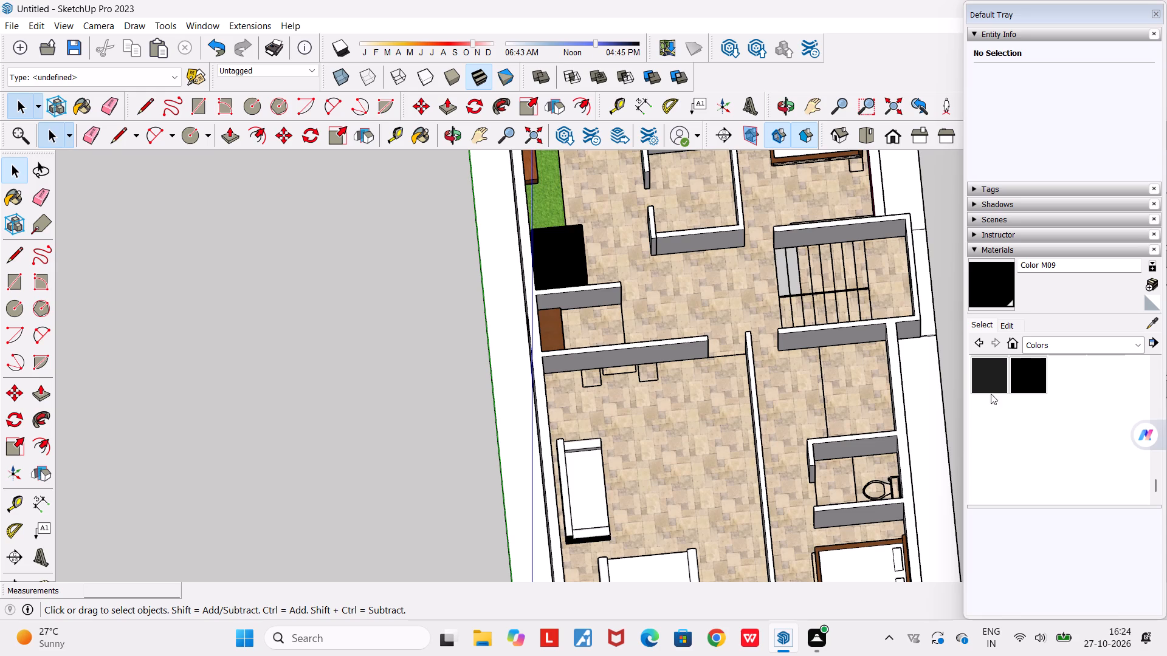
pyautogui.scroll(-6, 830, 355)
pyautogui.moveTo(818, 397); pyautogui.dragTo(707, 361, button='middle')
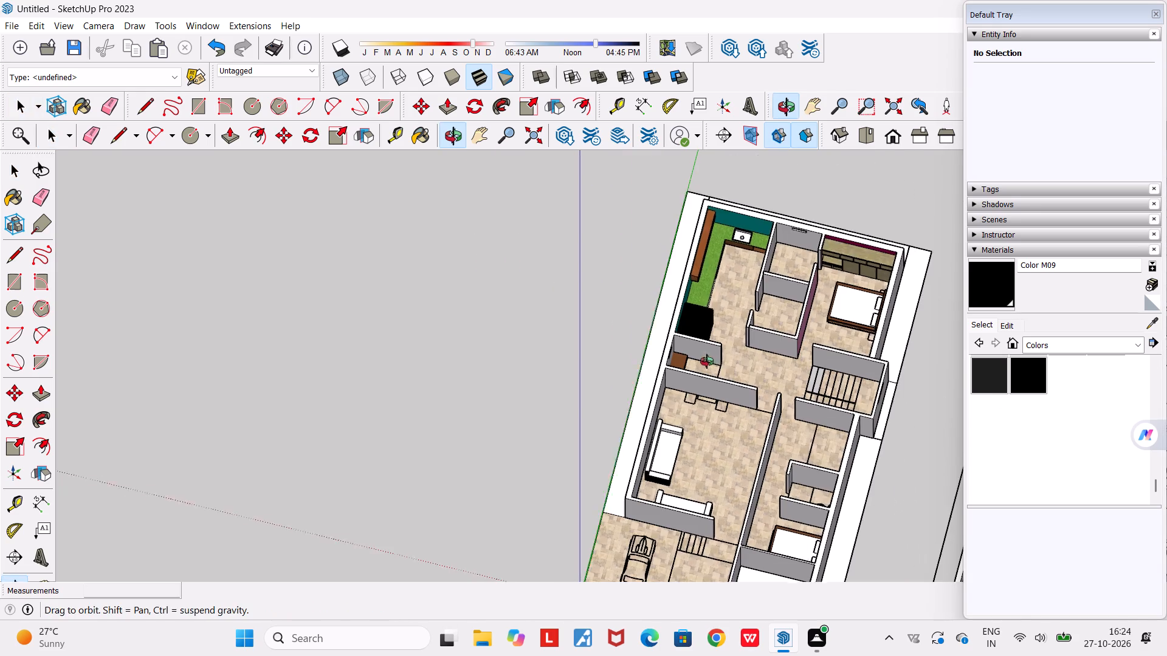
pyautogui.moveTo(707, 361); pyautogui.dragTo(708, 363, button='middle')
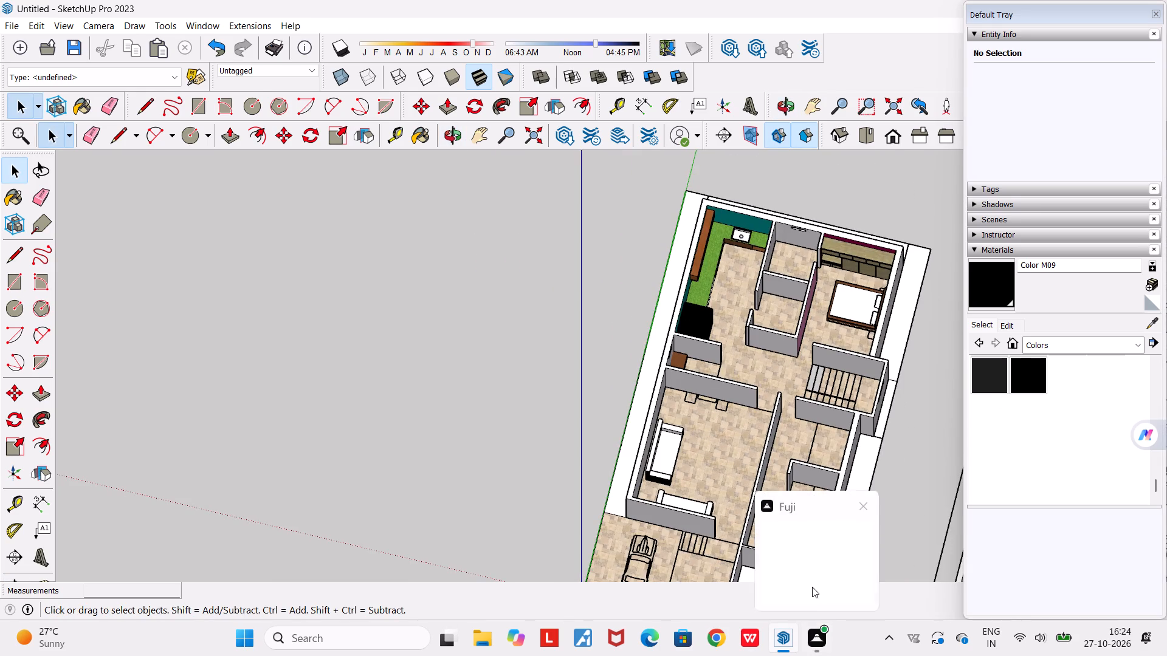
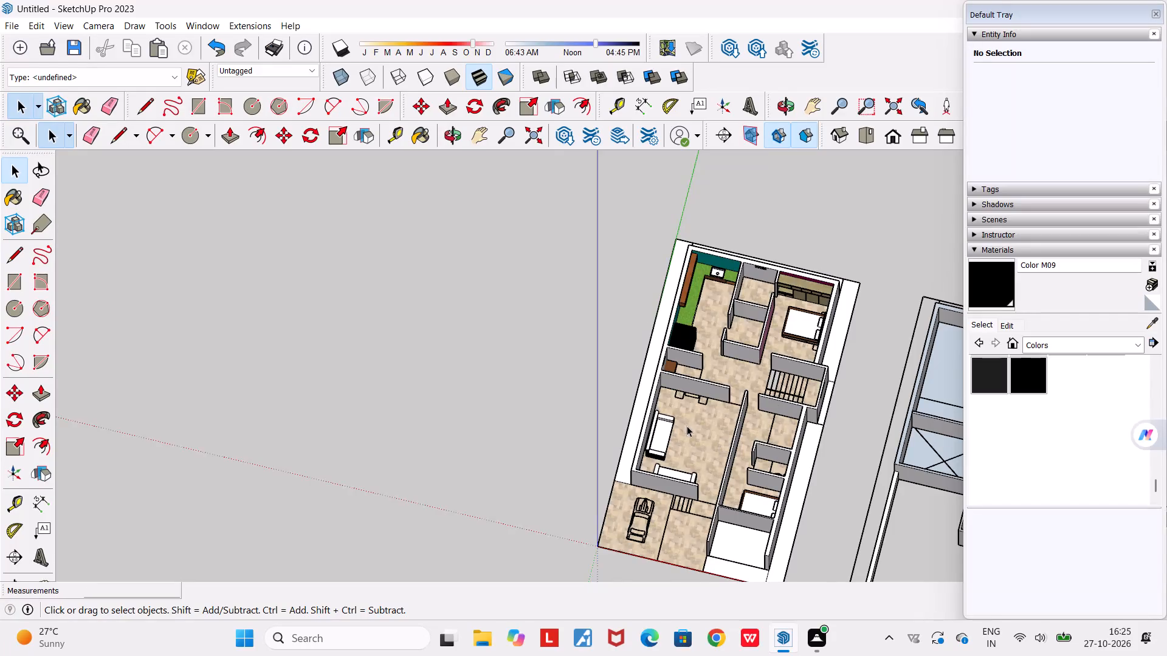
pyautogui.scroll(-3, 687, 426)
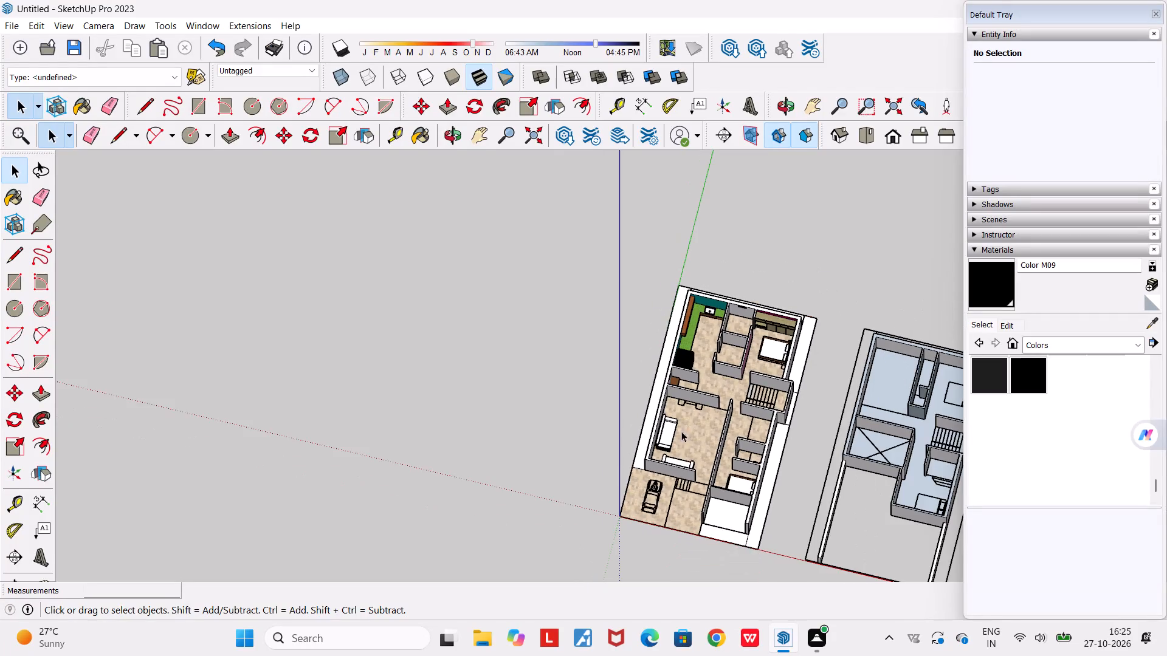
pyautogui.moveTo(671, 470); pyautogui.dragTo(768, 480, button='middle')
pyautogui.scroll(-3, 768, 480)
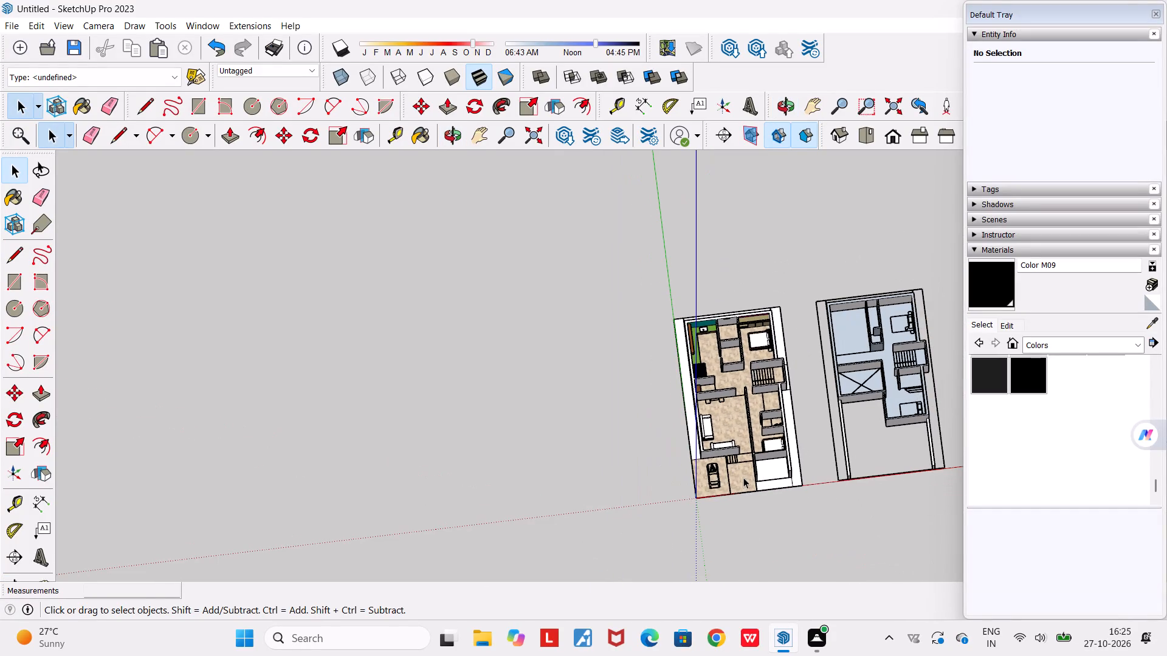
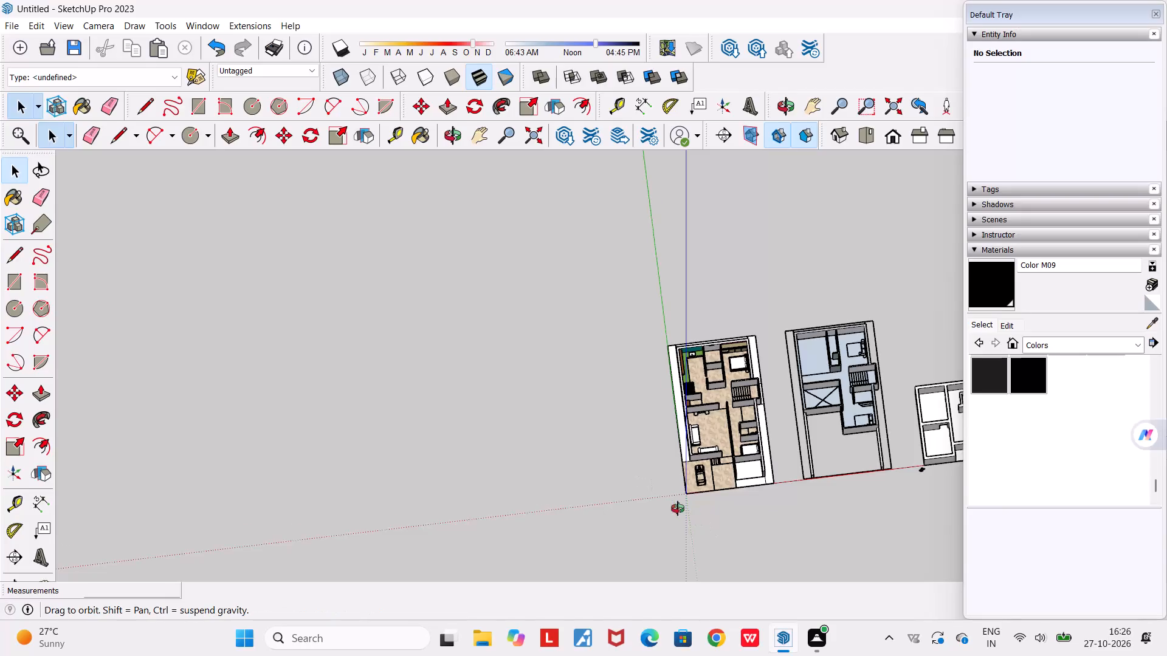
# Examine the furnished ground-floor house model from above and from several angles, checking its room layout and furniture.
pyautogui.moveTo(678, 508); pyautogui.dragTo(601, 480, button='middle')
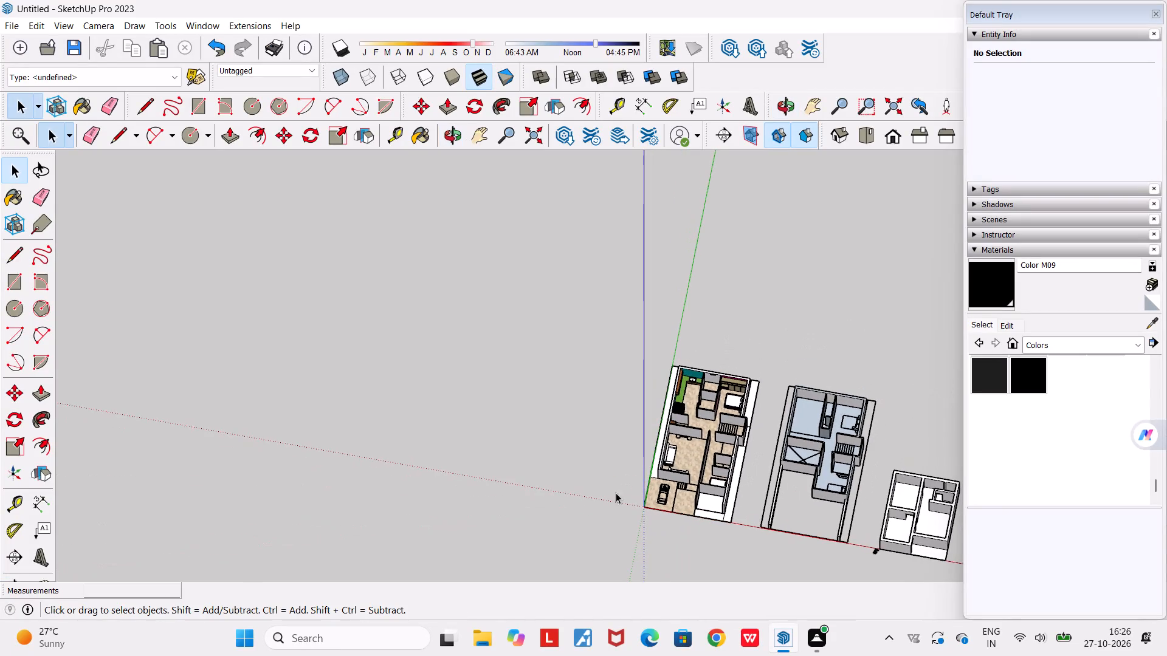
pyautogui.scroll(3, 660, 522)
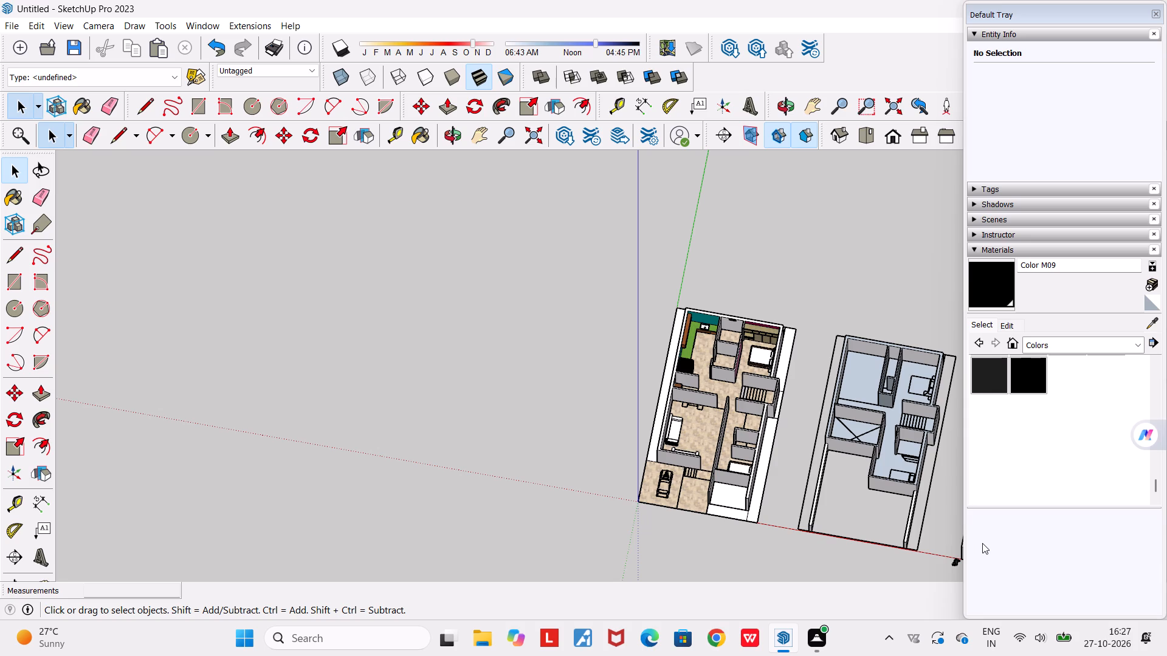
pyautogui.scroll(1, 768, 499)
pyautogui.moveTo(767, 497); pyautogui.dragTo(826, 491, button='middle')
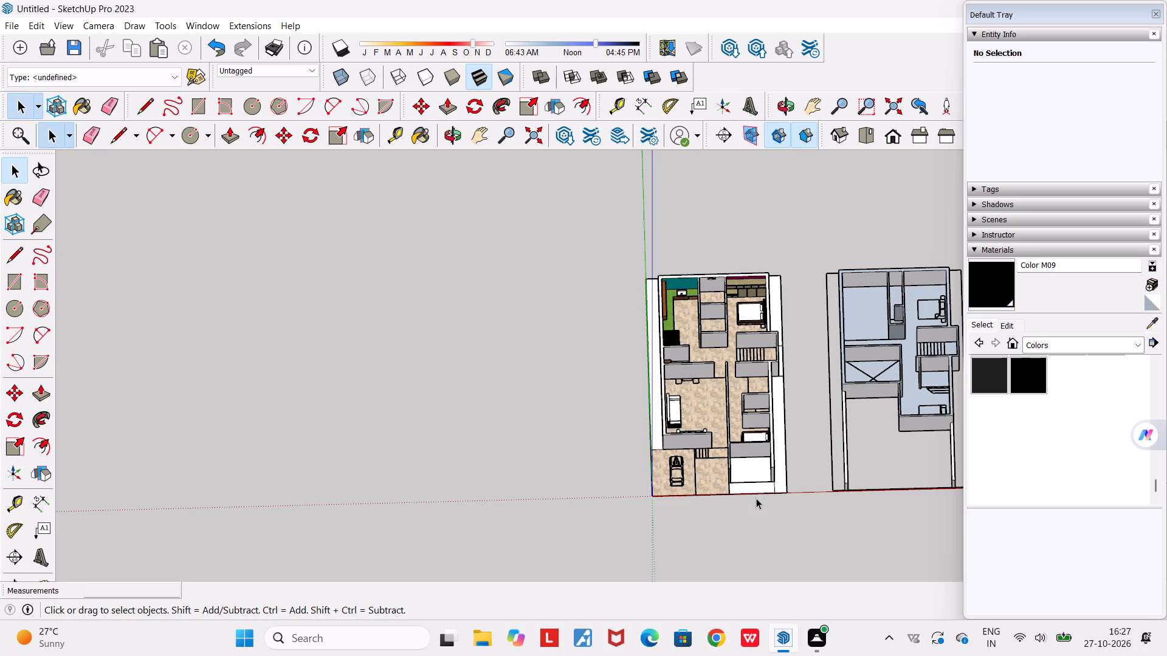
pyautogui.scroll(3, 756, 498)
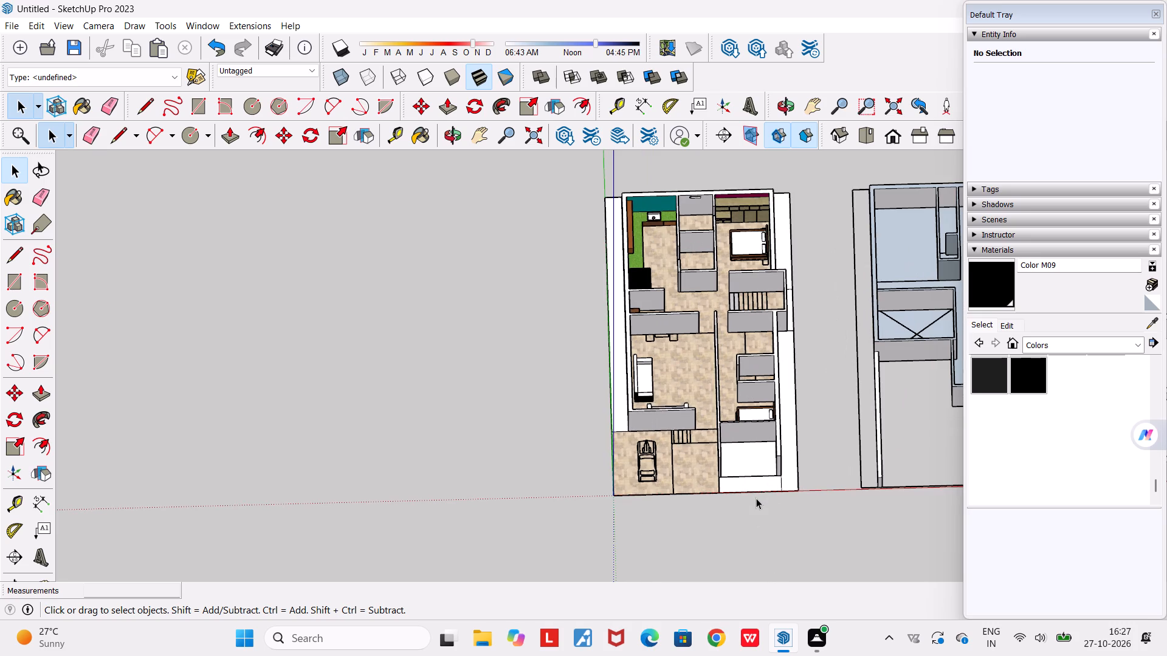
pyautogui.scroll(-3, 756, 498)
pyautogui.scroll(3, 749, 447)
pyautogui.moveTo(737, 476); pyautogui.dragTo(733, 451, button='middle')
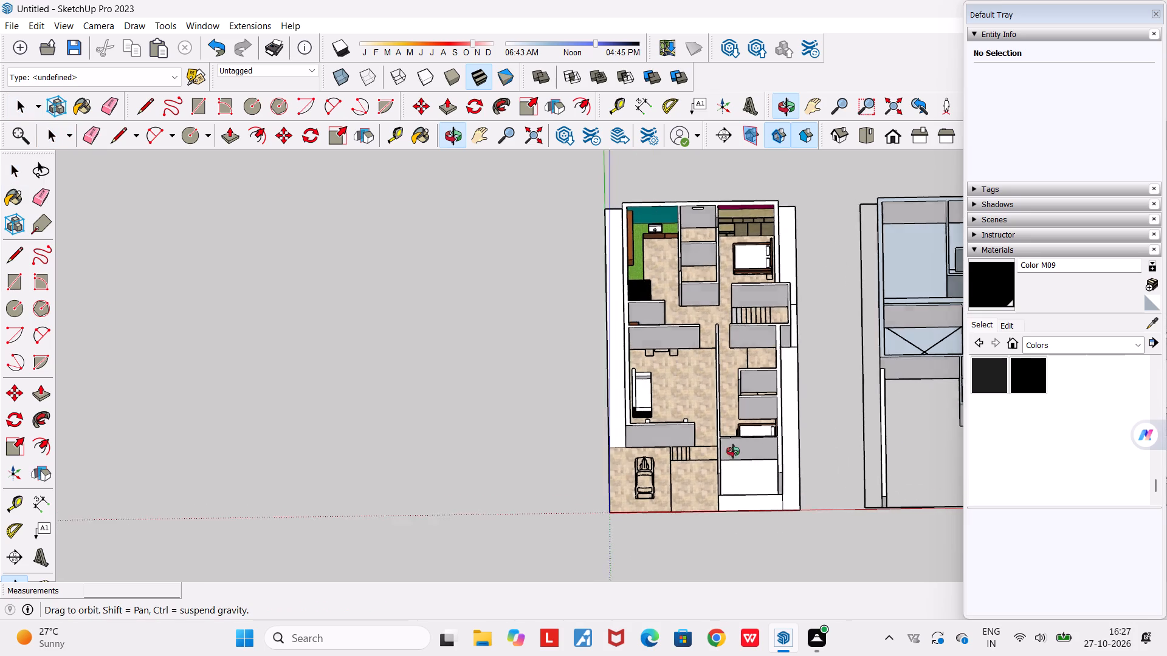
pyautogui.moveTo(733, 451); pyautogui.dragTo(866, 378, button='middle')
pyautogui.scroll(-3, 866, 378)
pyautogui.moveTo(799, 442); pyautogui.dragTo(866, 443, button='middle')
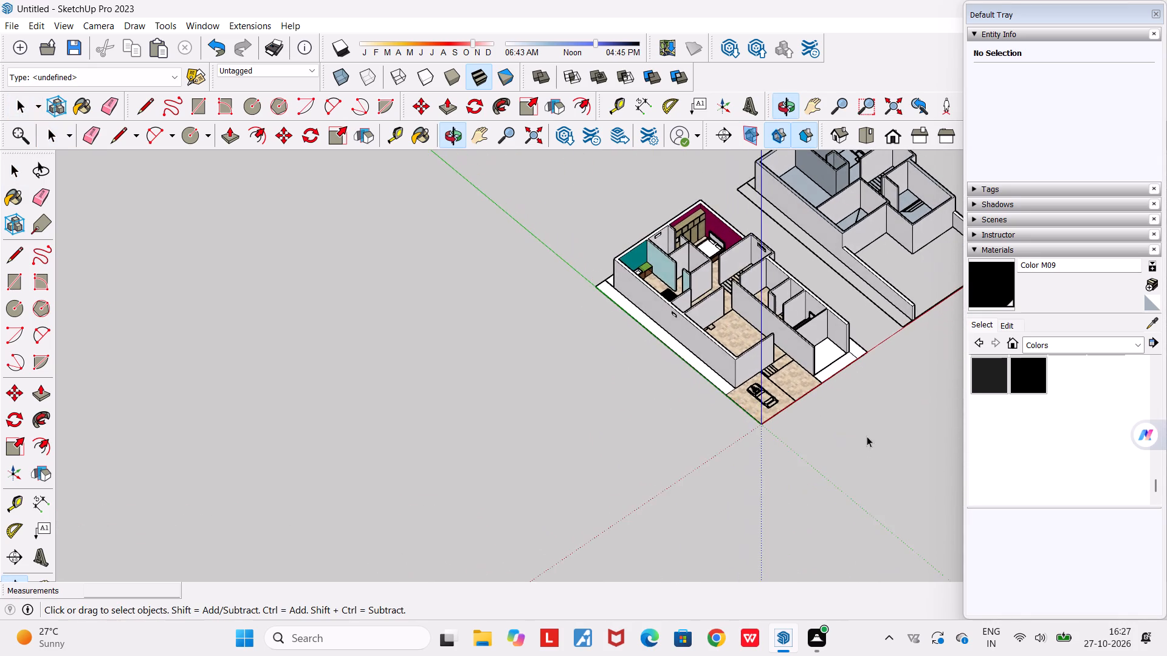
pyautogui.scroll(3, 828, 407)
pyautogui.scroll(-3, 828, 407)
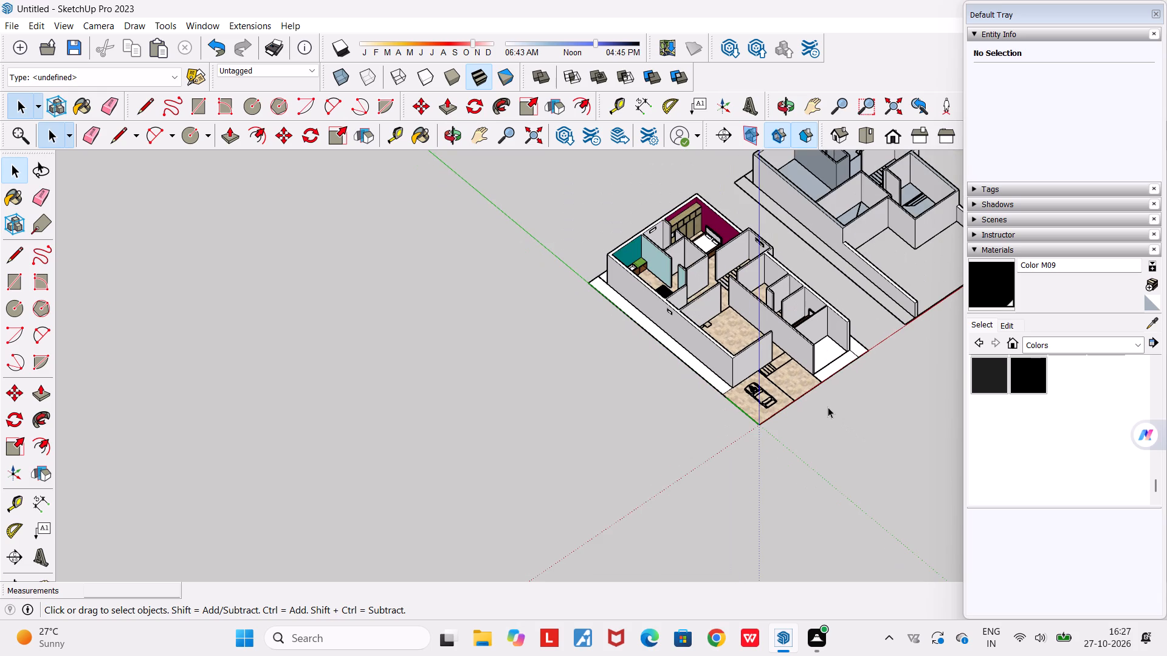
pyautogui.moveTo(818, 403); pyautogui.dragTo(585, 476, button='middle')
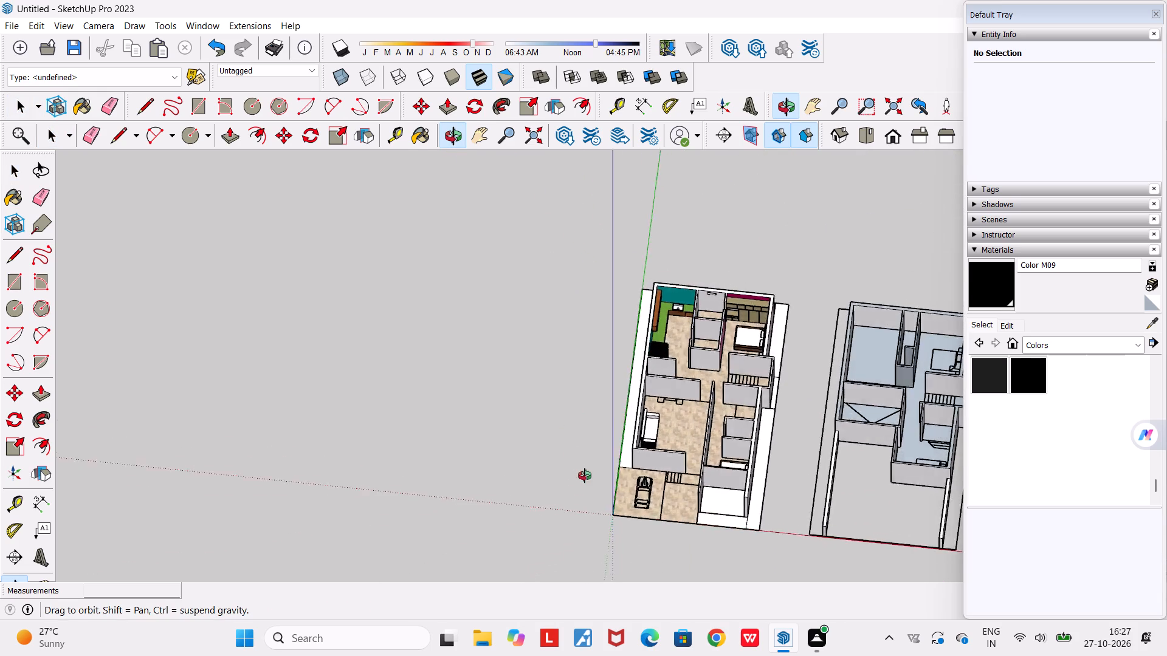
pyautogui.moveTo(585, 476); pyautogui.dragTo(614, 498, button='middle')
pyautogui.scroll(7, 695, 431)
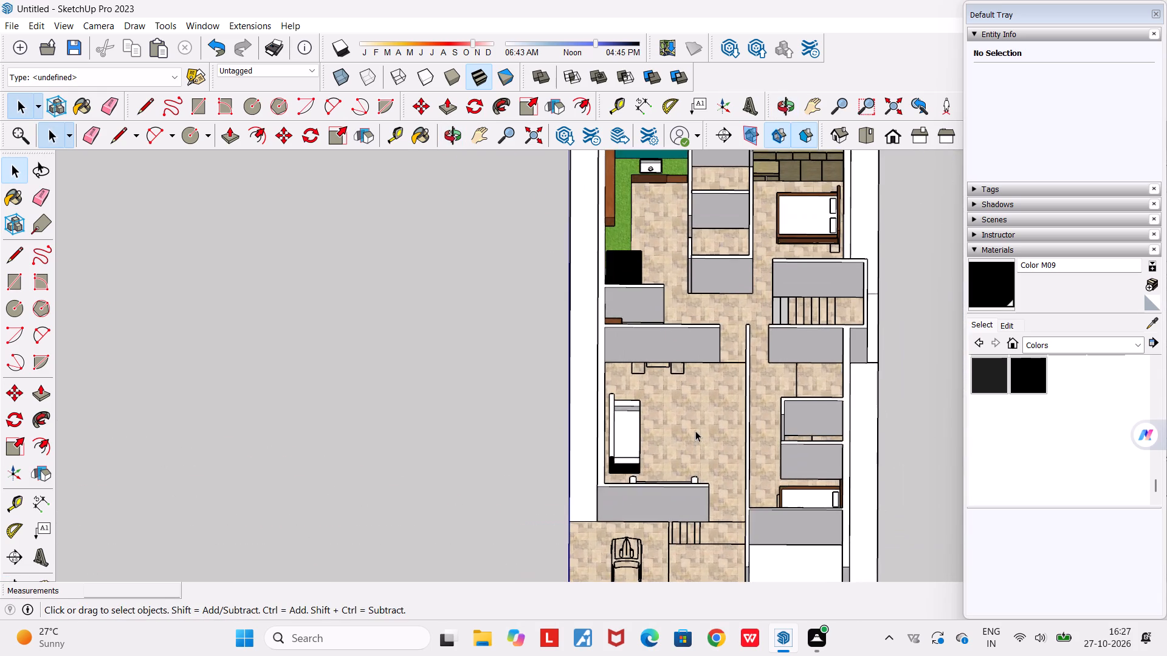
pyautogui.moveTo(695, 431); pyautogui.dragTo(659, 437, button='middle')
pyautogui.scroll(-3, 659, 437)
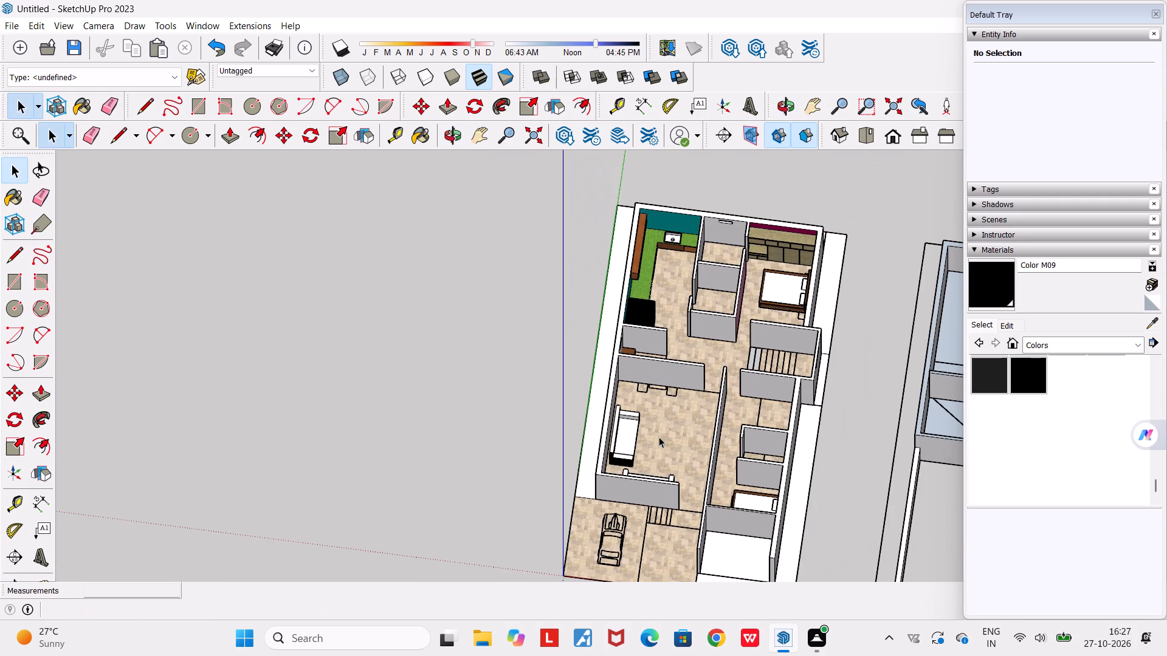
pyautogui.scroll(3, 682, 461)
pyautogui.moveTo(682, 461); pyautogui.dragTo(634, 457, button='middle')
pyautogui.scroll(-2, 634, 457)
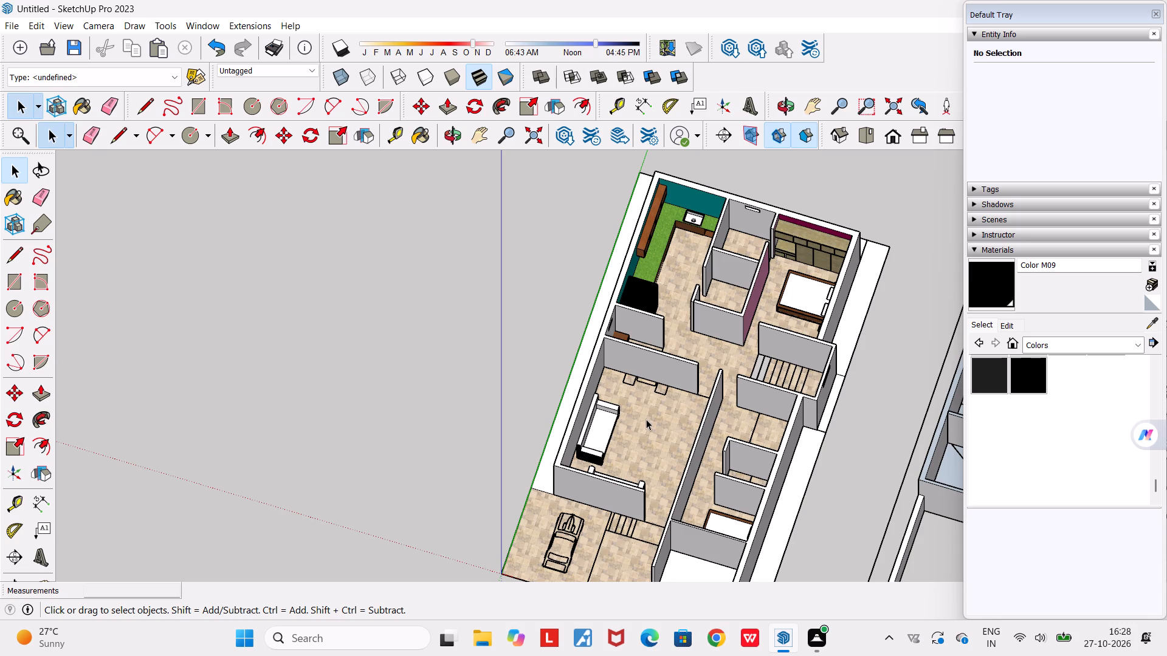
pyautogui.moveTo(631, 457); pyautogui.dragTo(546, 407, button='middle')
pyautogui.scroll(-3, 546, 407)
pyautogui.moveTo(611, 429); pyautogui.dragTo(654, 446, button='middle')
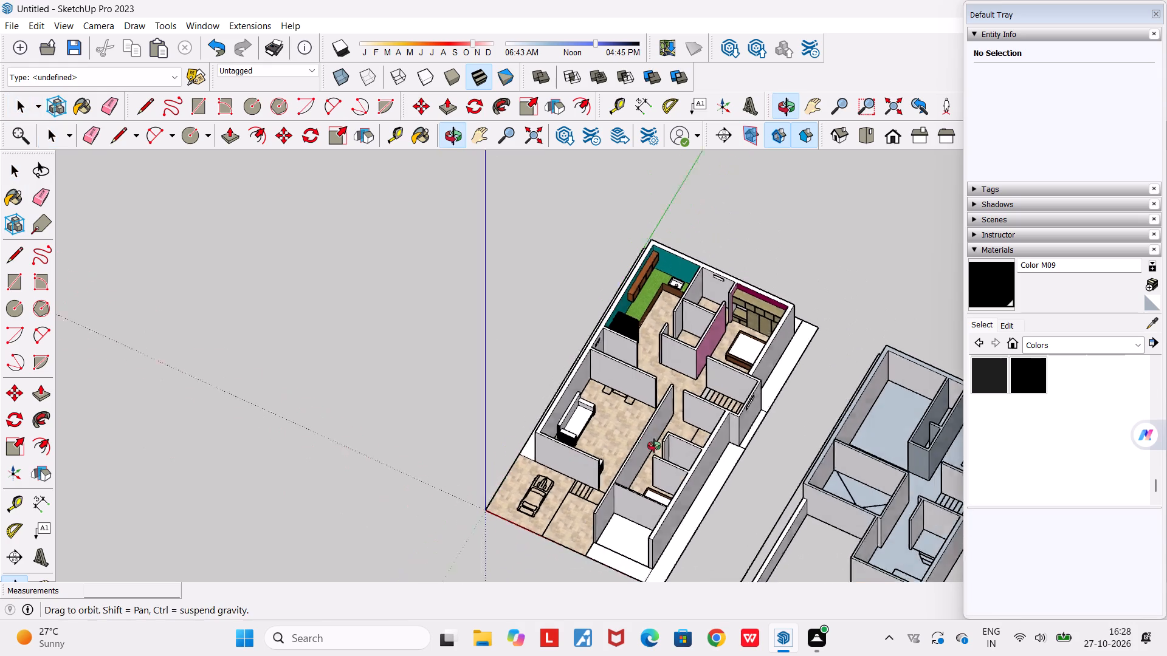
pyautogui.moveTo(654, 446); pyautogui.dragTo(667, 449, button='middle')
pyautogui.scroll(-2, 667, 449)
pyautogui.scroll(3, 647, 455)
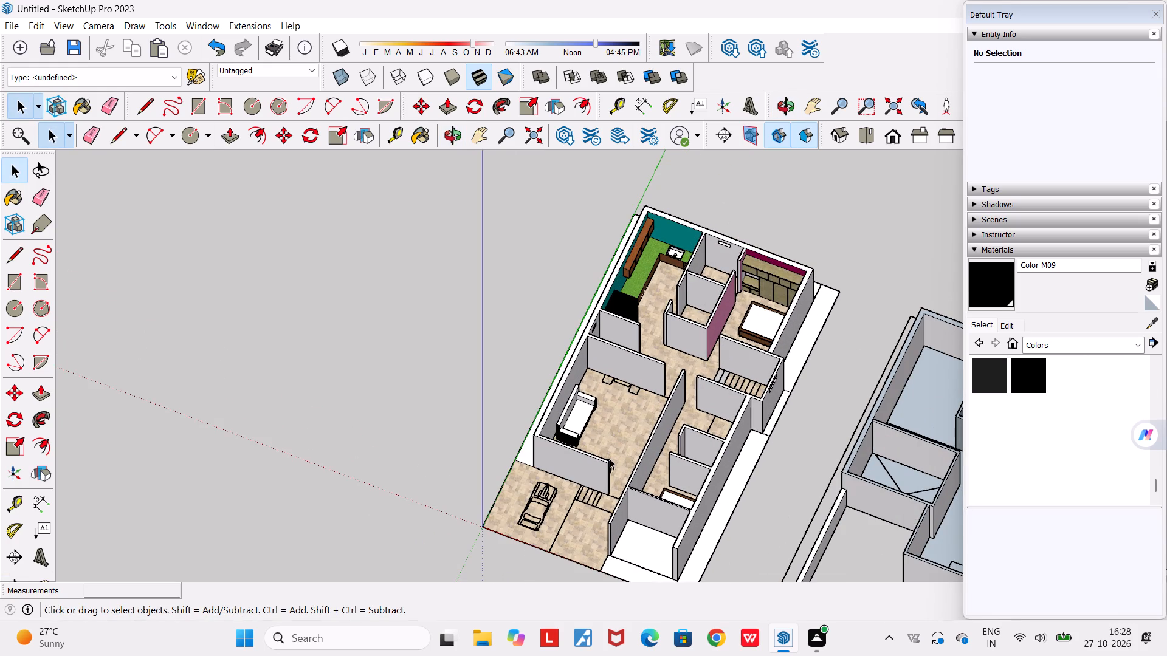
# Inspect the living room up close, checking the two sofas and the furniture outlines along the opposite wall.
pyautogui.scroll(2, 610, 459)
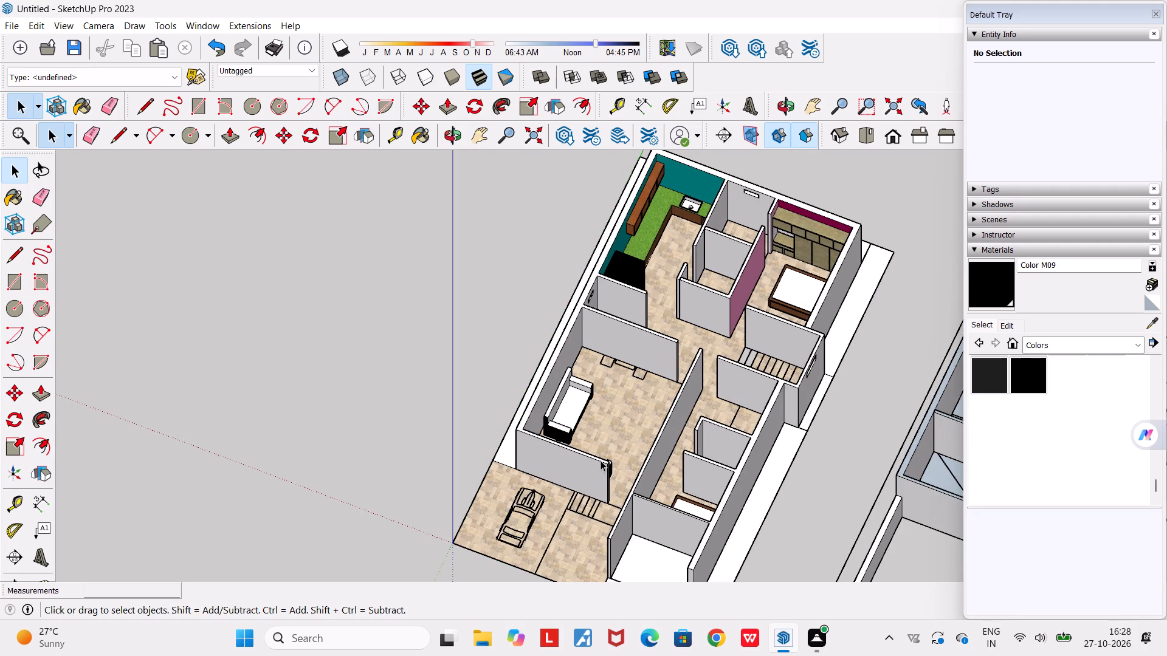
pyautogui.scroll(4, 607, 447)
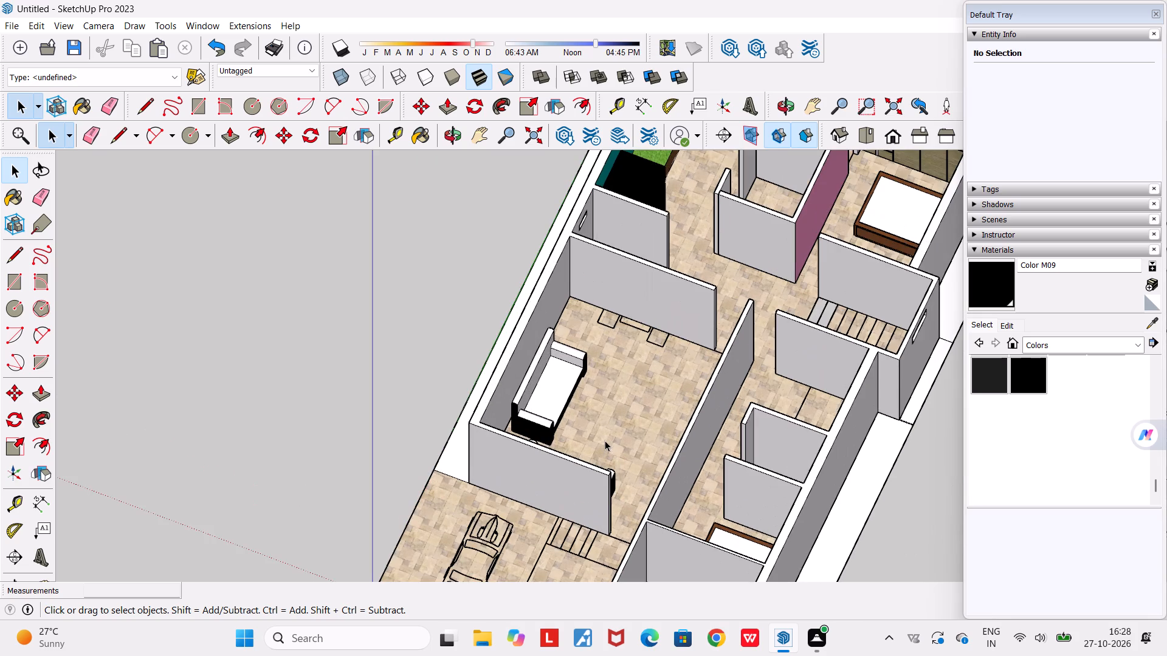
pyautogui.moveTo(604, 440); pyautogui.dragTo(351, 466, button='middle')
pyautogui.scroll(-3, 351, 466)
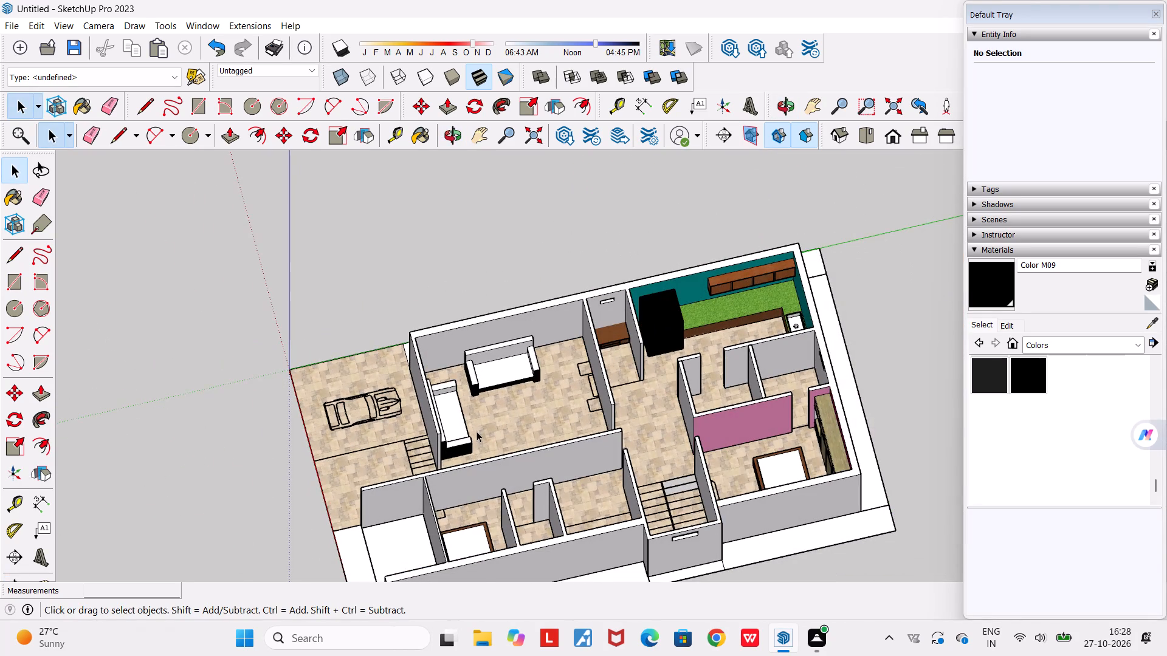
pyautogui.scroll(4, 477, 430)
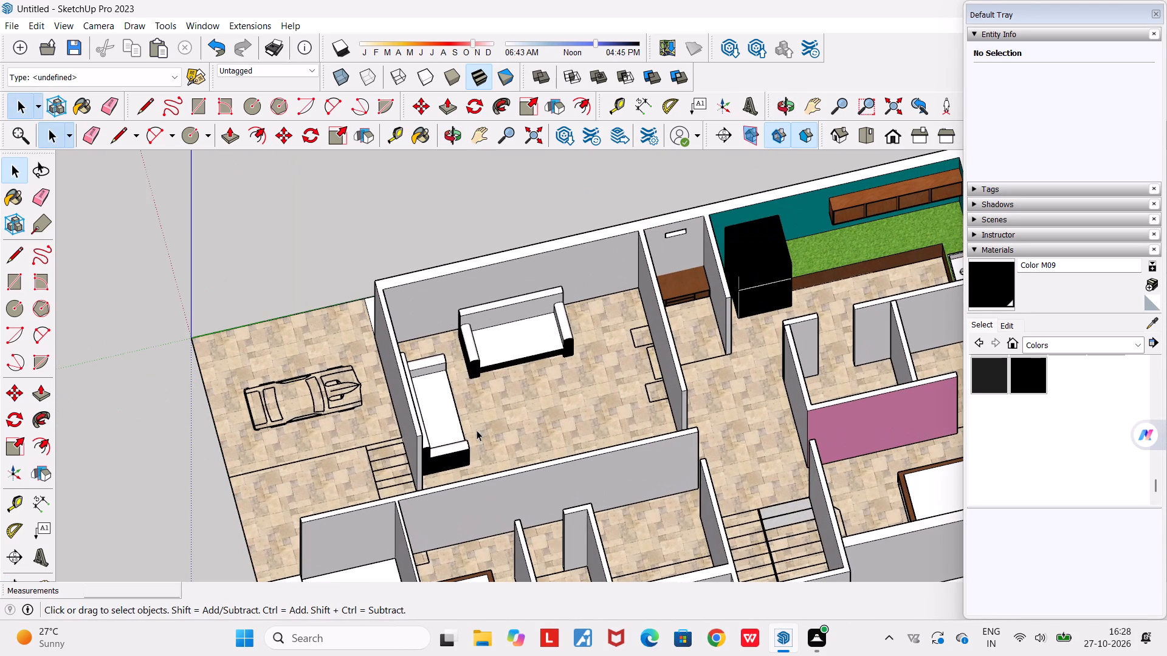
pyautogui.scroll(2, 477, 430)
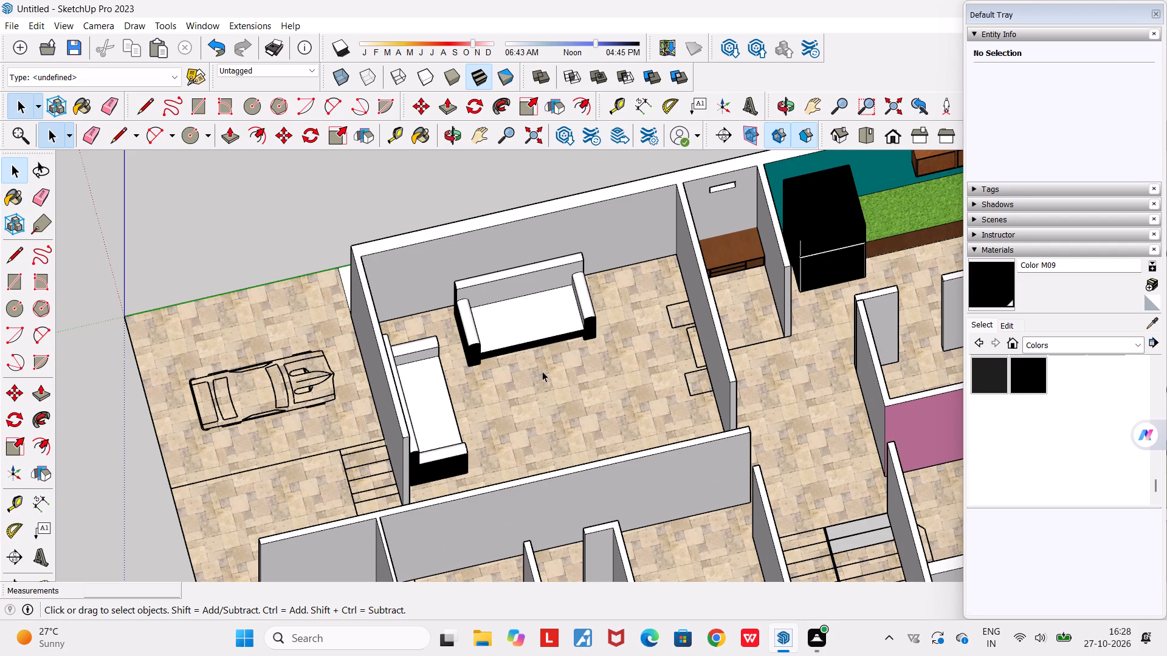
pyautogui.scroll(-1, 542, 371)
pyautogui.moveTo(553, 391); pyautogui.dragTo(625, 428, button='middle')
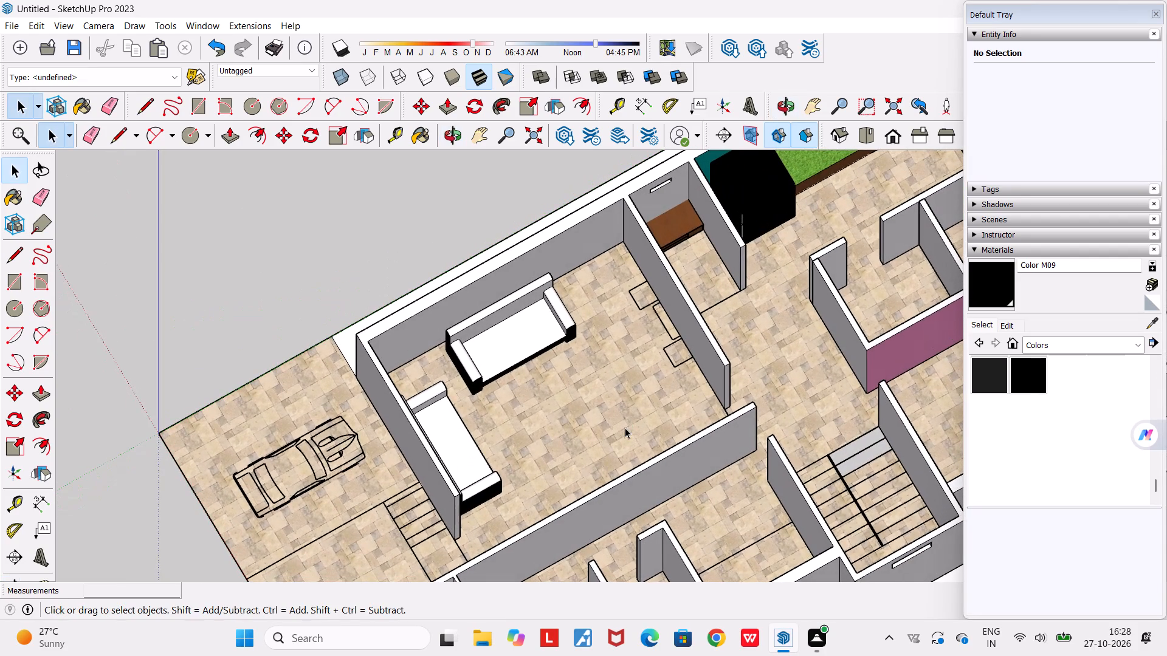
pyautogui.scroll(2, 504, 386)
pyautogui.moveTo(501, 385); pyautogui.dragTo(528, 382, button='middle')
pyautogui.scroll(-2, 527, 381)
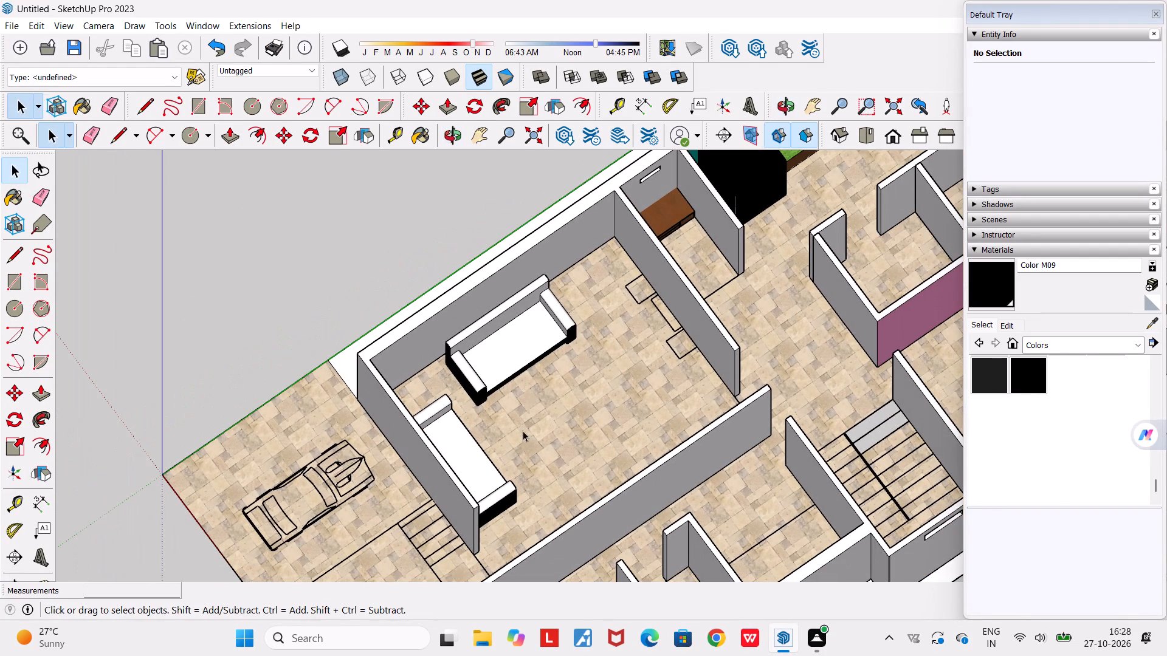
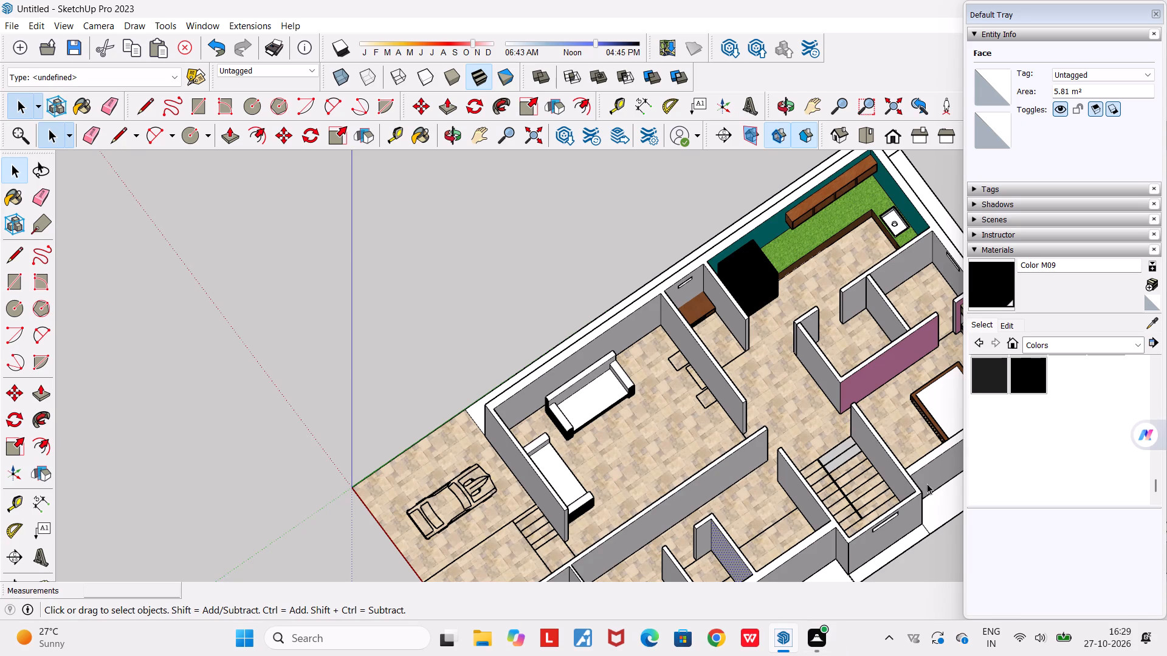
# Examine the three rectangular furniture outlines on the living room floor along the partition wall facing the sofas.
pyautogui.scroll(-3, 721, 409)
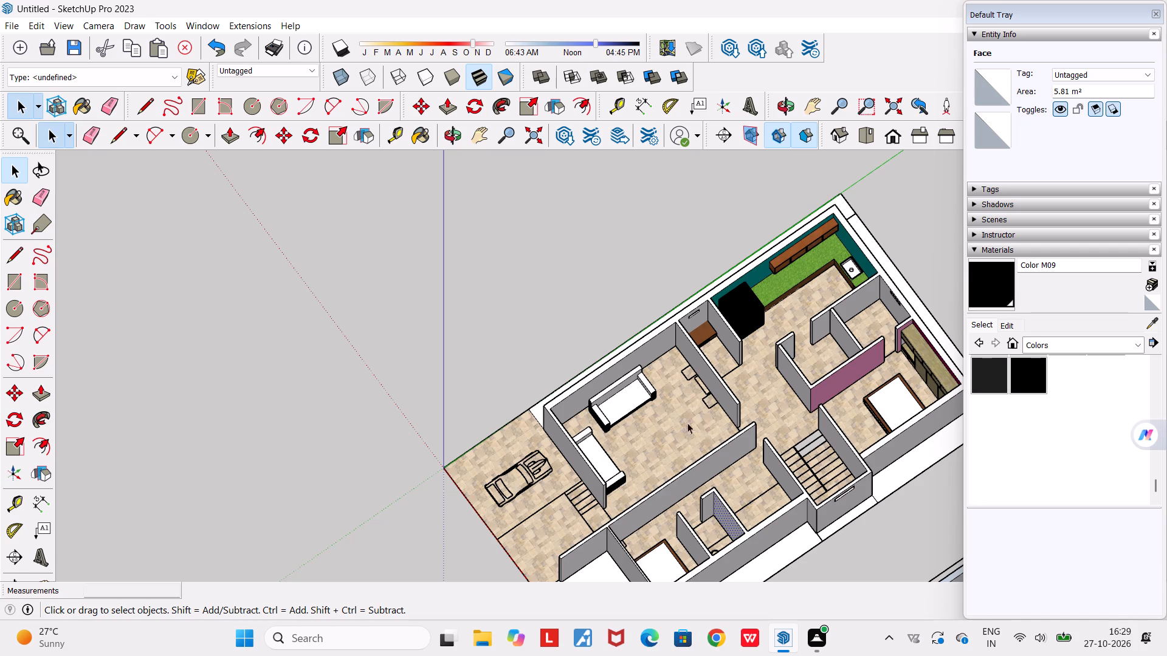
pyautogui.moveTo(687, 422); pyautogui.dragTo(898, 378, button='middle')
pyautogui.scroll(3, 690, 279)
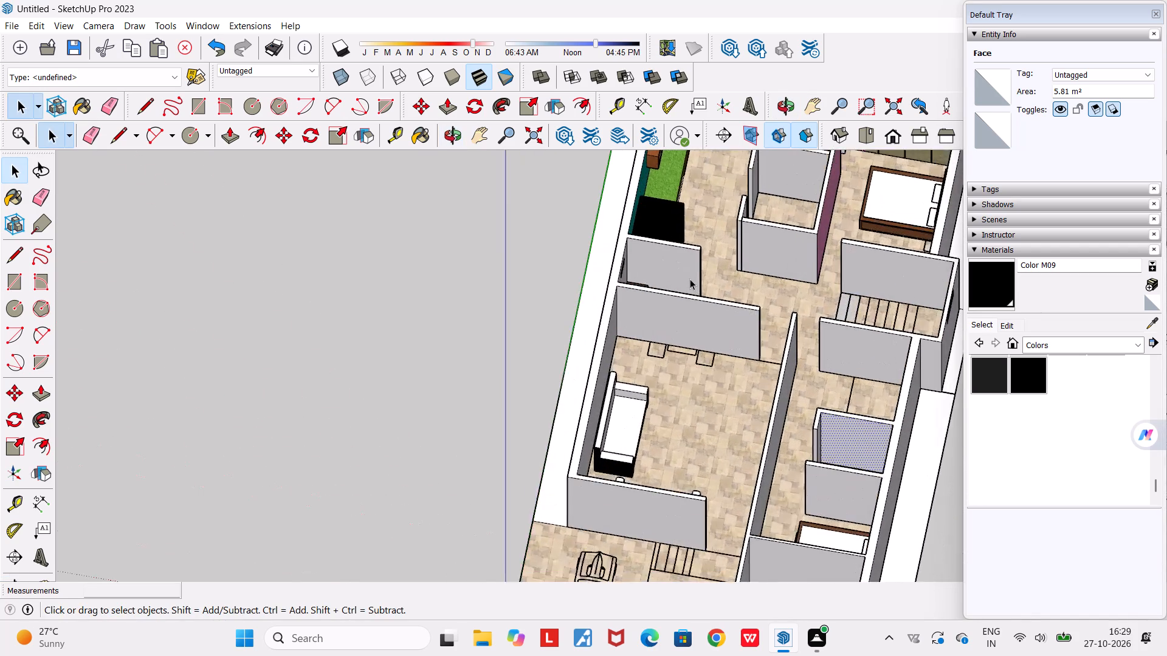
pyautogui.scroll(3, 689, 281)
pyautogui.moveTo(670, 388); pyautogui.dragTo(774, 446, button='middle')
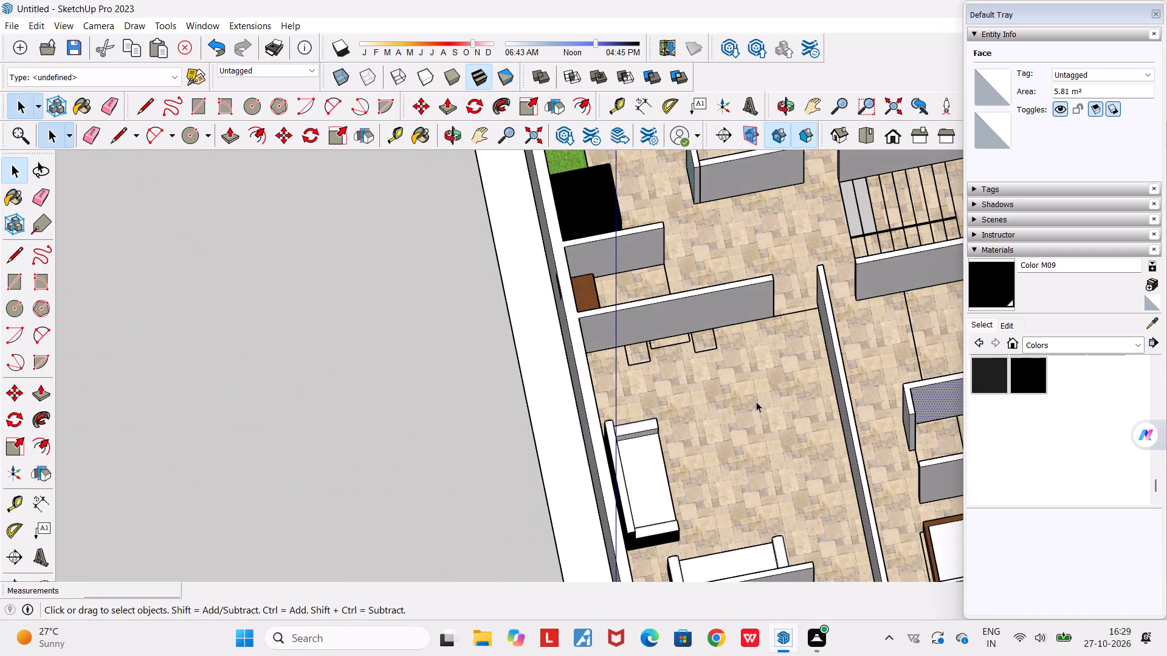
pyautogui.scroll(4, 741, 399)
pyautogui.scroll(1, 676, 318)
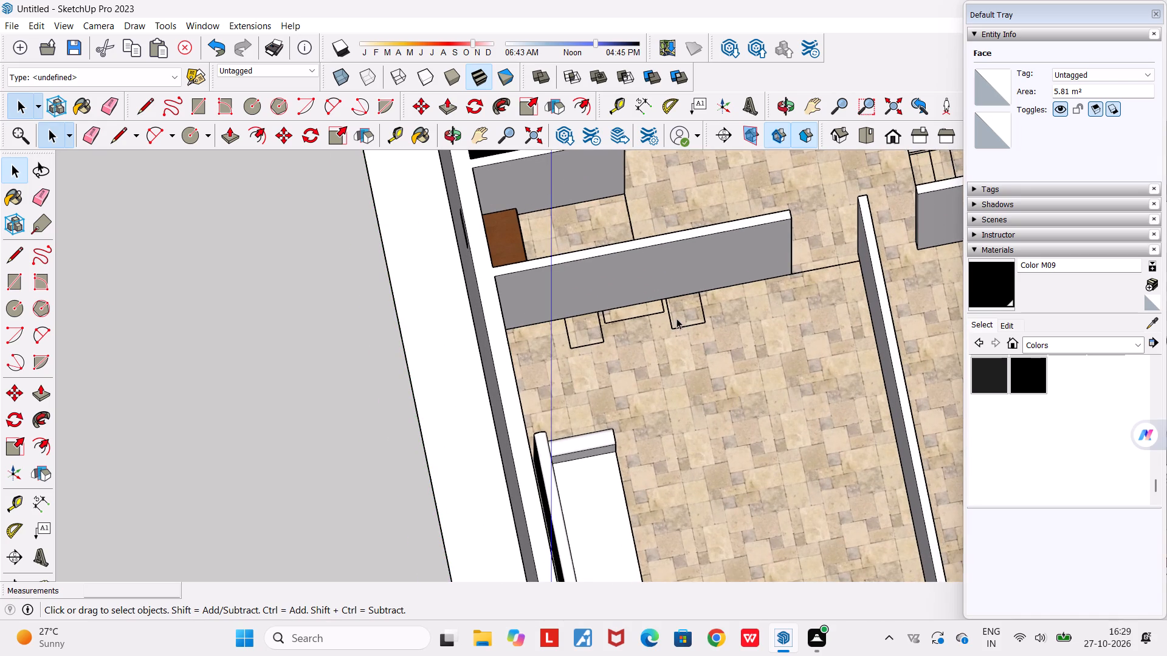
pyautogui.scroll(2, 676, 318)
pyautogui.moveTo(733, 350); pyautogui.dragTo(517, 266, button='middle')
pyautogui.scroll(-2, 517, 266)
pyautogui.scroll(5, 517, 278)
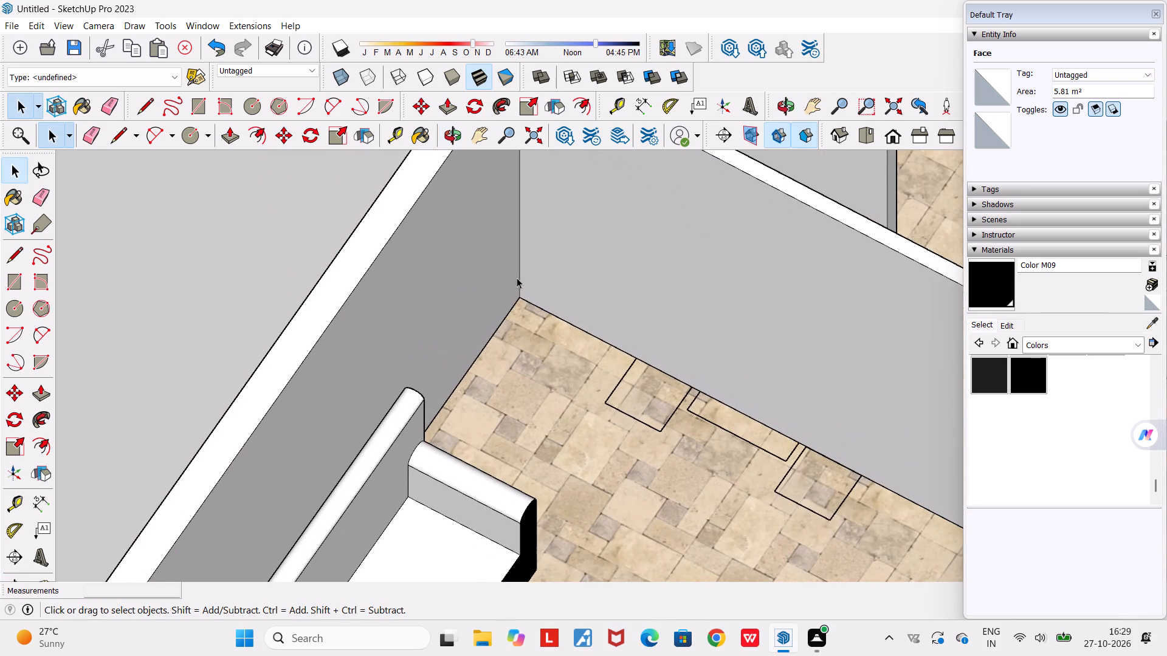
pyautogui.scroll(2, 543, 387)
pyautogui.scroll(-5, 543, 387)
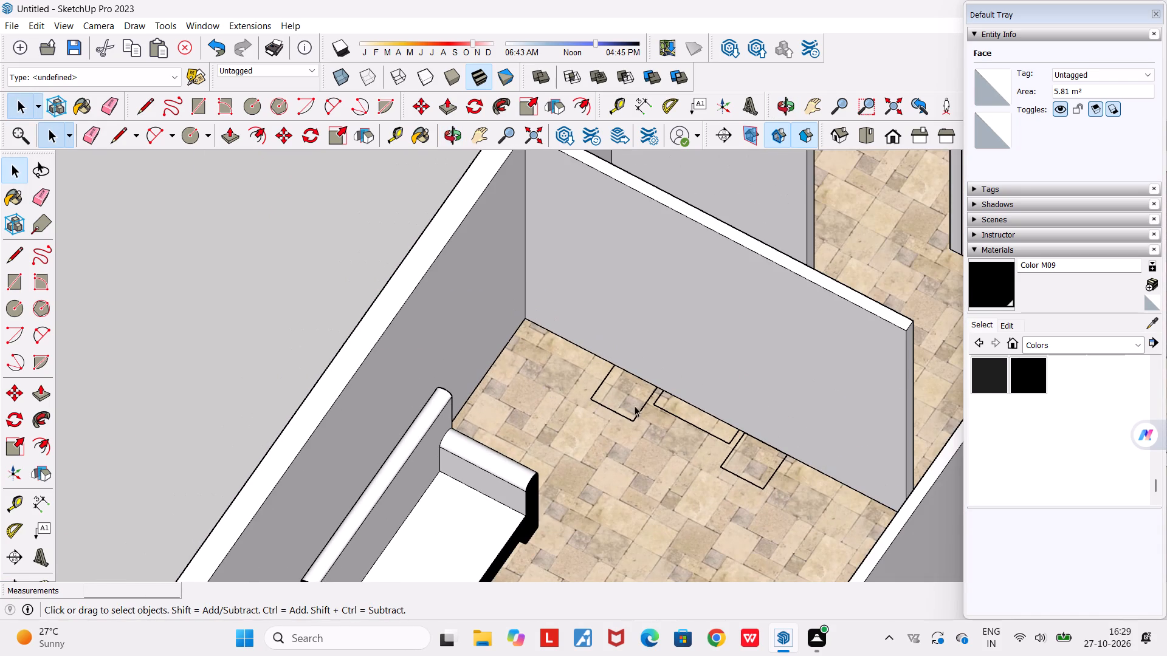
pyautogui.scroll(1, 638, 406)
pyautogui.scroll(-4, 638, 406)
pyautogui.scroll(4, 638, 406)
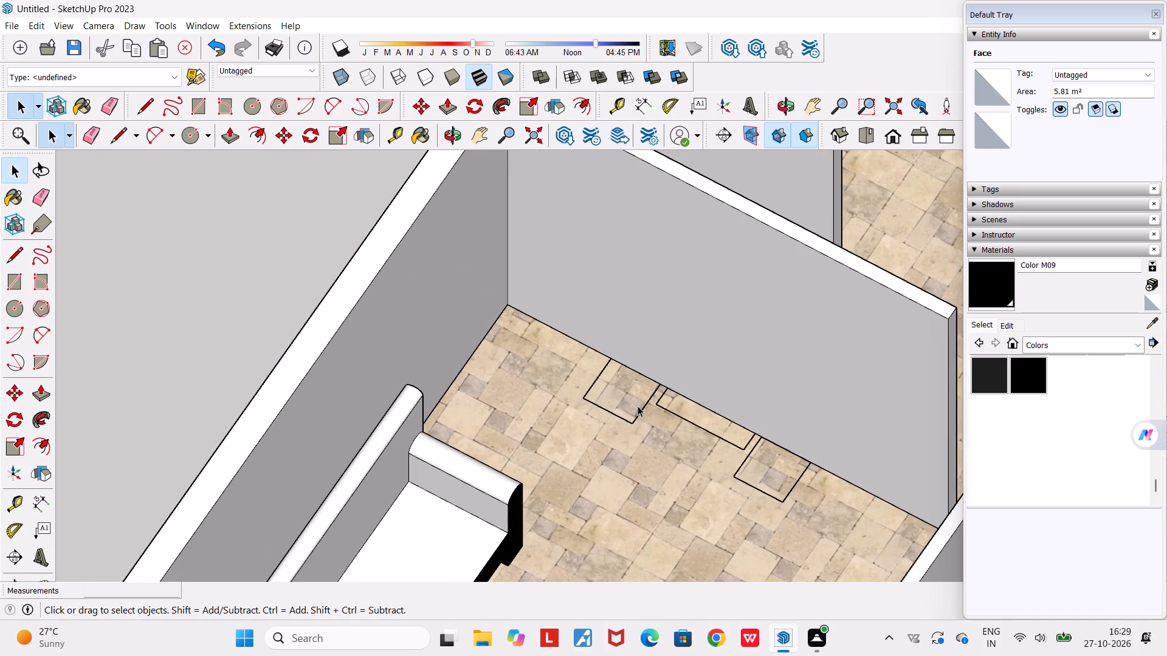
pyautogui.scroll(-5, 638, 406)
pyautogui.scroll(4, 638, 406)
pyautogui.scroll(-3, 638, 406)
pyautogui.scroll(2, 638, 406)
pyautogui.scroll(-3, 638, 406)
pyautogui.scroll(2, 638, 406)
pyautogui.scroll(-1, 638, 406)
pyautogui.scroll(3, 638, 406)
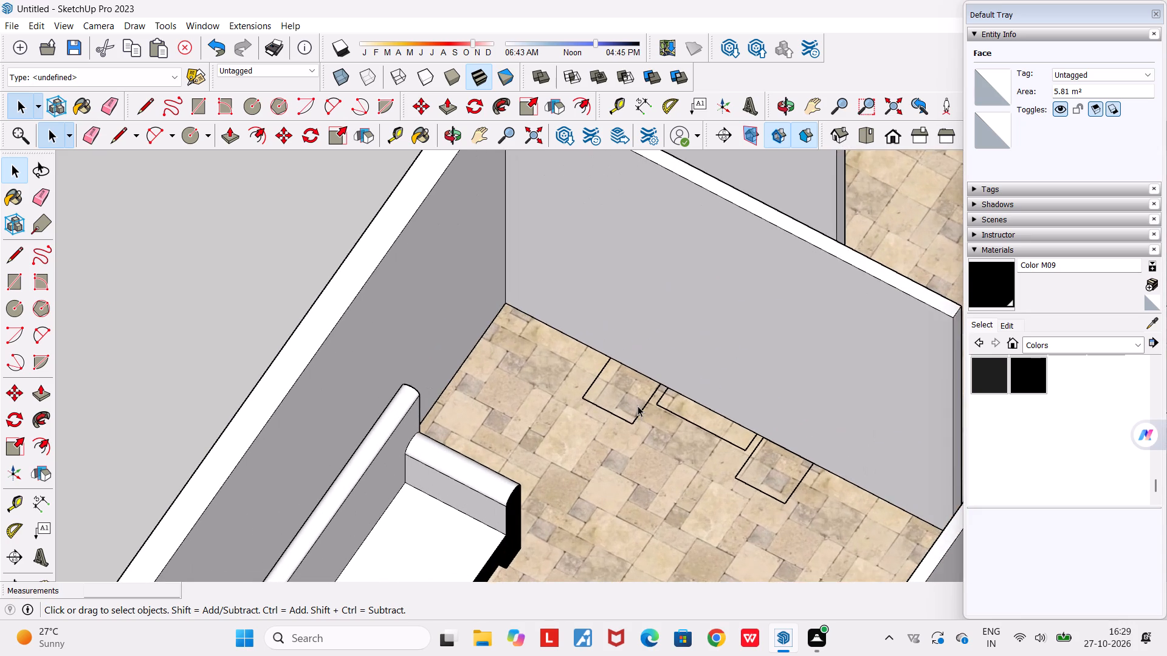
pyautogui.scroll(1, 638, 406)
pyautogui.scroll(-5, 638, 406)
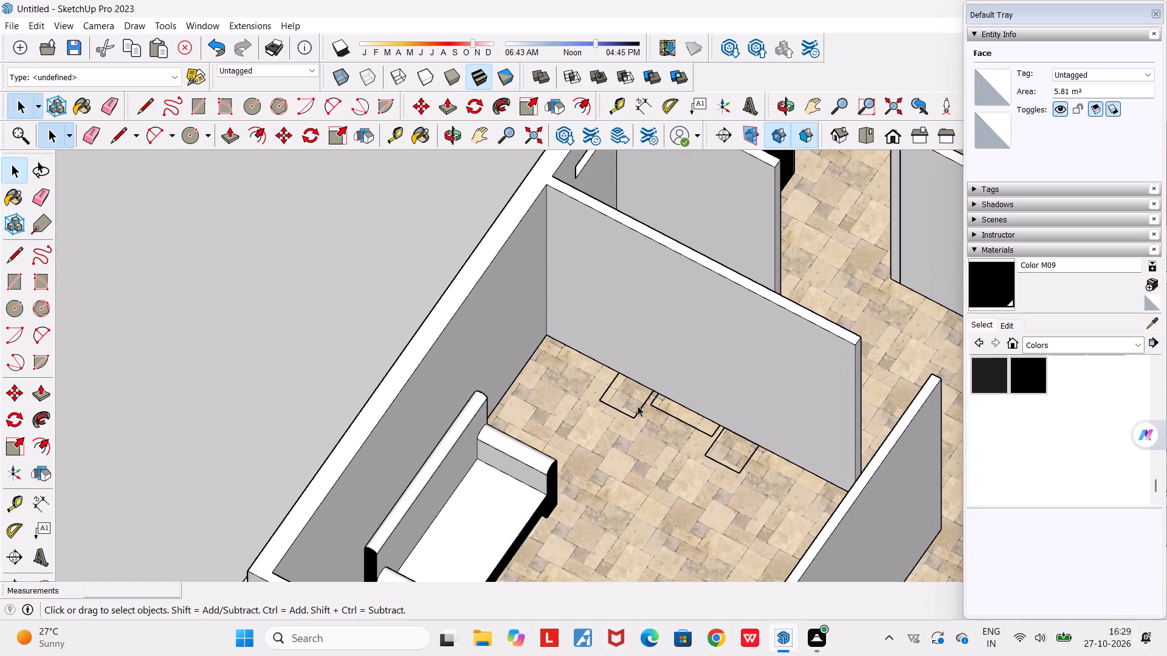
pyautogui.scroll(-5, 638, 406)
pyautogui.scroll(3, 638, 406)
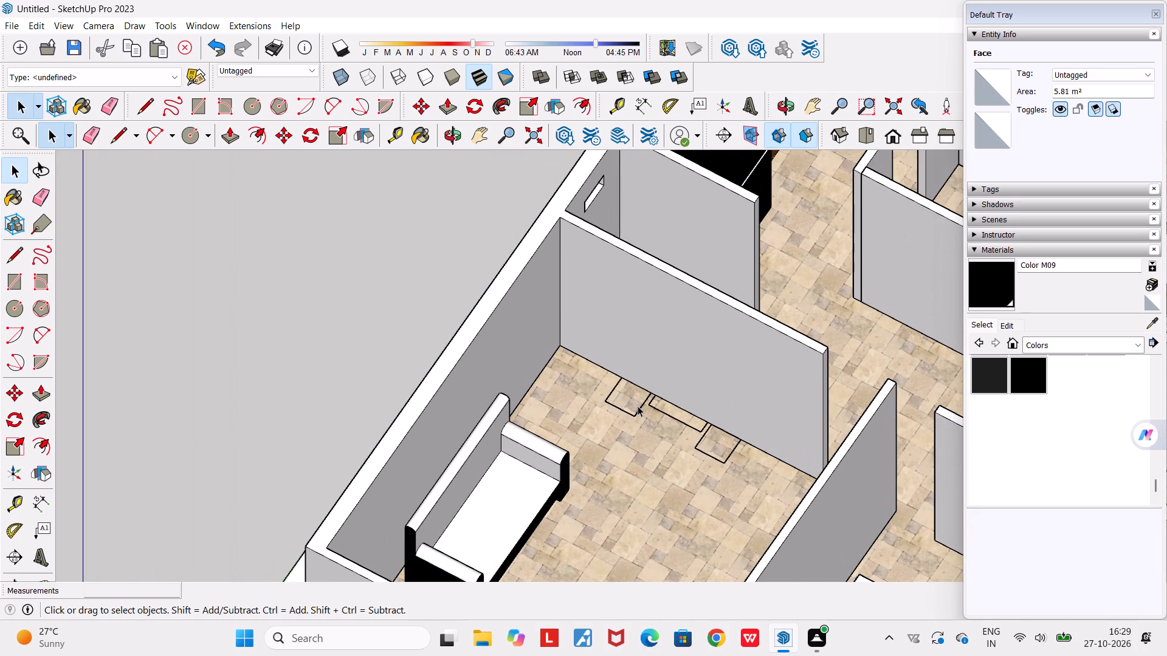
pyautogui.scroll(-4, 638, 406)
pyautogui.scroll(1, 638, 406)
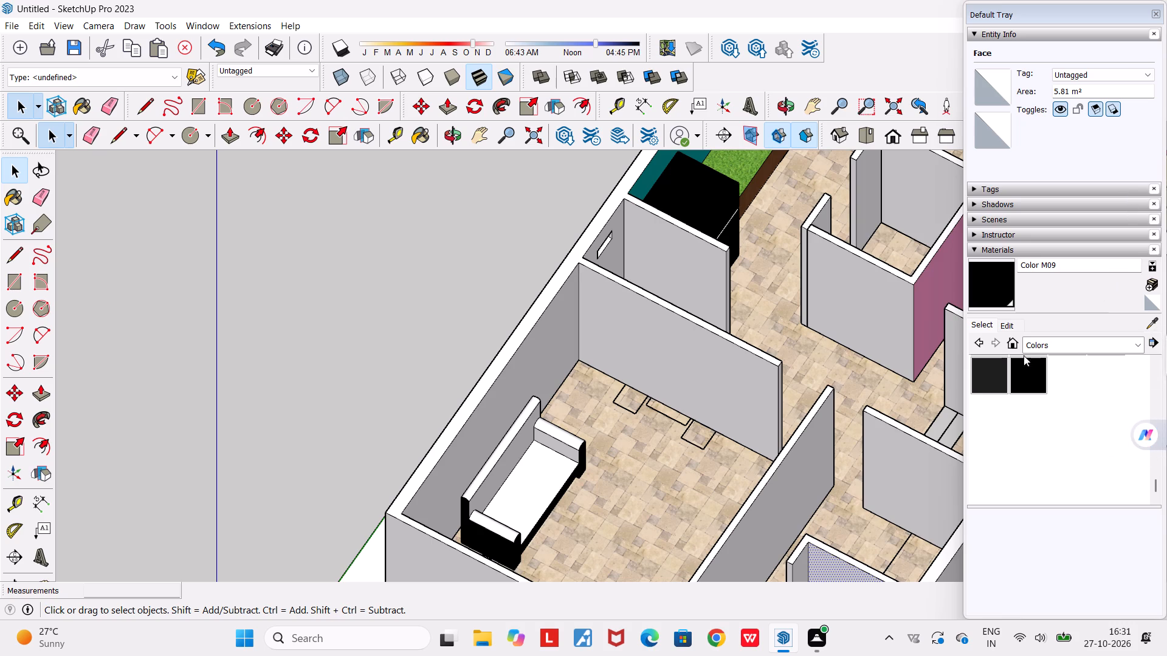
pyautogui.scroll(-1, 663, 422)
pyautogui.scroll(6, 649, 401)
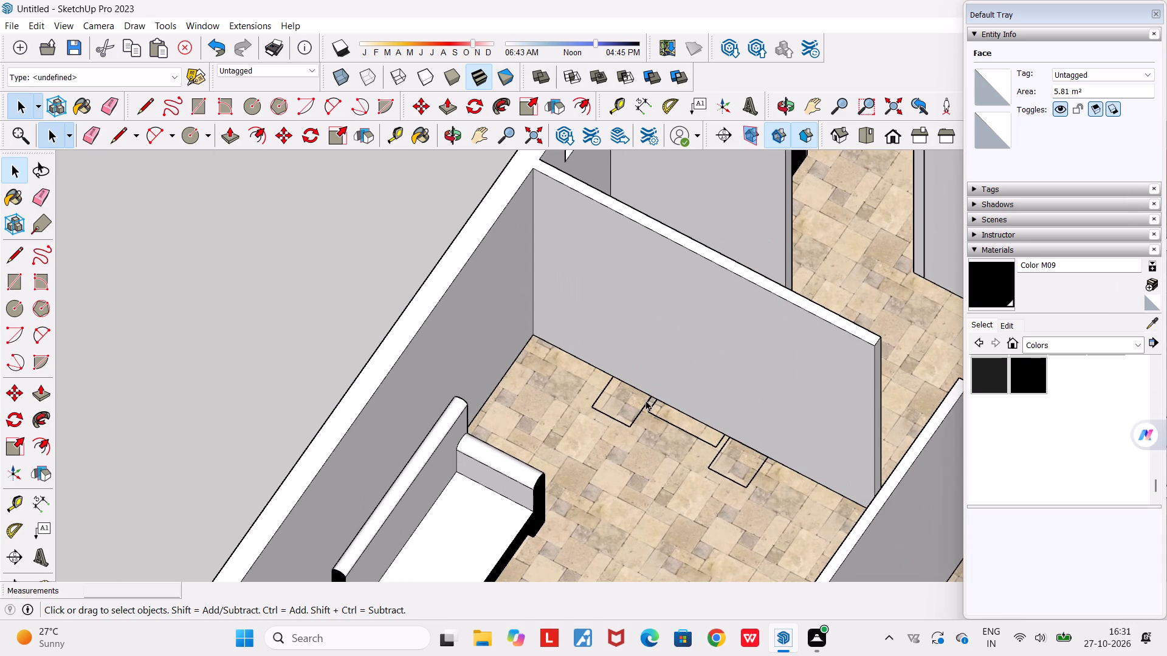
# Inspect the two square outlines and the narrow rectangle between them up close and from above, checking their position against the wall.
pyautogui.scroll(4, 645, 400)
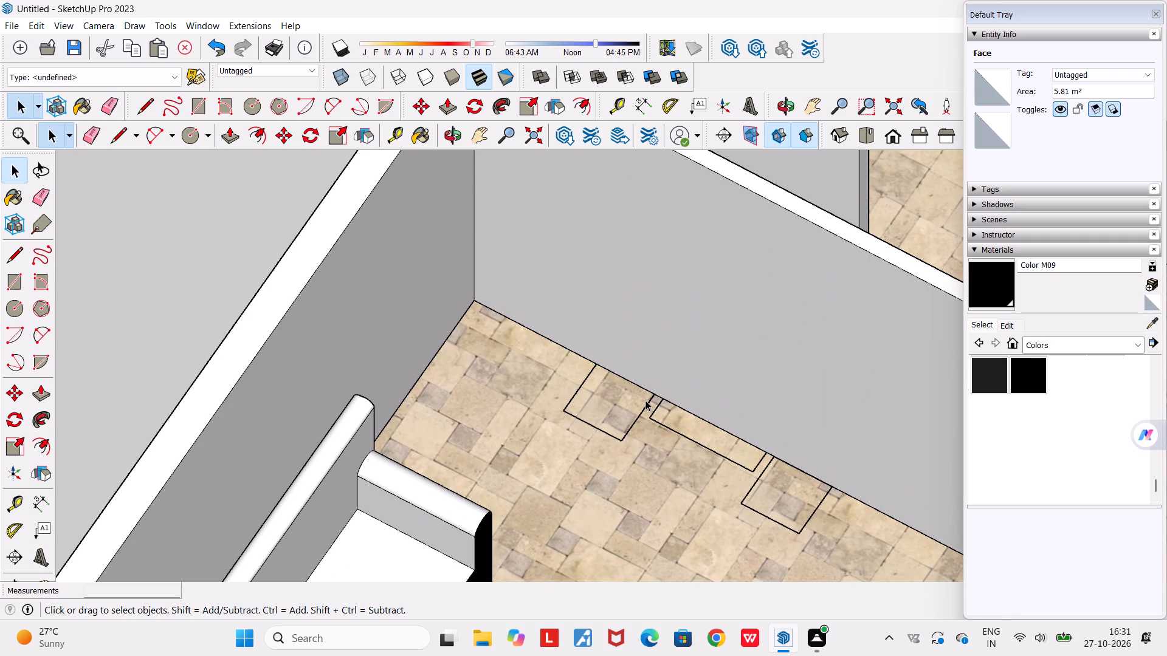
pyautogui.scroll(-3, 652, 419)
pyautogui.moveTo(676, 461); pyautogui.dragTo(670, 458, button='middle')
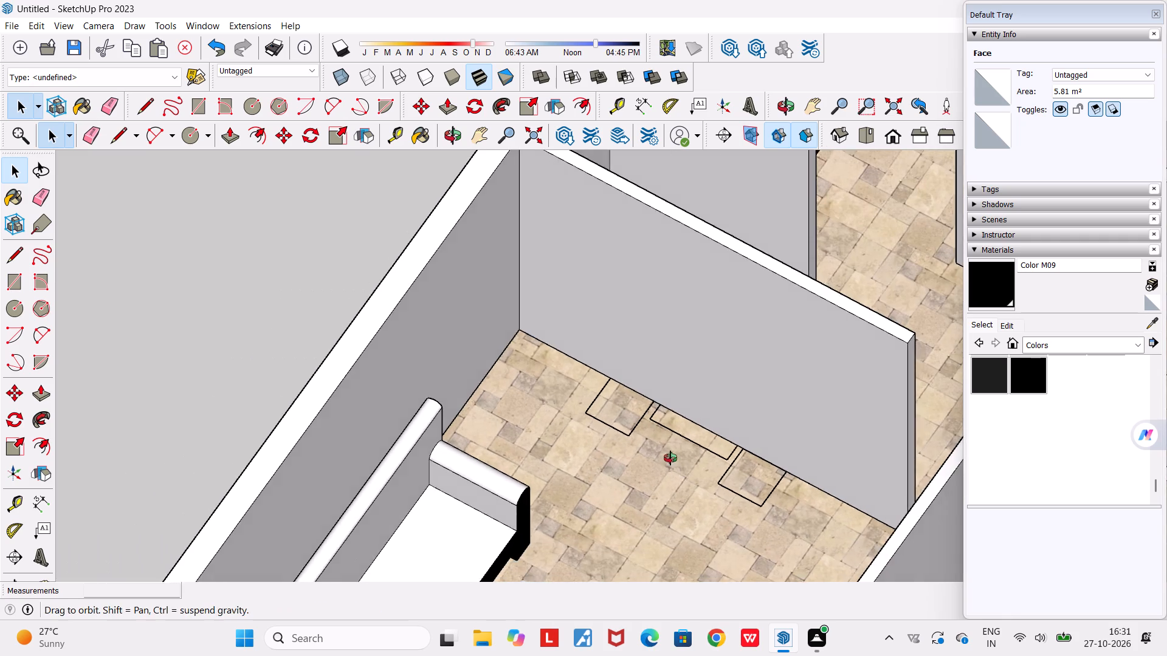
pyautogui.moveTo(670, 458); pyautogui.dragTo(821, 470, button='middle')
pyautogui.scroll(-3, 821, 470)
pyautogui.scroll(3, 813, 465)
pyautogui.moveTo(818, 431); pyautogui.dragTo(858, 453, button='middle')
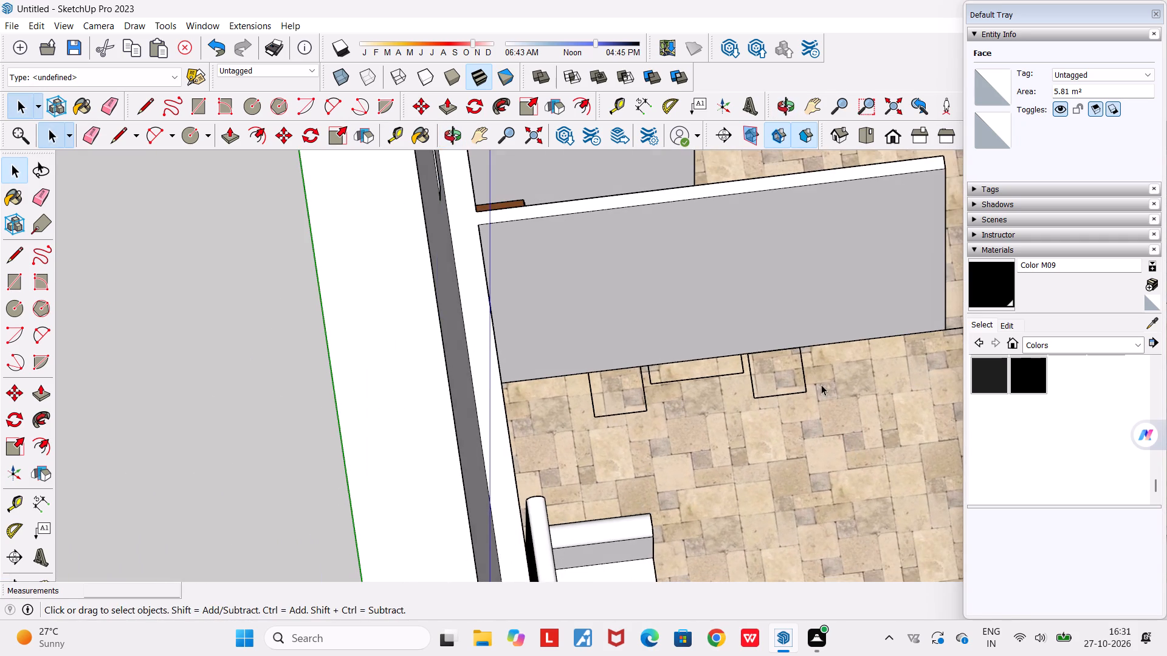
pyautogui.scroll(3, 818, 381)
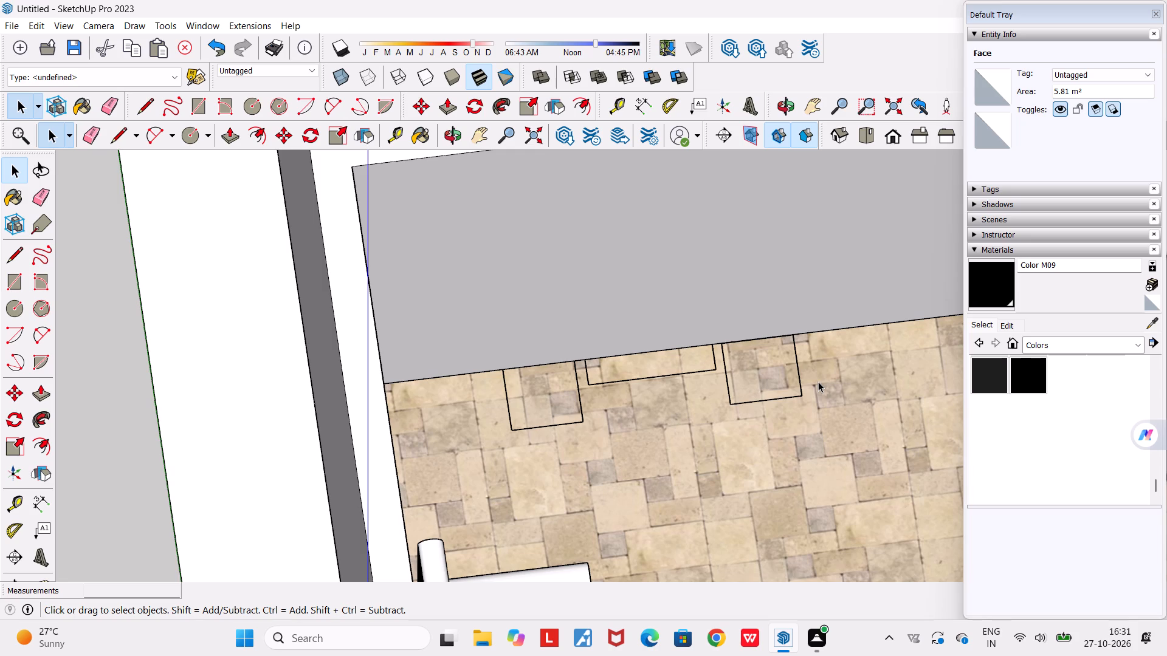
pyautogui.scroll(1, 619, 399)
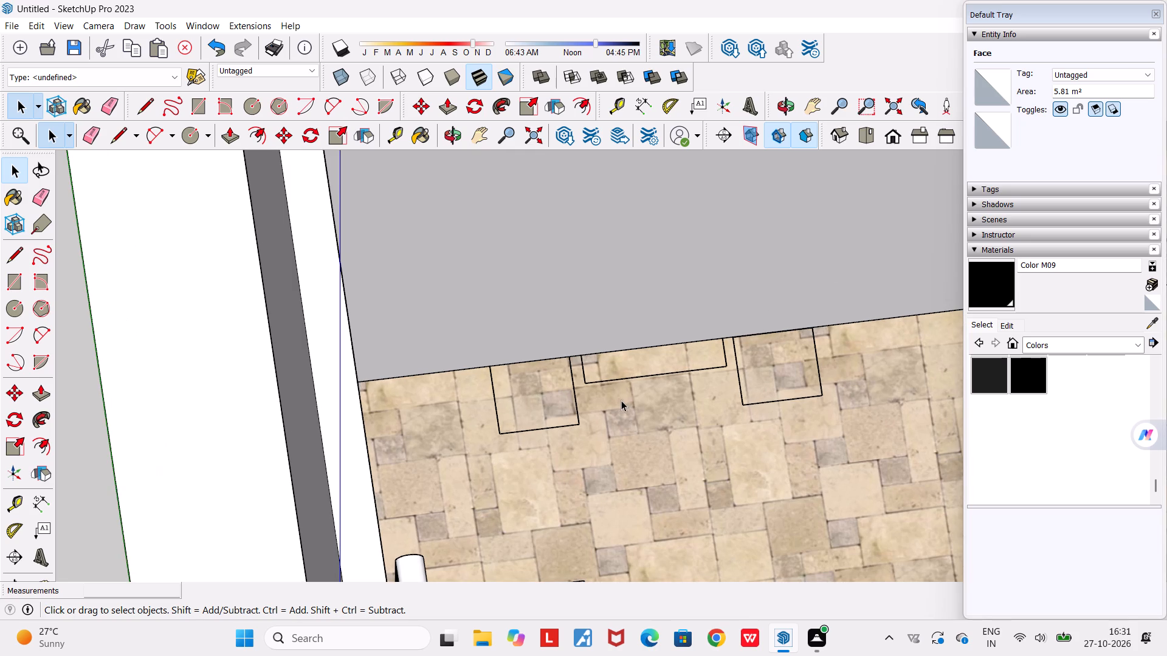
pyautogui.scroll(2, 661, 388)
pyautogui.scroll(-5, 661, 385)
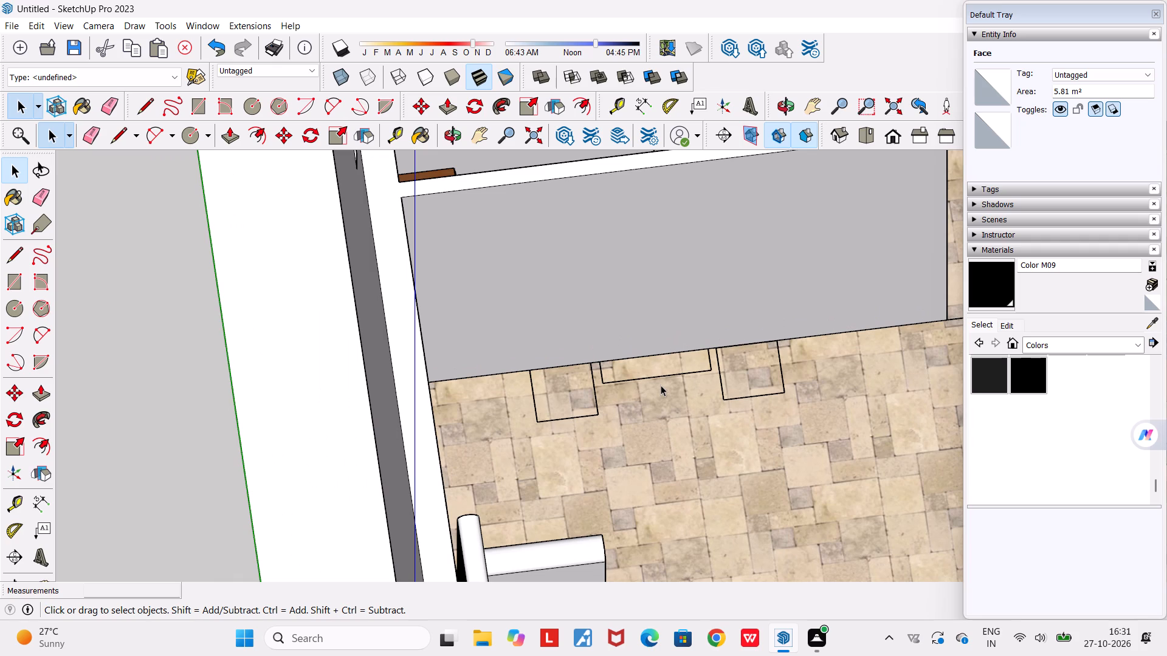
pyautogui.scroll(2, 676, 394)
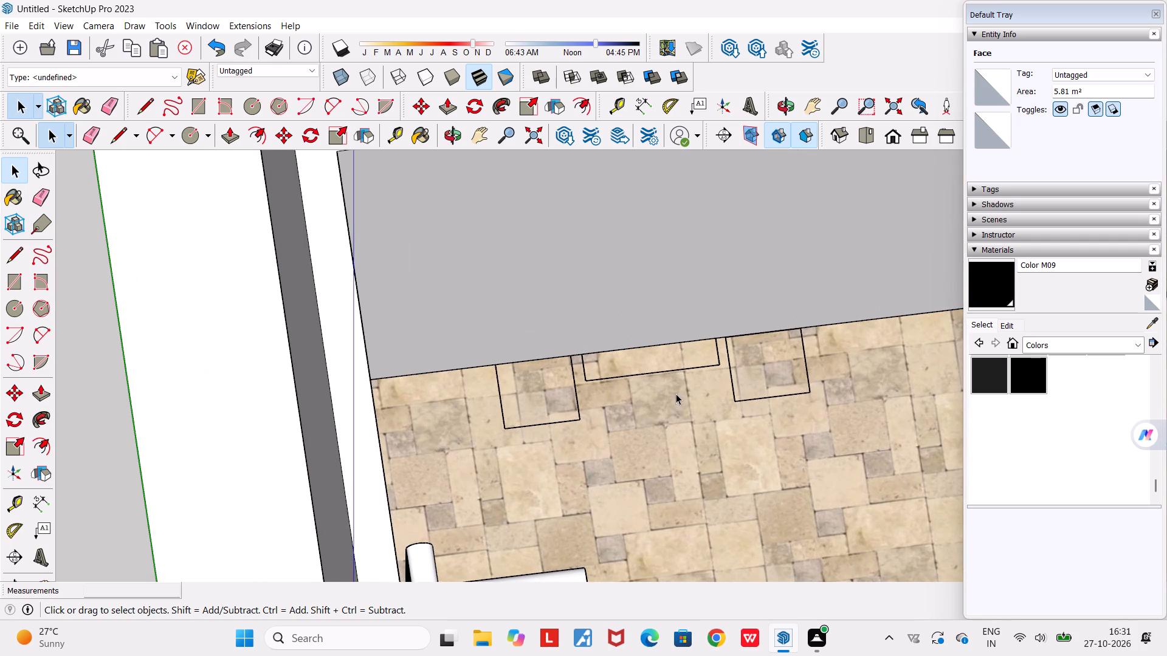
pyautogui.scroll(-1, 676, 394)
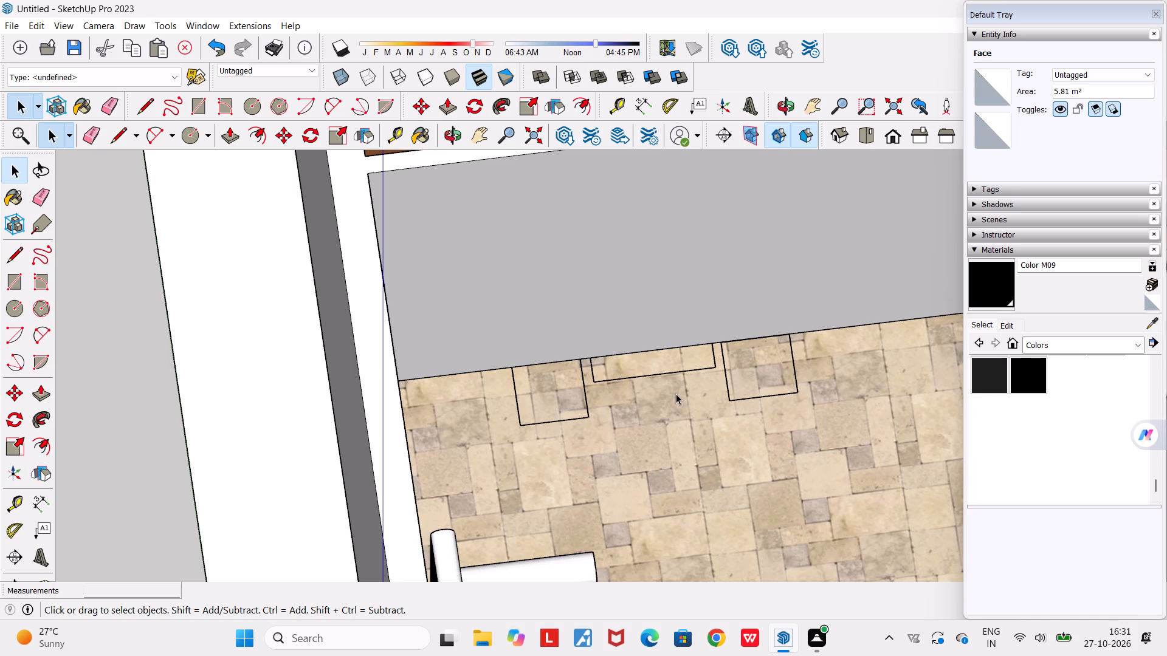
pyautogui.scroll(-6, 638, 388)
pyautogui.moveTo(676, 448); pyautogui.dragTo(605, 466, button='middle')
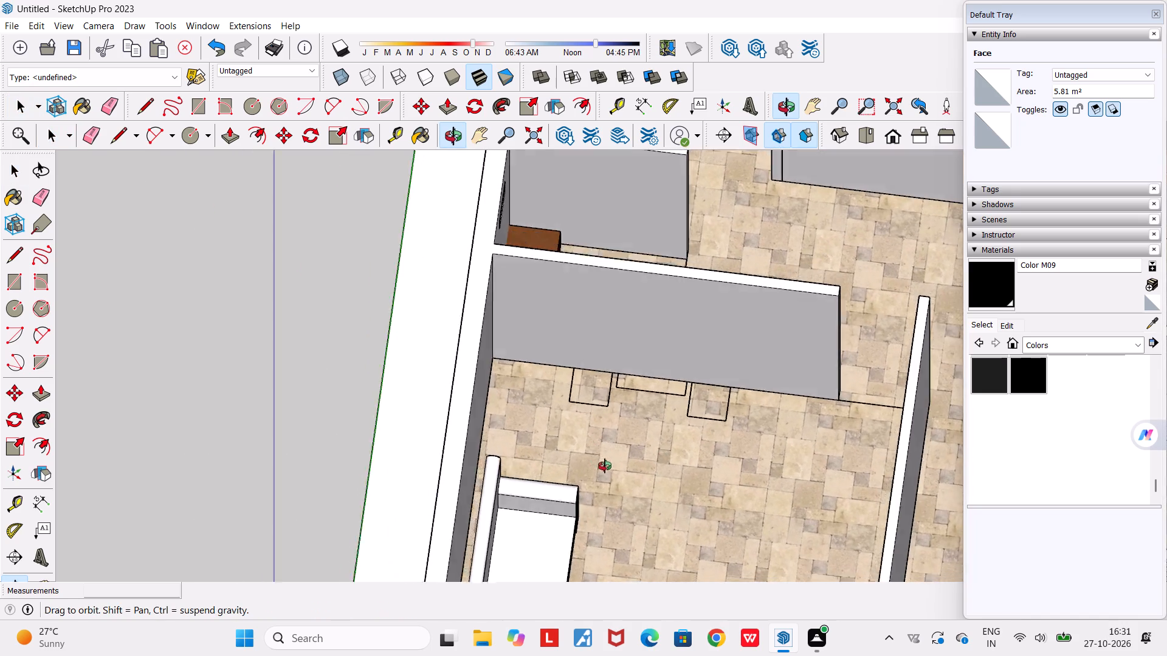
pyautogui.moveTo(605, 466); pyautogui.dragTo(633, 483, button='middle')
pyautogui.scroll(3, 652, 381)
pyautogui.moveTo(652, 381); pyautogui.dragTo(667, 410, button='middle')
pyautogui.scroll(-4, 667, 410)
pyautogui.scroll(2, 666, 410)
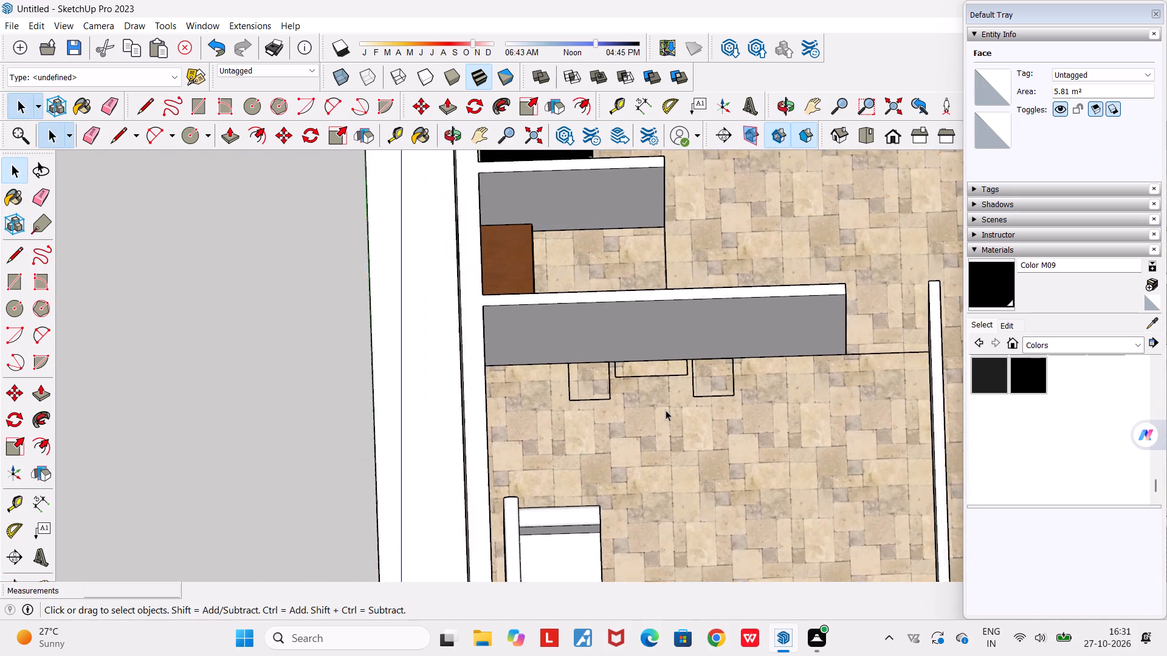
pyautogui.scroll(1, 666, 410)
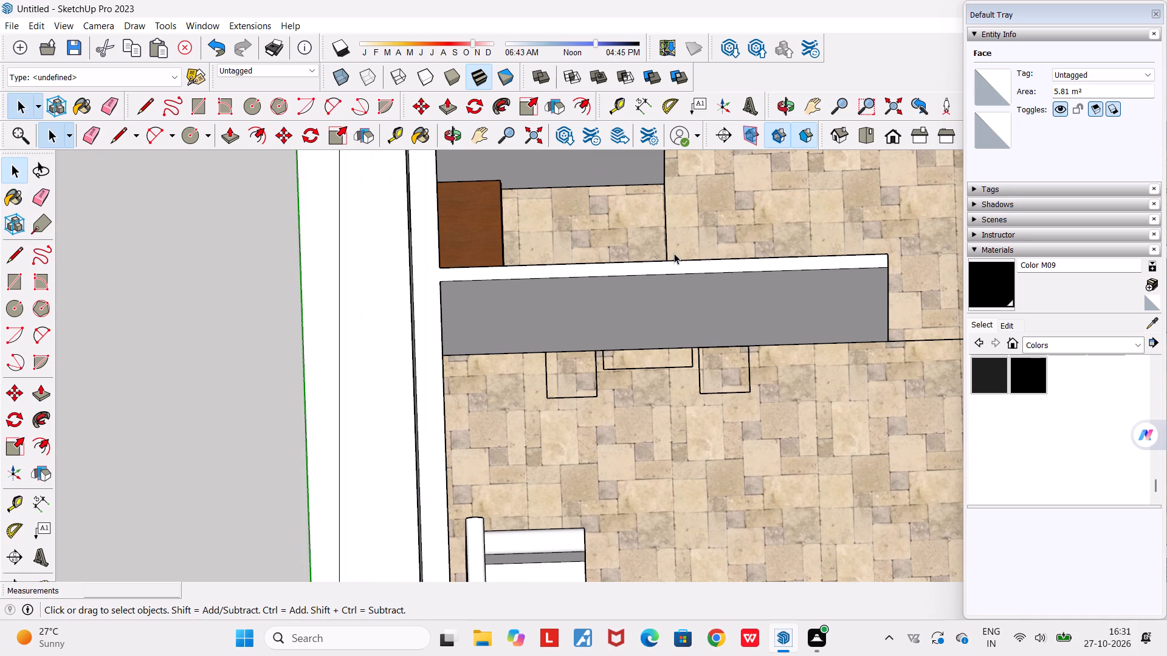
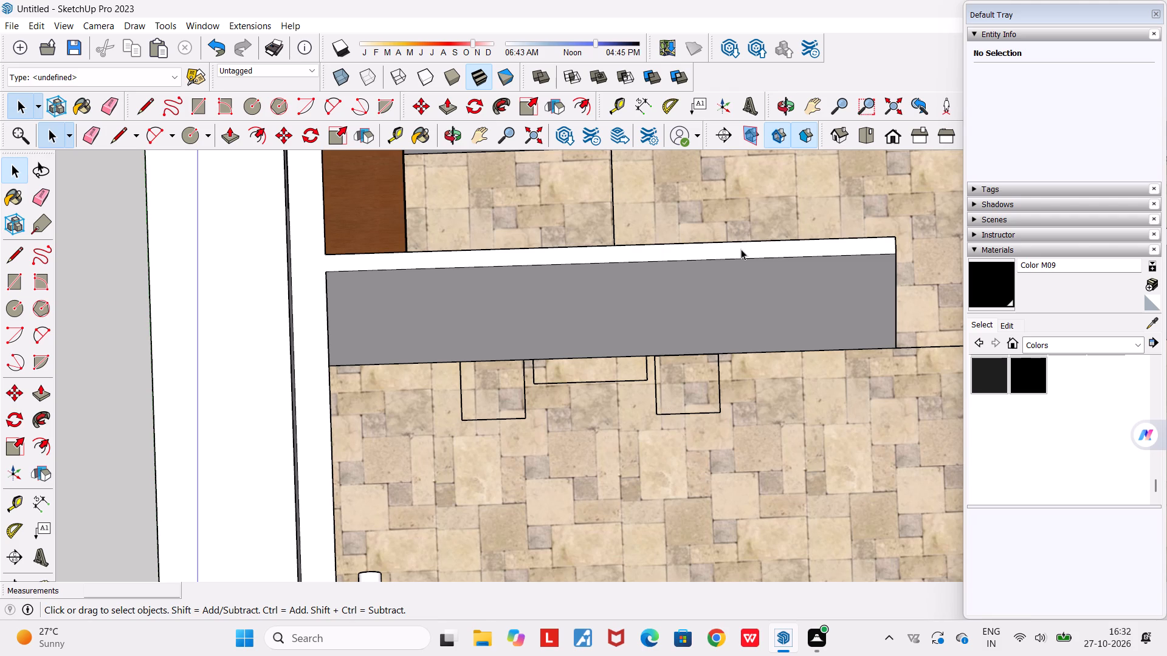
# Examine the three furniture outlines along the partition wall from angled and overhead views, checking their spacing and placement against the wall.
pyautogui.scroll(3, 557, 408)
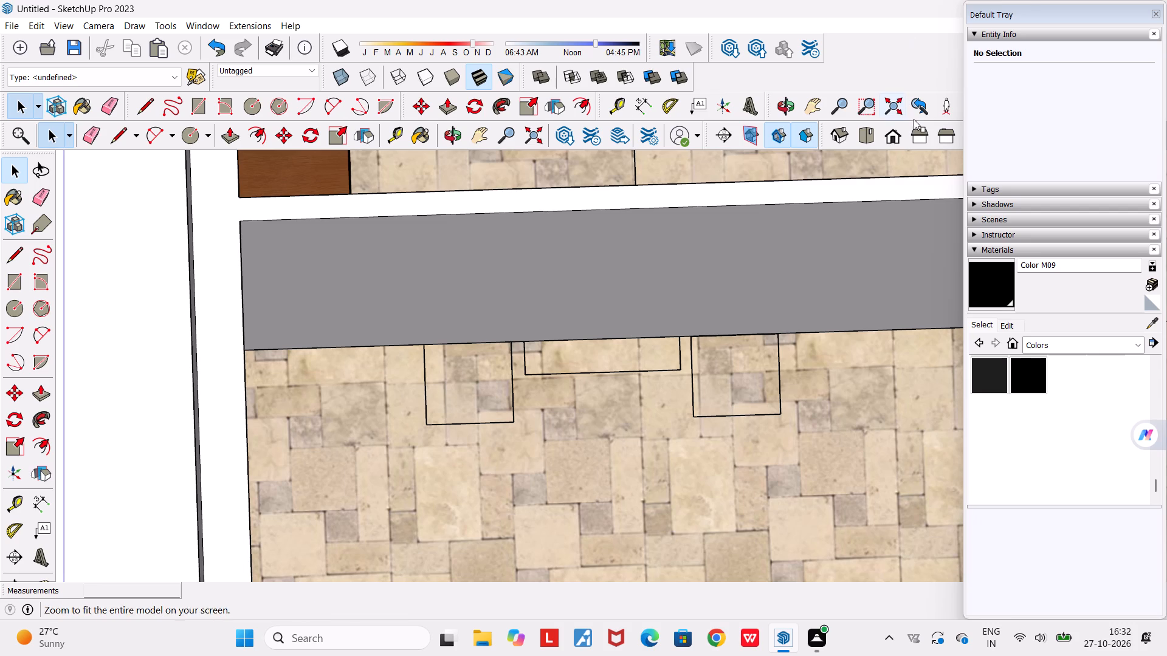
pyautogui.scroll(2, 630, 370)
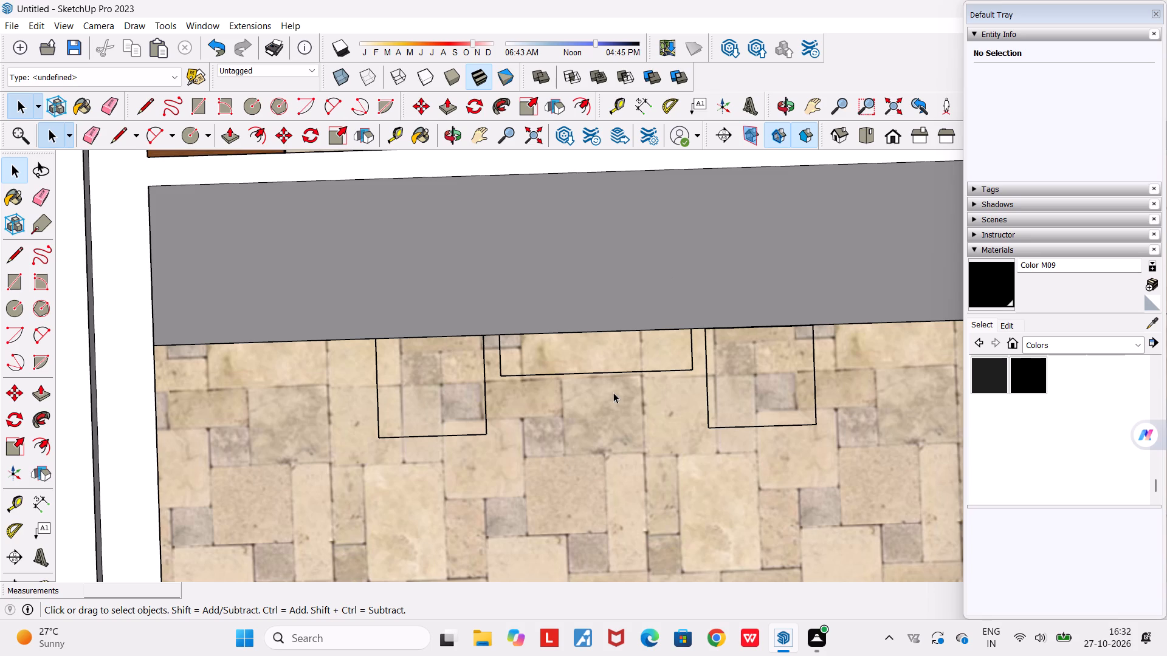
pyautogui.scroll(-5, 613, 396)
pyautogui.moveTo(576, 444); pyautogui.dragTo(509, 412, button='middle')
pyautogui.scroll(-5, 508, 411)
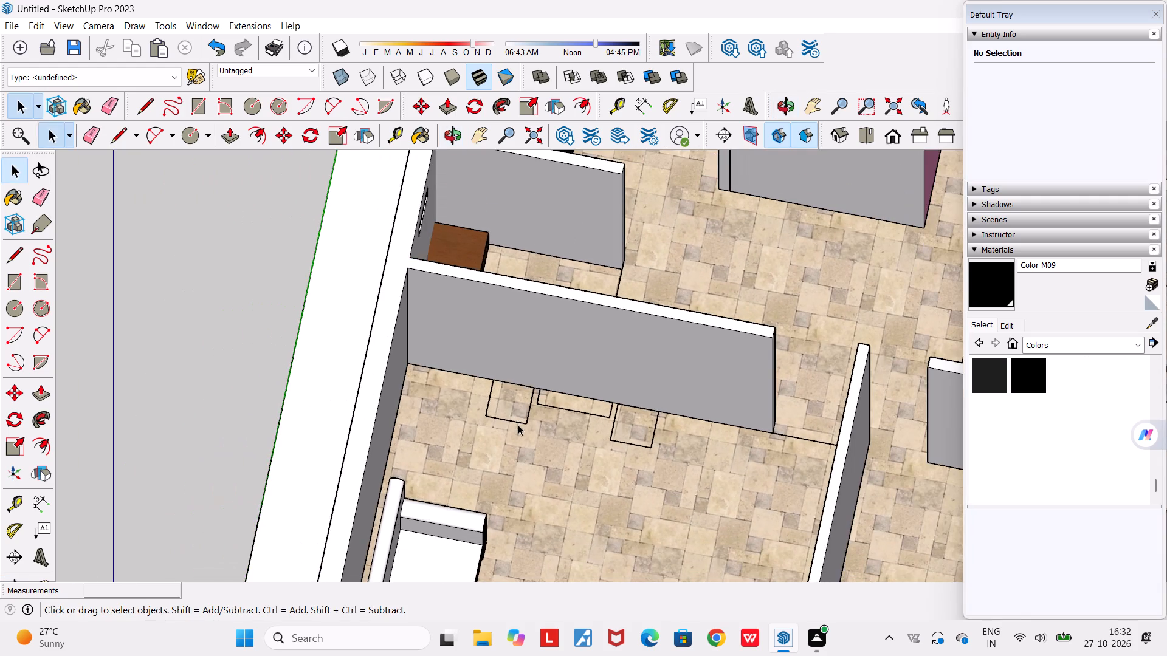
pyautogui.moveTo(518, 425); pyautogui.dragTo(590, 463, button='middle')
pyautogui.scroll(-5, 590, 463)
pyautogui.scroll(4, 590, 457)
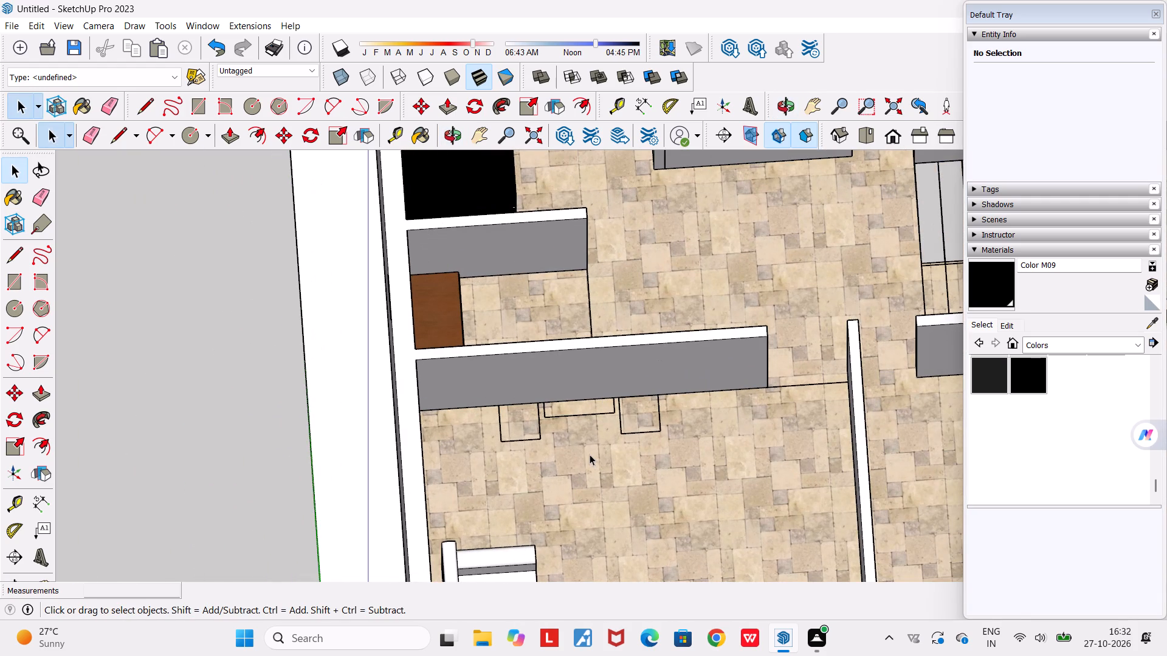
pyautogui.scroll(4, 590, 452)
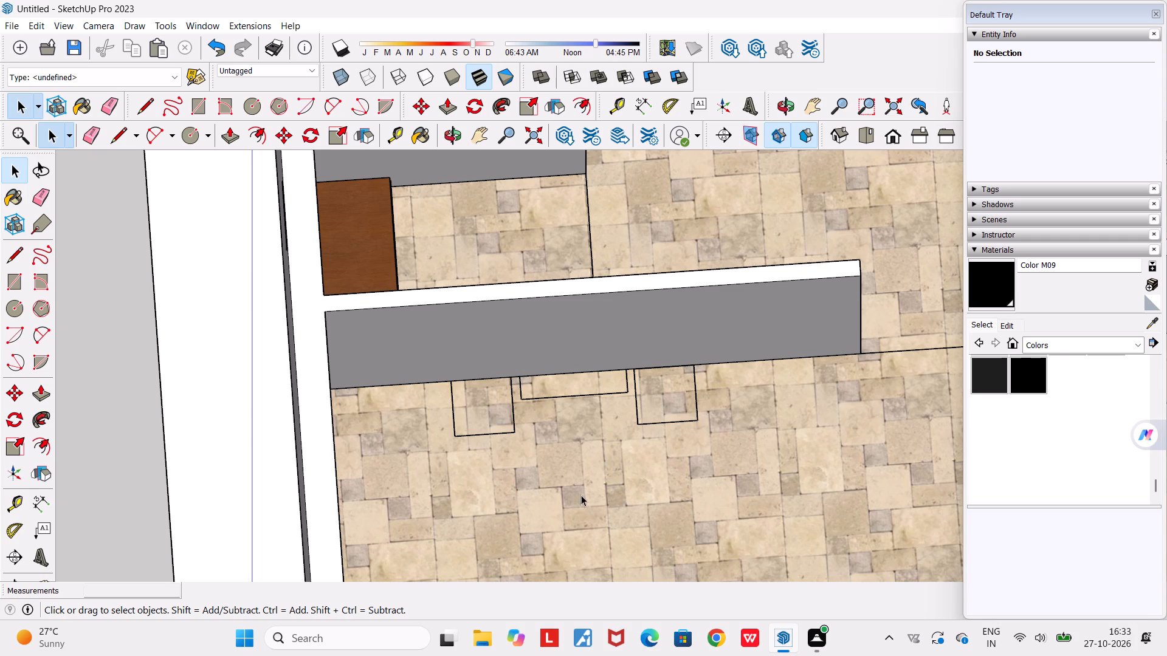
pyautogui.moveTo(594, 470); pyautogui.dragTo(582, 507, button='middle')
pyautogui.scroll(5, 535, 420)
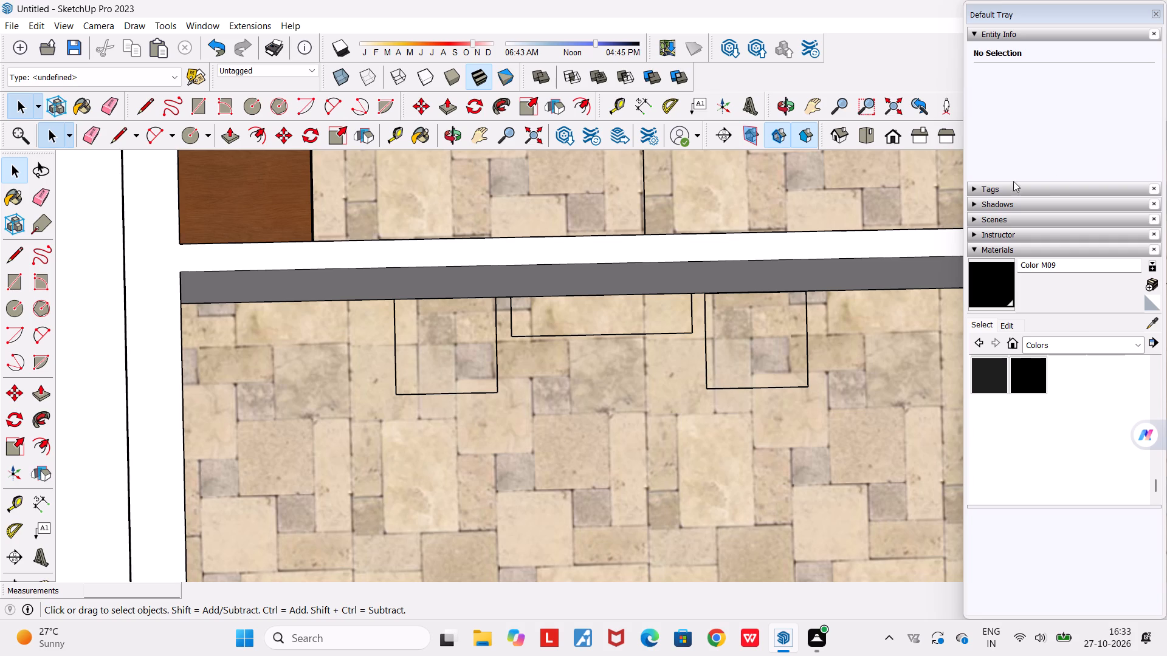
pyautogui.scroll(-4, 657, 380)
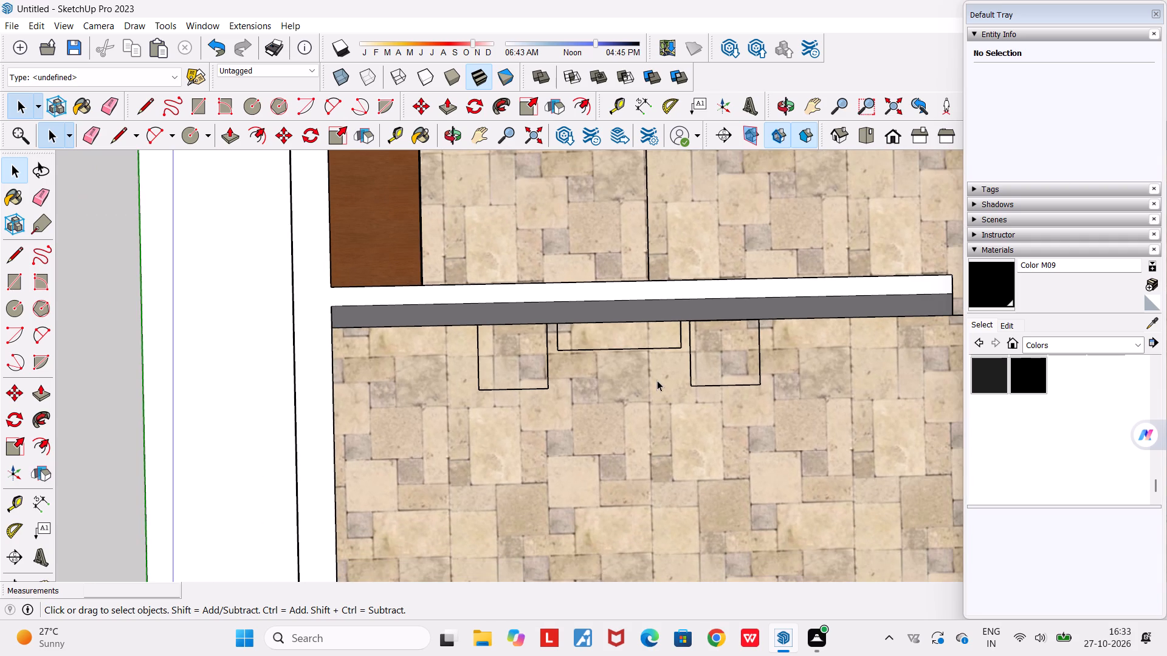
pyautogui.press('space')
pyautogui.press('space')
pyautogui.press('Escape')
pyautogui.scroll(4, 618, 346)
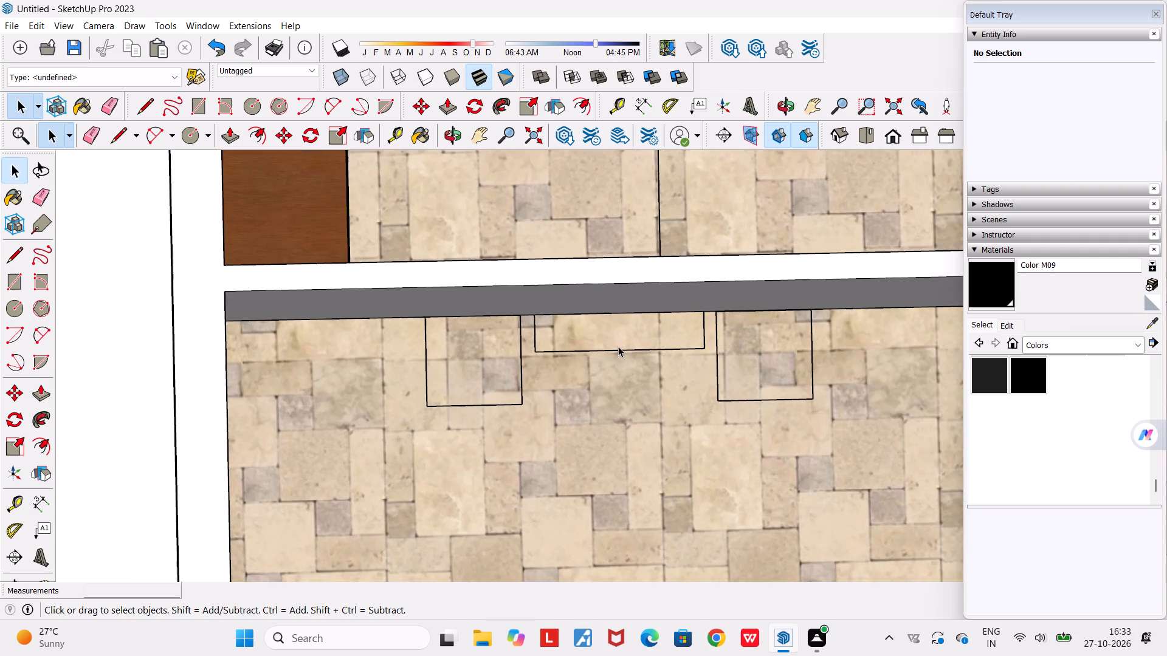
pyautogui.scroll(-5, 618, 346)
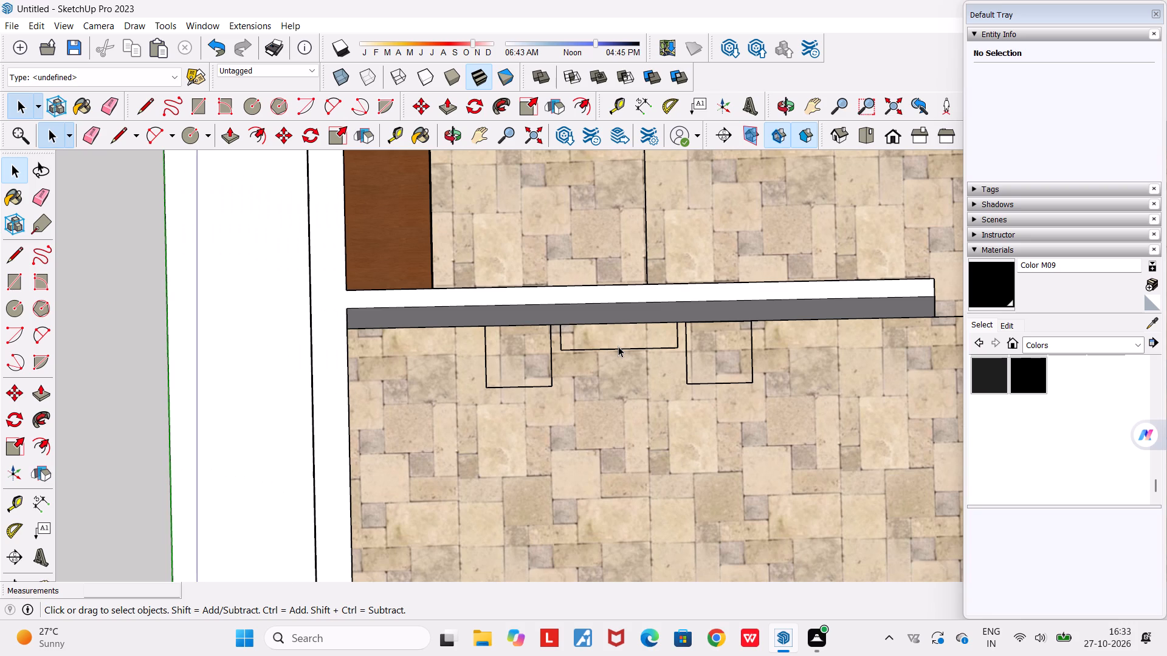
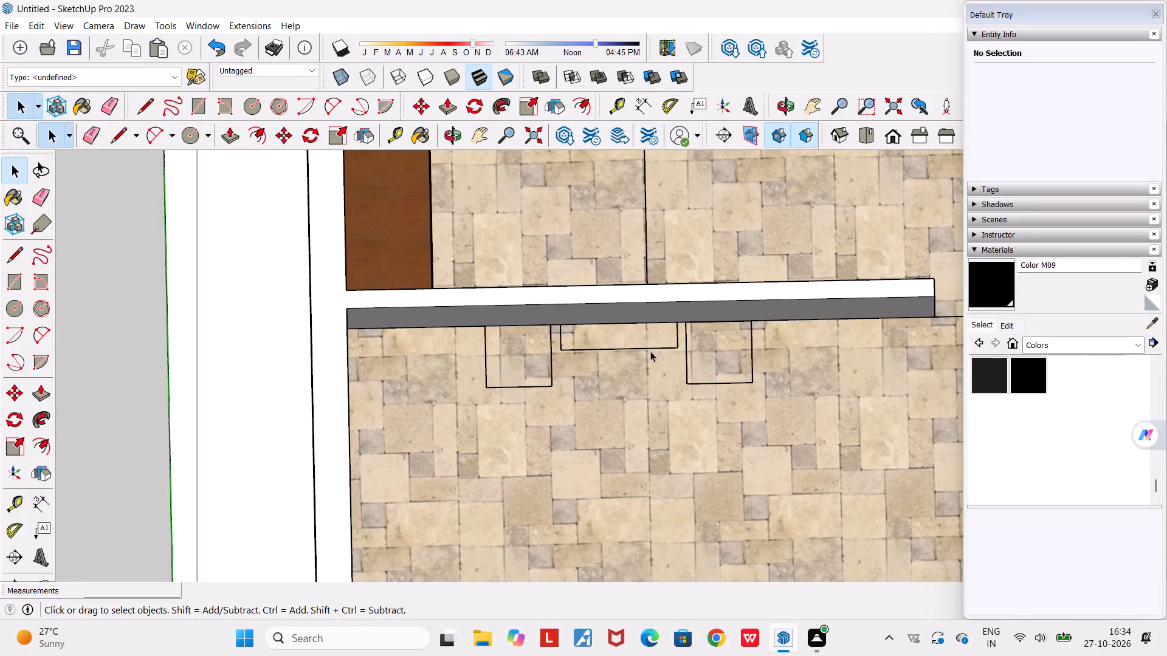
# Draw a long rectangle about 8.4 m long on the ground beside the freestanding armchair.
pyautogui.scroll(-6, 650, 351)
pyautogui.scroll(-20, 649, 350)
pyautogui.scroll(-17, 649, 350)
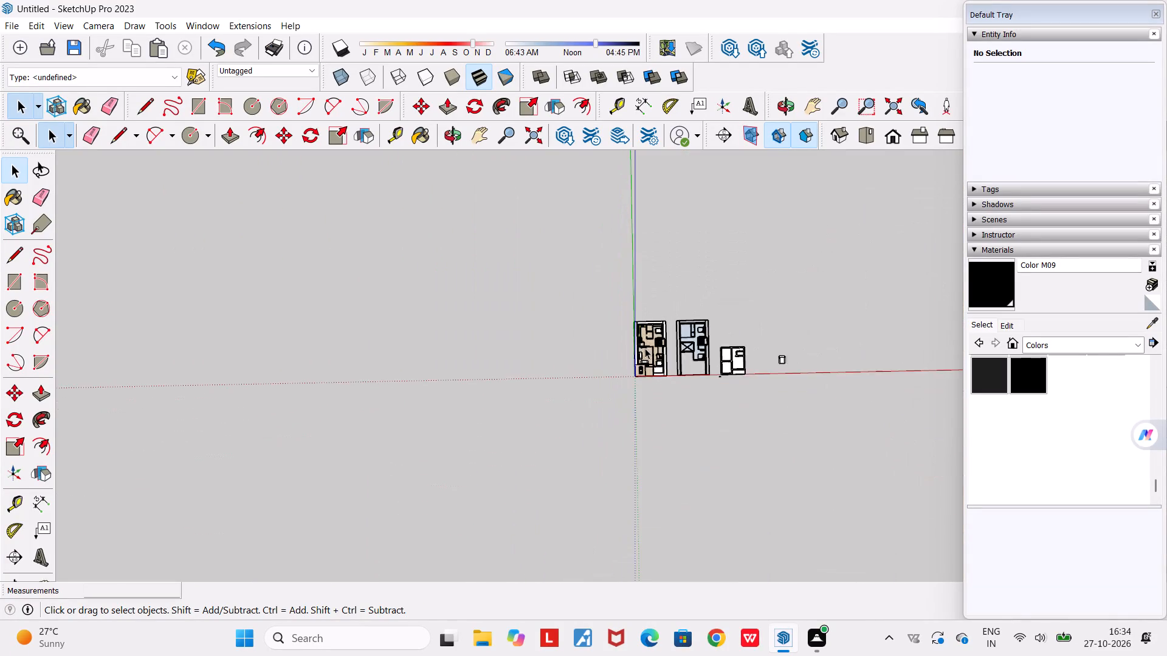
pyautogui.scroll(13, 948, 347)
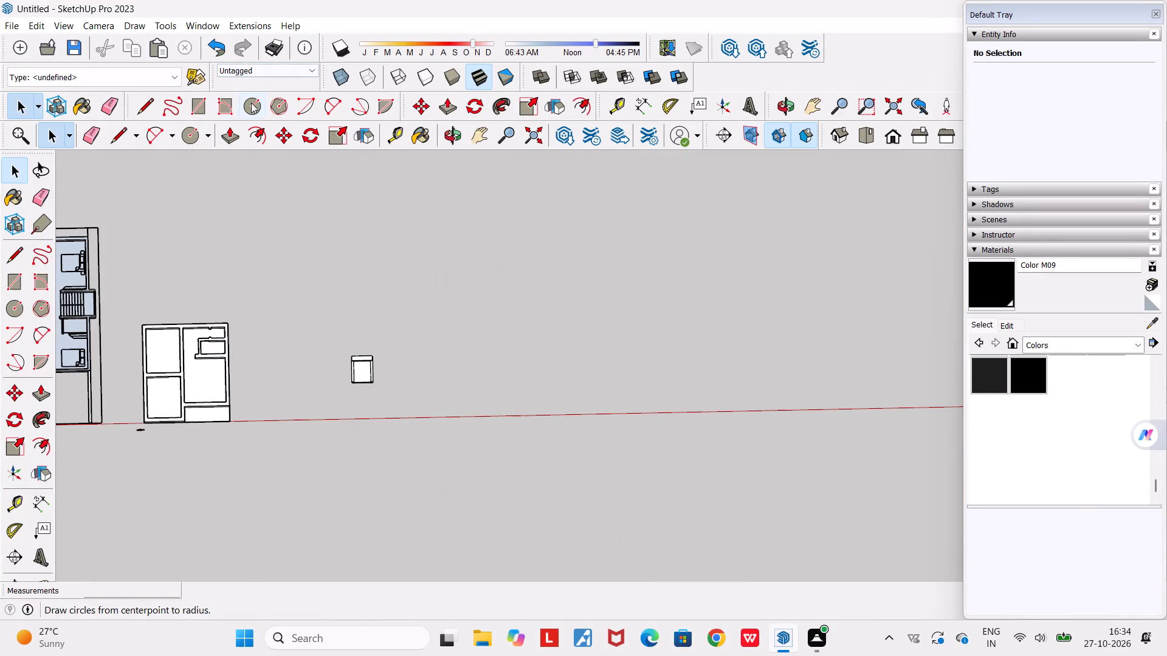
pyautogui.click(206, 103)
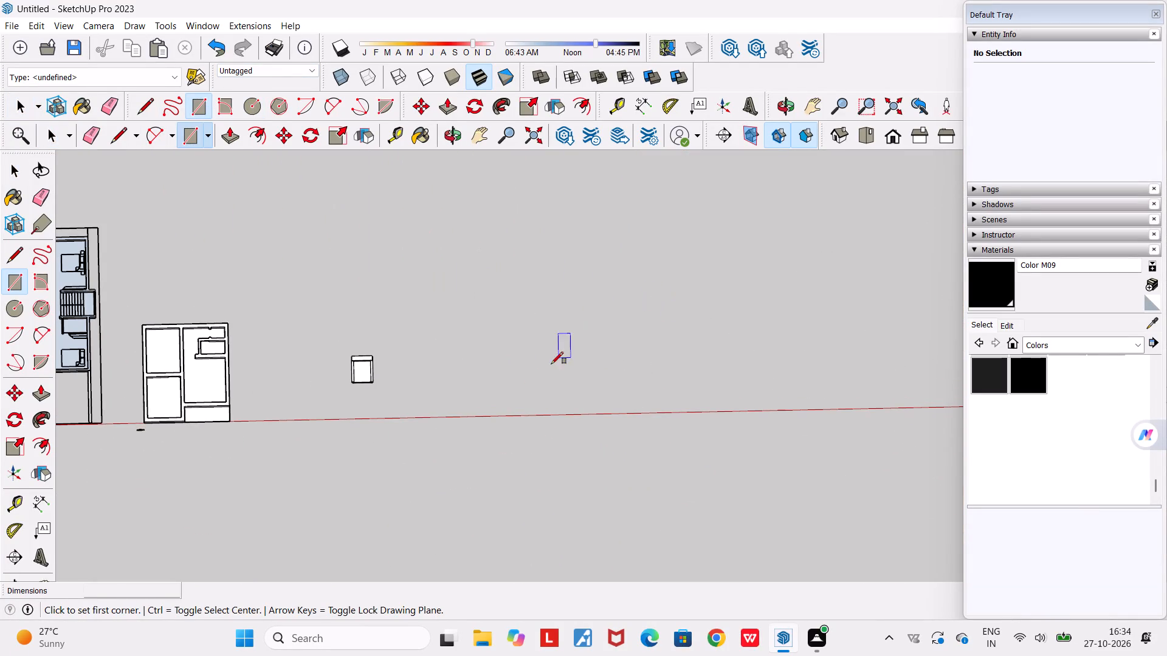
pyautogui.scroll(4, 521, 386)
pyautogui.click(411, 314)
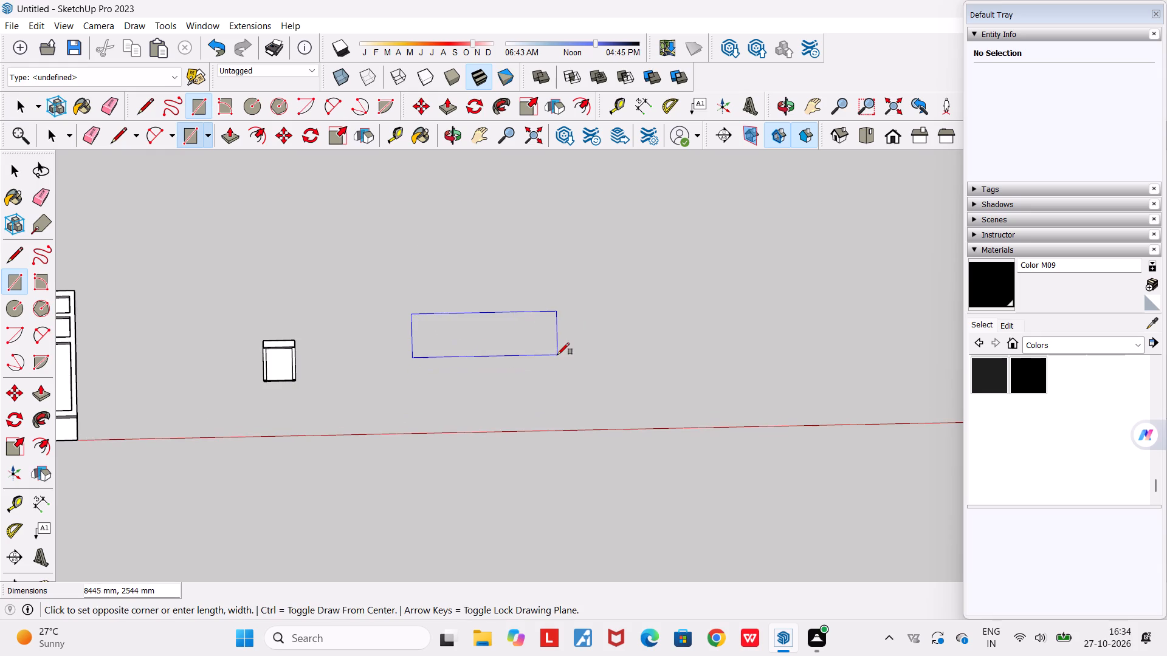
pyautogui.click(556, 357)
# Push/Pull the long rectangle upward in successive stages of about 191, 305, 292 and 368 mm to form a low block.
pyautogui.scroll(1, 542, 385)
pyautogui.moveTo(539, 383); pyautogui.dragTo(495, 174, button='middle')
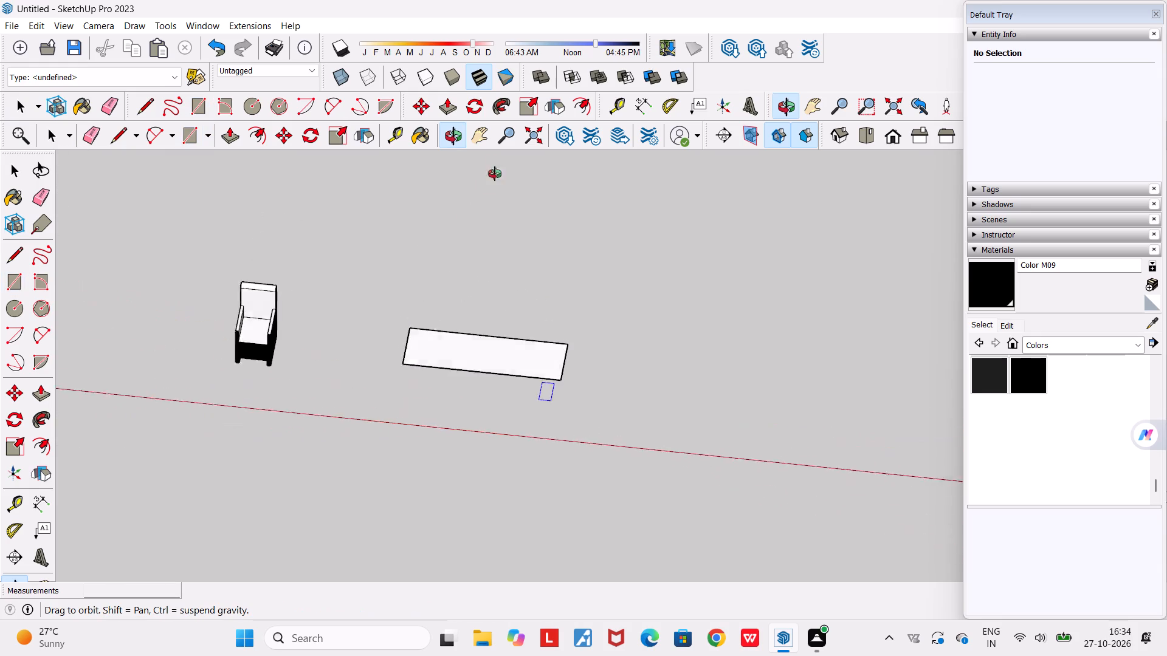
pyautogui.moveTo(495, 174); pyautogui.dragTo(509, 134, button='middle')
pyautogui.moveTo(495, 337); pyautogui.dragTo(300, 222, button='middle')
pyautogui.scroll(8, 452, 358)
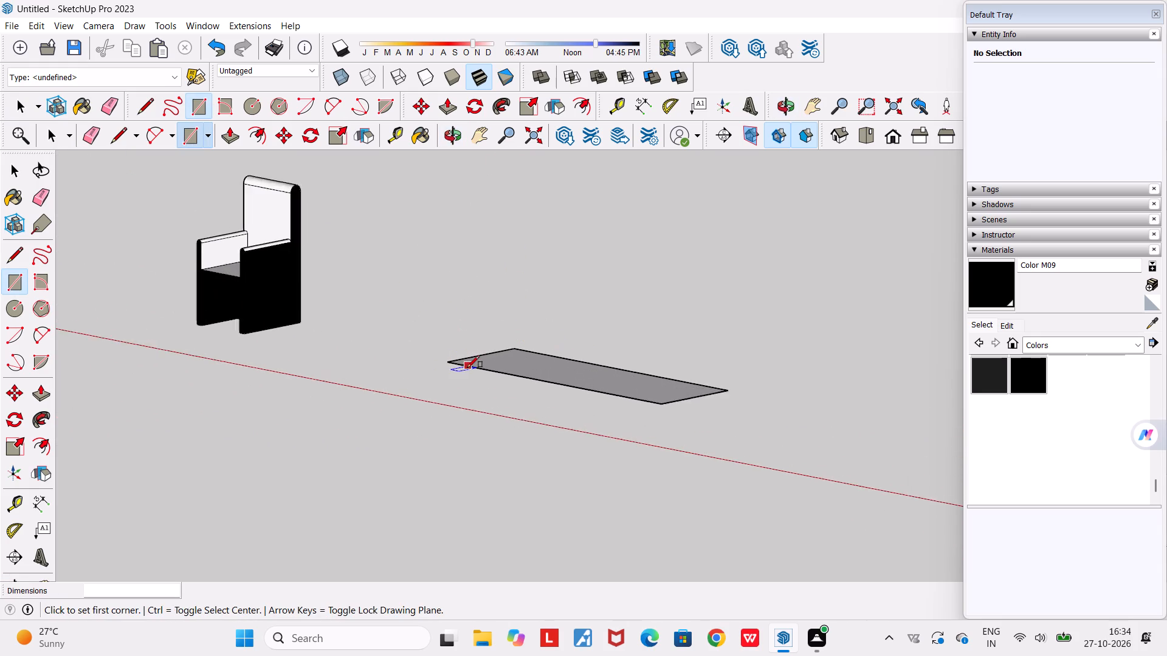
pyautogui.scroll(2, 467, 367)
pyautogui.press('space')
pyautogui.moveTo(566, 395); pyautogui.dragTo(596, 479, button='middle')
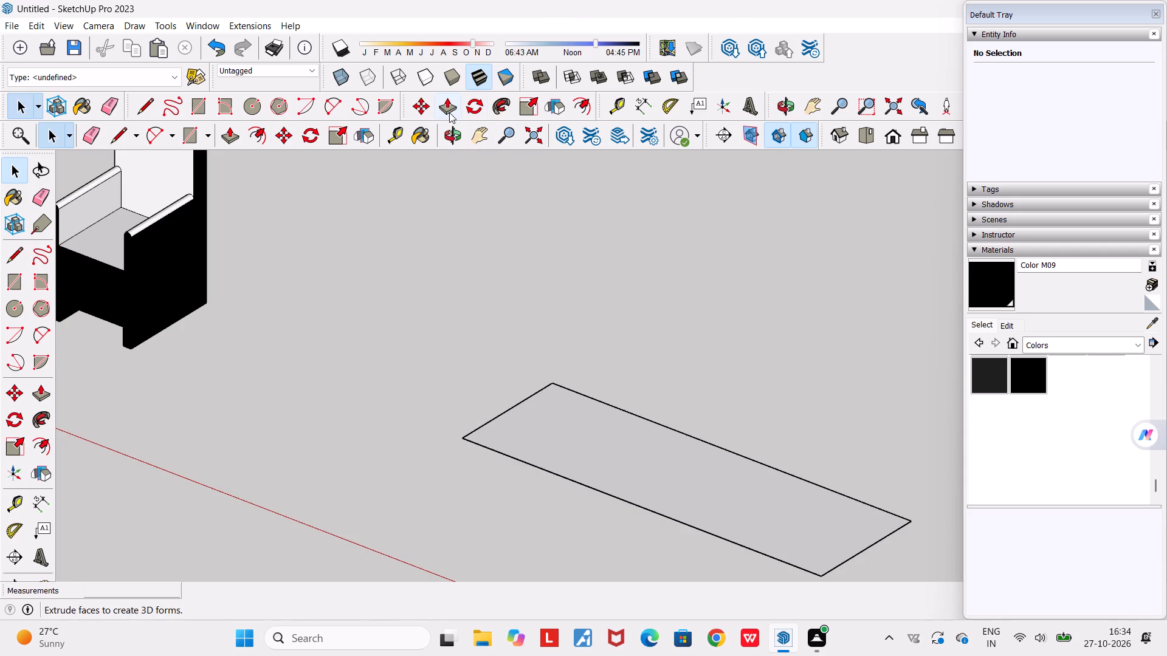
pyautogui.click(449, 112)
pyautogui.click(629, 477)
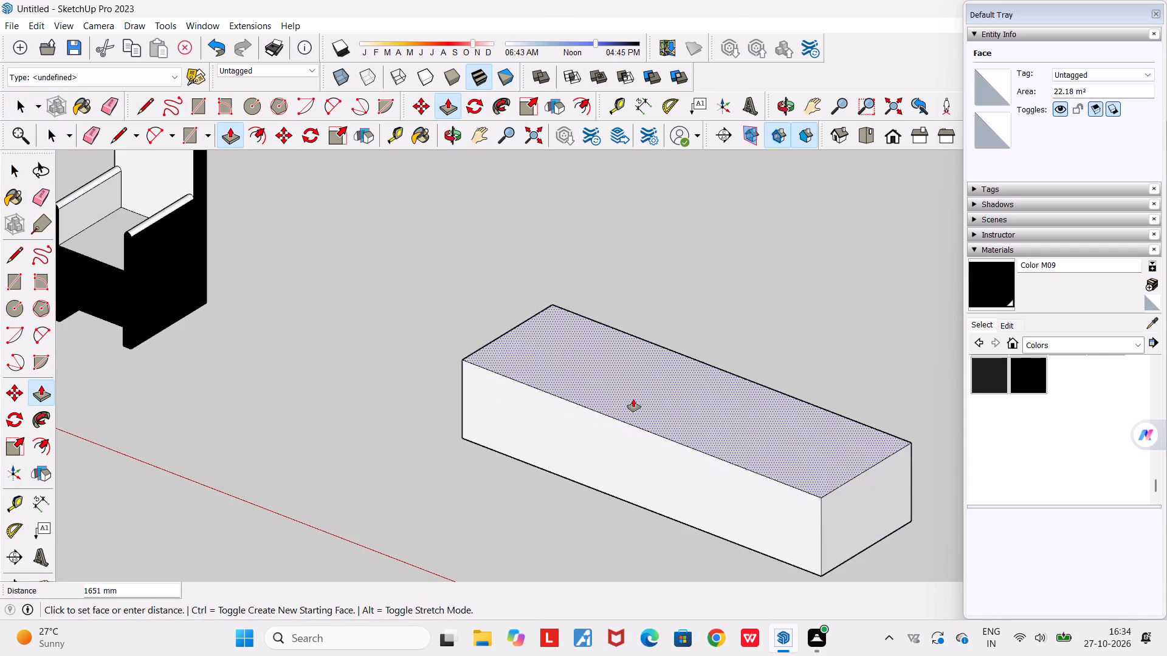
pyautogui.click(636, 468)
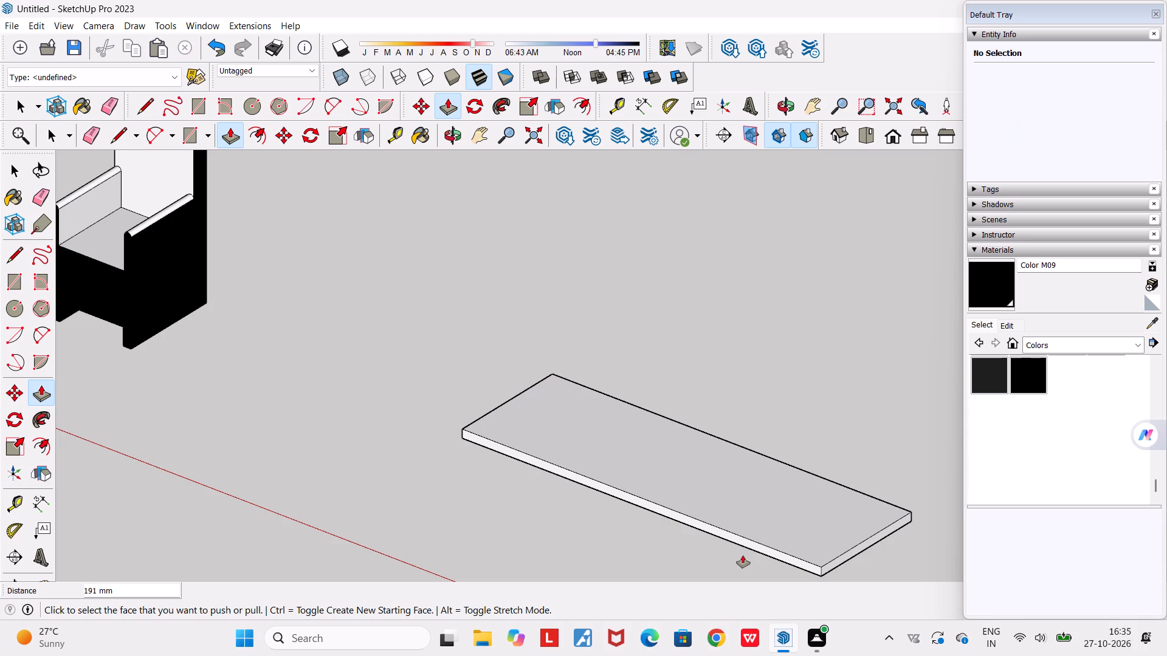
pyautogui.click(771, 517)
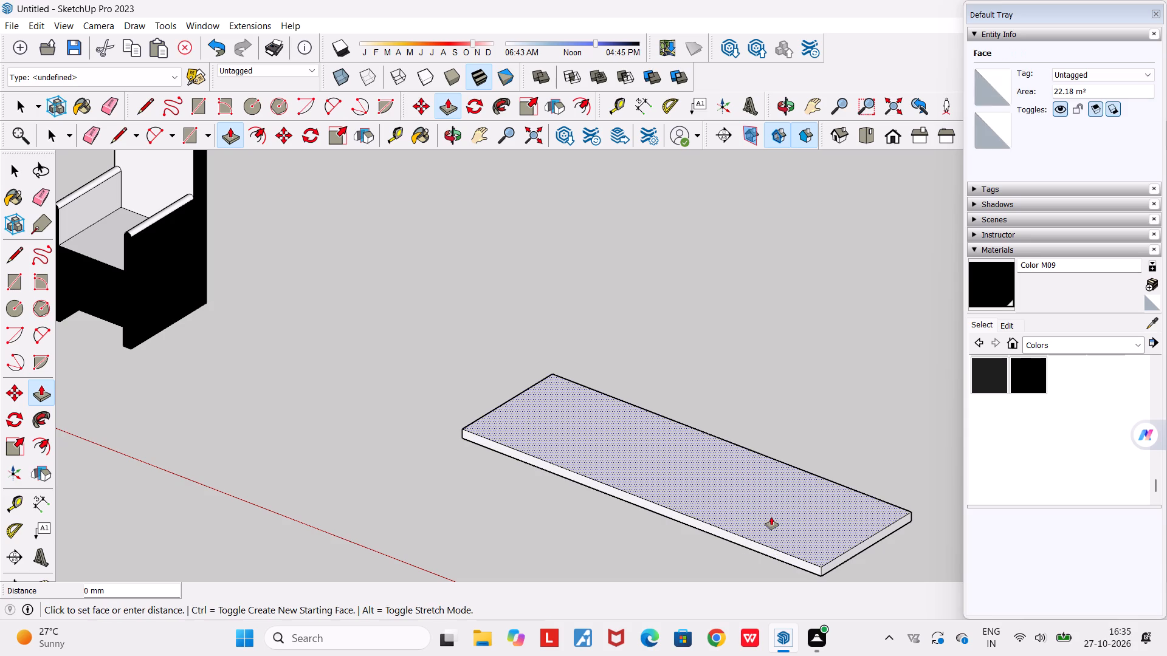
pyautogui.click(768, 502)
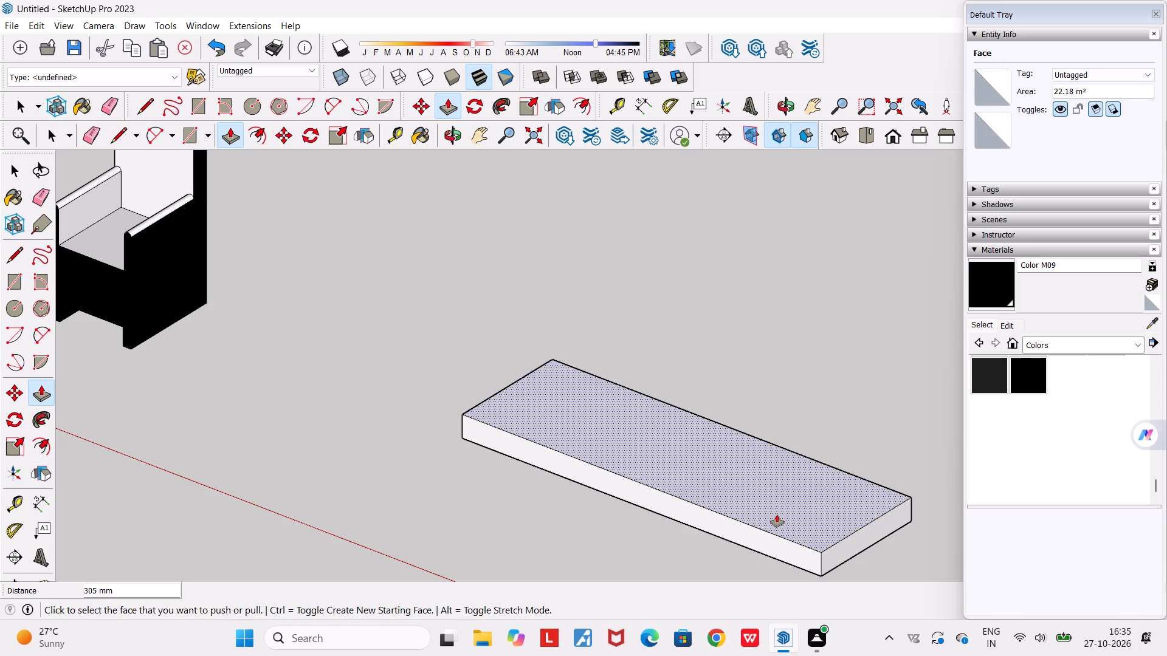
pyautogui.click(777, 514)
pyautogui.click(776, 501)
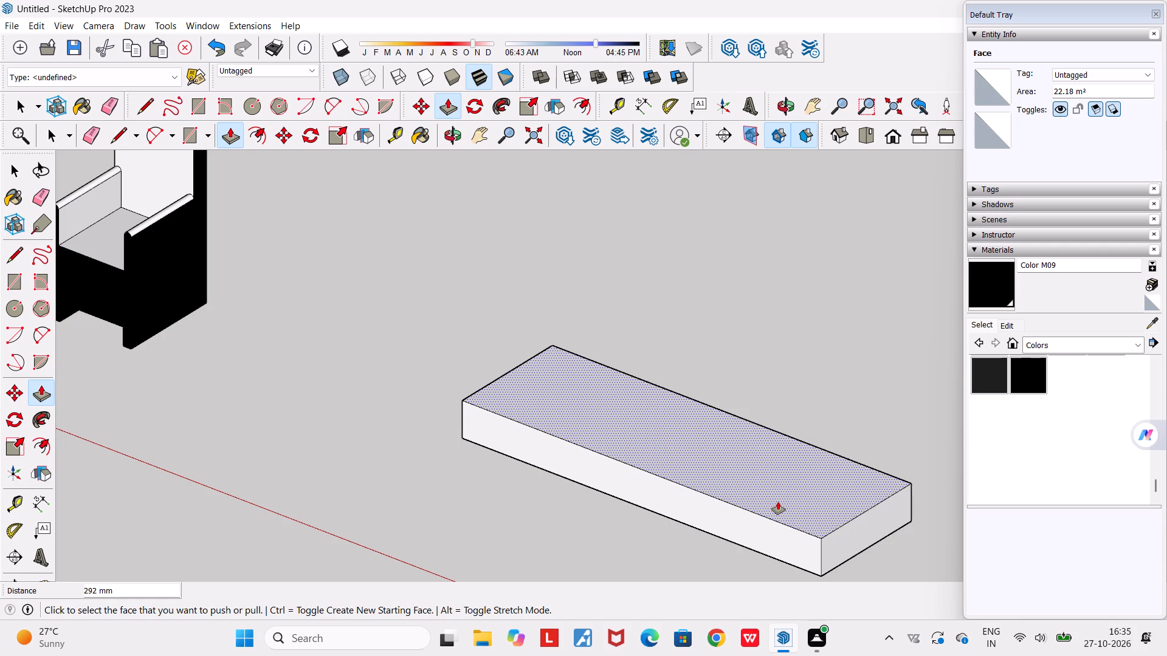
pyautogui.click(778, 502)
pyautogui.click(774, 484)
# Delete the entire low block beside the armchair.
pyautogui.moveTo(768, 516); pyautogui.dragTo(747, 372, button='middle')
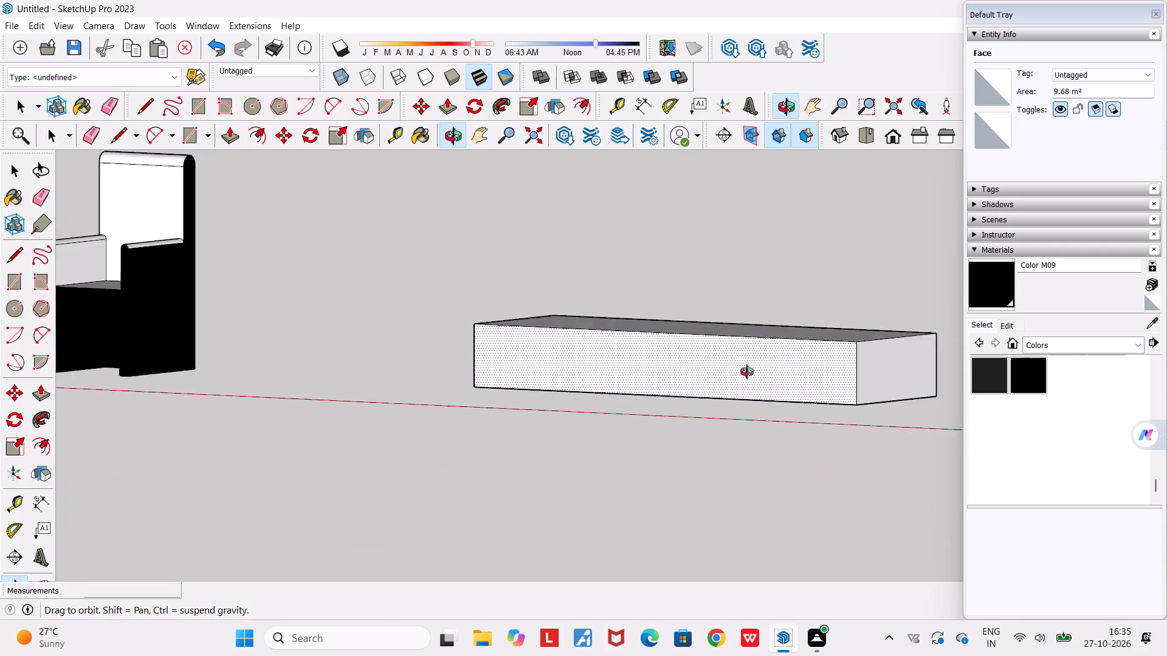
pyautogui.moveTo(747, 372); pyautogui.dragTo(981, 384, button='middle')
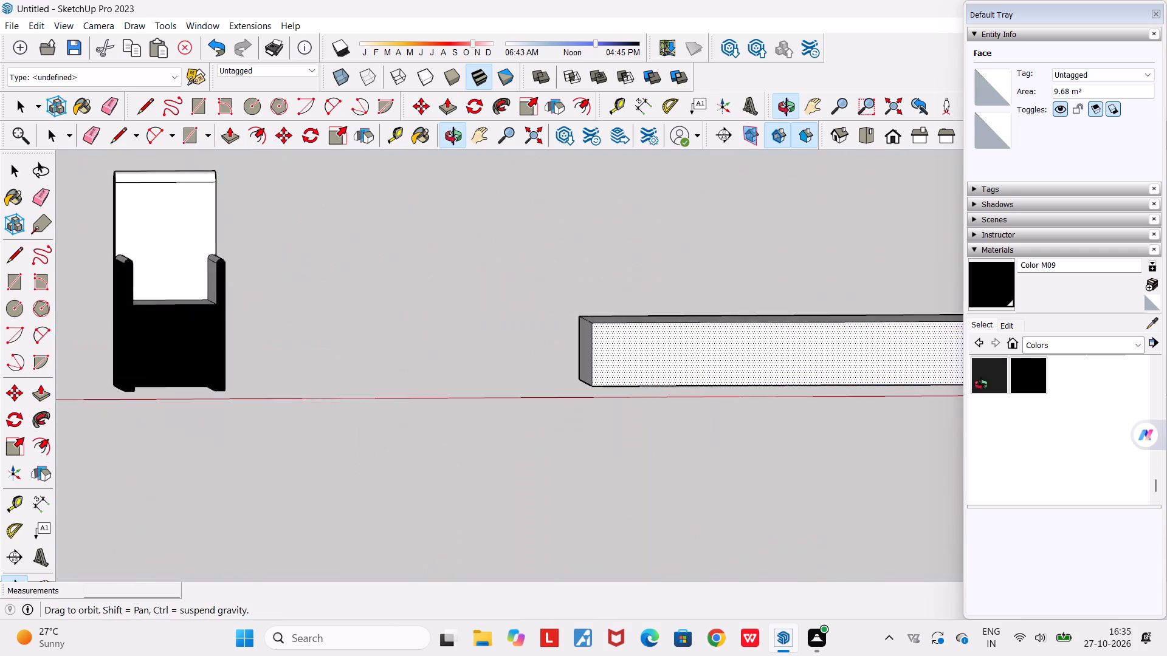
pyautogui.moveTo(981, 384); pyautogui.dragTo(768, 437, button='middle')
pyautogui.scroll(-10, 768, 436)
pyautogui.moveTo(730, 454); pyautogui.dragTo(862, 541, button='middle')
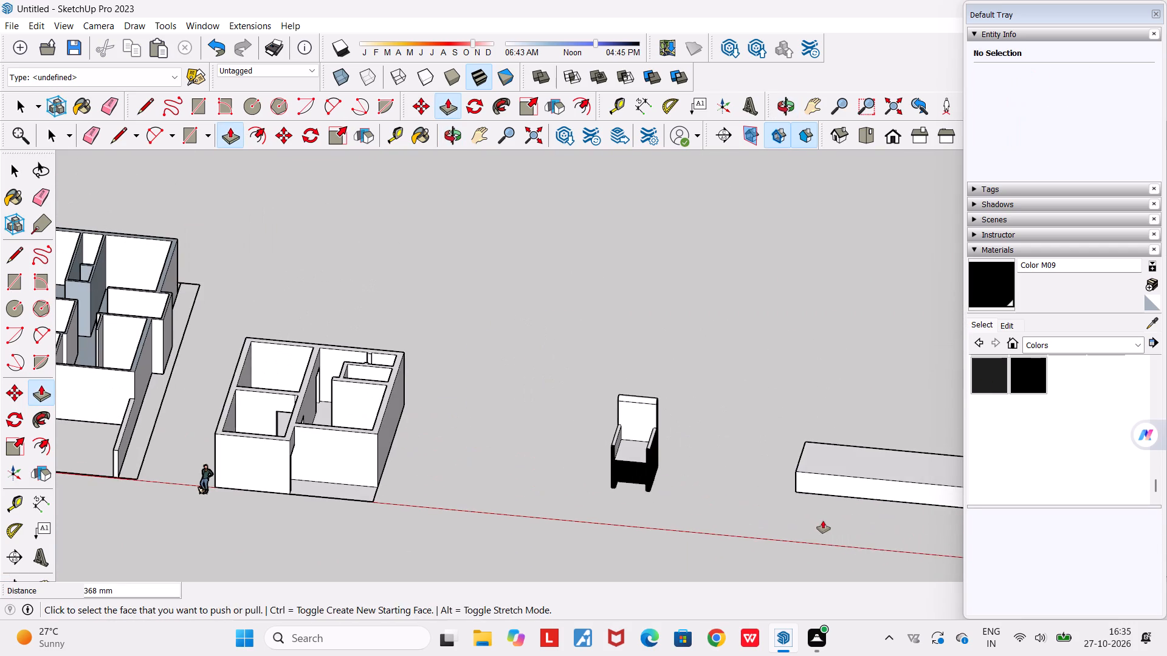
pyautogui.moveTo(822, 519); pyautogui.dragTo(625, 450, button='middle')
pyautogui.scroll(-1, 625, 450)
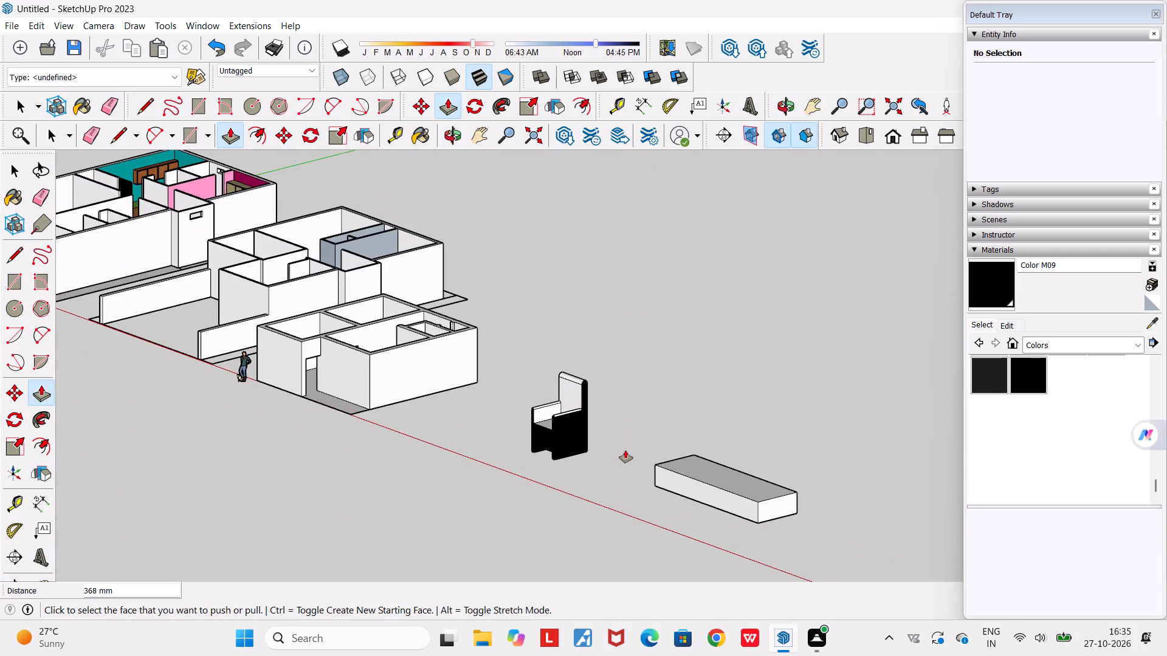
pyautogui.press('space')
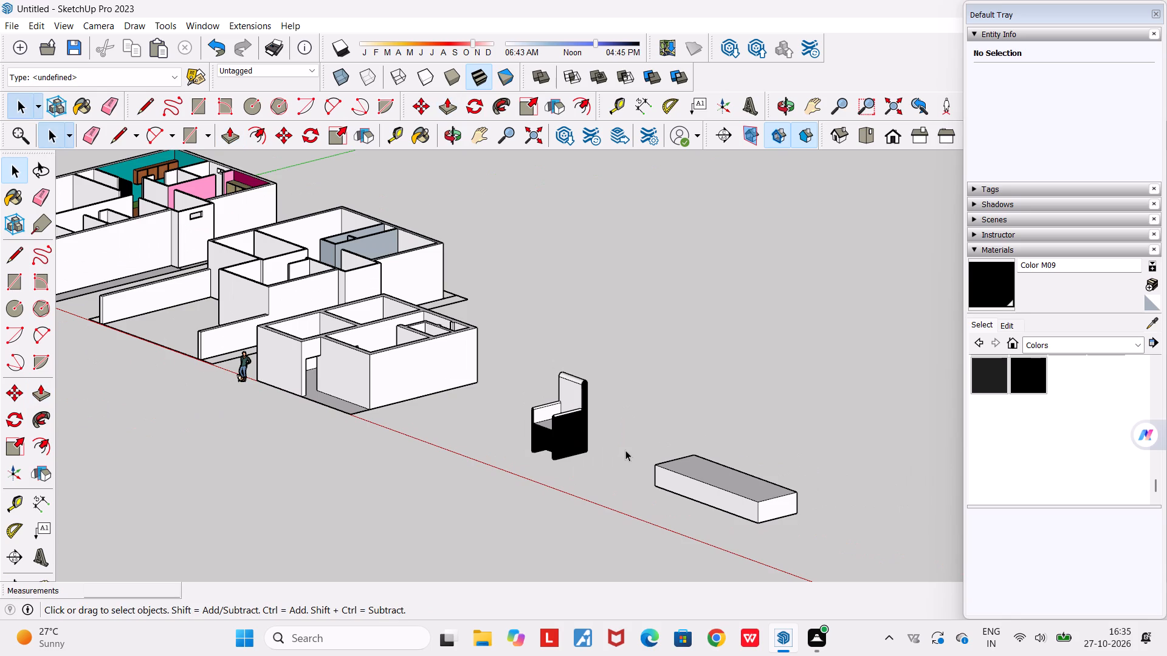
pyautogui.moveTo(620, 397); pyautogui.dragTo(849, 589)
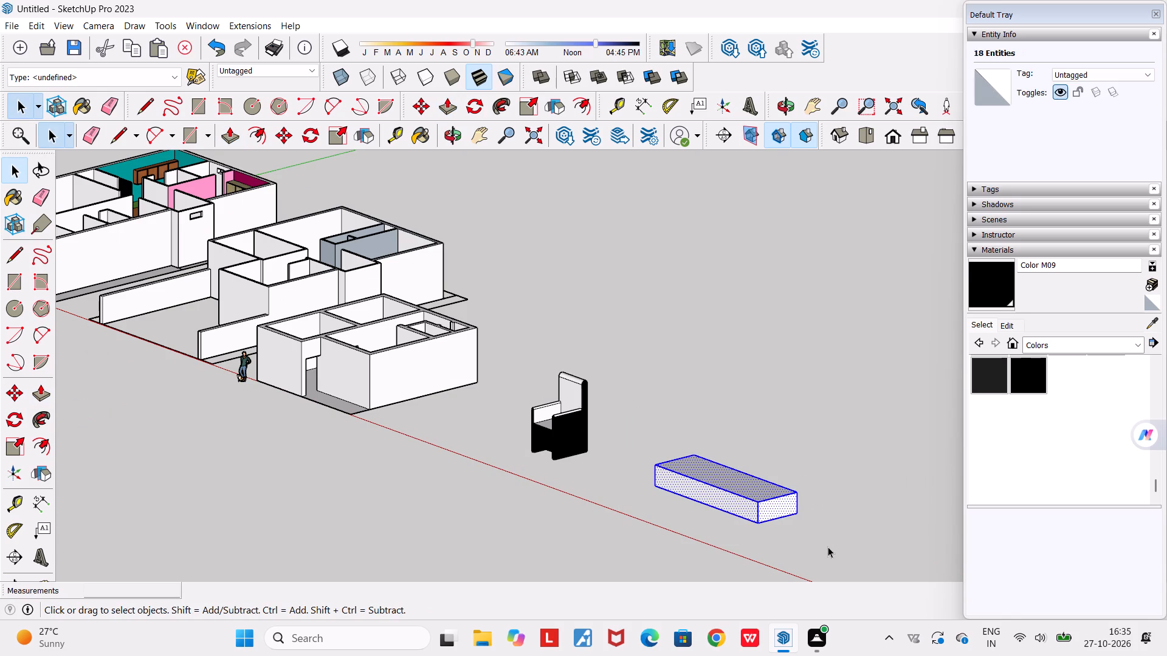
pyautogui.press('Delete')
# Examine the three house models from several angles, focusing on the furnished house's living room and car porch.
pyautogui.scroll(-10, 760, 441)
pyautogui.moveTo(729, 482); pyautogui.dragTo(775, 485, button='middle')
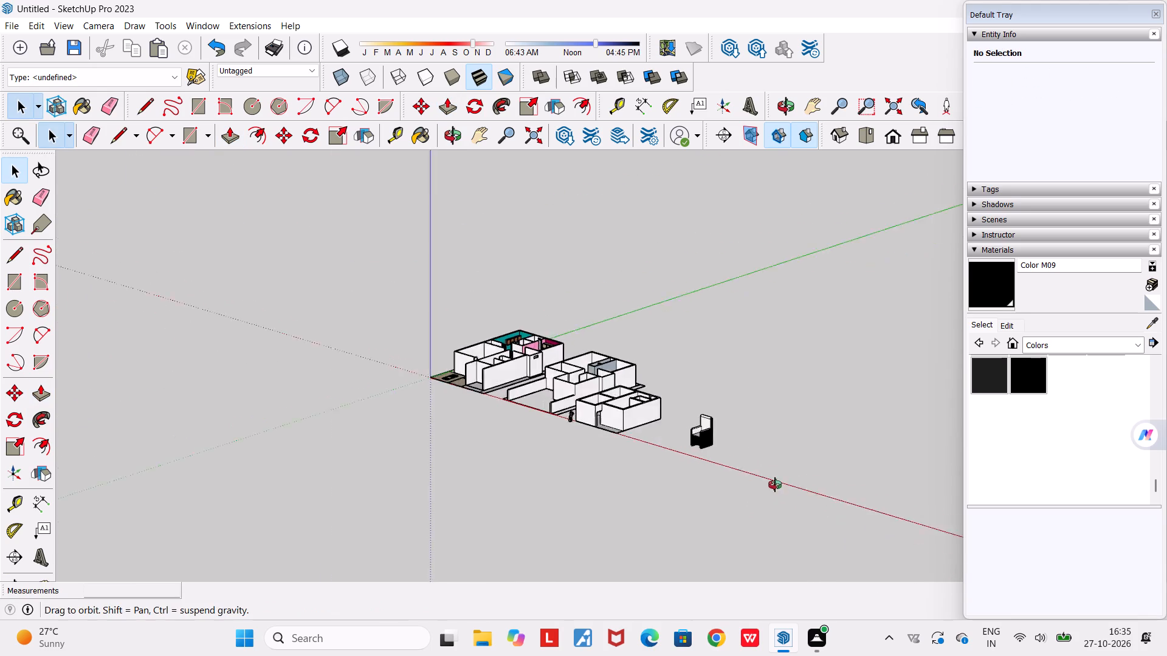
pyautogui.moveTo(775, 485); pyautogui.dragTo(1000, 540, button='middle')
pyautogui.scroll(4, 613, 381)
pyautogui.moveTo(549, 474); pyautogui.dragTo(600, 501, button='middle')
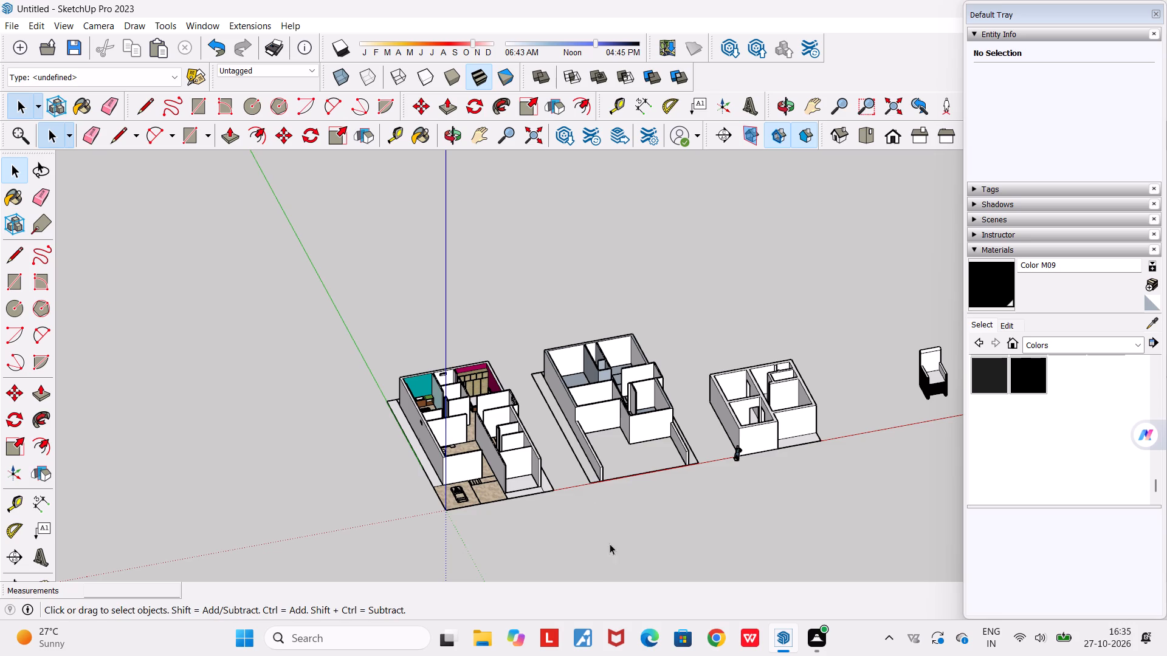
pyautogui.scroll(3, 551, 536)
pyautogui.moveTo(546, 533); pyautogui.dragTo(546, 607, button='middle')
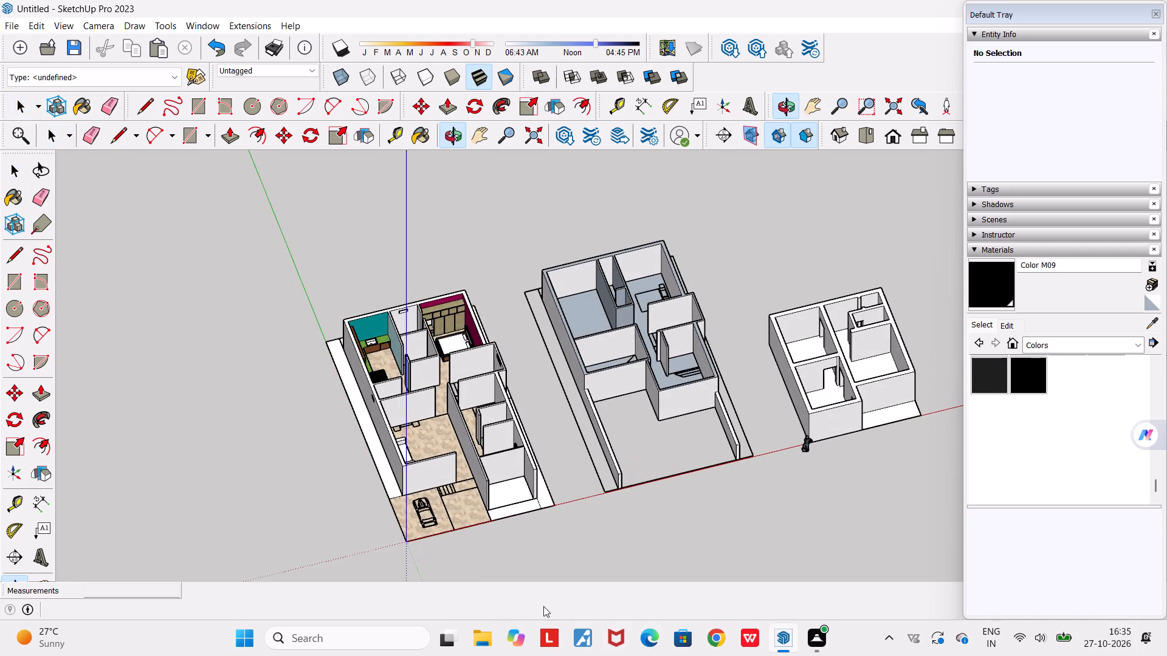
pyautogui.scroll(6, 483, 498)
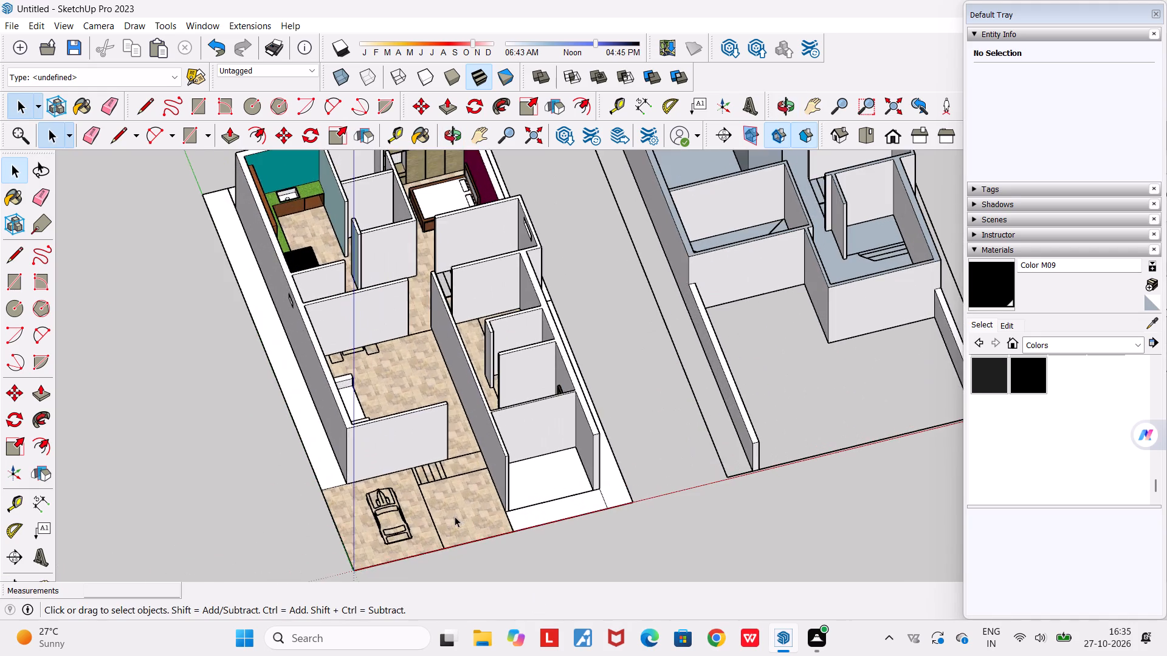
pyautogui.moveTo(455, 516); pyautogui.dragTo(315, 564, button='middle')
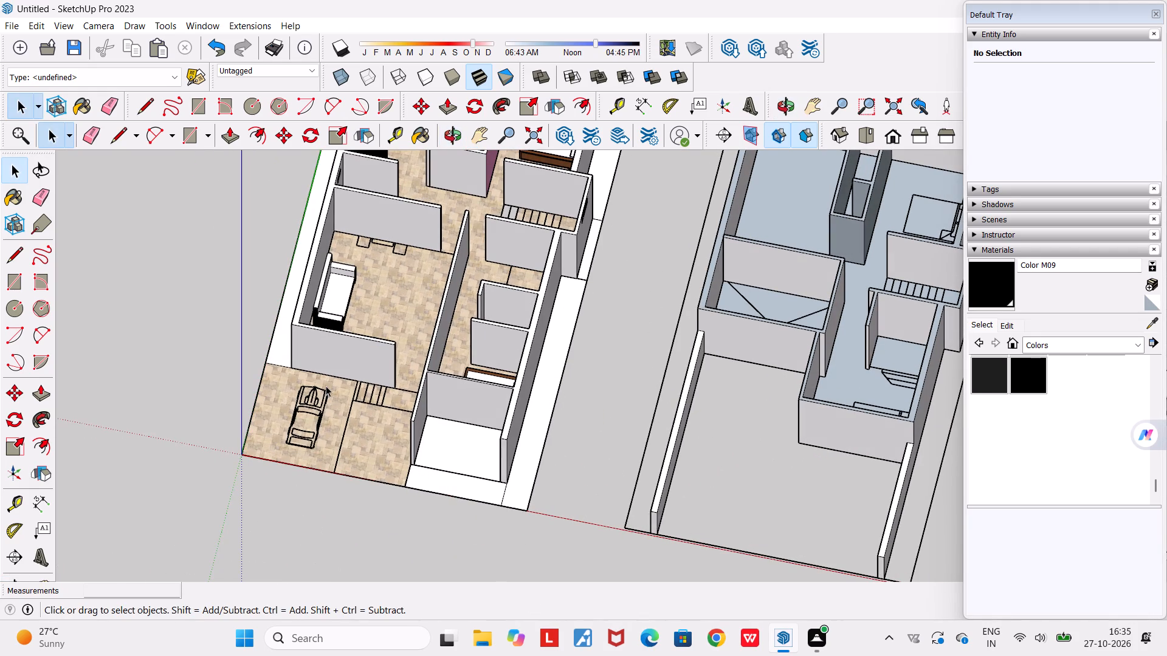
pyautogui.scroll(2, 326, 386)
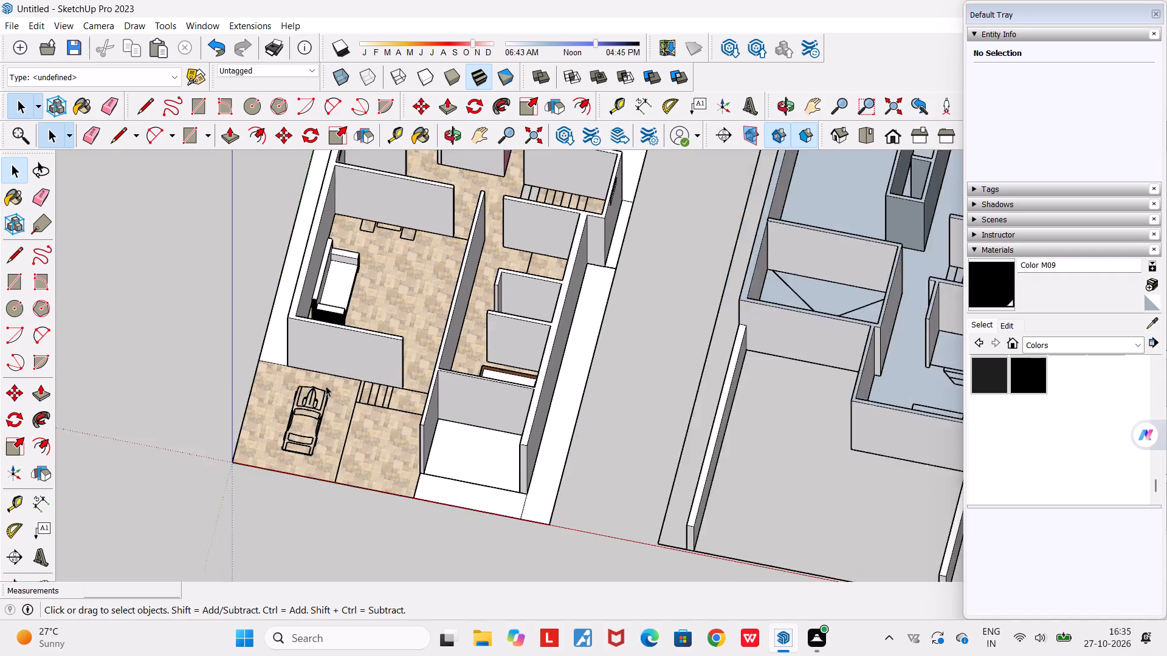
pyautogui.scroll(1, 326, 386)
pyautogui.scroll(-4, 326, 386)
pyautogui.moveTo(312, 420); pyautogui.dragTo(619, 465, button='middle')
pyautogui.scroll(-5, 619, 465)
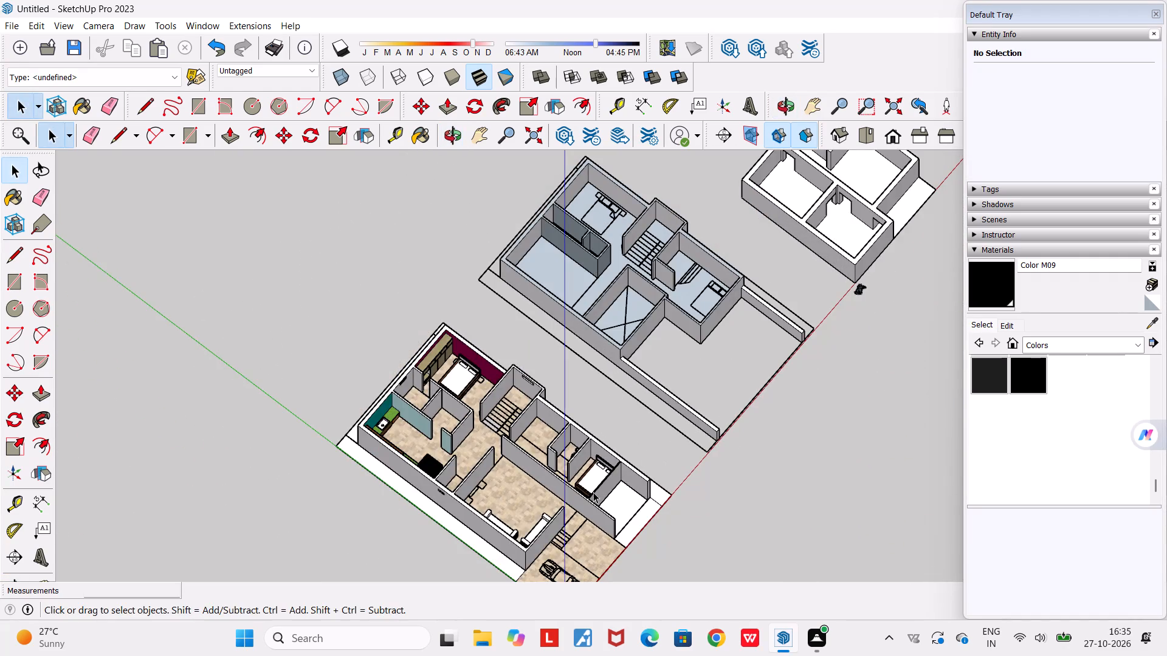
pyautogui.moveTo(593, 492); pyautogui.dragTo(688, 505, button='middle')
pyautogui.scroll(-3, 688, 505)
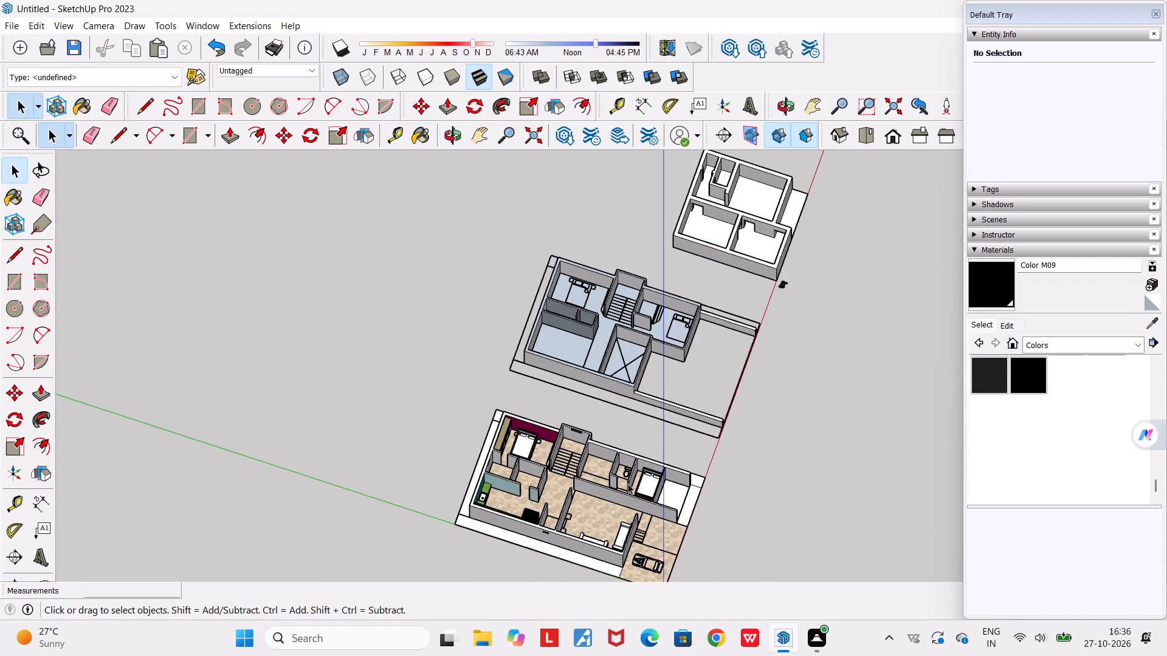
# Inspect the furnished house's staircase, bedrooms, toilet and partition walls from overhead and angled views.
pyautogui.scroll(5, 628, 483)
pyautogui.scroll(9, 549, 504)
pyautogui.moveTo(670, 453); pyautogui.dragTo(668, 562, button='middle')
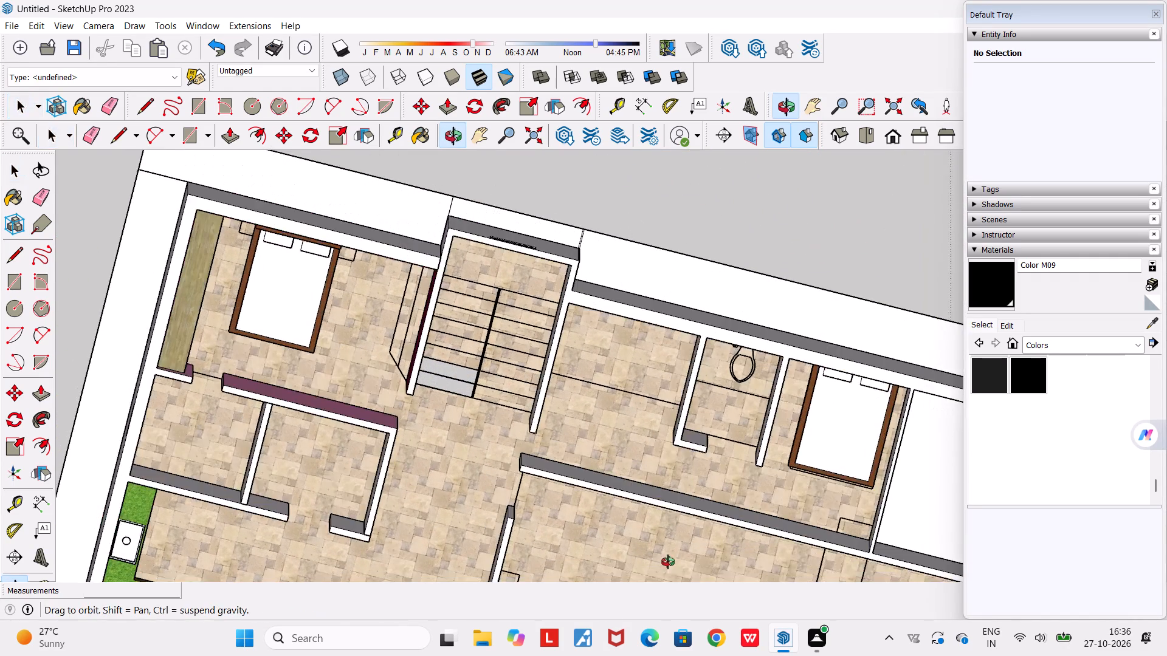
pyautogui.moveTo(668, 562); pyautogui.dragTo(673, 579, button='middle')
pyautogui.scroll(4, 601, 463)
pyautogui.moveTo(601, 463); pyautogui.dragTo(473, 273, button='middle')
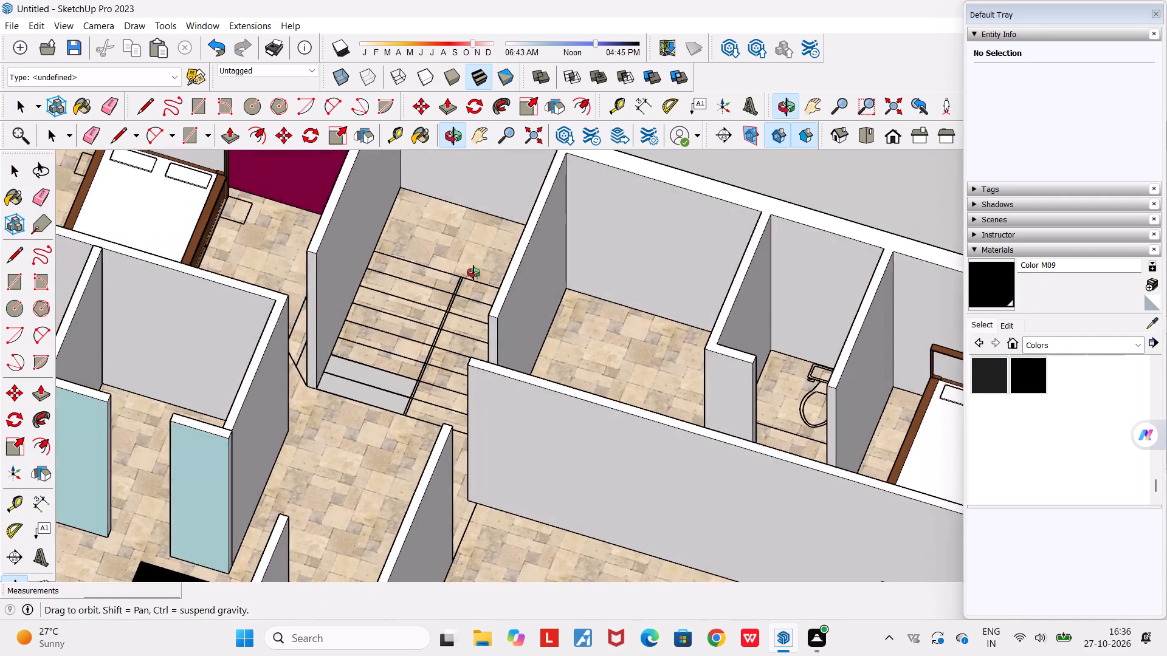
pyautogui.moveTo(473, 273); pyautogui.dragTo(435, 200, button='middle')
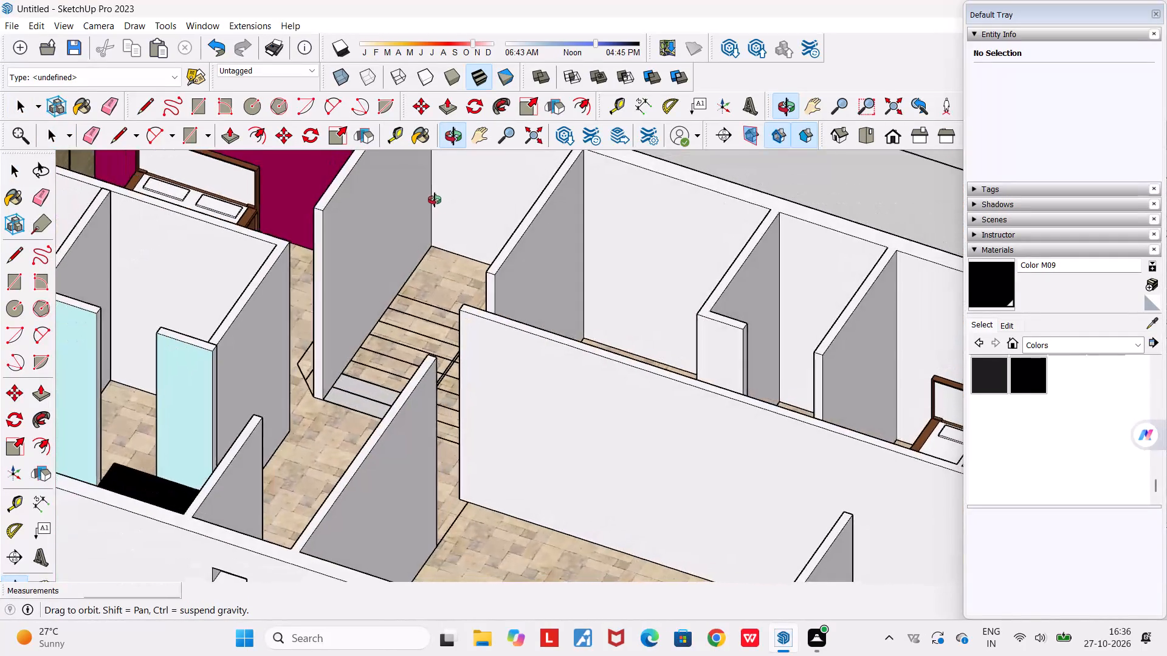
pyautogui.moveTo(435, 200); pyautogui.dragTo(437, 239, button='middle')
pyautogui.scroll(-10, 437, 239)
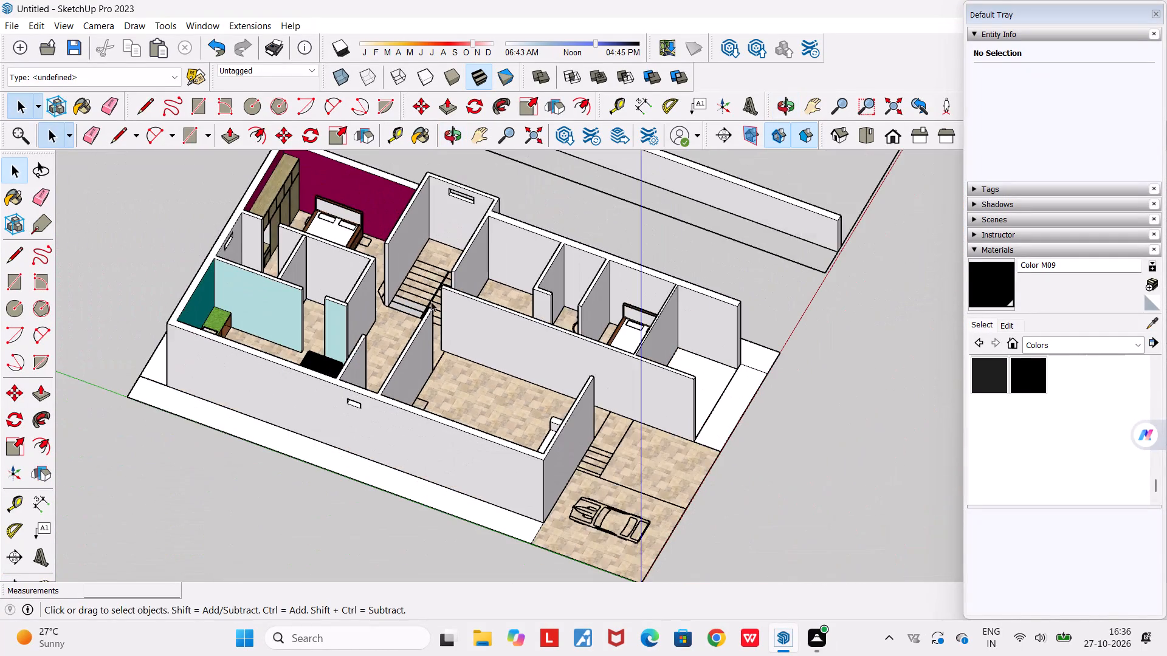
# Examine the overall arrangement of the three house models and the freestanding armchair from opposite sides.
pyautogui.moveTo(431, 302); pyautogui.dragTo(763, 440, button='middle')
pyautogui.scroll(-5, 763, 440)
pyautogui.moveTo(760, 460); pyautogui.dragTo(905, 420, button='middle')
pyautogui.scroll(-2, 905, 420)
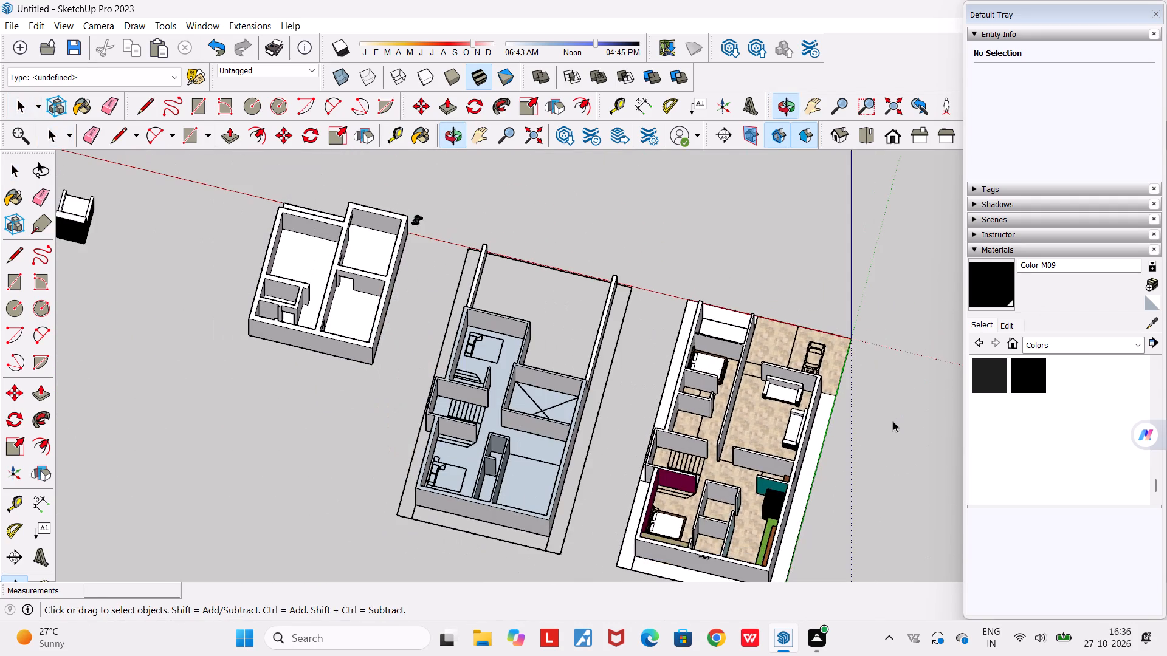
pyautogui.moveTo(888, 488); pyautogui.dragTo(876, 231, button='middle')
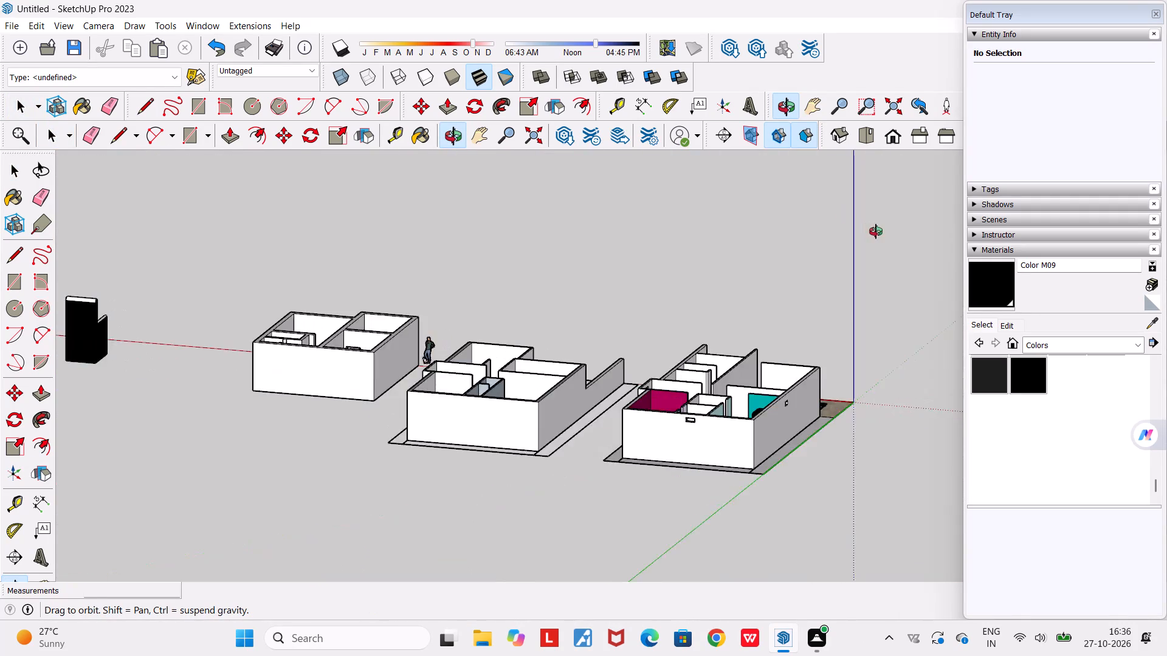
pyautogui.moveTo(876, 231); pyautogui.dragTo(251, 363, button='middle')
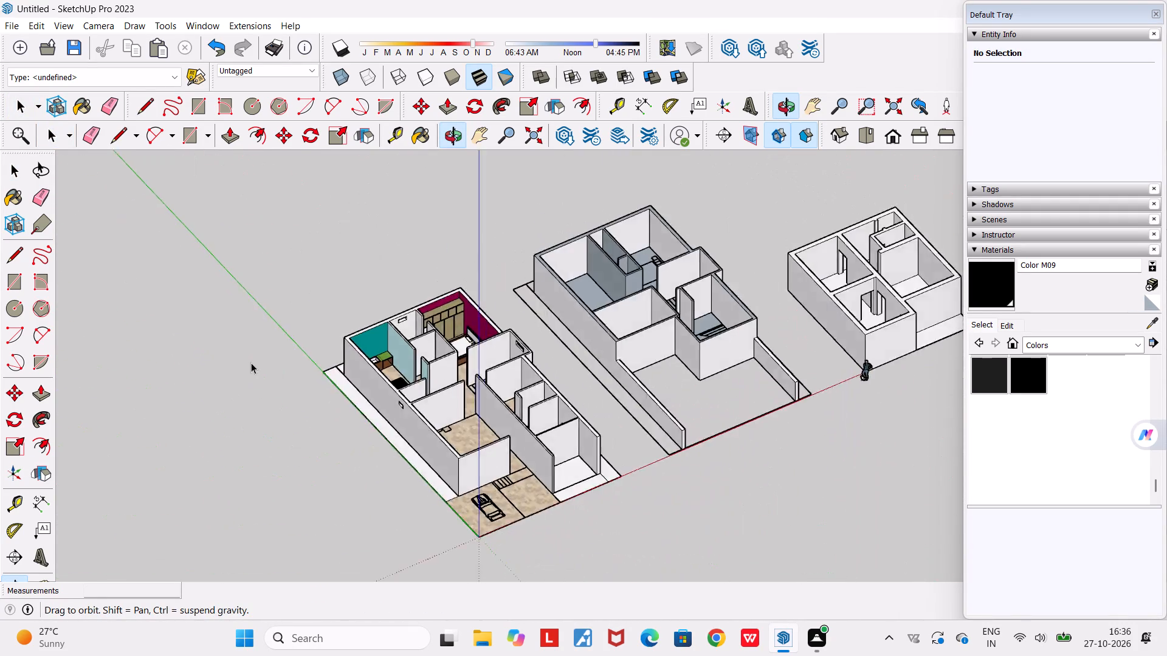
pyautogui.scroll(-5, 247, 360)
pyautogui.moveTo(251, 363); pyautogui.dragTo(249, 361, button='middle')
pyautogui.scroll(-3, 245, 358)
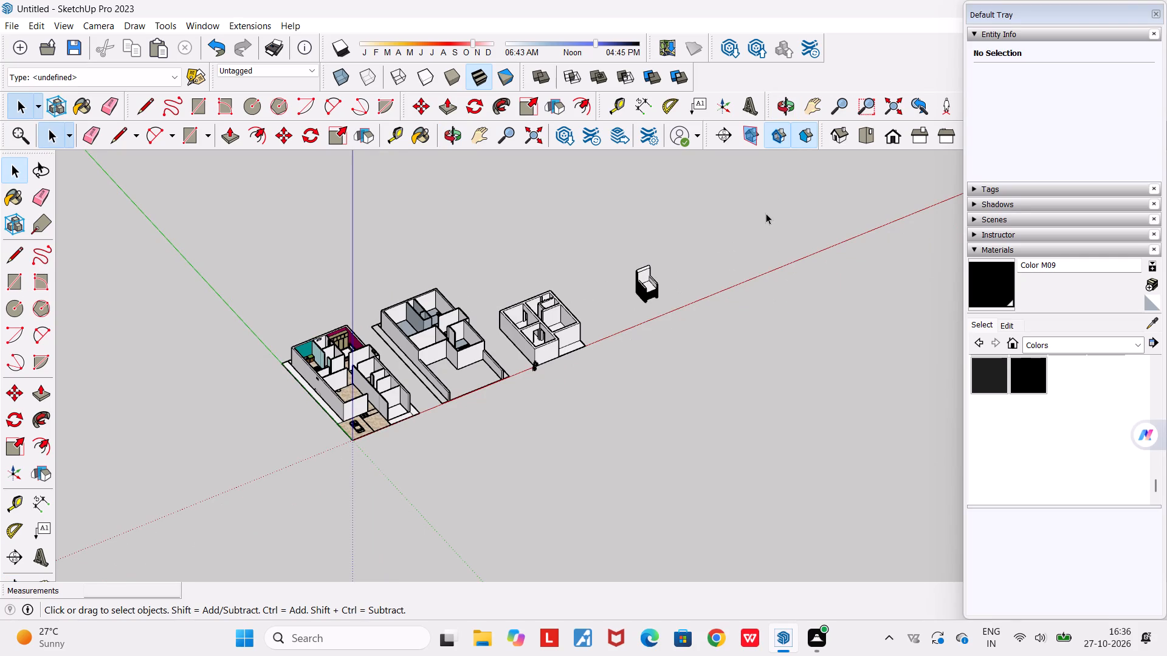
# Select the entire freestanding armchair and examine it beside the house models from both front diagonals, finishing with nothing selected.
pyautogui.scroll(5, 629, 275)
pyautogui.moveTo(526, 191); pyautogui.dragTo(739, 371)
pyautogui.scroll(1, 698, 298)
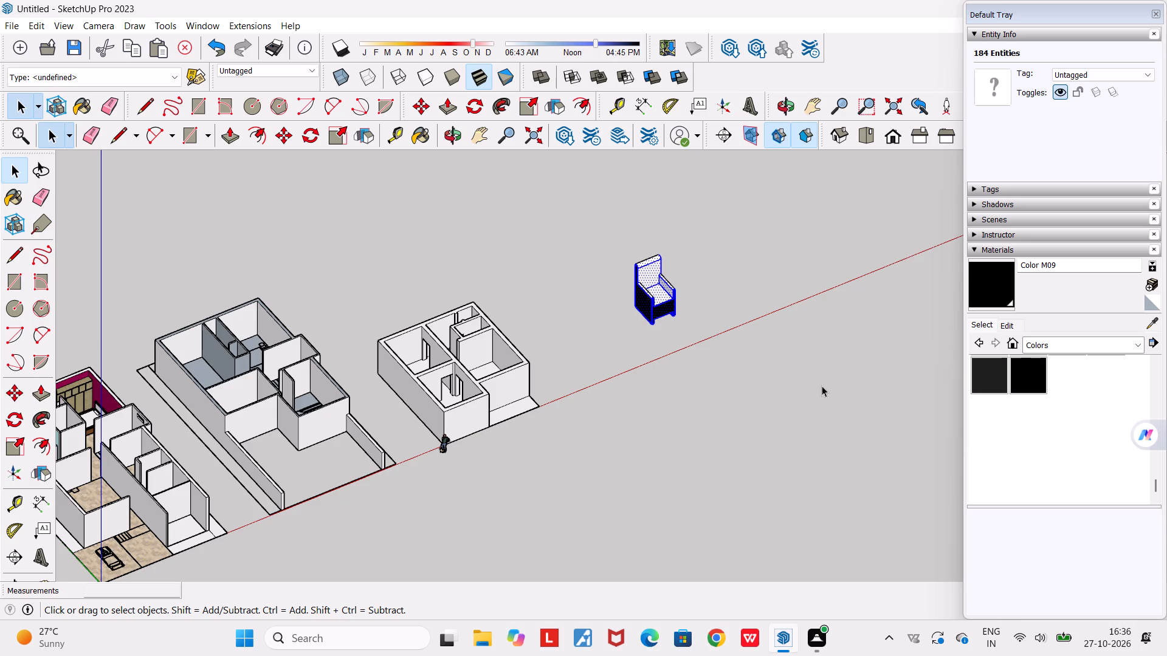
pyautogui.moveTo(676, 261); pyautogui.dragTo(432, 237, button='middle')
pyautogui.scroll(1, 653, 296)
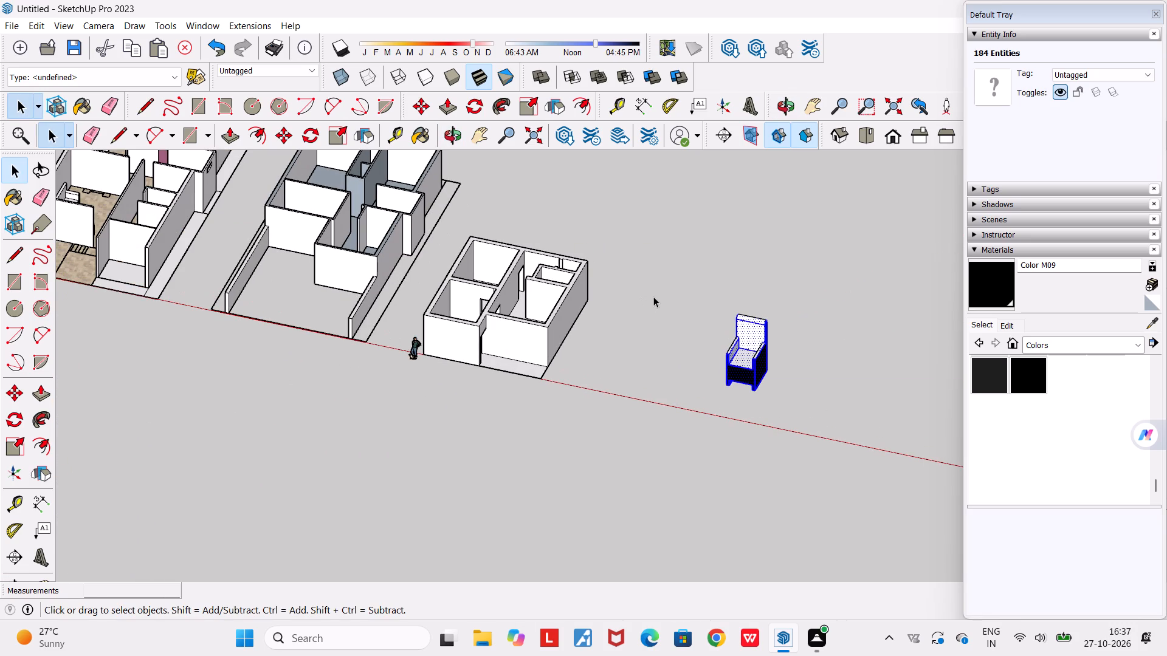
pyautogui.scroll(2, 683, 281)
pyautogui.moveTo(673, 241); pyautogui.dragTo(842, 473)
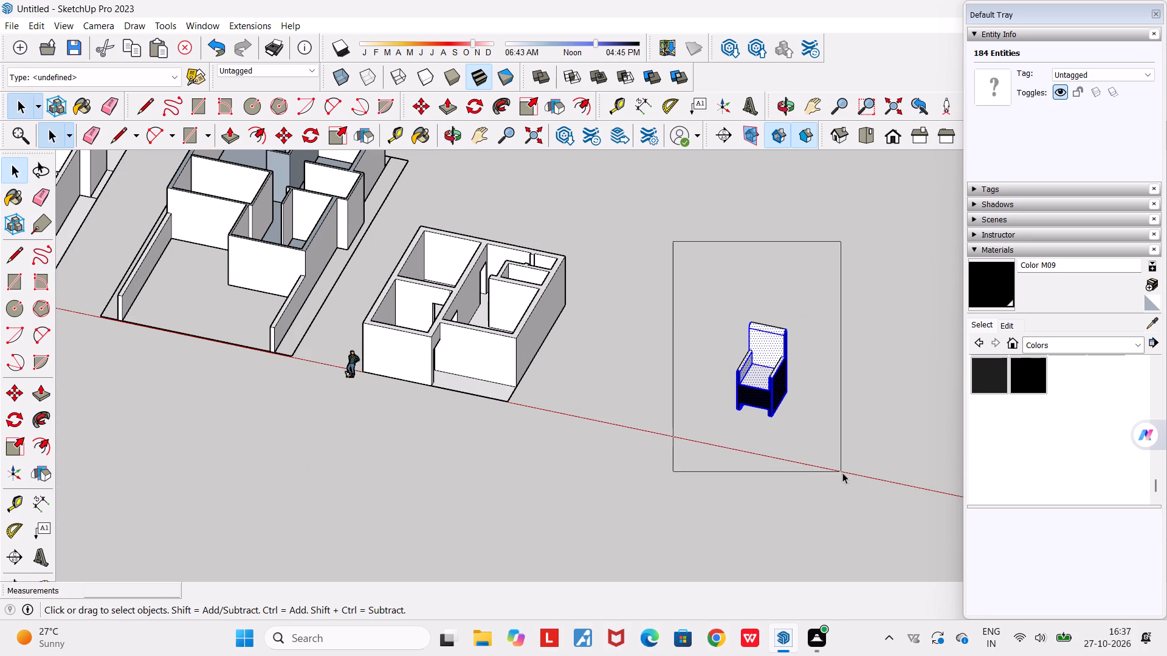
pyautogui.moveTo(842, 473); pyautogui.dragTo(841, 471)
pyautogui.scroll(-4, 816, 400)
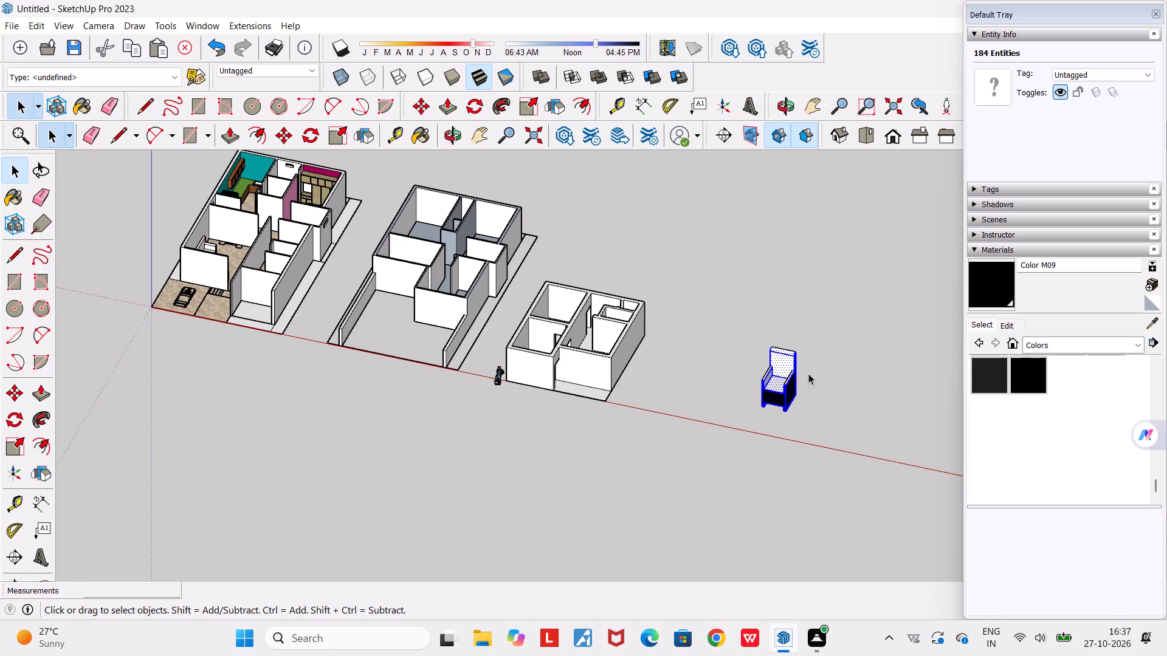
pyautogui.scroll(1, 817, 367)
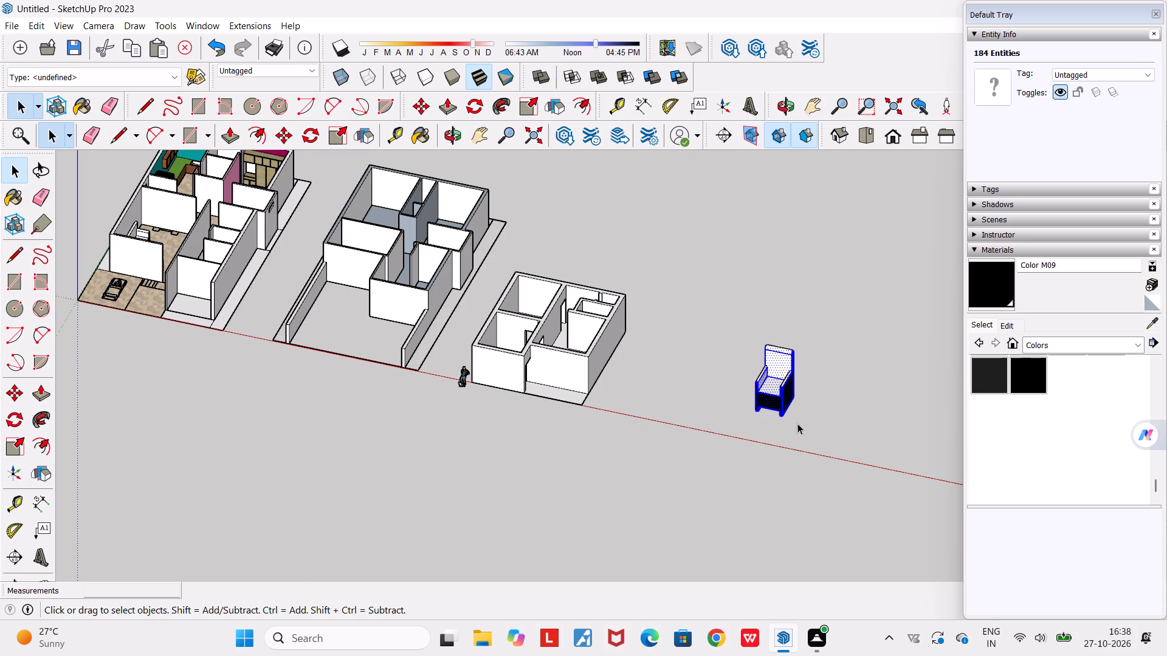
pyautogui.scroll(-5, 782, 434)
pyautogui.moveTo(797, 440); pyautogui.dragTo(937, 473, button='middle')
pyautogui.scroll(5, 882, 353)
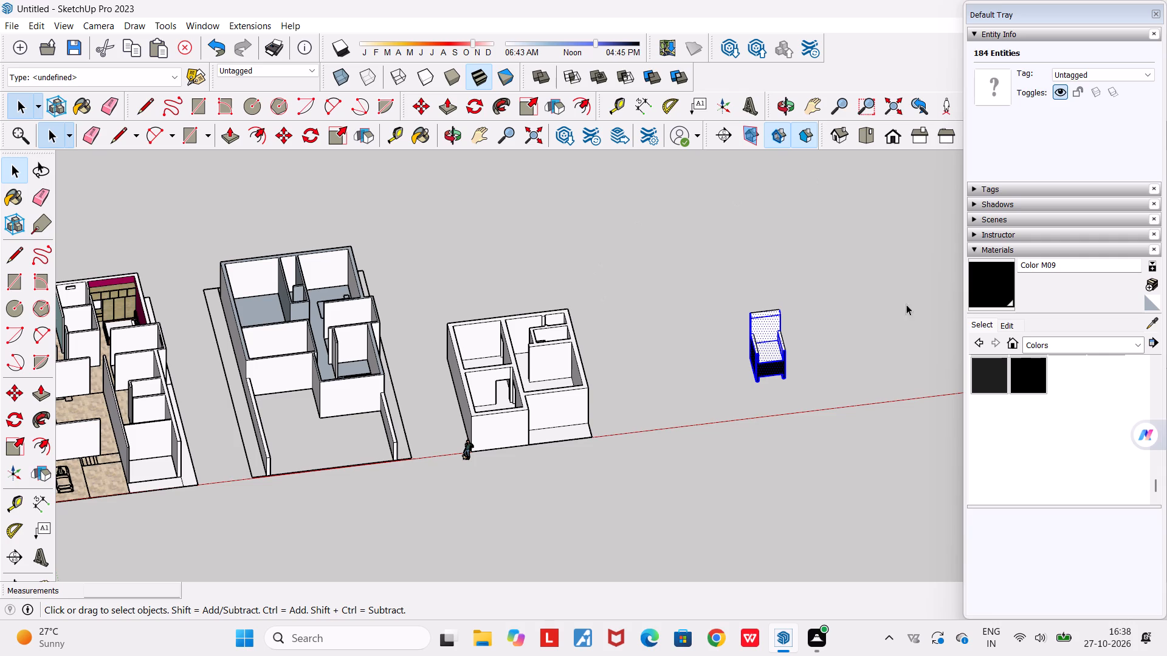
pyautogui.scroll(1, 692, 329)
pyautogui.moveTo(816, 301); pyautogui.dragTo(721, 273, button='middle')
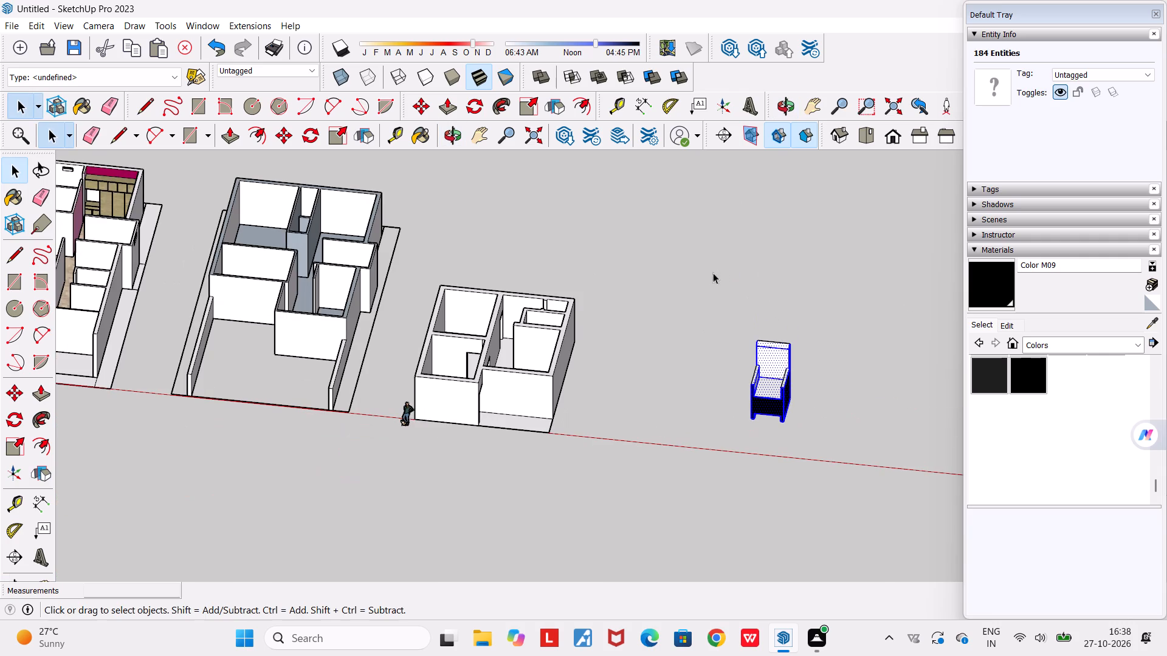
pyautogui.press('space')
pyautogui.moveTo(704, 273); pyautogui.dragTo(809, 483)
pyautogui.click(803, 479)
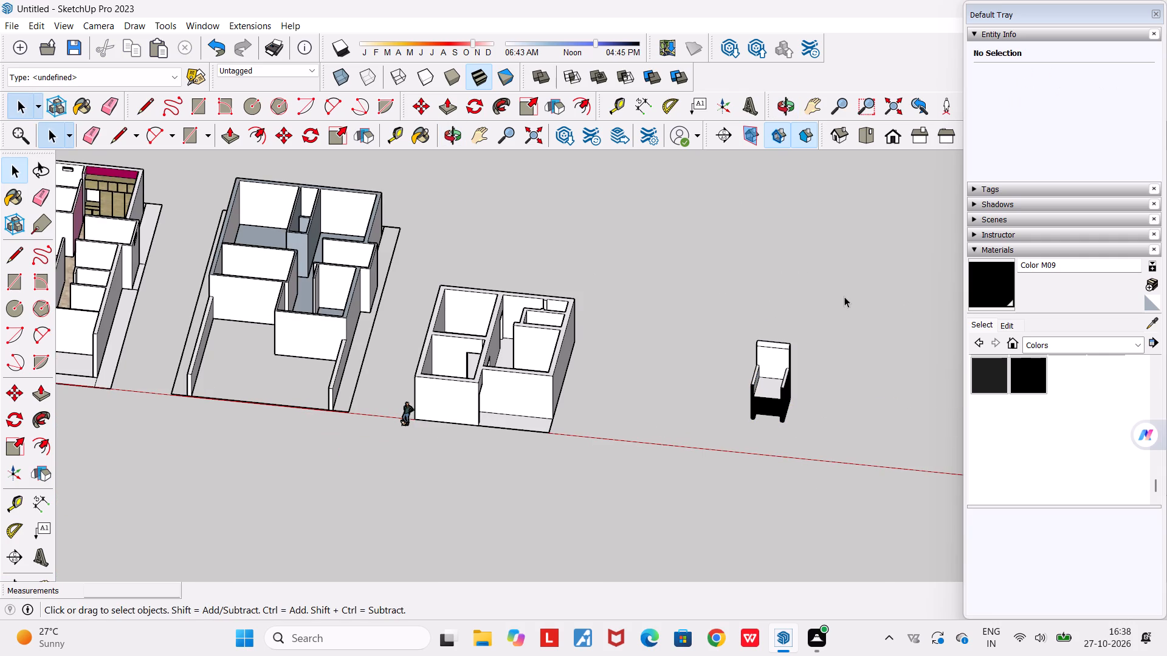
pyautogui.press('Escape')
# Reselect the whole armchair to compare it with the houses from ground-level, front and raised views, finishing with nothing selected.
pyautogui.scroll(4, 767, 299)
pyautogui.moveTo(678, 292); pyautogui.dragTo(680, 293)
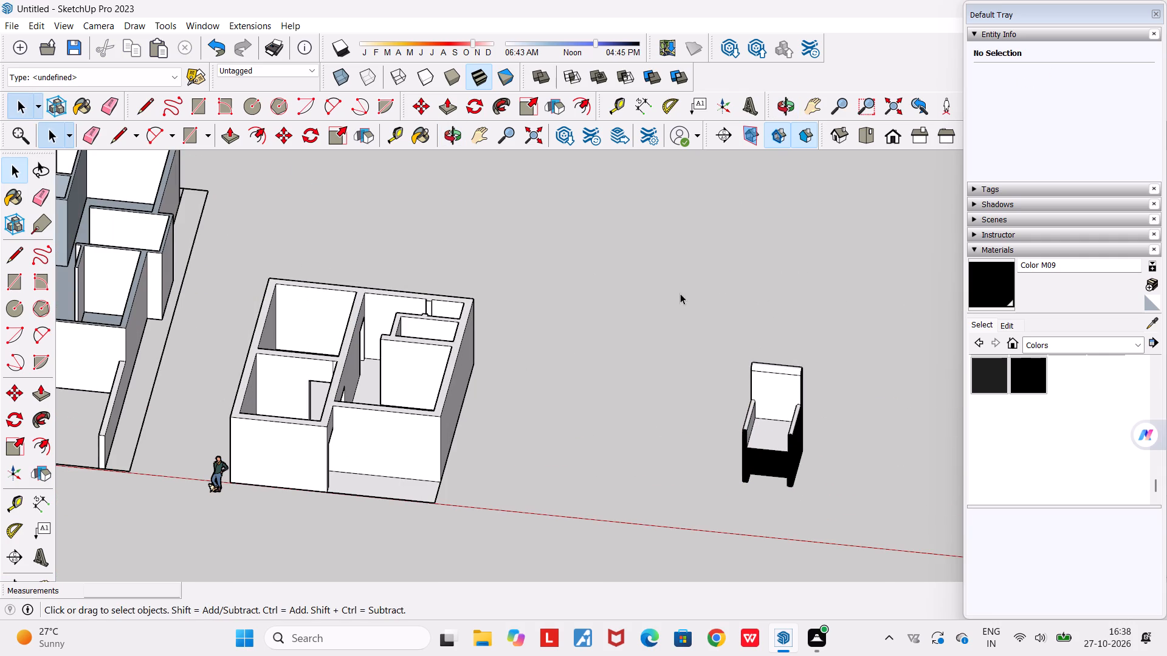
pyautogui.moveTo(680, 293); pyautogui.dragTo(927, 621)
pyautogui.scroll(-3, 864, 519)
pyautogui.moveTo(854, 514); pyautogui.dragTo(703, 380, button='middle')
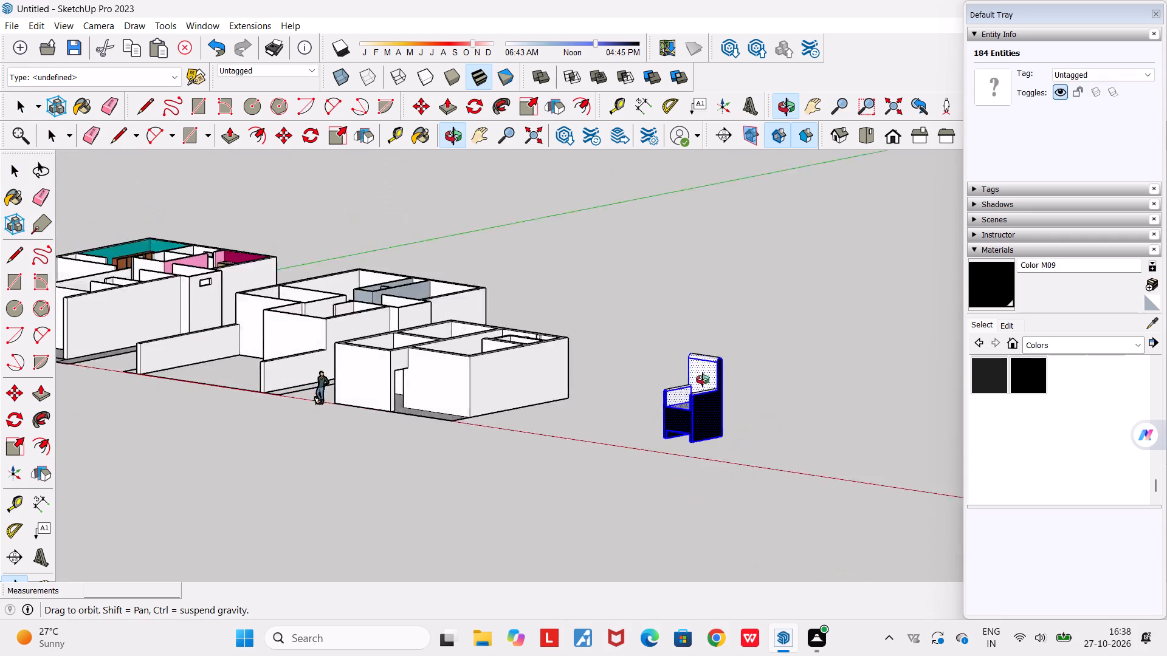
pyautogui.moveTo(703, 380); pyautogui.dragTo(893, 340, button='middle')
pyautogui.scroll(-4, 893, 343)
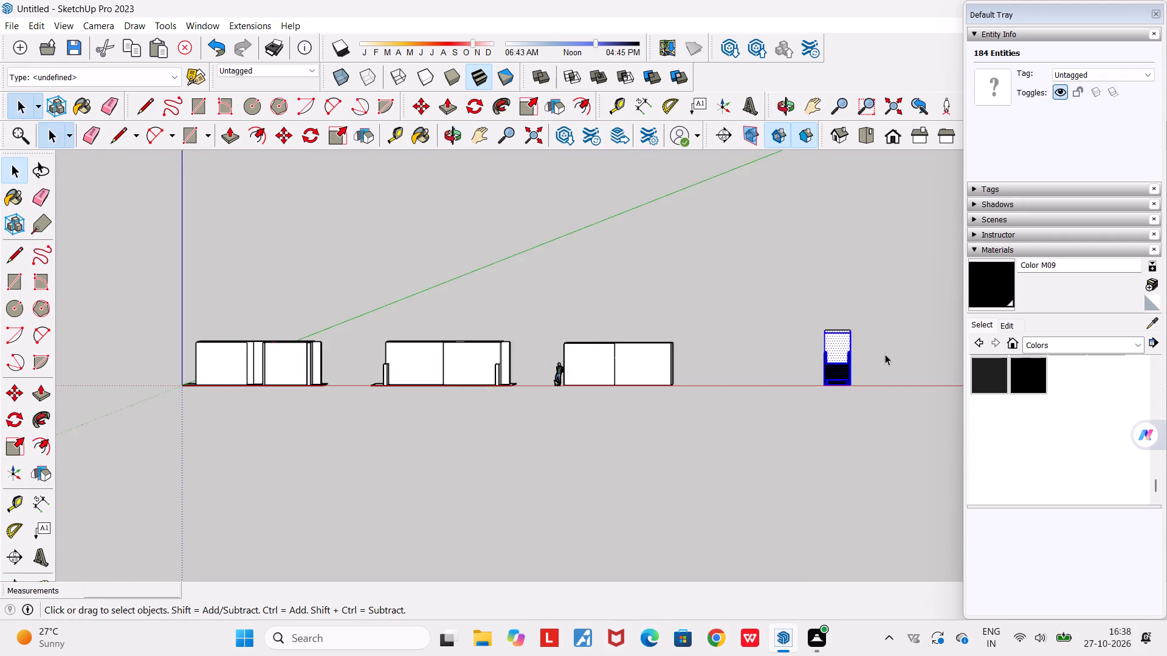
pyautogui.moveTo(882, 371); pyautogui.dragTo(910, 504, button='middle')
pyautogui.scroll(5, 872, 432)
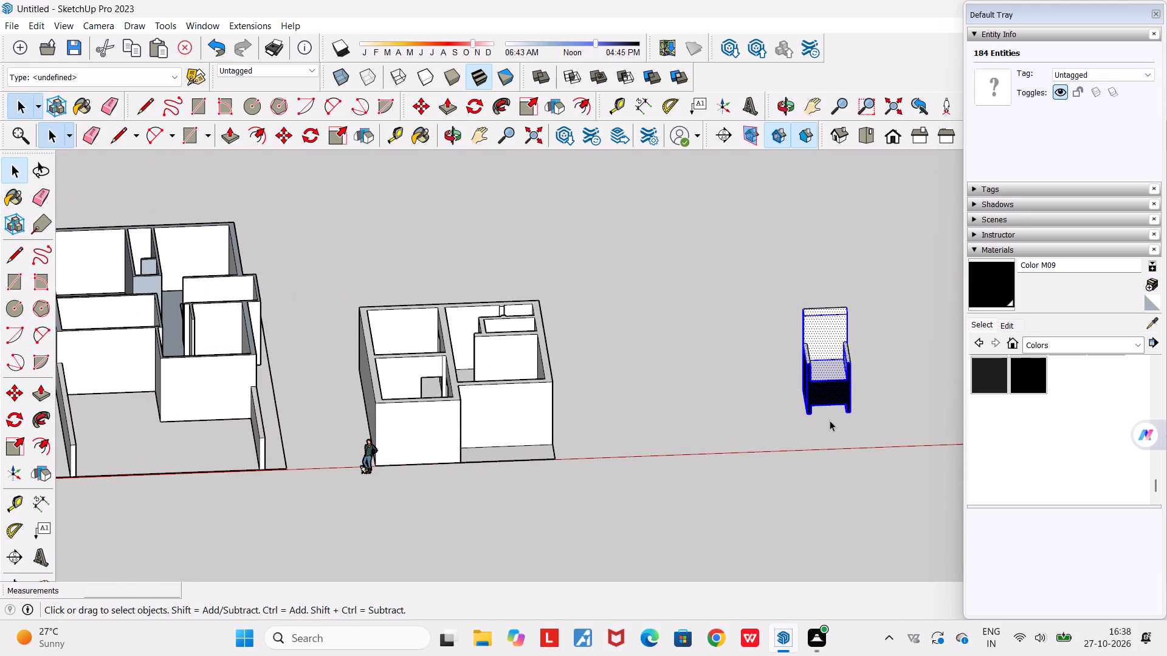
pyautogui.scroll(-10, 830, 420)
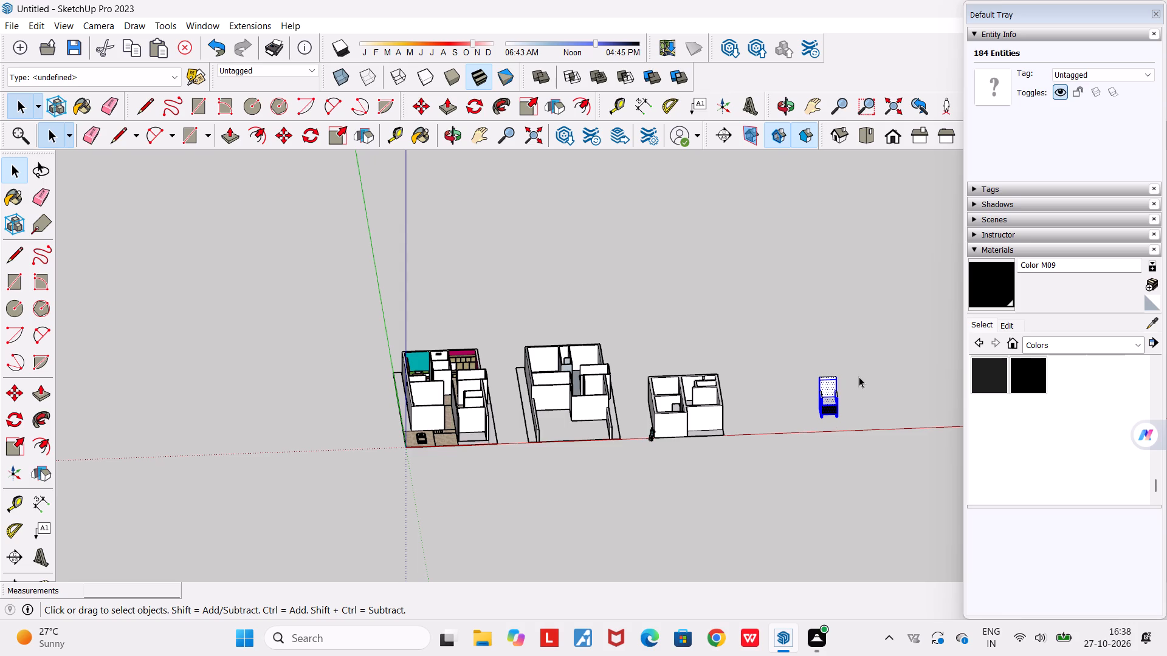
pyautogui.scroll(3, 859, 377)
pyautogui.moveTo(864, 380); pyautogui.dragTo(773, 356, button='middle')
pyautogui.moveTo(745, 346); pyautogui.dragTo(878, 547)
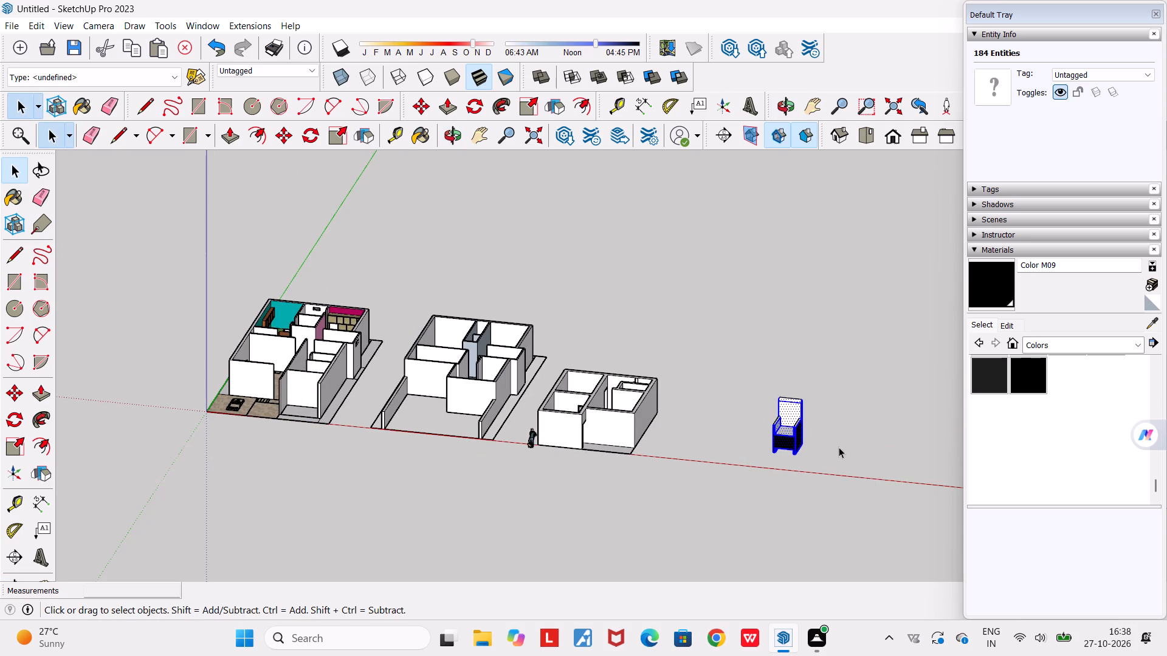
pyautogui.press('space')
pyautogui.press('Escape')
pyautogui.click(839, 447)
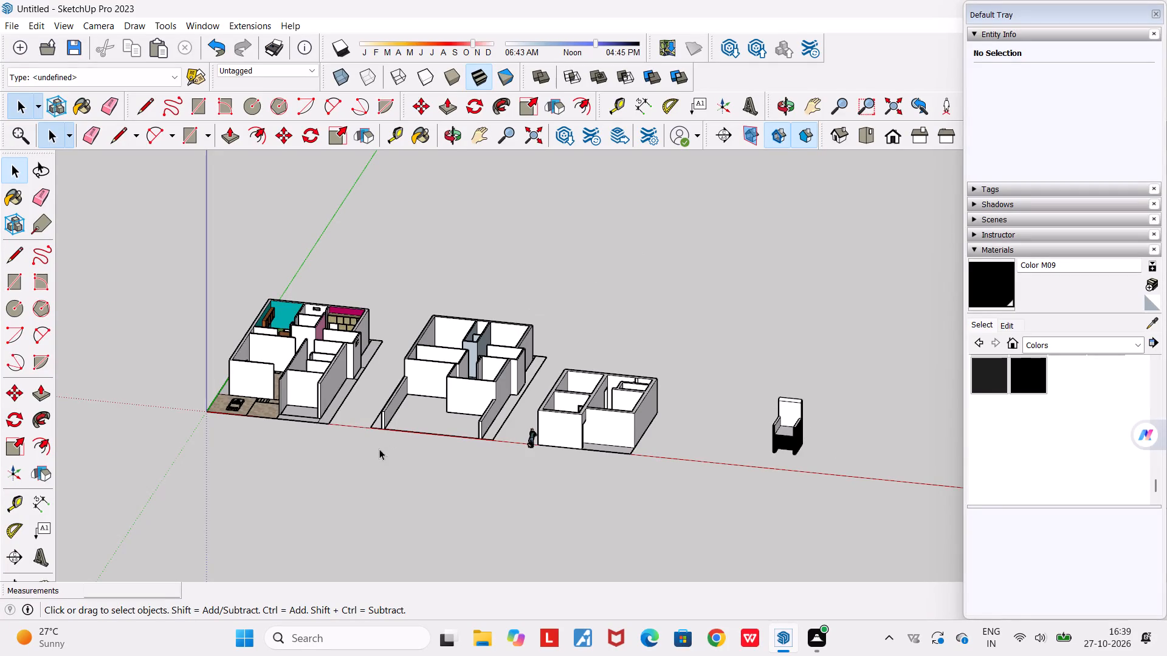
# Examine the three house models from the front and from underneath, including the floor plan outlines on their bases.
pyautogui.moveTo(385, 452); pyautogui.dragTo(512, 457, button='middle')
pyautogui.scroll(-2, 503, 451)
pyautogui.scroll(6, 465, 428)
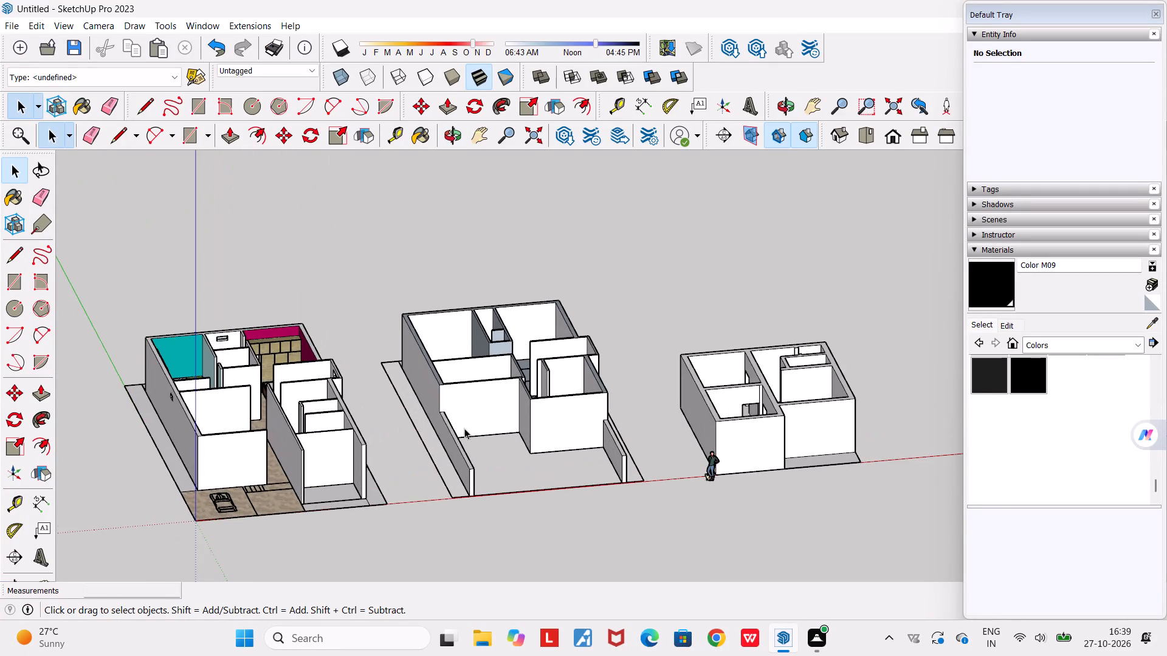
pyautogui.scroll(-6, 495, 446)
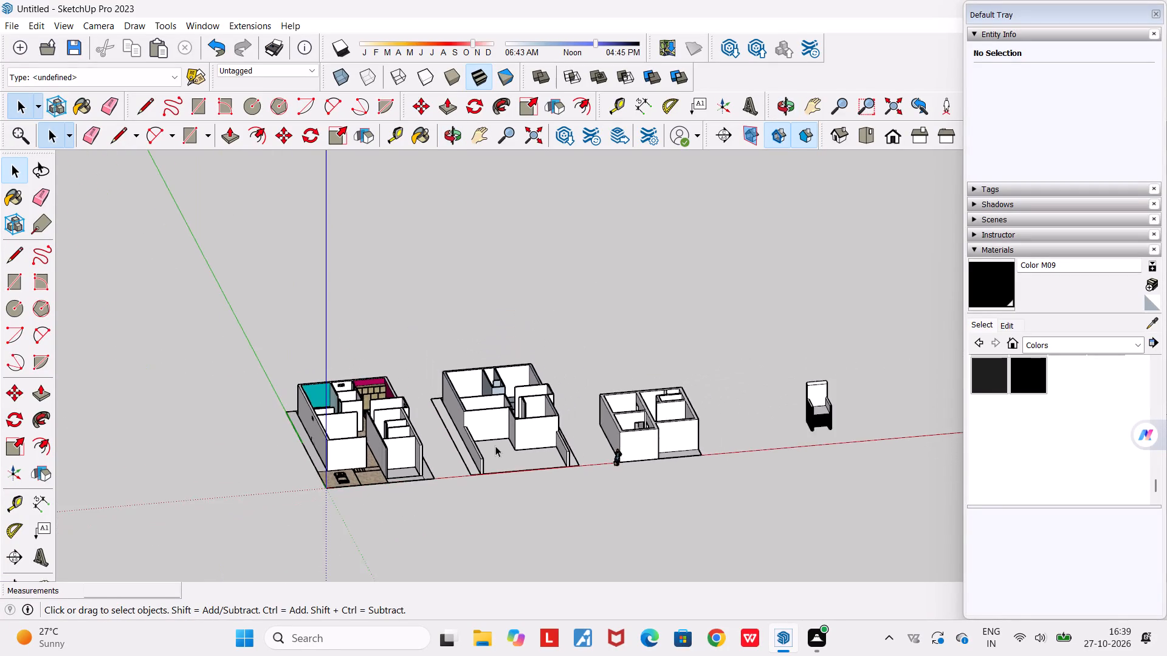
pyautogui.scroll(5, 495, 446)
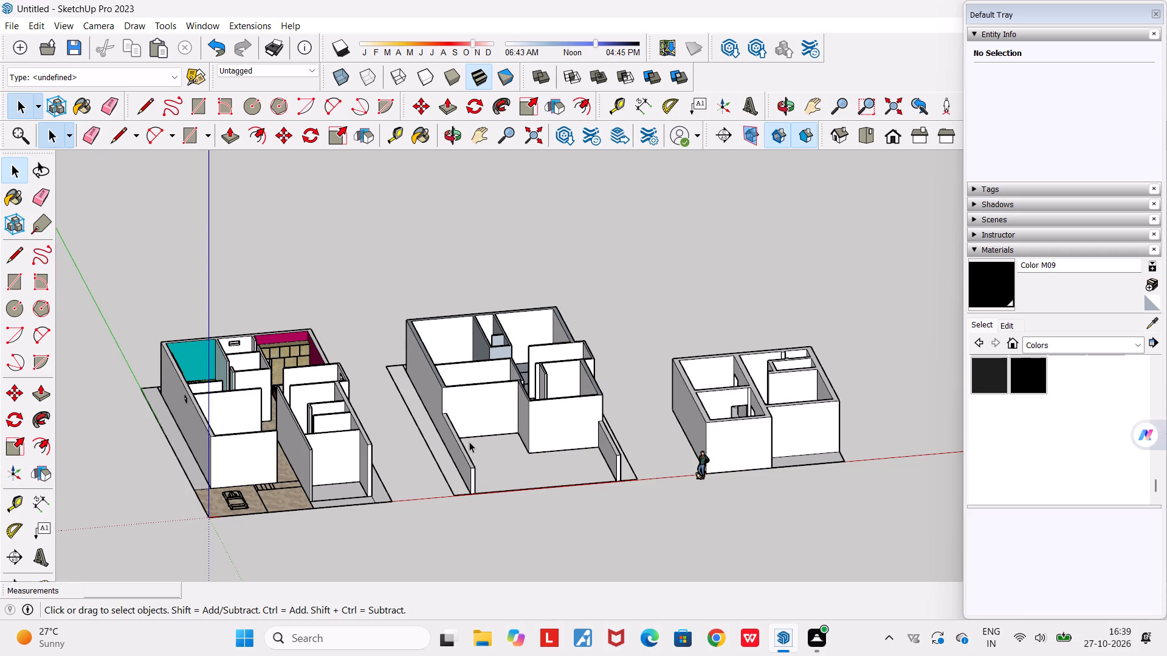
pyautogui.scroll(-3, 491, 455)
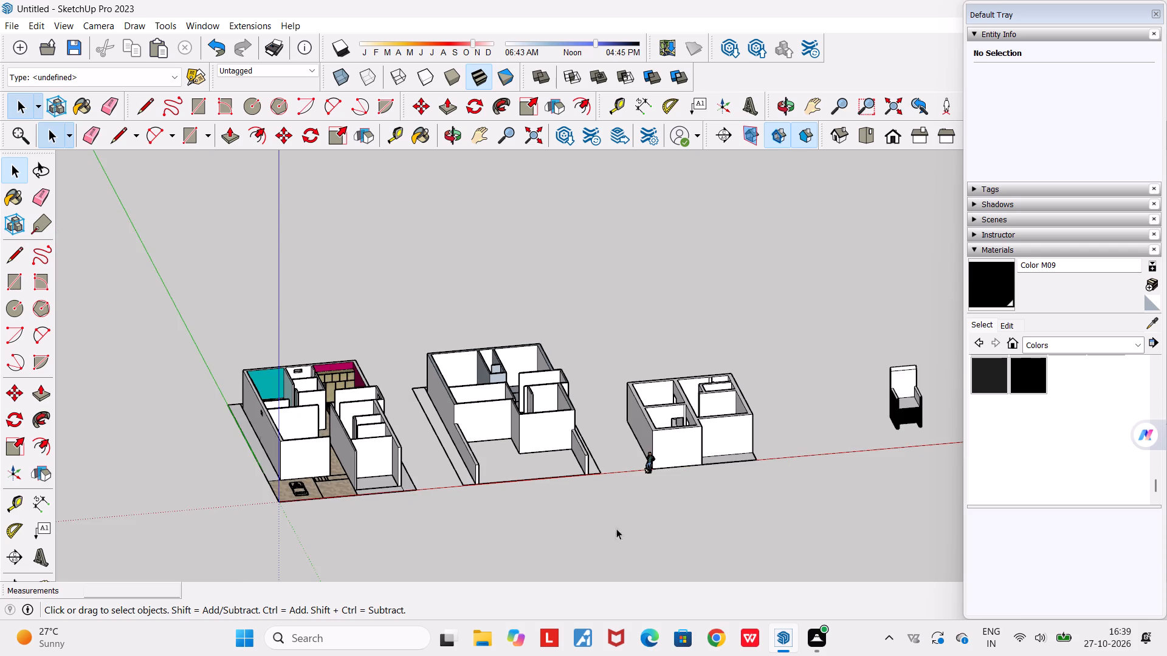
pyautogui.moveTo(685, 485); pyautogui.dragTo(578, 460, button='middle')
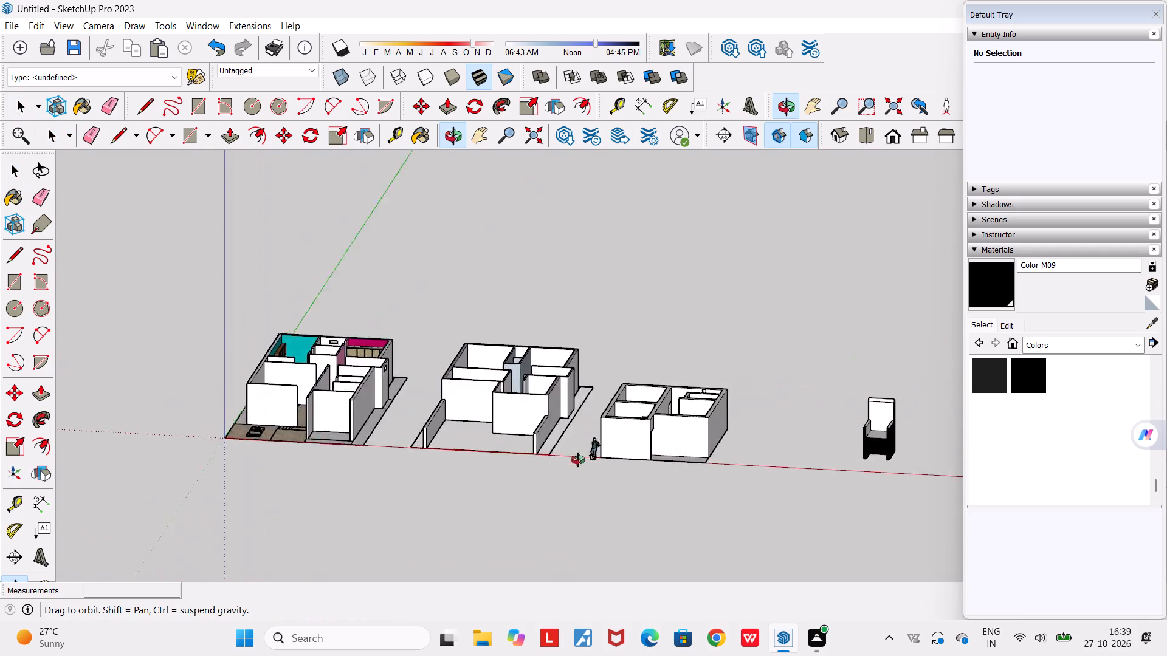
pyautogui.moveTo(578, 460); pyautogui.dragTo(539, 196, button='middle')
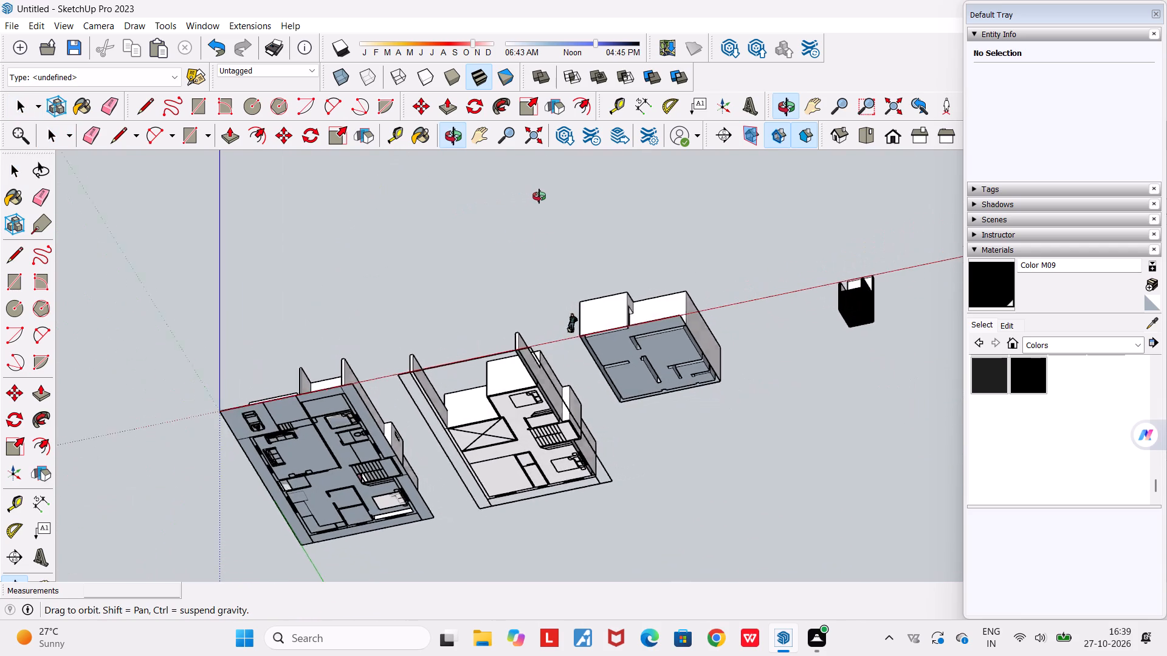
pyautogui.moveTo(539, 196); pyautogui.dragTo(540, 196, button='middle')
pyautogui.scroll(-6, 540, 196)
pyautogui.moveTo(540, 257); pyautogui.dragTo(563, 192, button='middle')
pyautogui.moveTo(563, 194); pyautogui.dragTo(629, 552, button='middle')
pyautogui.scroll(-5, 629, 552)
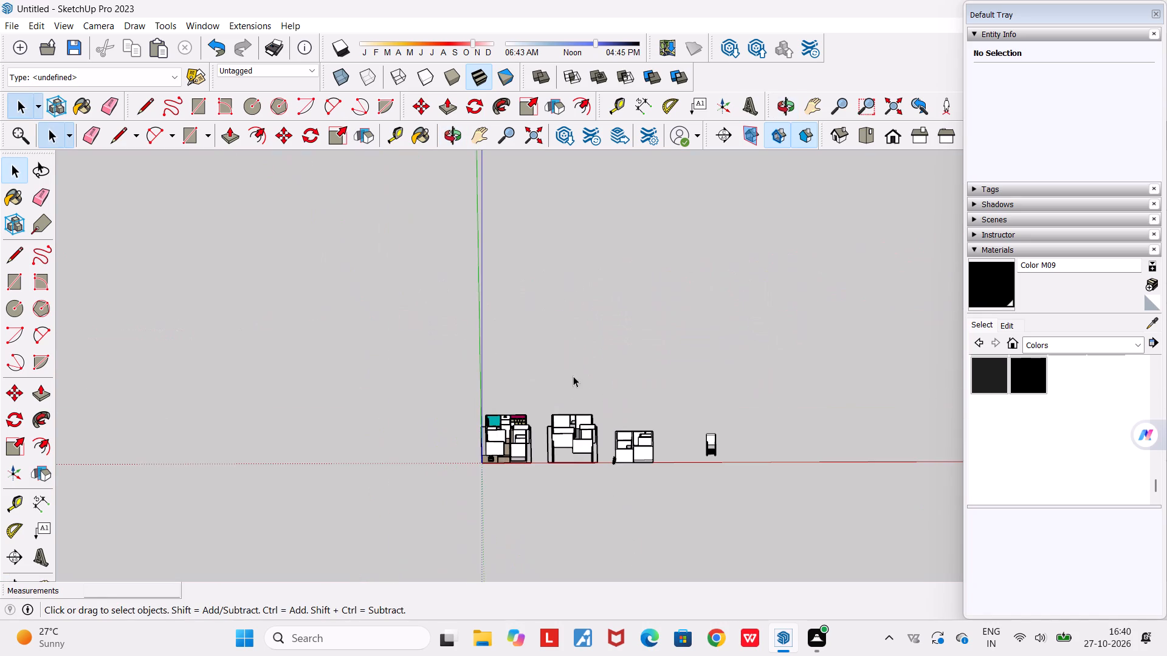
# Examine the row of houses and the armchair from the armchair's end and from a steep overhead angle into the rooms.
pyautogui.moveTo(641, 471); pyautogui.dragTo(490, 497, button='middle')
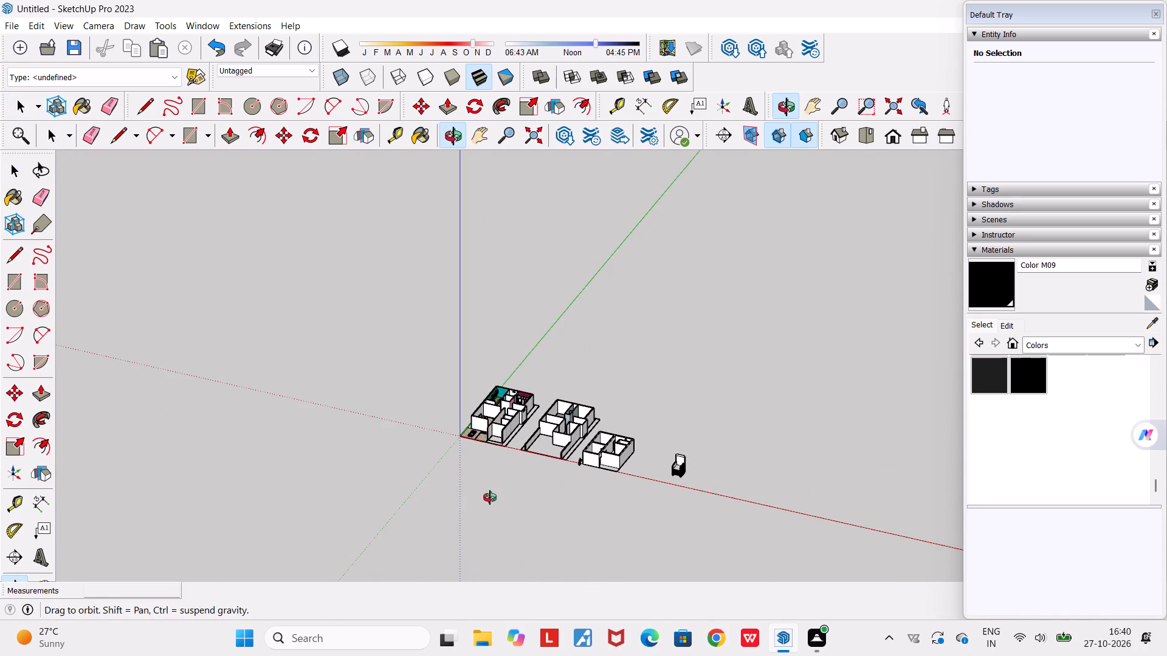
pyautogui.moveTo(490, 497); pyautogui.dragTo(358, 468, button='middle')
pyautogui.scroll(10, 576, 437)
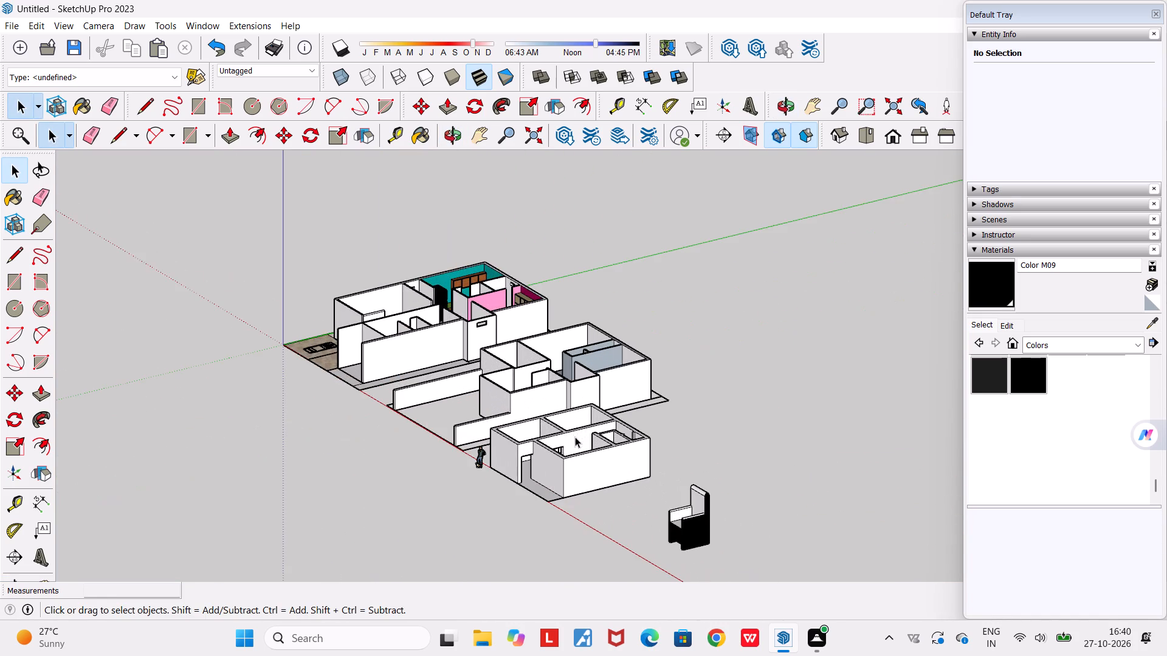
pyautogui.scroll(-6, 575, 437)
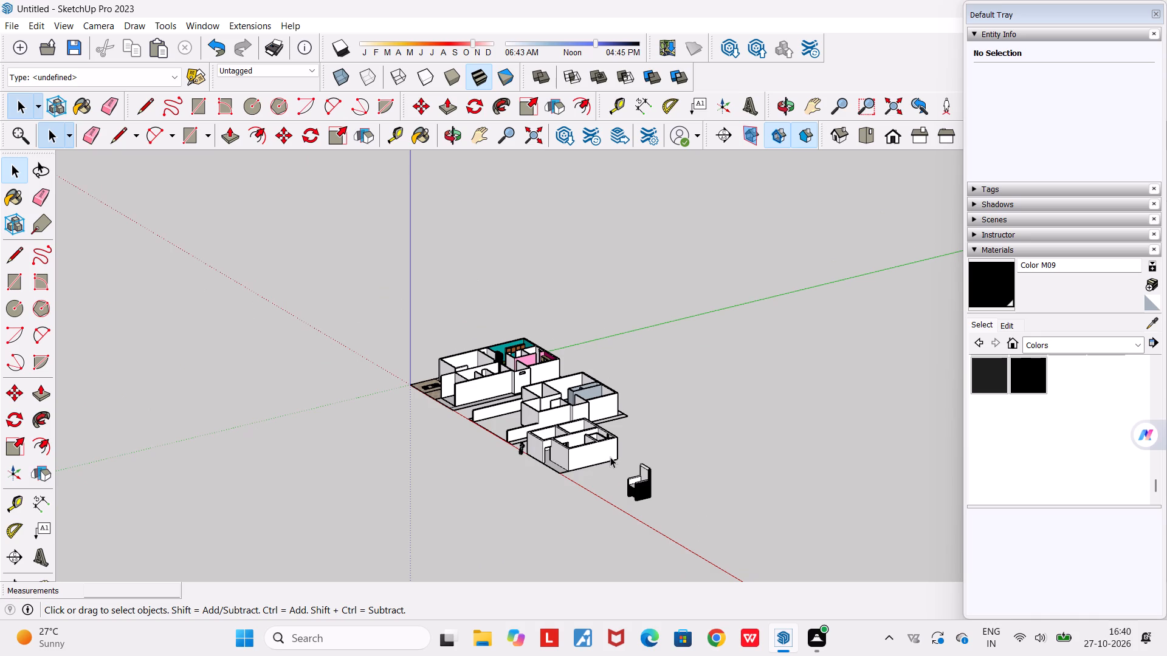
pyautogui.scroll(-4, 587, 470)
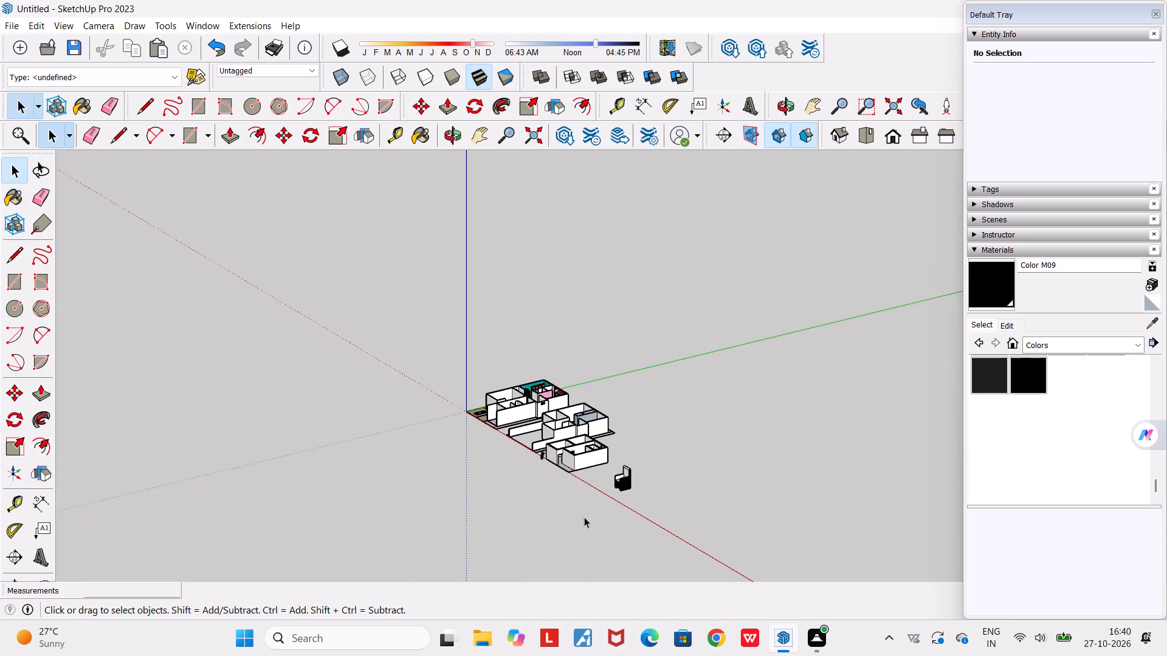
pyautogui.moveTo(580, 516); pyautogui.dragTo(751, 565, button='middle')
pyautogui.scroll(4, 692, 527)
pyautogui.moveTo(667, 490); pyautogui.dragTo(721, 524, button='middle')
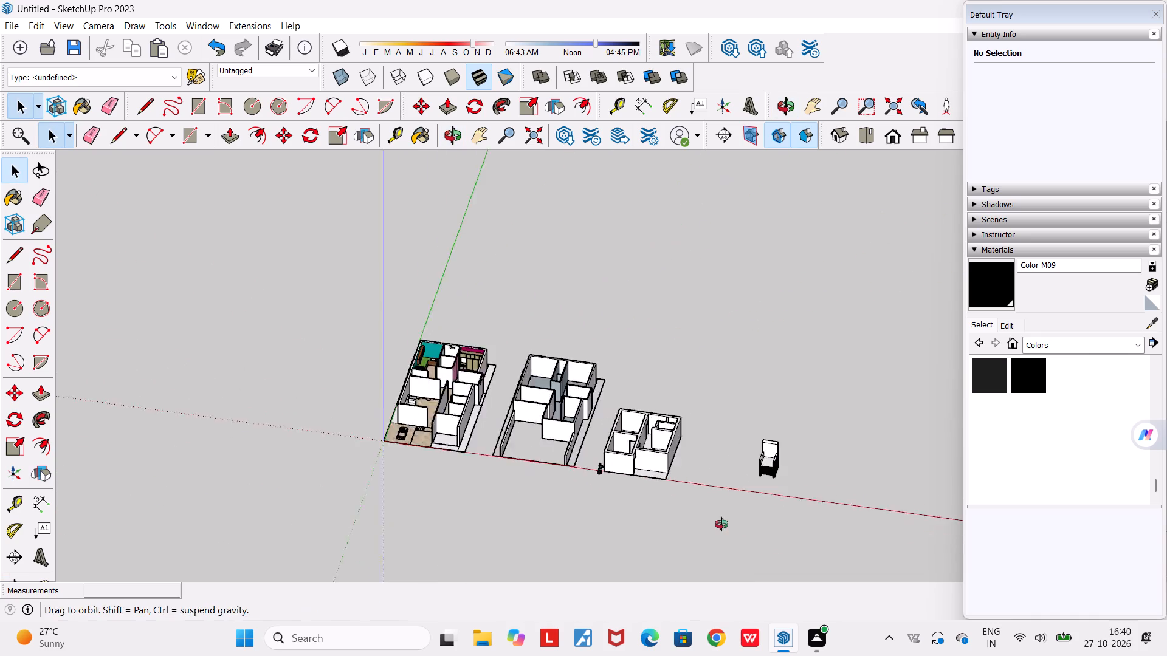
pyautogui.moveTo(721, 524); pyautogui.dragTo(757, 562, button='middle')
pyautogui.scroll(4, 684, 460)
pyautogui.moveTo(616, 490); pyautogui.dragTo(703, 539, button='middle')
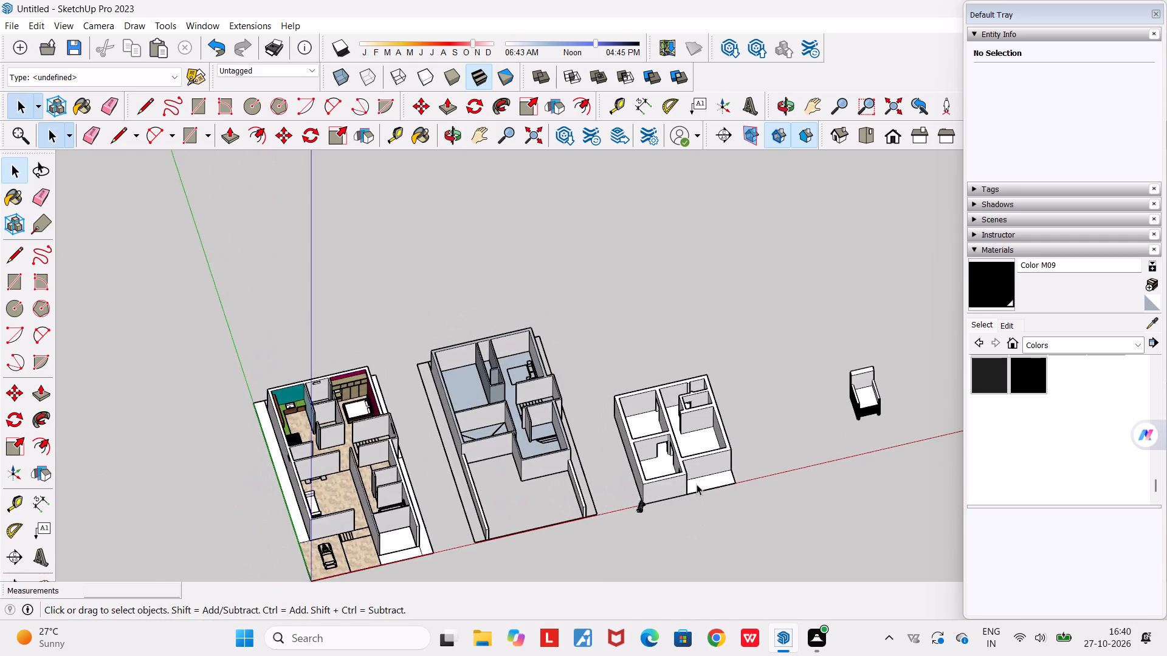
pyautogui.scroll(3, 697, 483)
pyautogui.scroll(-4, 695, 482)
pyautogui.moveTo(676, 533); pyautogui.dragTo(720, 547, button='middle')
pyautogui.scroll(-2, 721, 547)
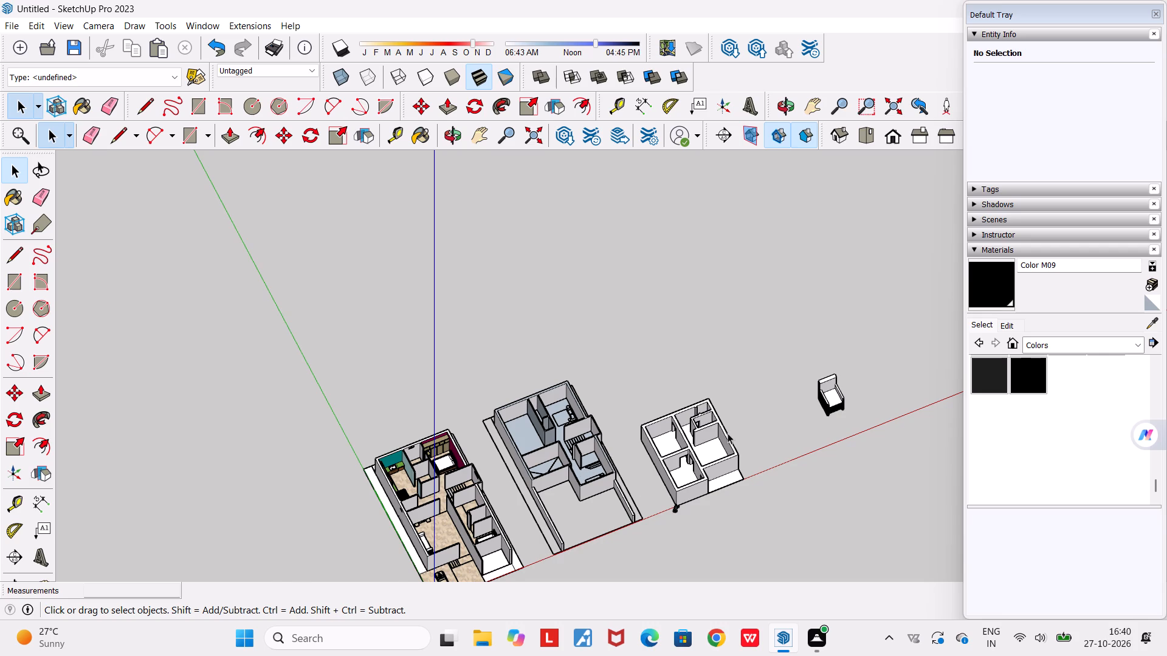
# Examine the overall layout of the three houses and the freestanding armchair from opposite diagonal sides.
pyautogui.scroll(4, 720, 451)
pyautogui.moveTo(742, 522); pyautogui.dragTo(441, 440, button='middle')
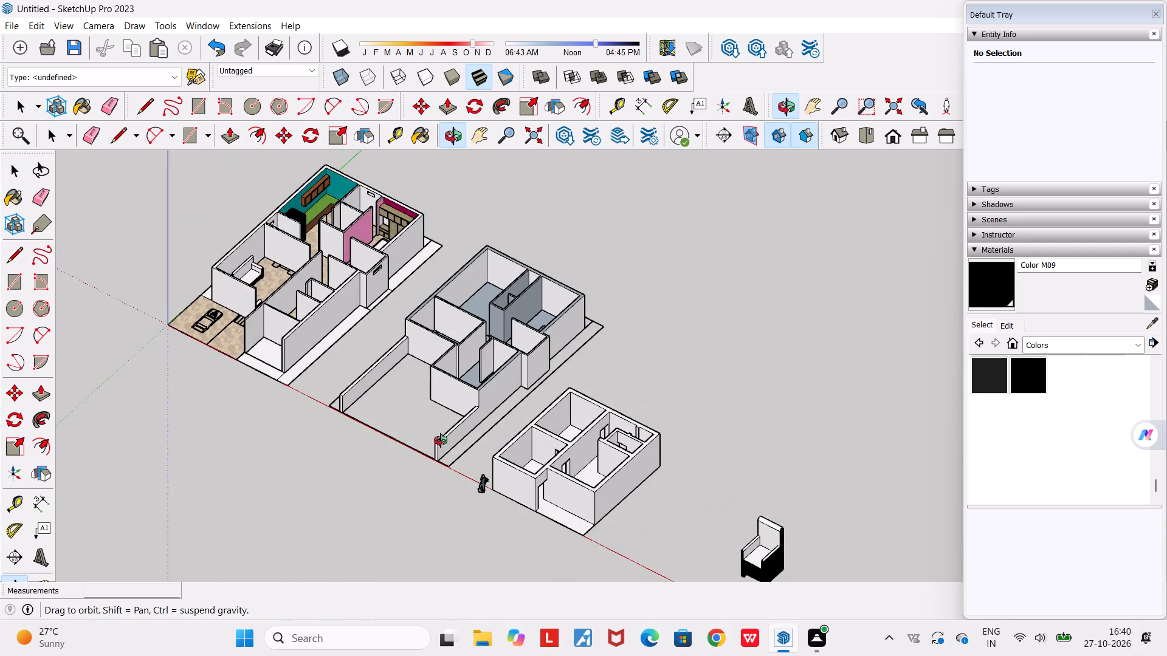
pyautogui.moveTo(441, 440); pyautogui.dragTo(494, 406, button='middle')
pyautogui.scroll(-5, 494, 406)
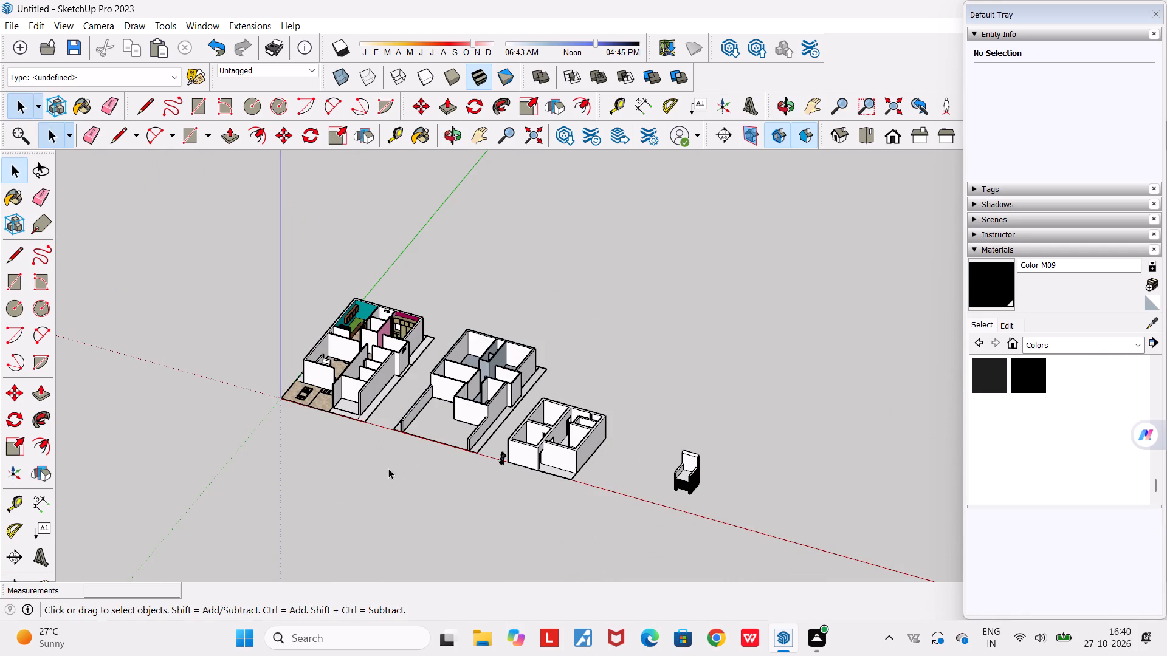
pyautogui.moveTo(297, 466); pyautogui.dragTo(449, 384, button='middle')
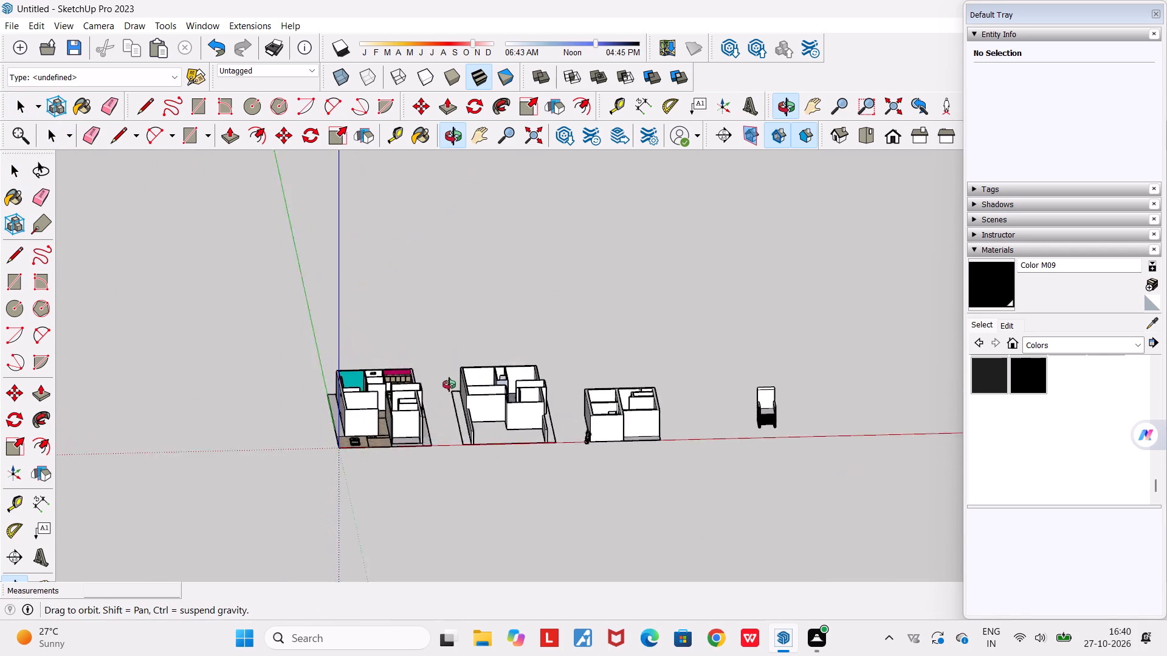
pyautogui.moveTo(449, 384); pyautogui.dragTo(787, 372, button='middle')
pyautogui.scroll(-4, 787, 372)
pyautogui.moveTo(816, 417); pyautogui.dragTo(659, 473, button='middle')
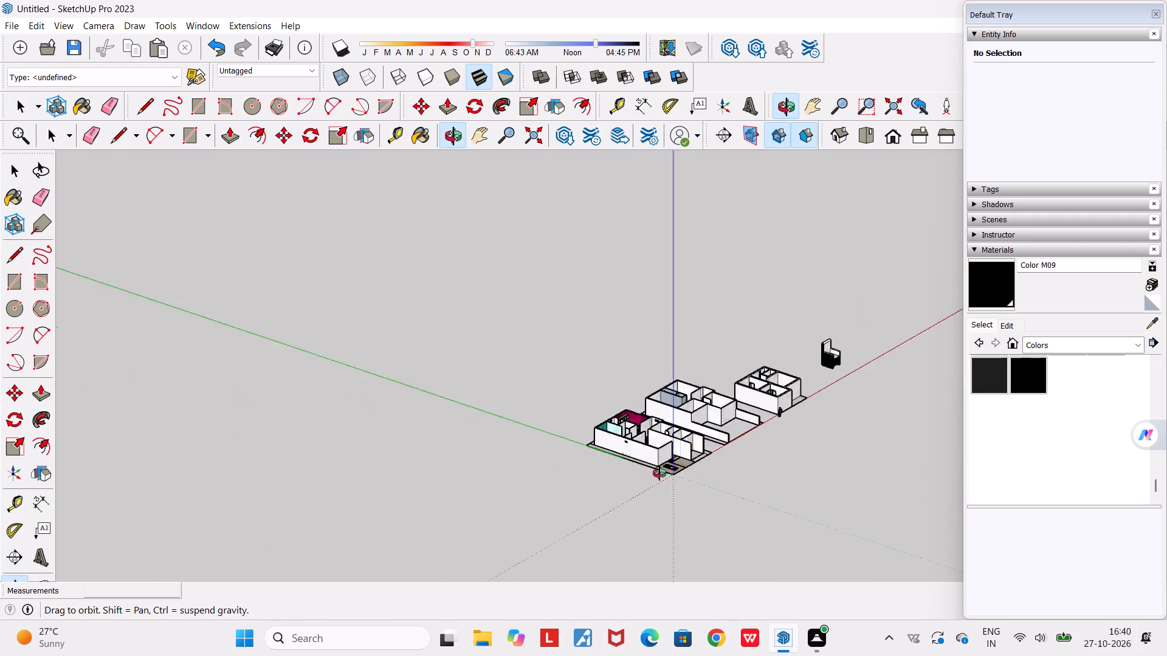
pyautogui.moveTo(659, 473); pyautogui.dragTo(251, 473, button='middle')
pyautogui.scroll(-3, 251, 473)
pyautogui.scroll(3, 391, 527)
pyautogui.scroll(5, 475, 499)
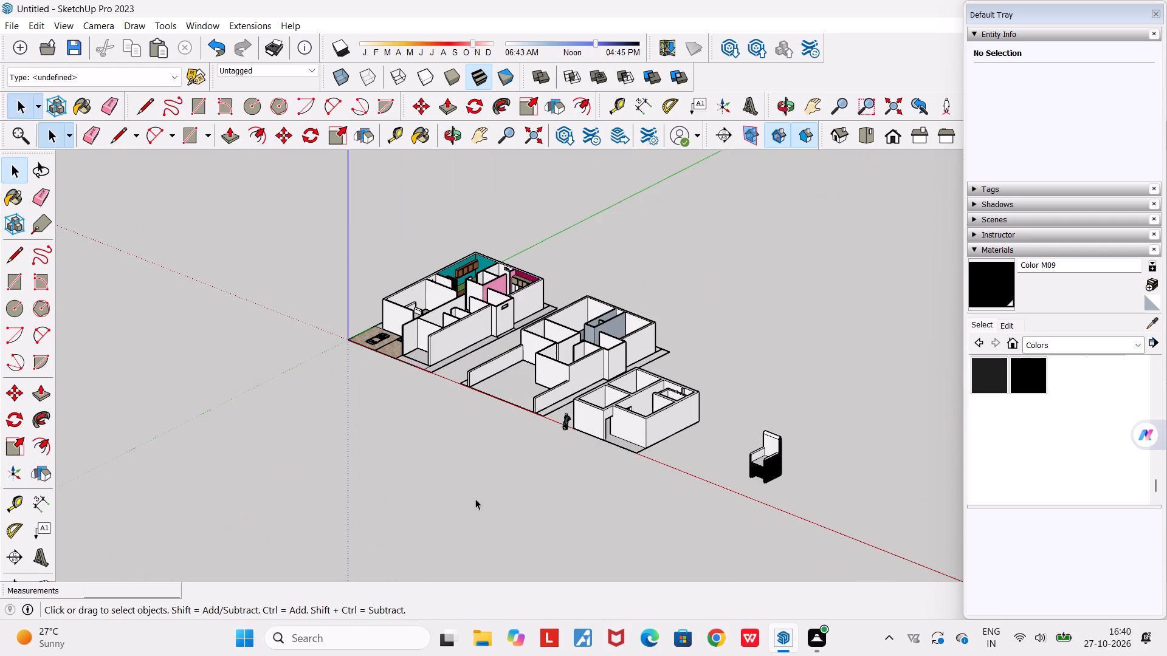
pyautogui.scroll(-3, 475, 499)
pyautogui.moveTo(478, 501); pyautogui.dragTo(440, 482, button='middle')
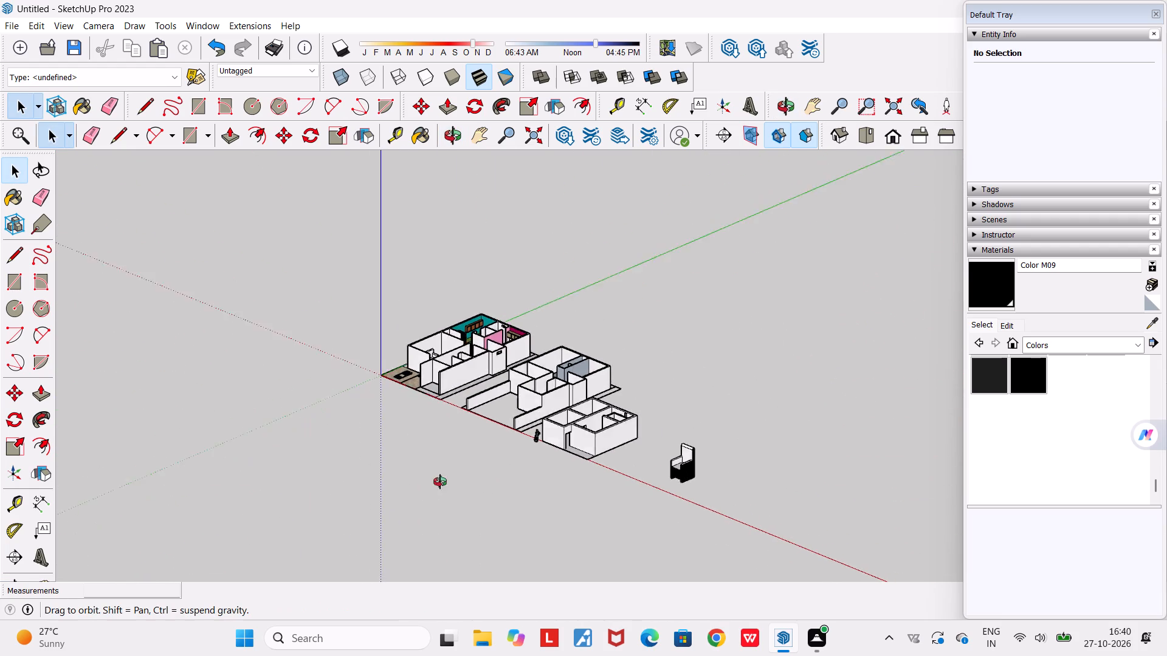
# Examine the three houses and the freestanding armchair from underneath, from diagonal views and from a raised front view.
pyautogui.moveTo(440, 482); pyautogui.dragTo(549, 338, button='middle')
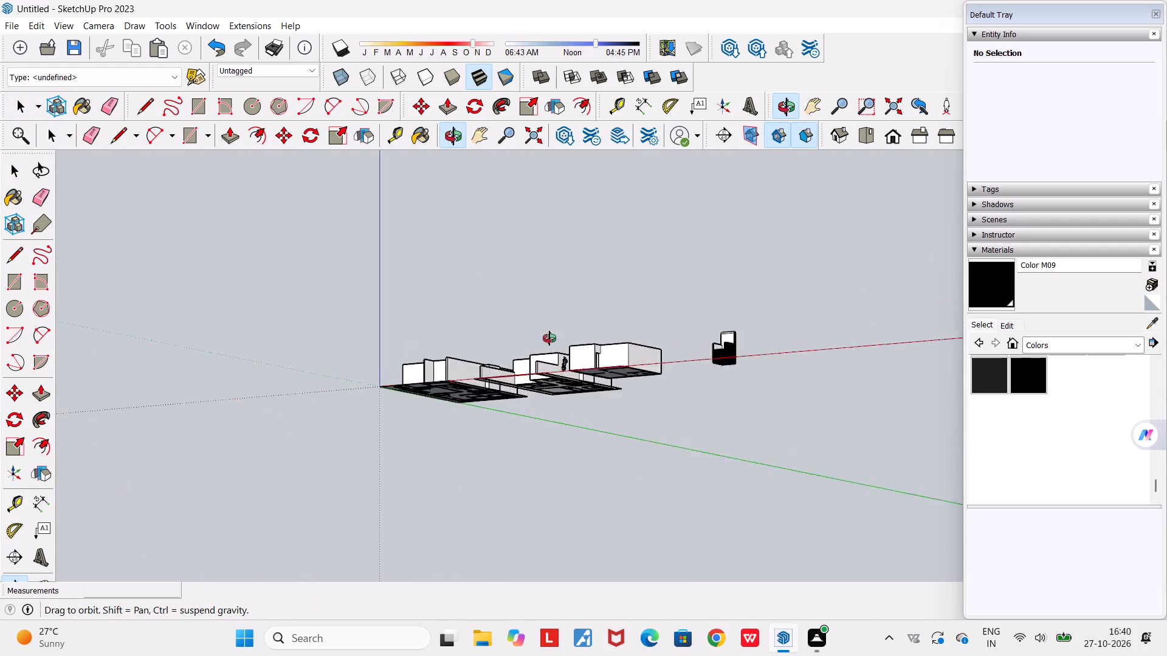
pyautogui.moveTo(549, 338); pyautogui.dragTo(340, 460, button='middle')
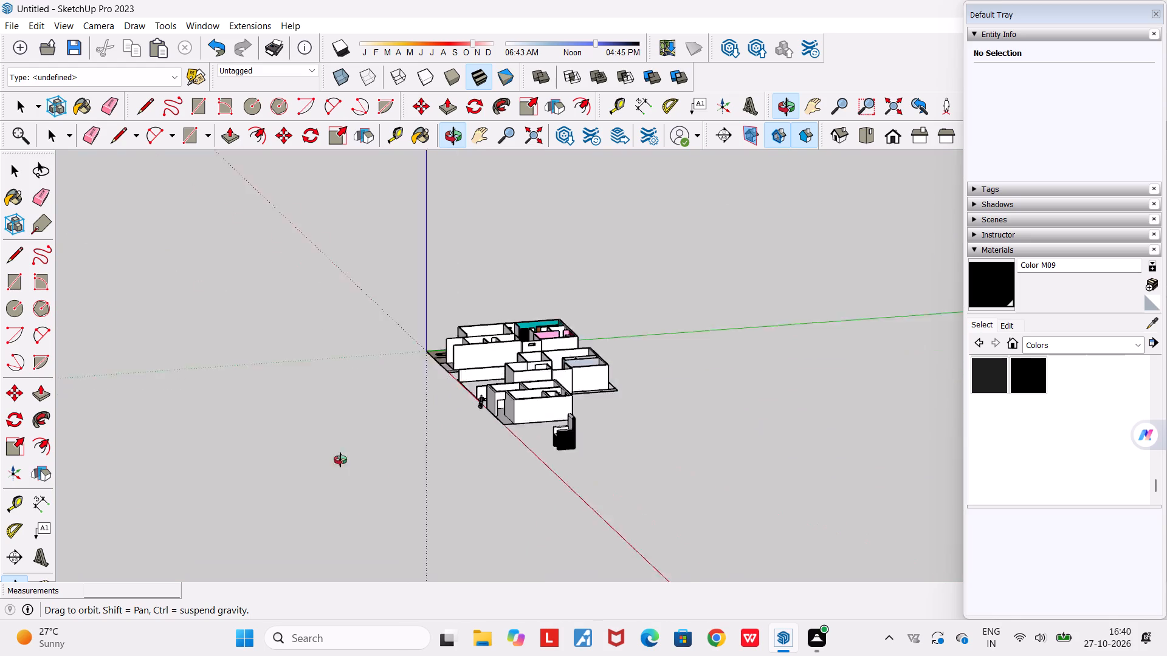
pyautogui.moveTo(340, 460); pyautogui.dragTo(509, 530, button='middle')
pyautogui.scroll(-4, 509, 530)
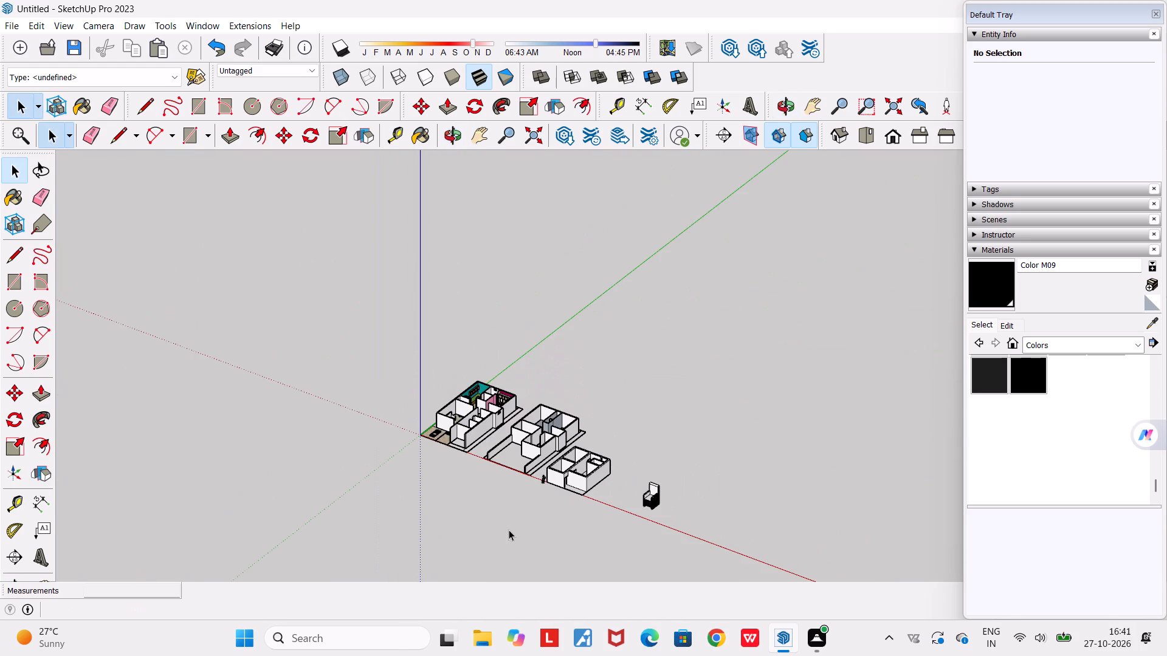
pyautogui.scroll(-1, 508, 520)
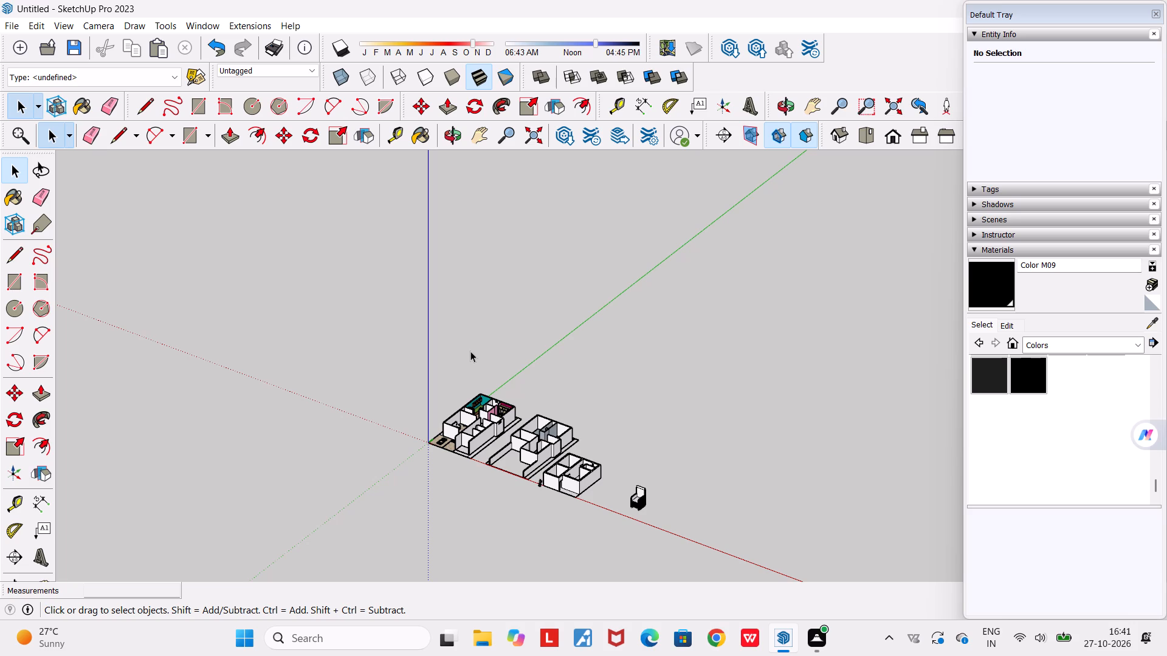
pyautogui.scroll(2, 538, 465)
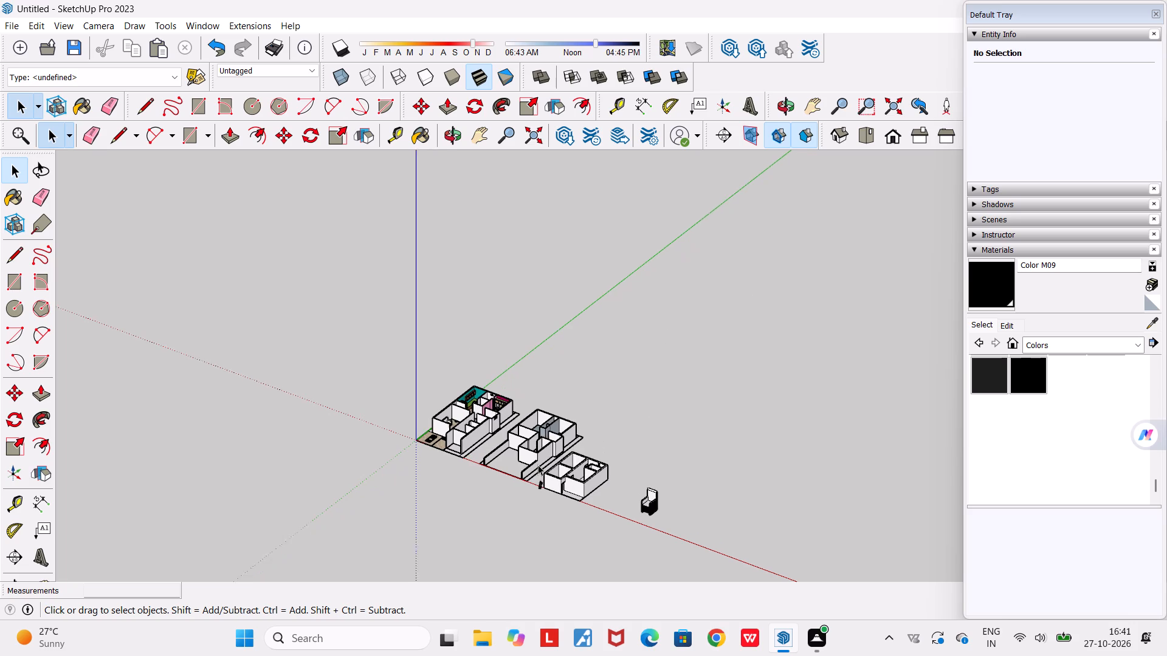
pyautogui.scroll(3, 508, 489)
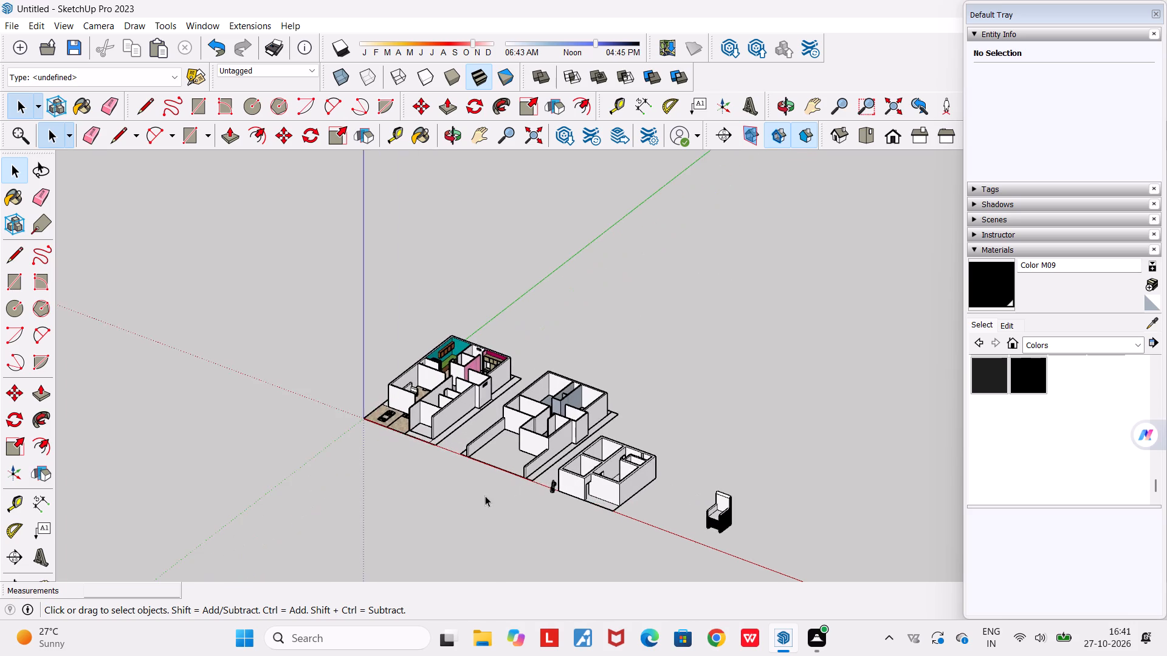
pyautogui.moveTo(481, 497); pyautogui.dragTo(686, 558, button='middle')
pyautogui.scroll(2, 664, 550)
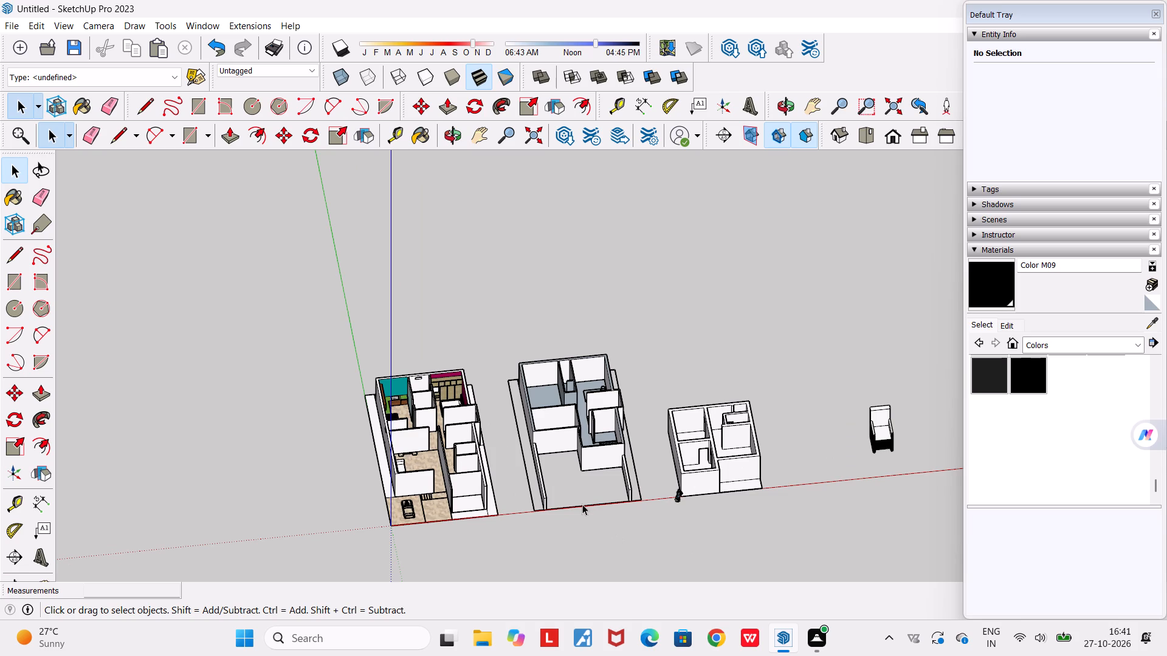
pyautogui.moveTo(582, 504); pyautogui.dragTo(598, 554, button='middle')
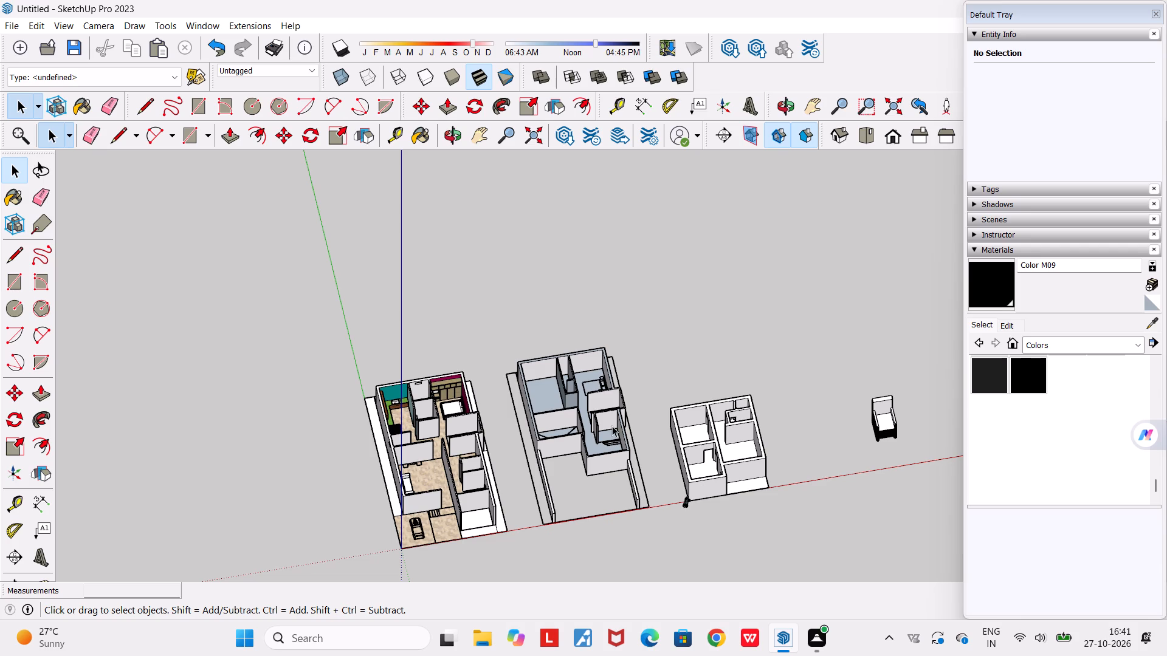
pyautogui.scroll(3, 513, 479)
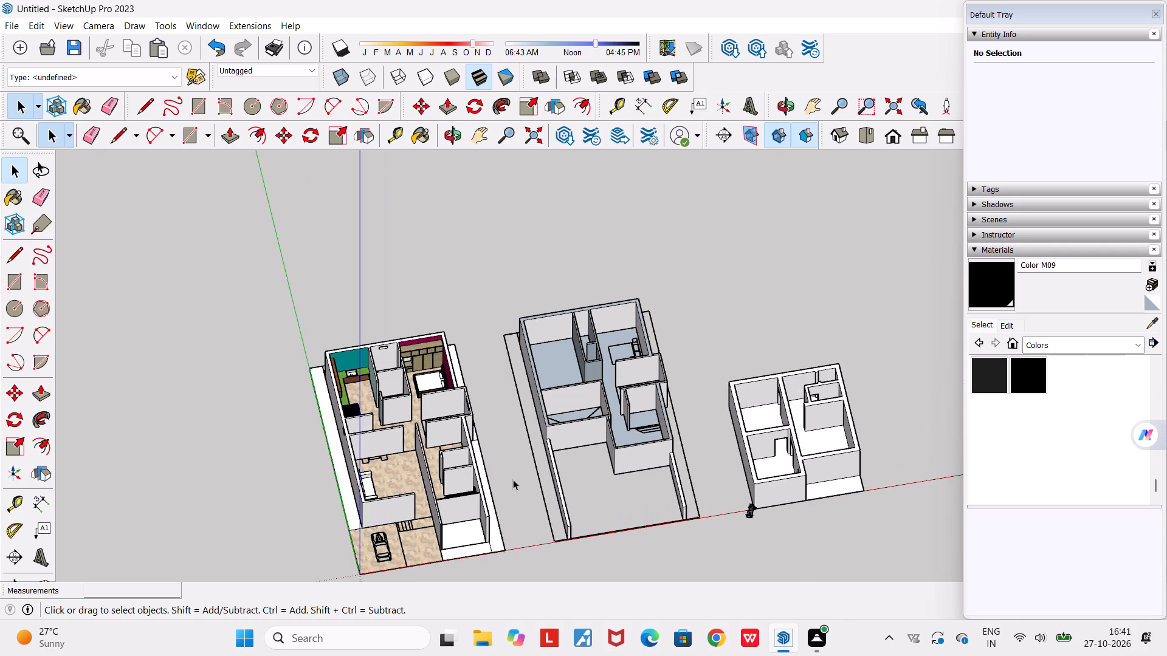
pyautogui.moveTo(498, 478); pyautogui.dragTo(278, 426, button='middle')
pyautogui.scroll(-3, 278, 426)
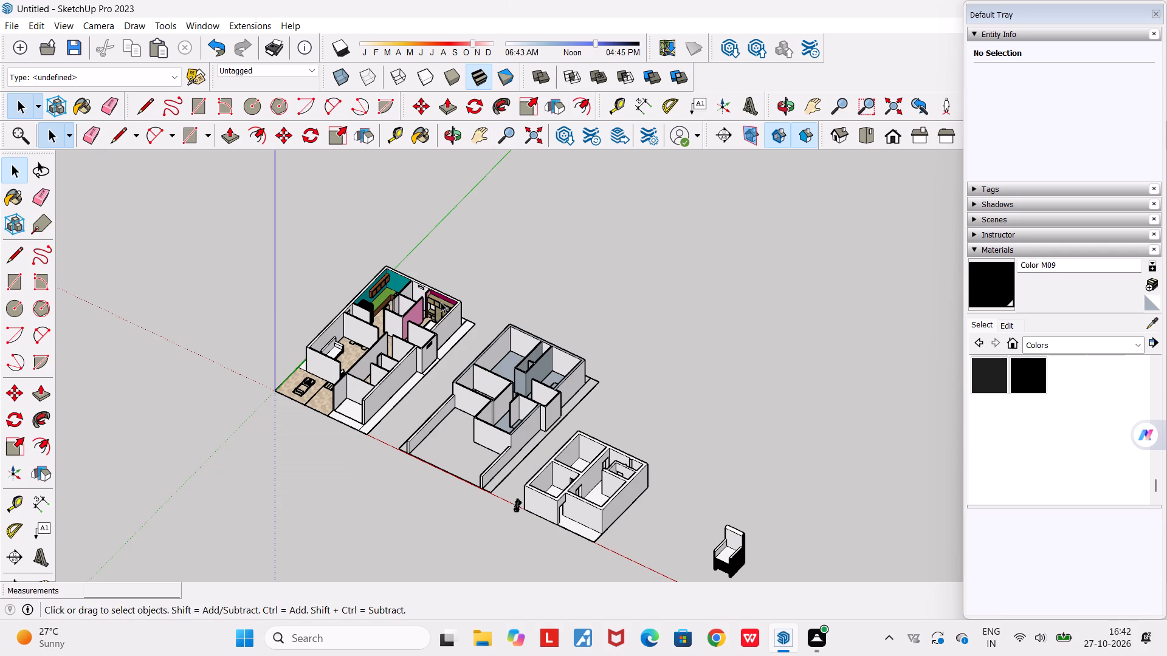
# Examine the furnished house's living room, kitchen and bedroom up close from raised front and side angles.
pyautogui.scroll(6, 318, 313)
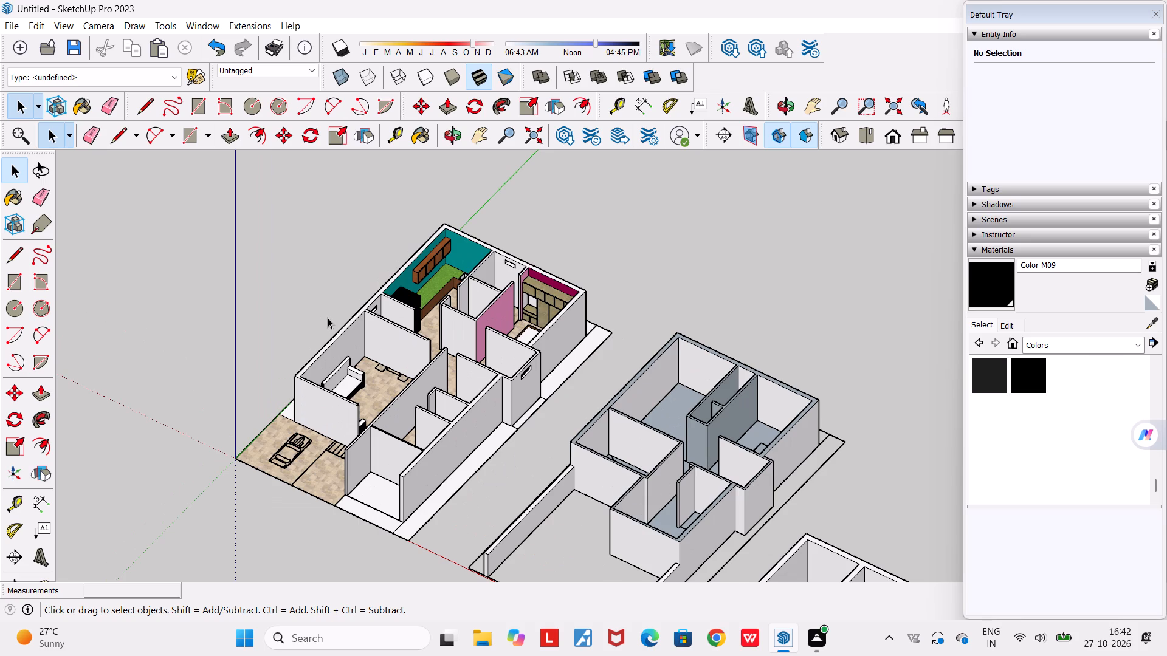
pyautogui.scroll(-2, 339, 321)
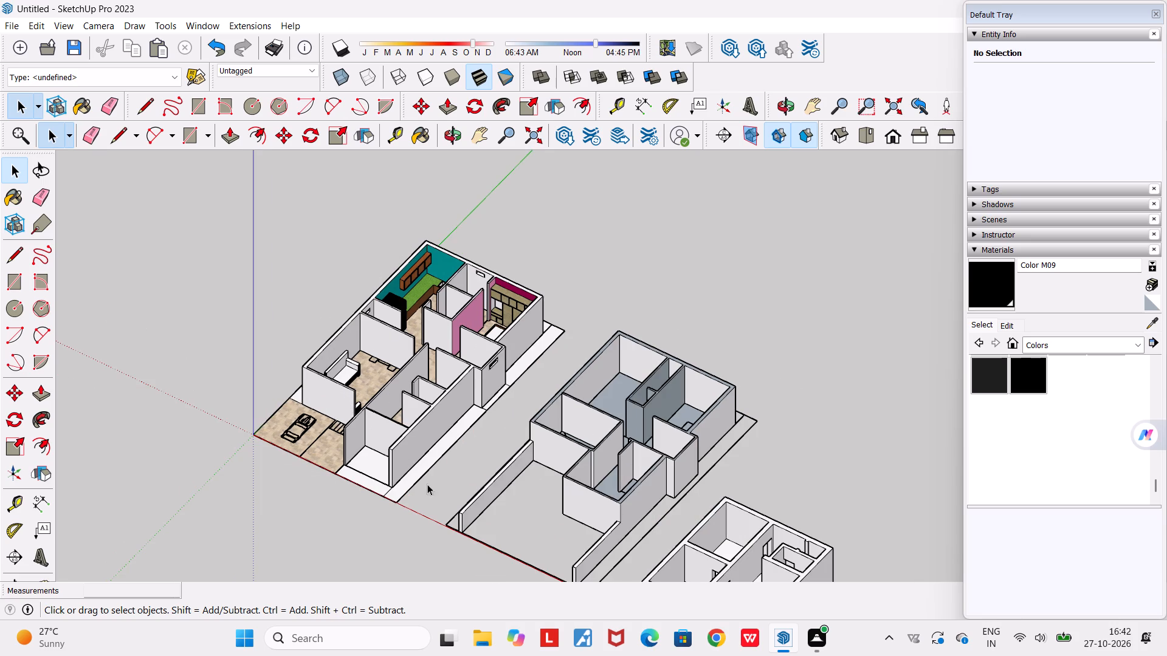
pyautogui.moveTo(431, 506); pyautogui.dragTo(573, 518, button='middle')
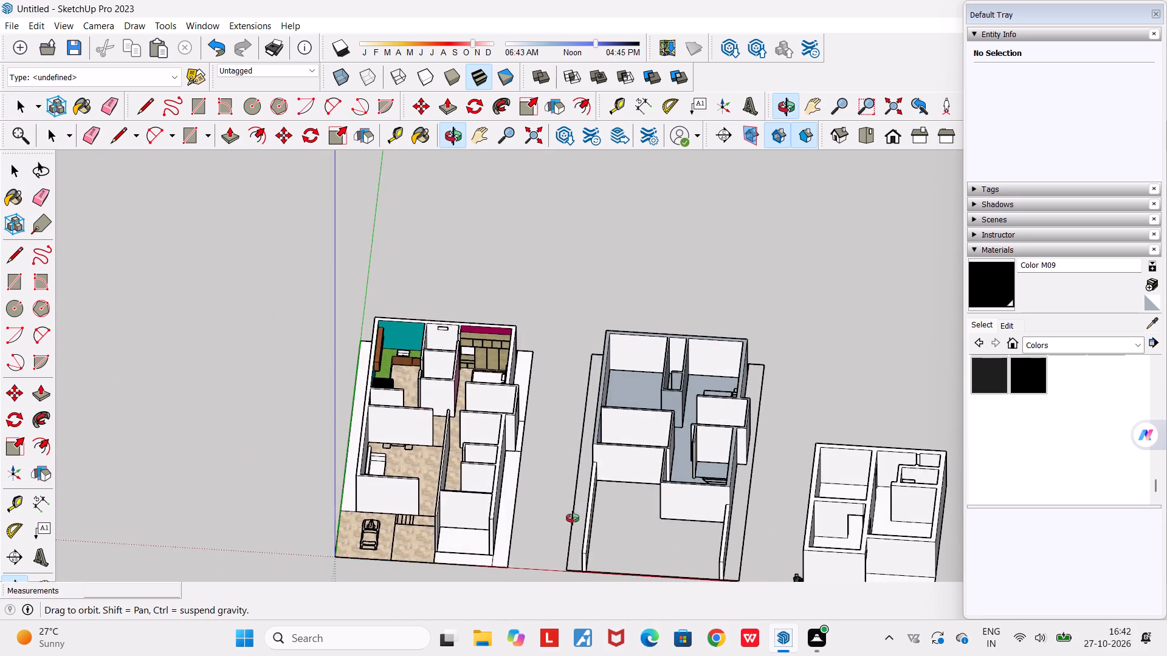
pyautogui.moveTo(573, 518); pyautogui.dragTo(287, 522, button='middle')
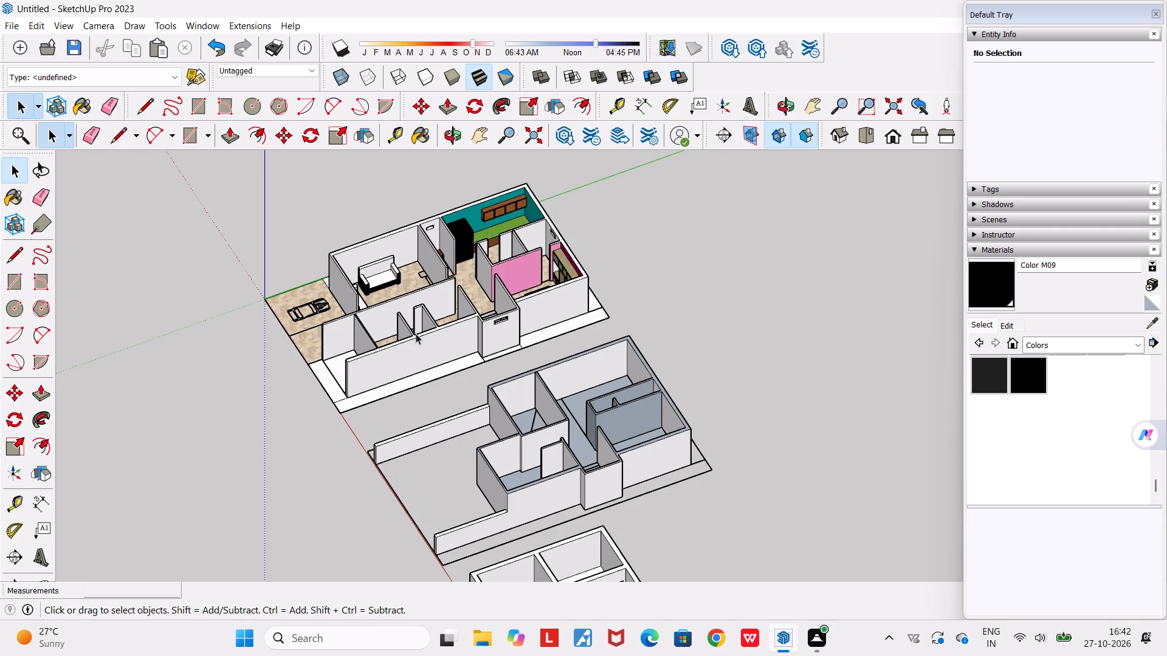
pyautogui.scroll(5, 483, 221)
pyautogui.moveTo(477, 306); pyautogui.dragTo(511, 319, button='middle')
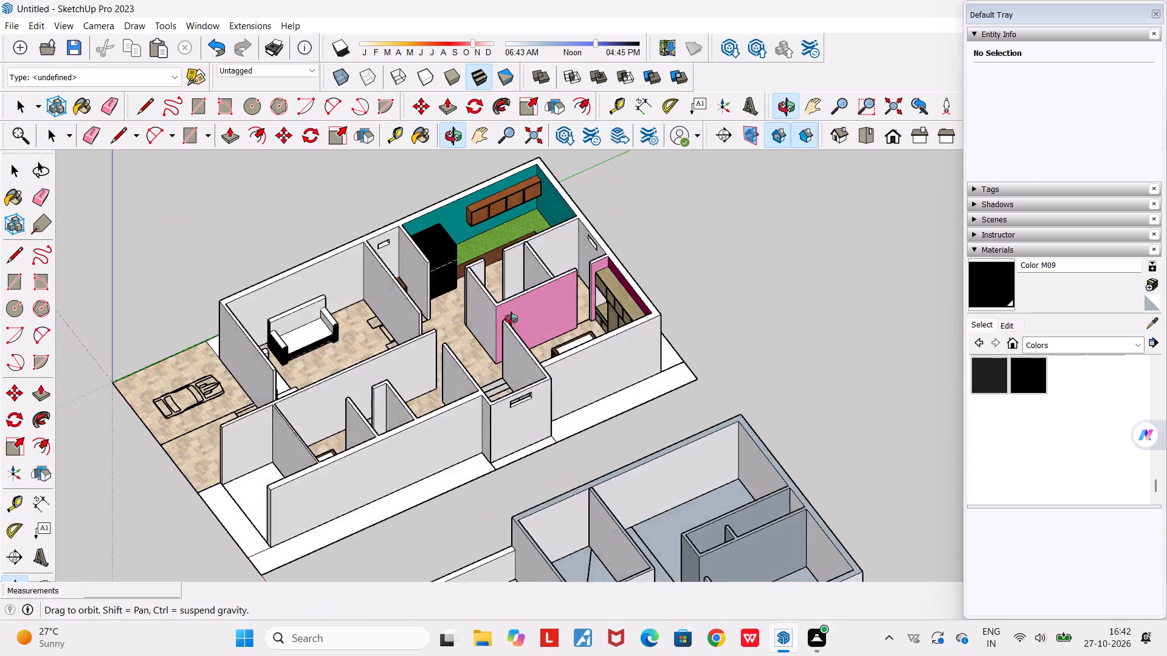
pyautogui.moveTo(511, 319); pyautogui.dragTo(596, 316, button='middle')
pyautogui.scroll(-5, 596, 316)
# Examine the houses from the rear and the opposite side, then look into the furnished house's rooms from overhead.
pyautogui.moveTo(597, 327); pyautogui.dragTo(125, 301, button='middle')
pyautogui.scroll(-4, 125, 301)
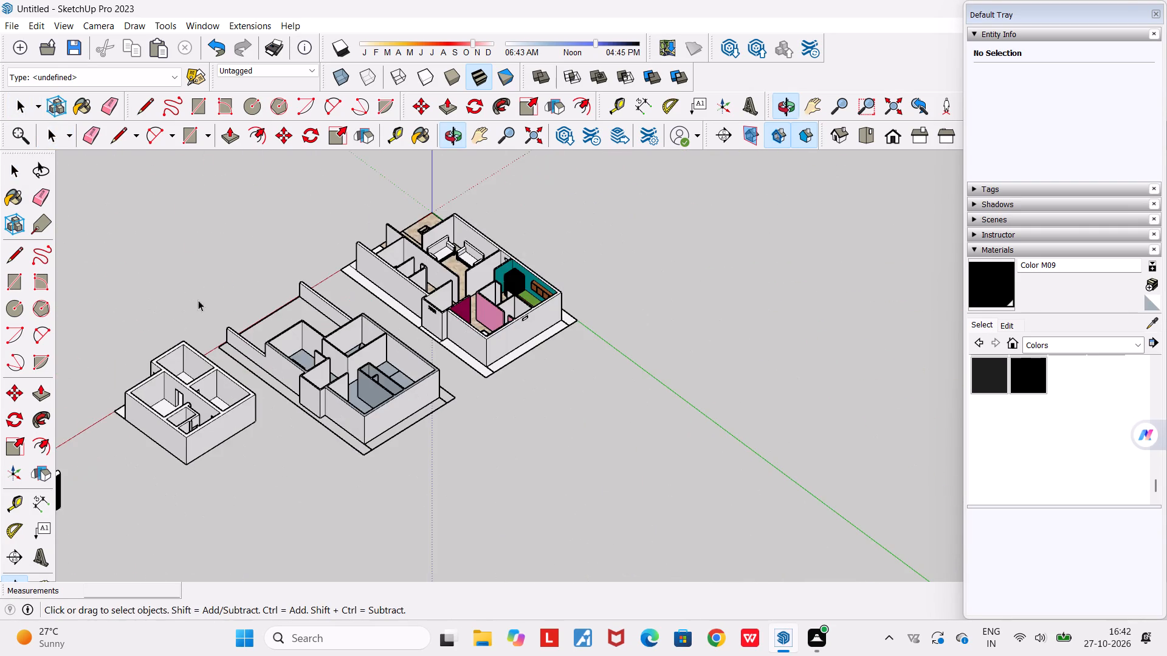
pyautogui.moveTo(497, 323); pyautogui.dragTo(170, 251, button='middle')
pyautogui.scroll(-4, 170, 251)
pyautogui.moveTo(527, 309); pyautogui.dragTo(472, 301, button='middle')
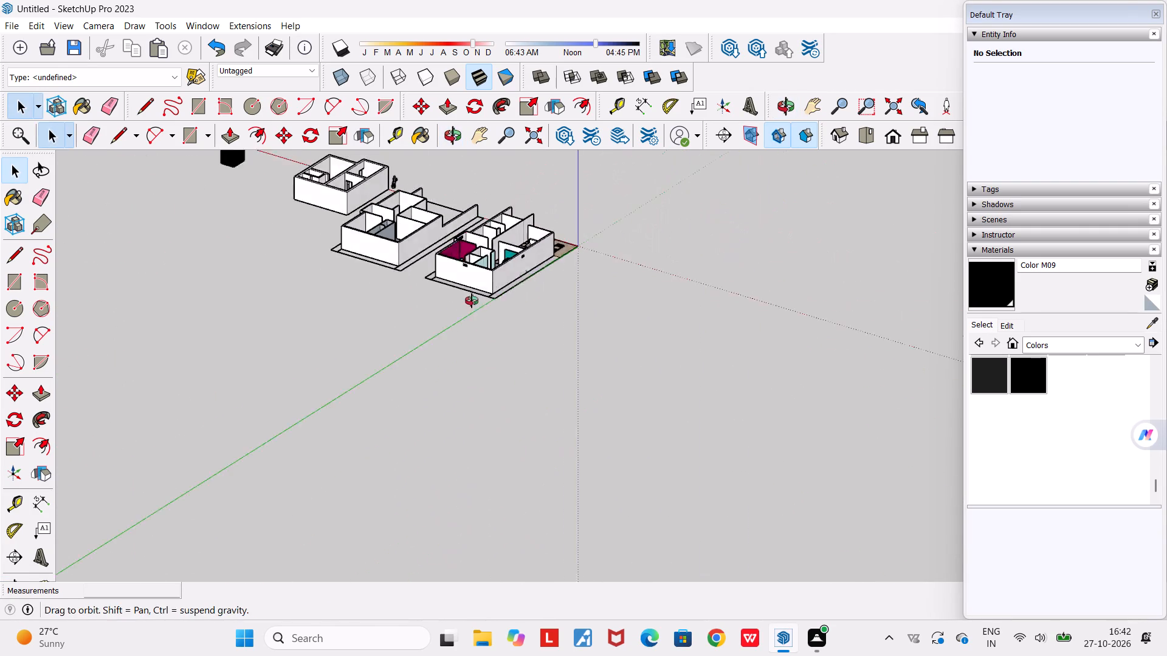
pyautogui.moveTo(472, 301); pyautogui.dragTo(168, 321, button='middle')
pyautogui.scroll(-4, 168, 321)
pyautogui.scroll(9, 431, 219)
pyautogui.moveTo(483, 278); pyautogui.dragTo(456, 350, button='middle')
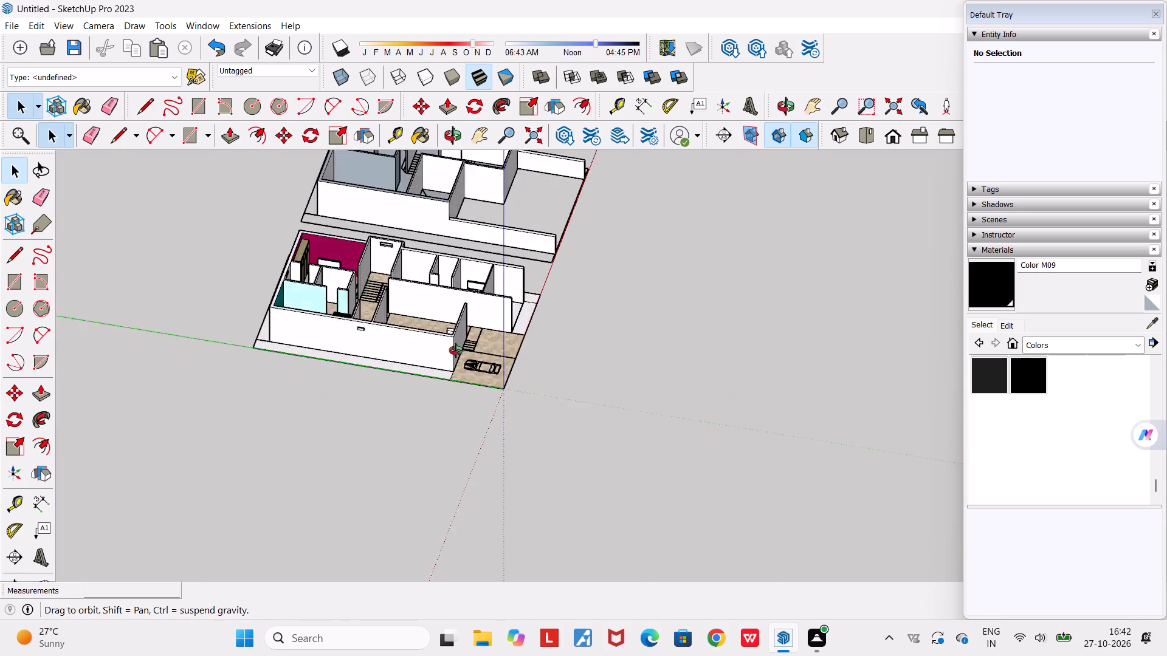
pyautogui.moveTo(456, 350); pyautogui.dragTo(362, 490, button='middle')
pyautogui.scroll(1, 375, 257)
pyautogui.scroll(4, 378, 180)
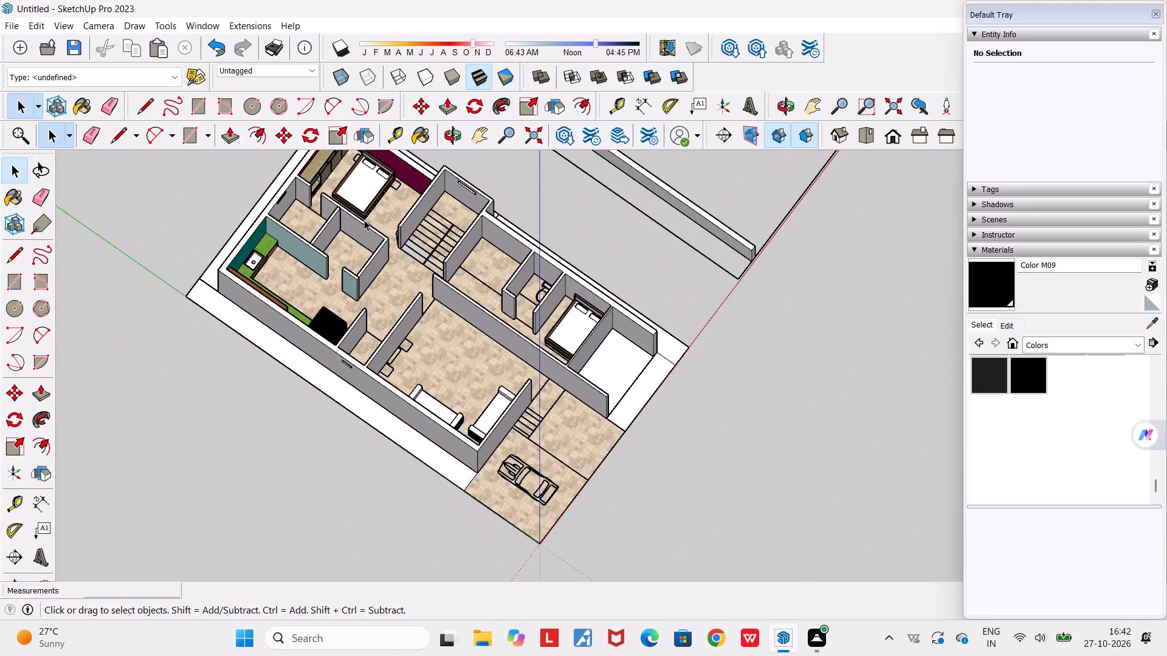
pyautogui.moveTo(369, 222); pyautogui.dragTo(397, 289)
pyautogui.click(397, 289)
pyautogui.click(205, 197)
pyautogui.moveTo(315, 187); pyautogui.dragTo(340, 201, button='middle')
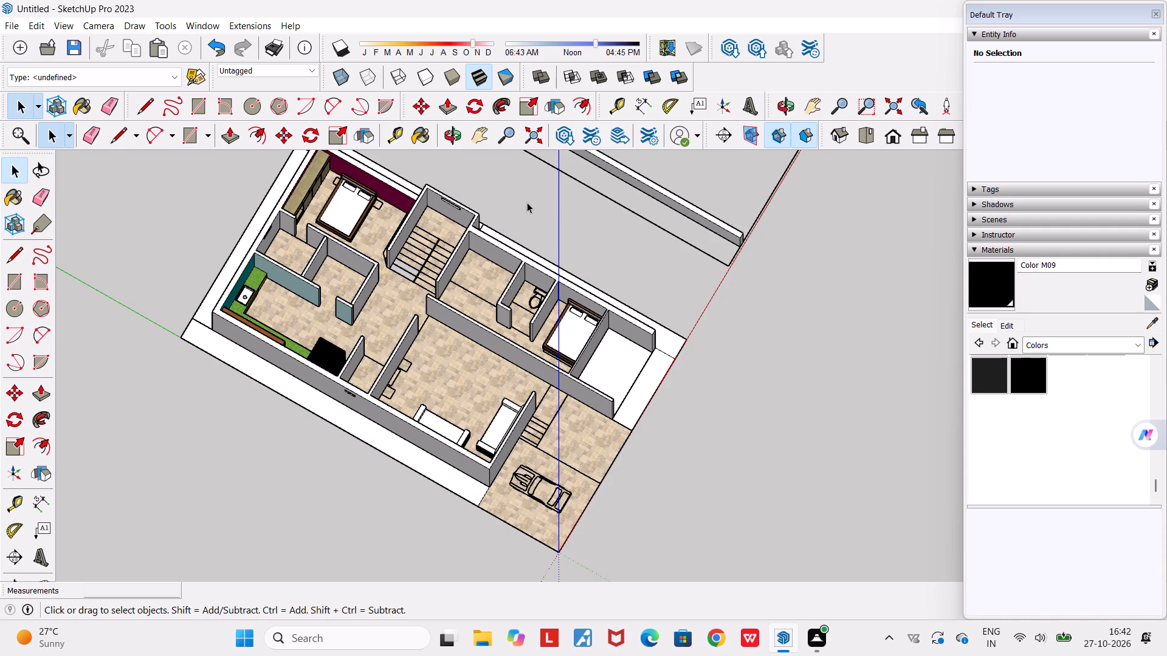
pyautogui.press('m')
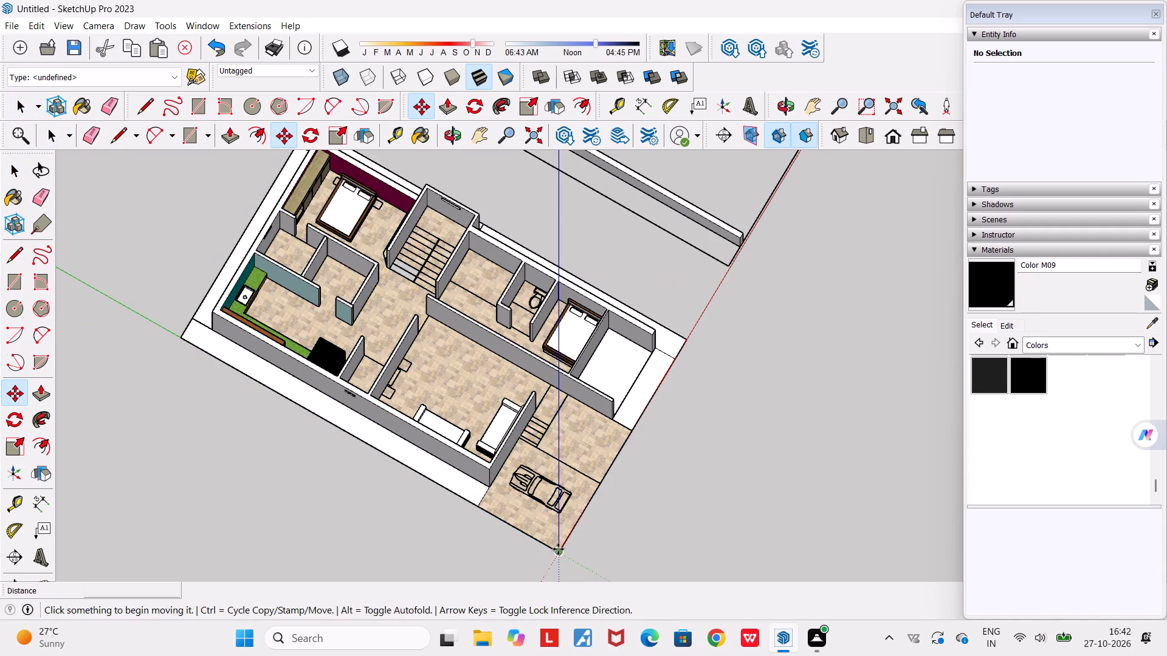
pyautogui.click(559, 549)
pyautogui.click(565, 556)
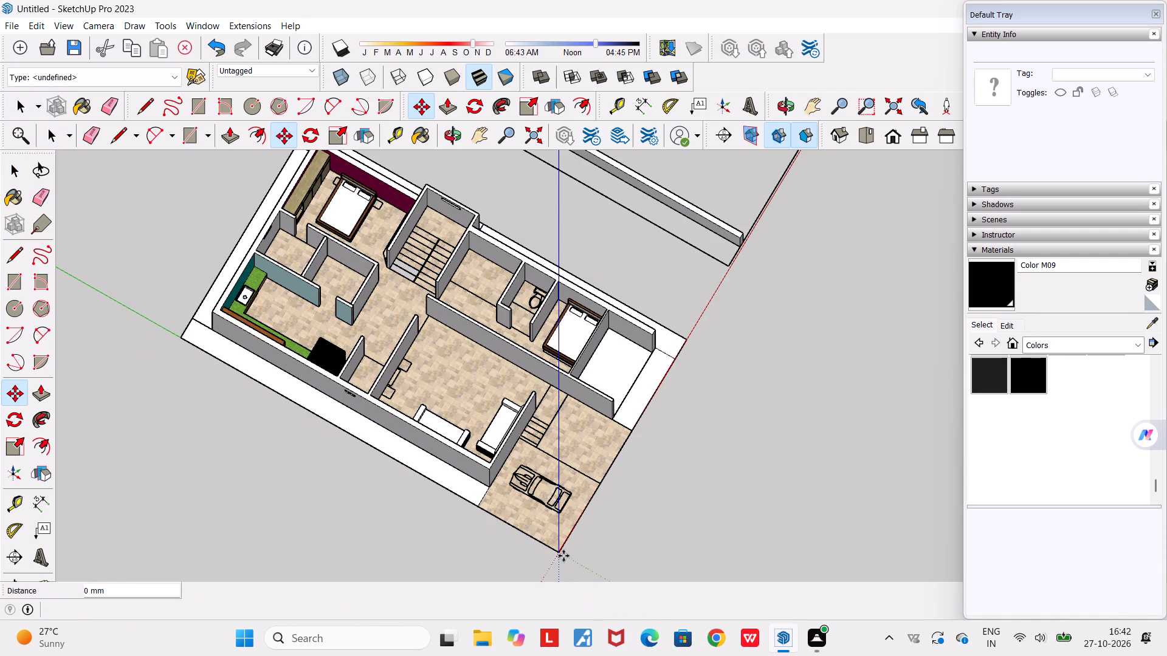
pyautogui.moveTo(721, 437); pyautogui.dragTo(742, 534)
# Examine the furnished house's bedroom with the maroon wall, the wardrobe and the staircase beside it from overhead.
pyautogui.press('h')
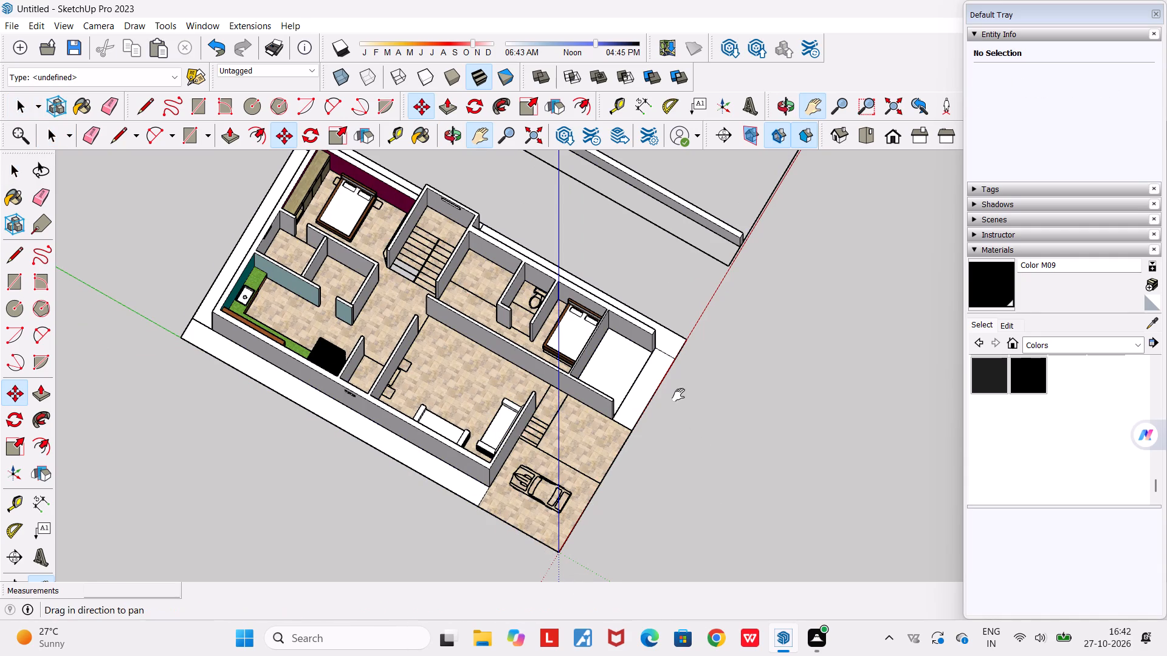
pyautogui.moveTo(442, 279); pyautogui.dragTo(452, 354)
pyautogui.scroll(5, 323, 235)
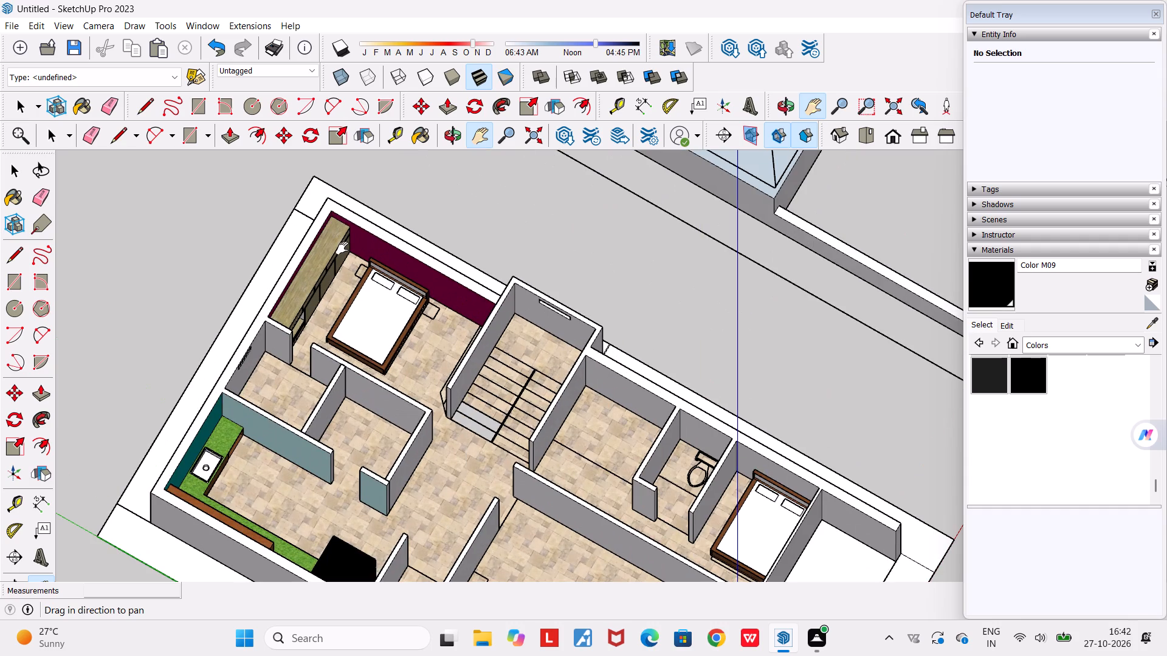
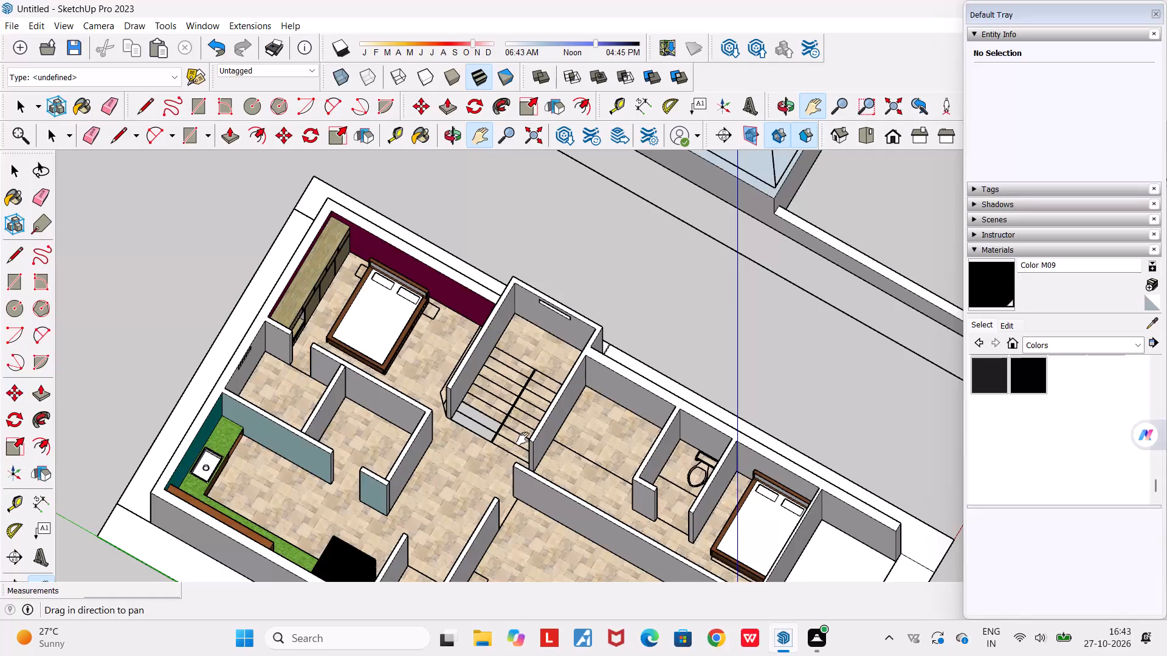
# Examine the furnished house's whole floor layout from directly overhead, covering the bedrooms, staircase, kitchen, living room and car porch.
pyautogui.scroll(-2, 523, 439)
pyautogui.moveTo(489, 483); pyautogui.dragTo(624, 492, button='middle')
pyautogui.scroll(-6, 624, 492)
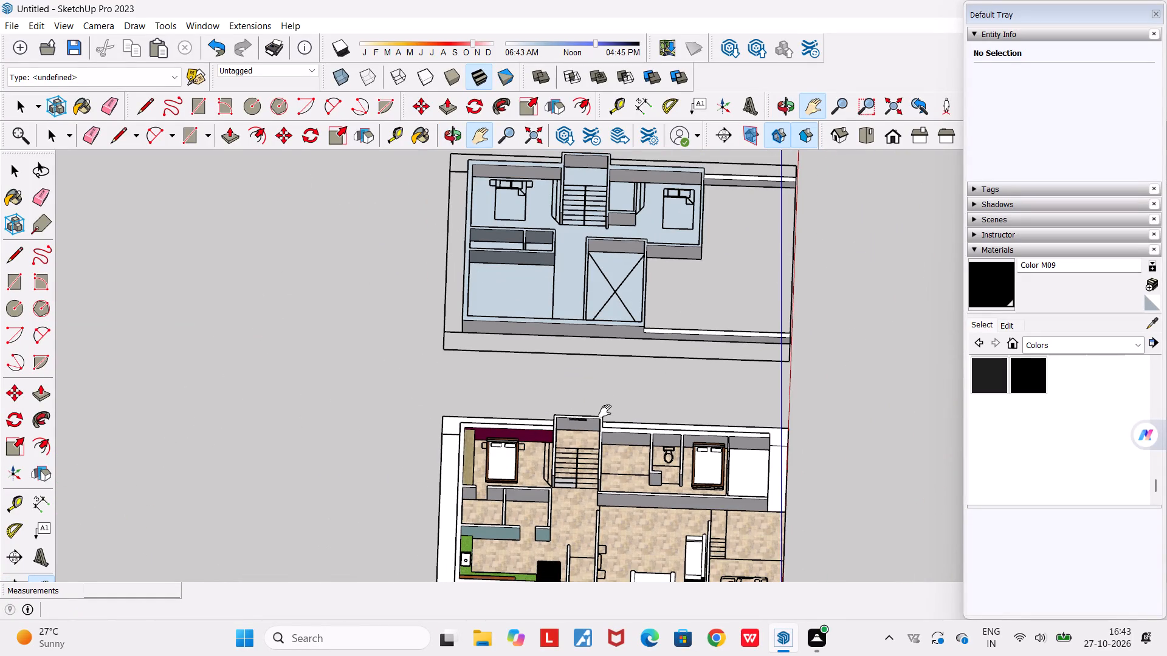
pyautogui.moveTo(602, 409); pyautogui.dragTo(614, 277)
pyautogui.scroll(2, 679, 437)
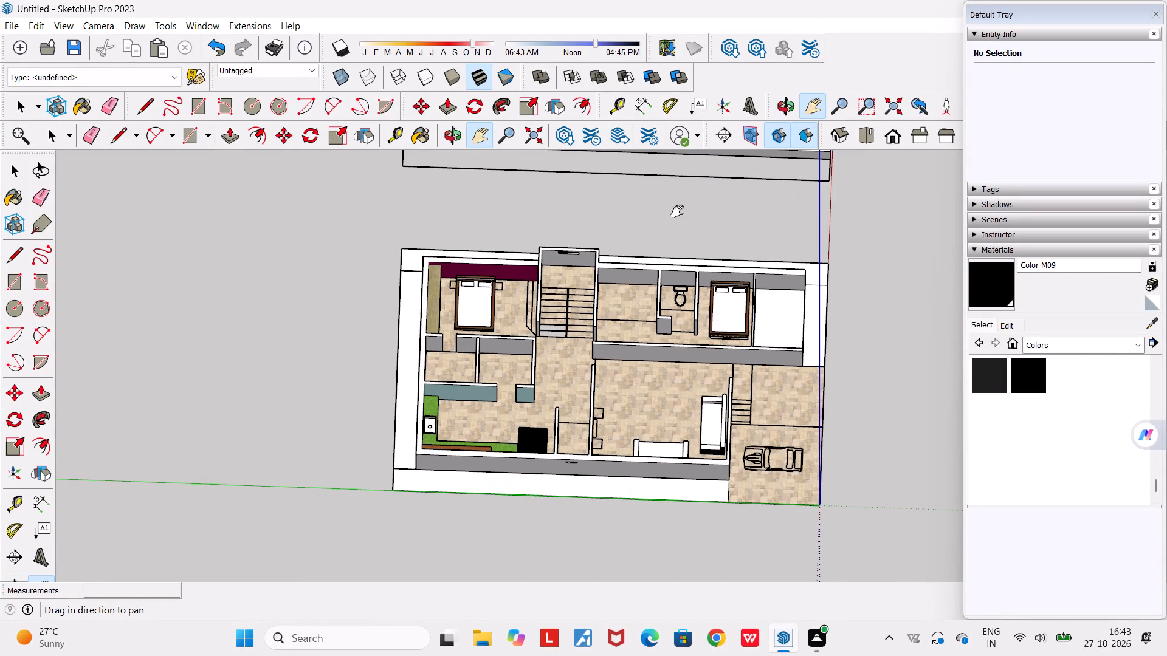
pyautogui.scroll(1, 675, 242)
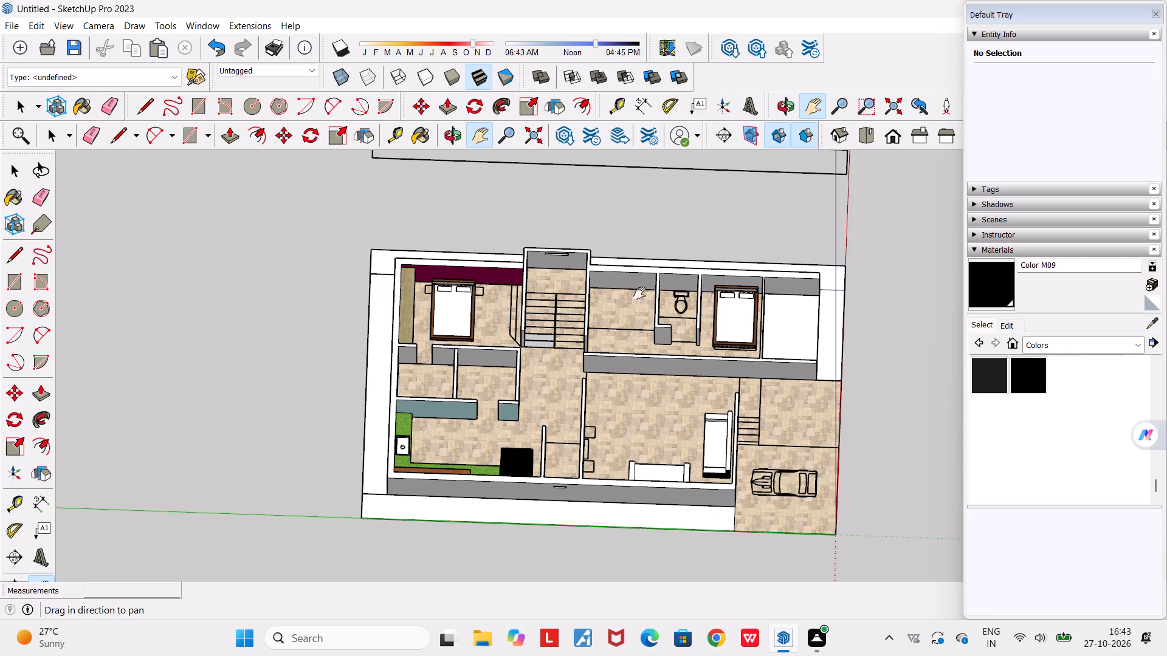
pyautogui.moveTo(639, 293); pyautogui.dragTo(614, 255)
pyautogui.scroll(1, 614, 255)
pyautogui.moveTo(594, 389); pyautogui.dragTo(625, 407, button='middle')
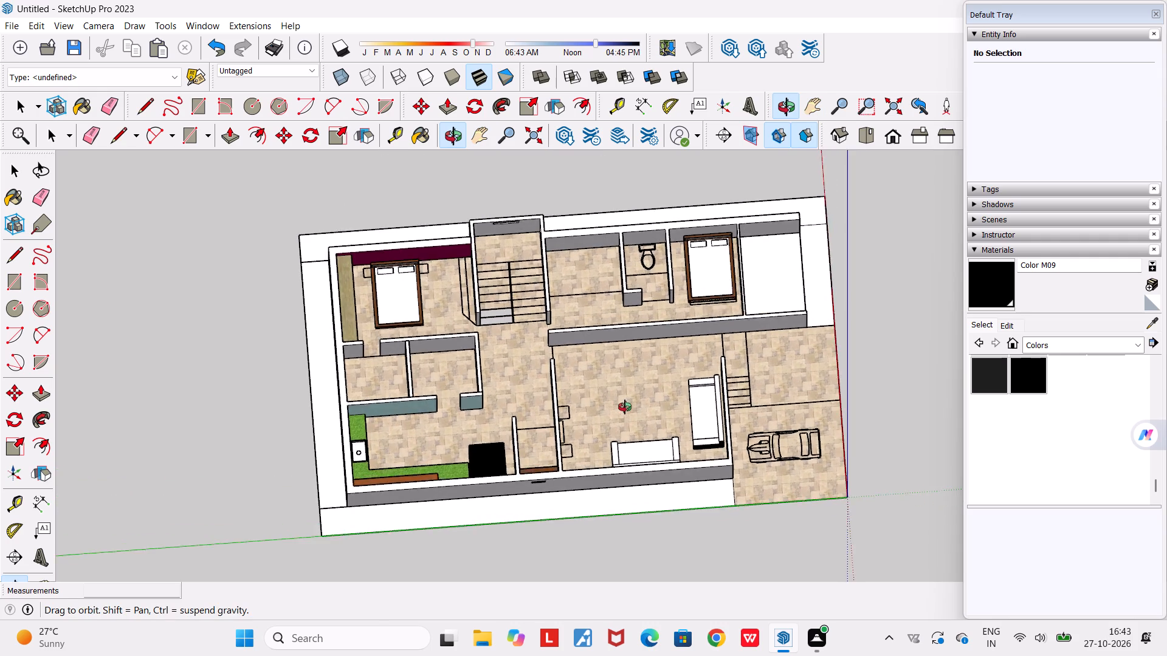
pyautogui.moveTo(625, 407); pyautogui.dragTo(601, 393, button='middle')
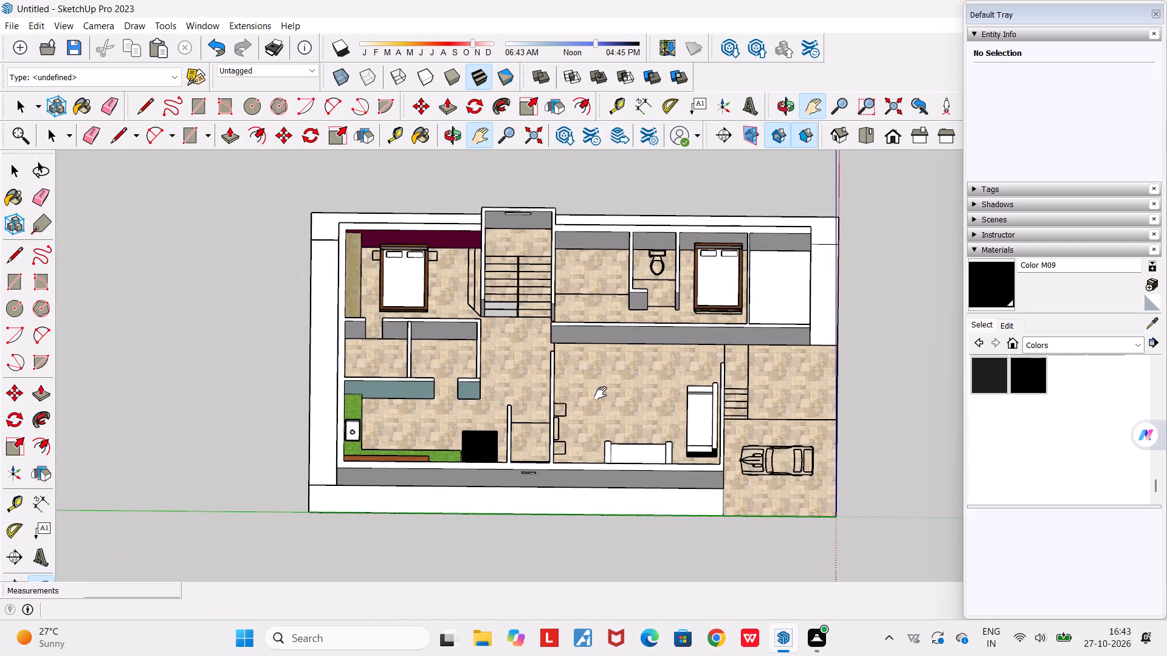
pyautogui.scroll(1, 601, 393)
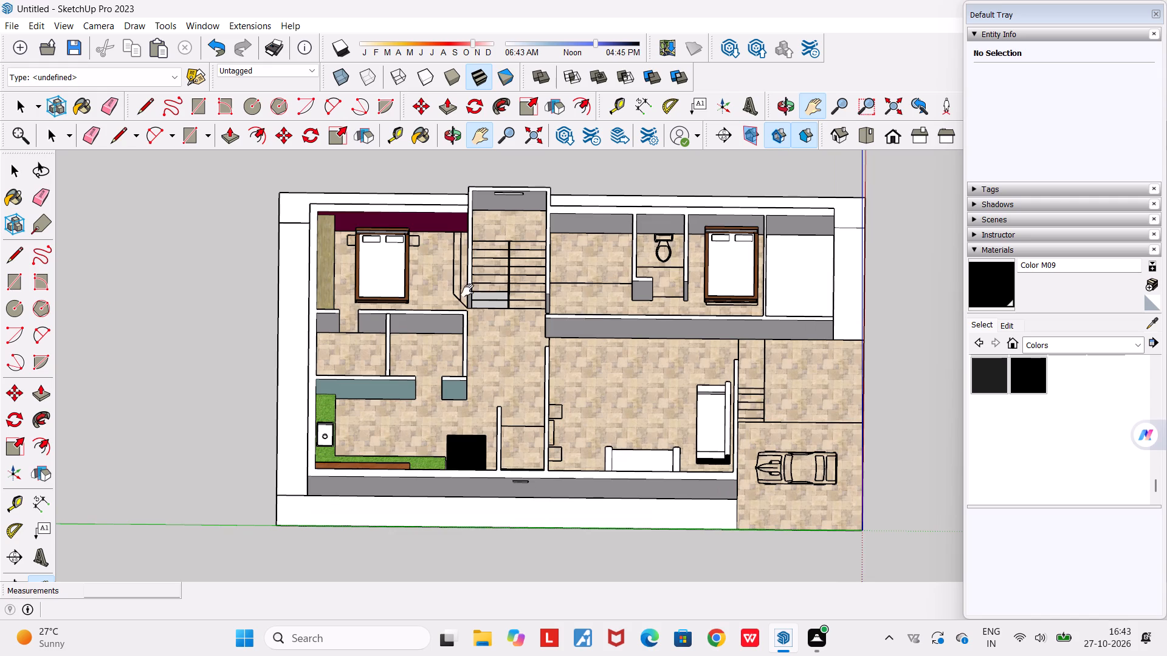
pyautogui.scroll(3, 464, 305)
pyautogui.scroll(-2, 464, 305)
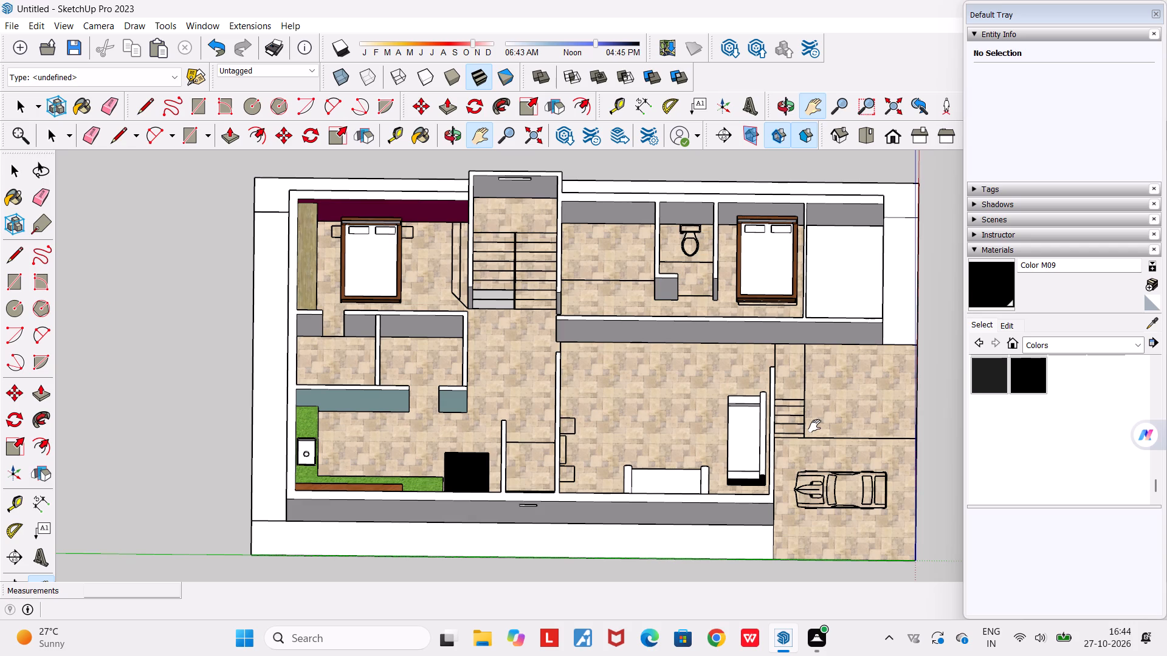
pyautogui.scroll(3, 814, 426)
pyautogui.scroll(-4, 814, 426)
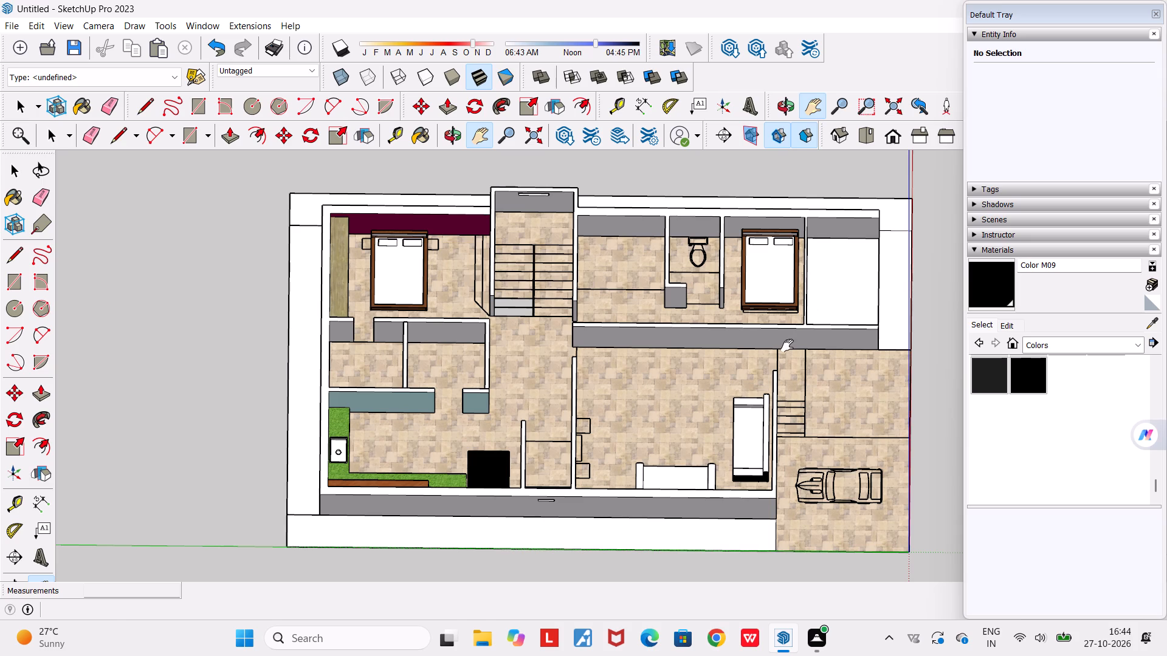
pyautogui.press('Escape')
pyautogui.press('space')
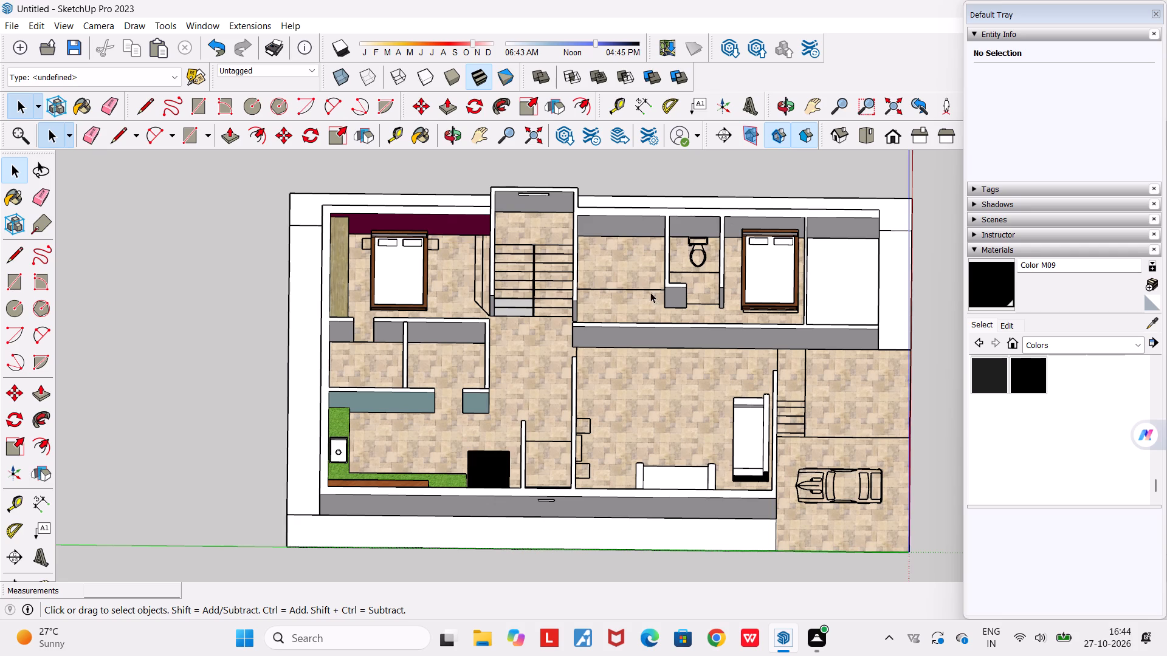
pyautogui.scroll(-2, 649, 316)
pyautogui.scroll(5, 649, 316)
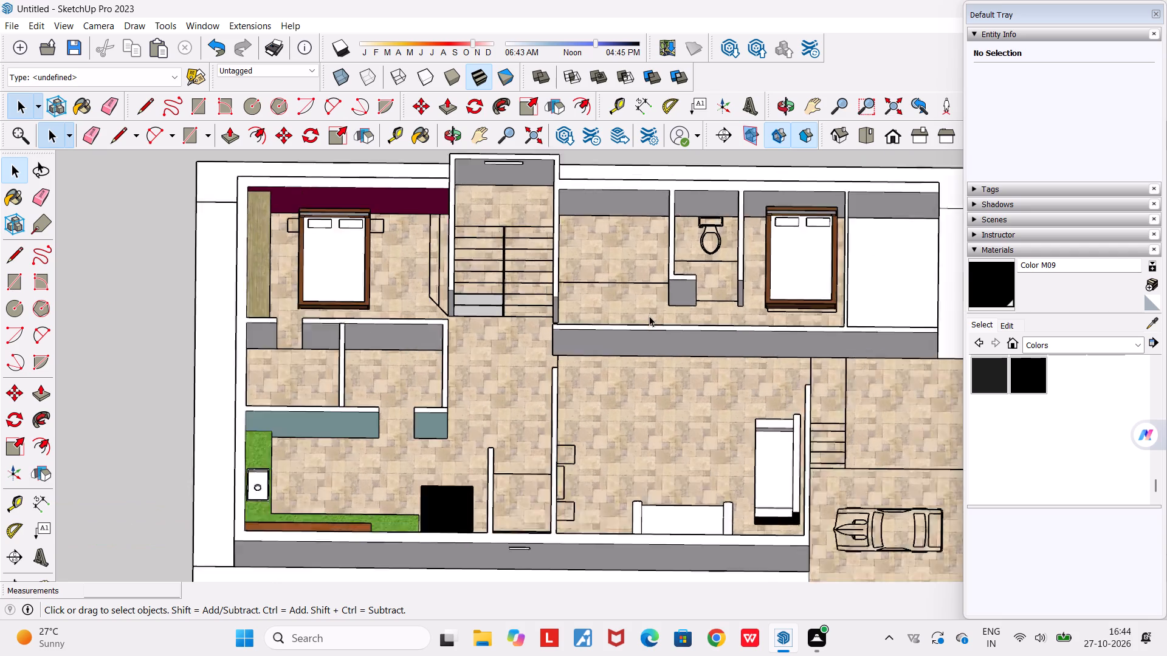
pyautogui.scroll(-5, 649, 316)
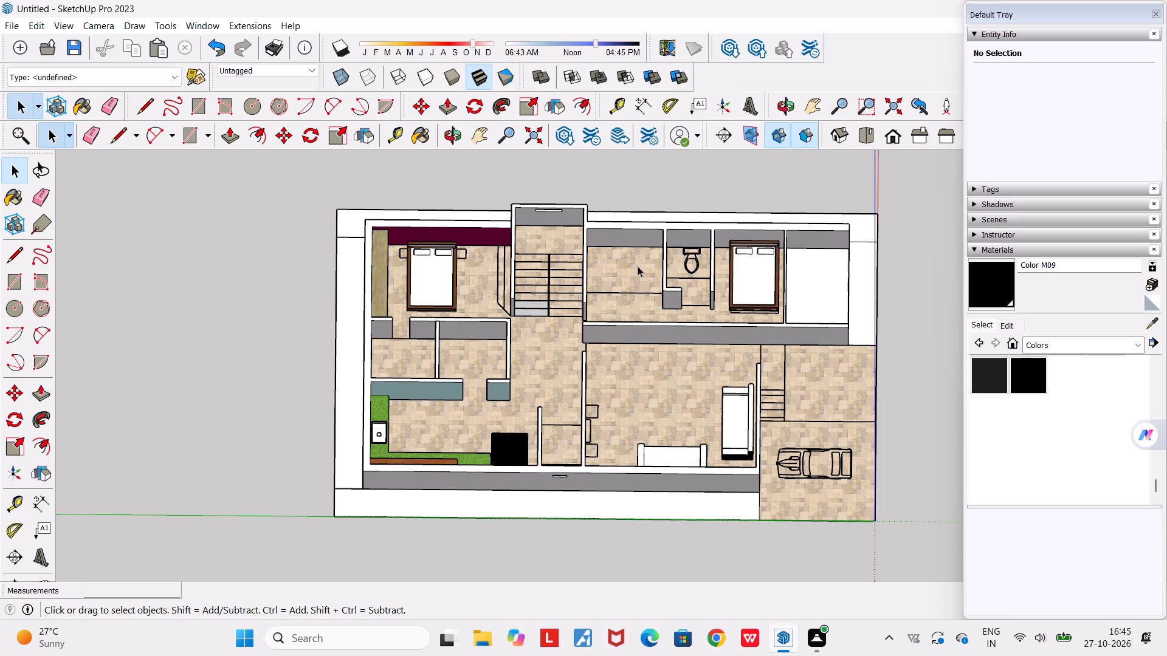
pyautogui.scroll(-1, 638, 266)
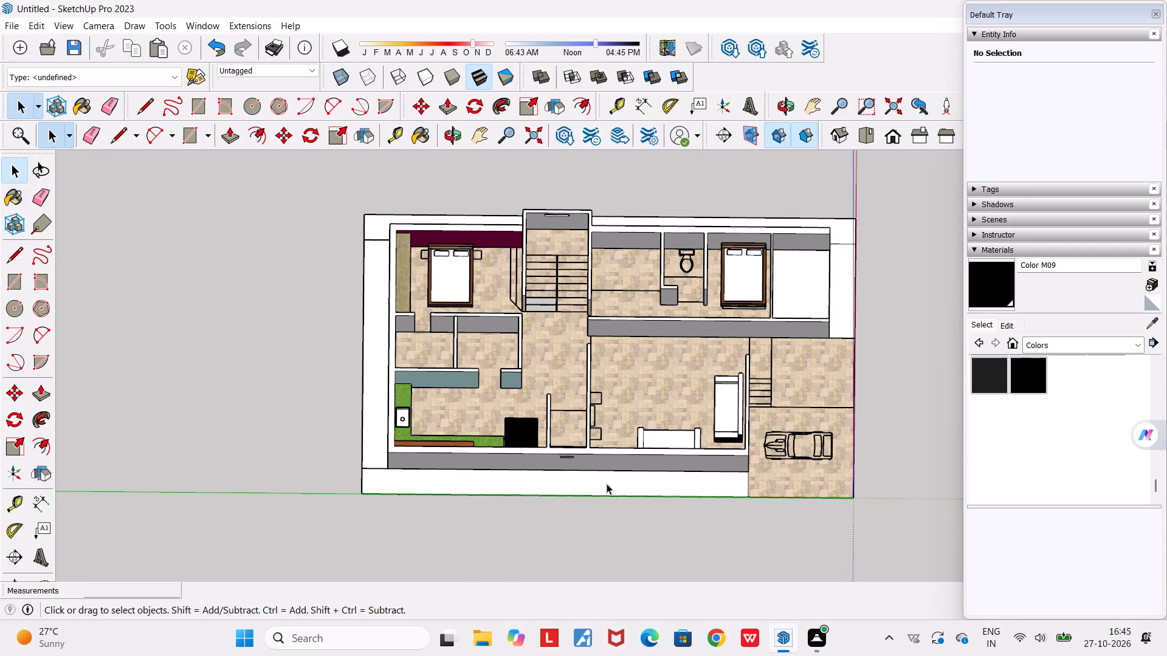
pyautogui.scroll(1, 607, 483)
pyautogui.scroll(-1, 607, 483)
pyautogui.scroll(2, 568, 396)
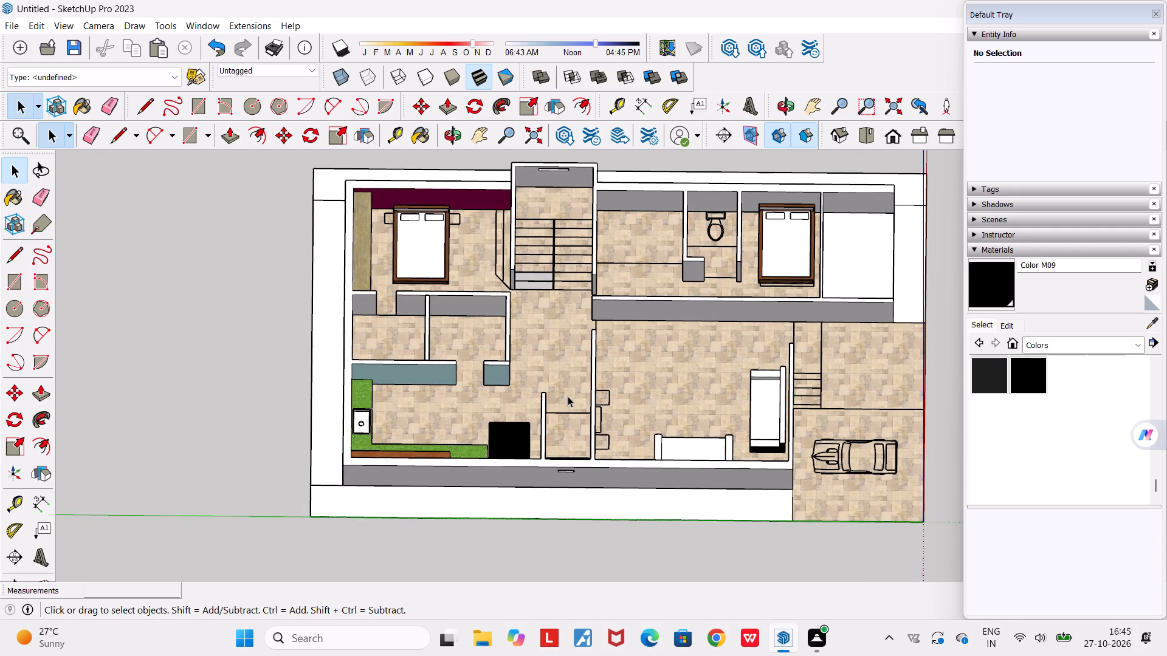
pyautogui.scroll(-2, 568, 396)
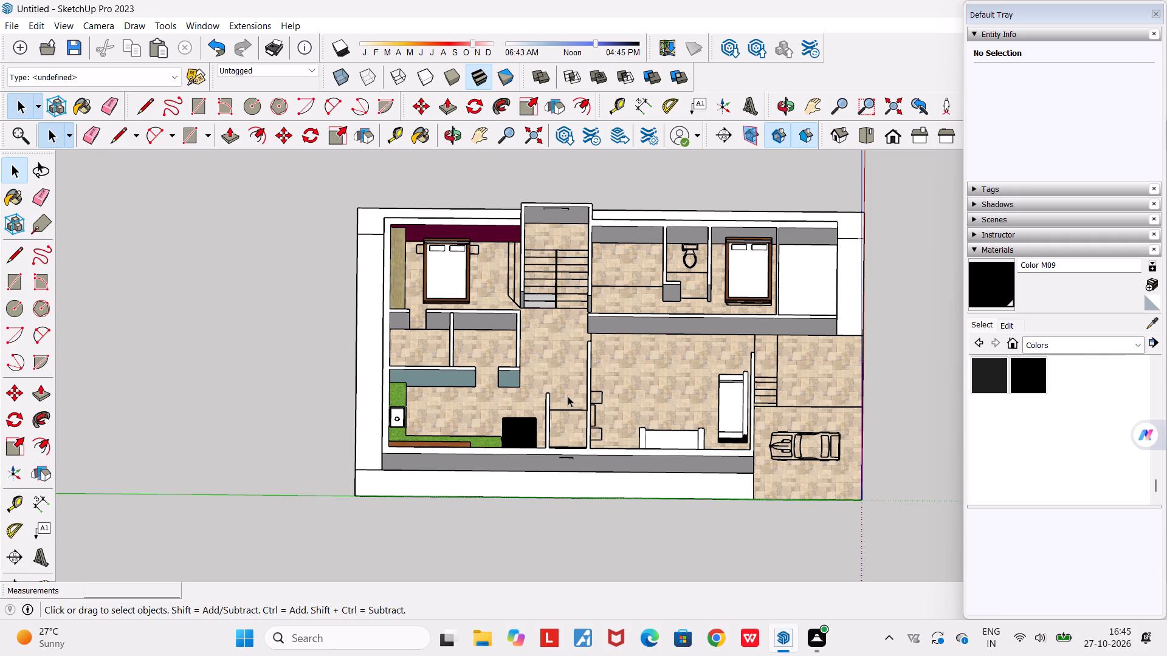
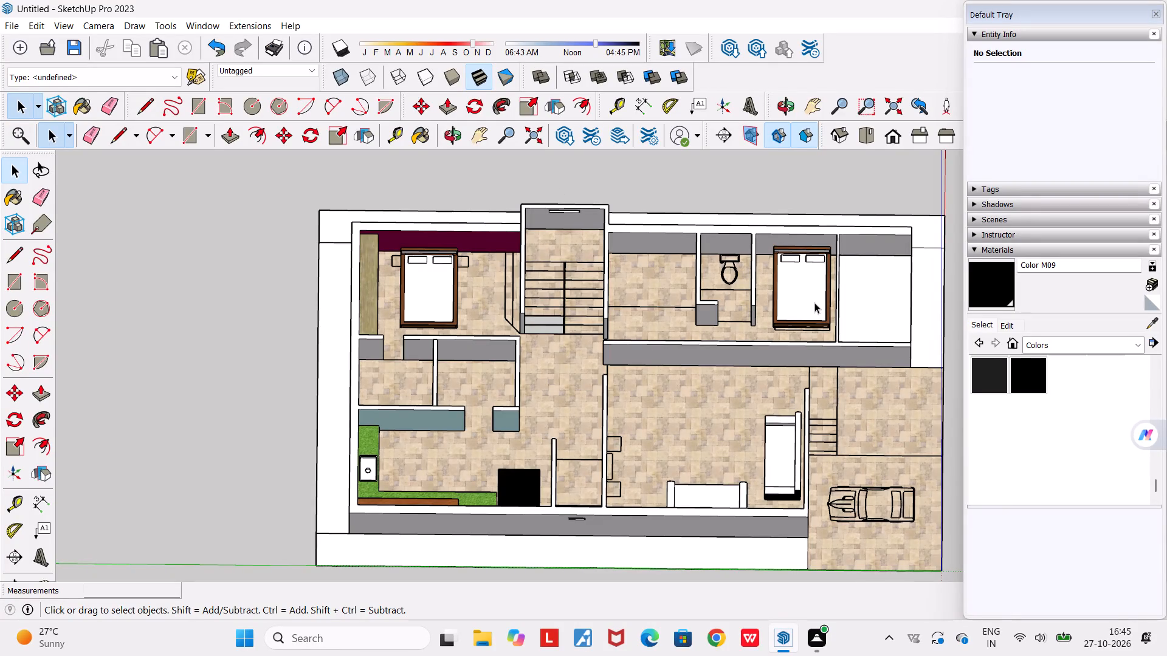
# Review the whole furnished floor from overhead, from the bedrooms and staircase to the kitchen, living room and car porch.
pyautogui.scroll(-5, 784, 343)
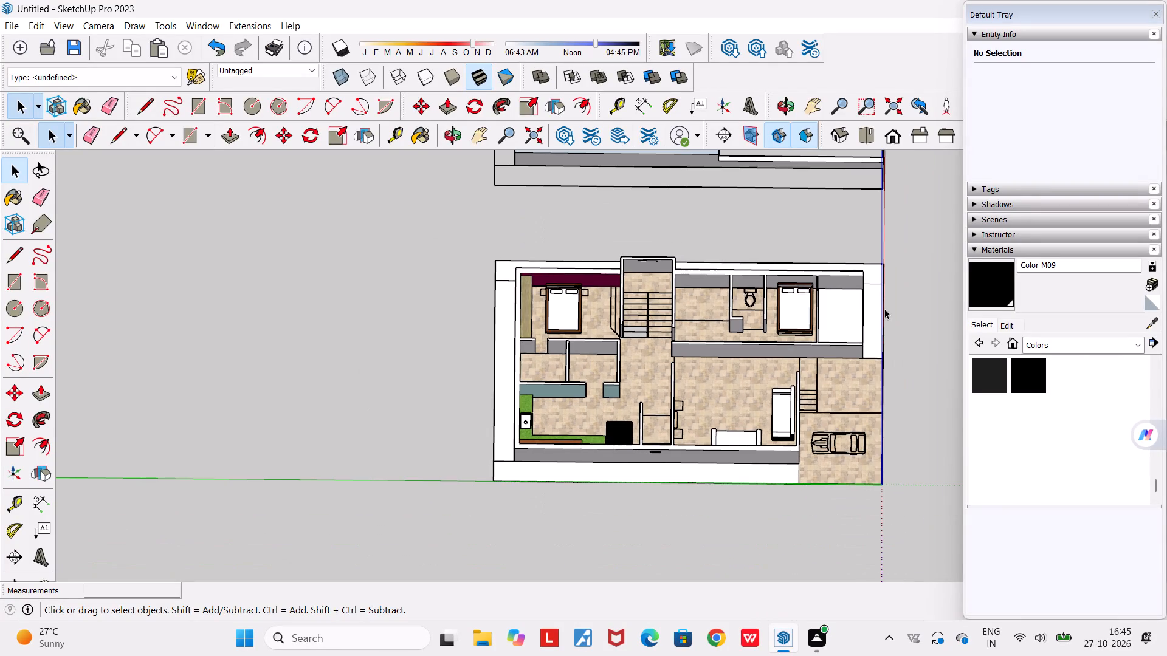
pyautogui.scroll(4, 878, 346)
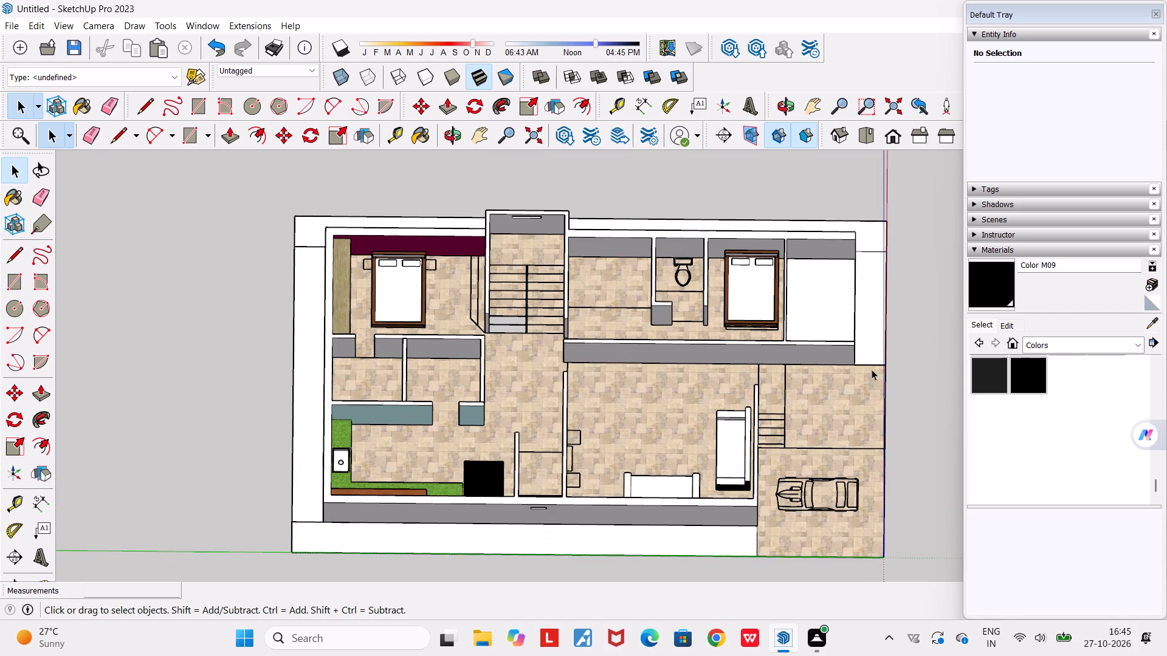
pyautogui.scroll(1, 872, 369)
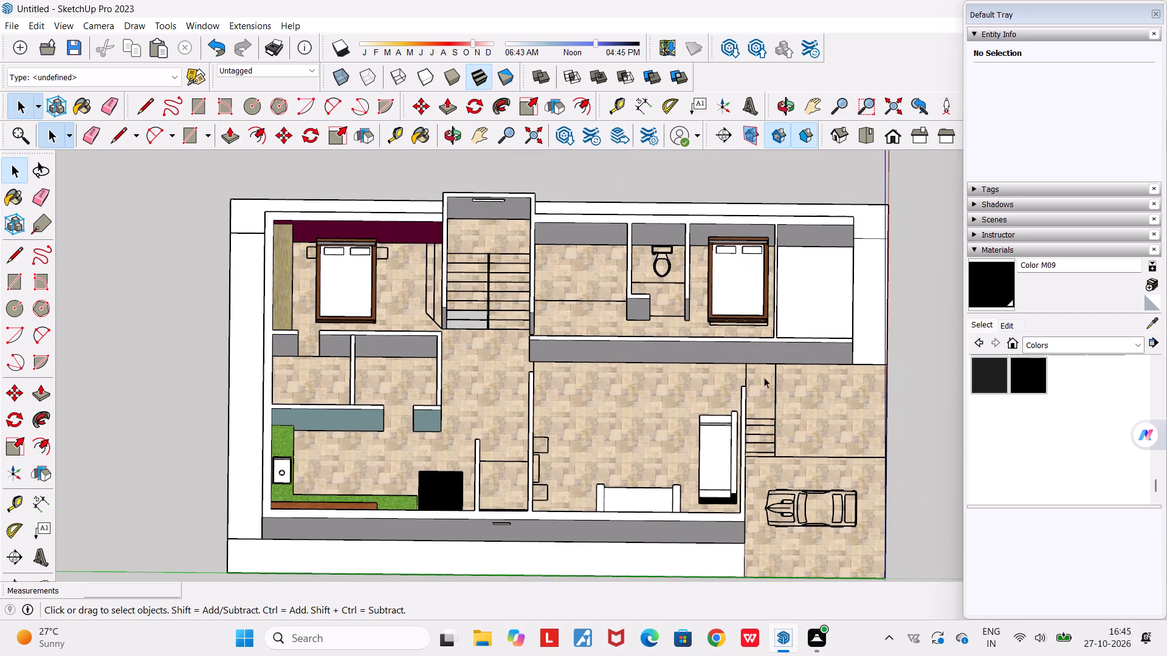
pyautogui.press('h')
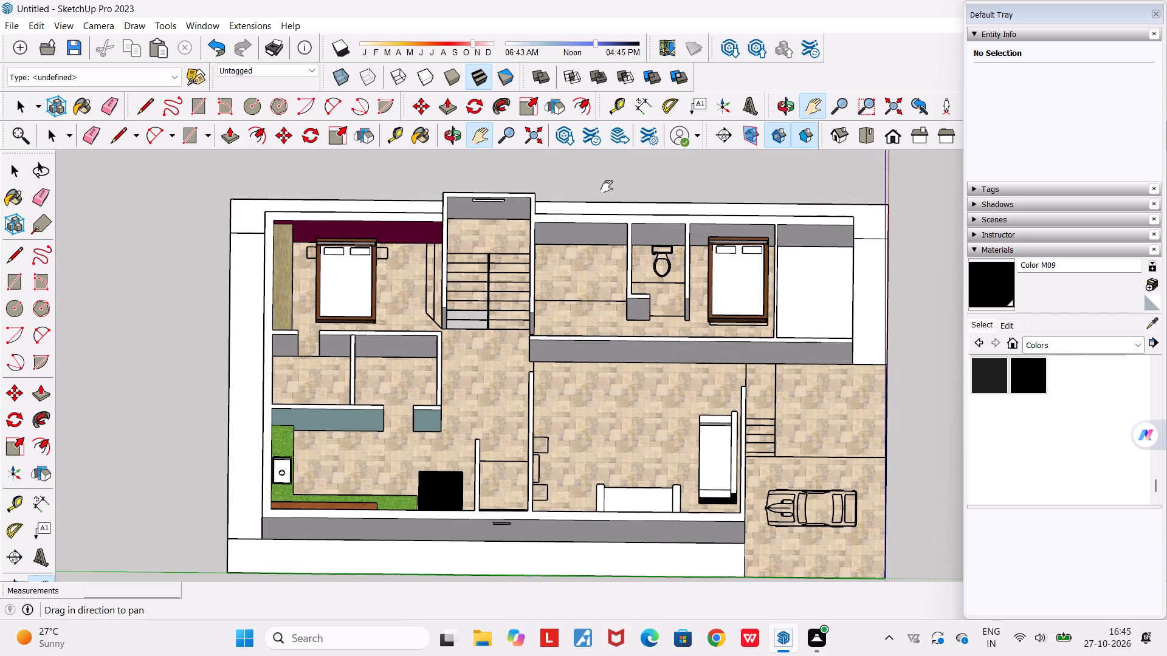
pyautogui.moveTo(588, 287); pyautogui.dragTo(551, 268)
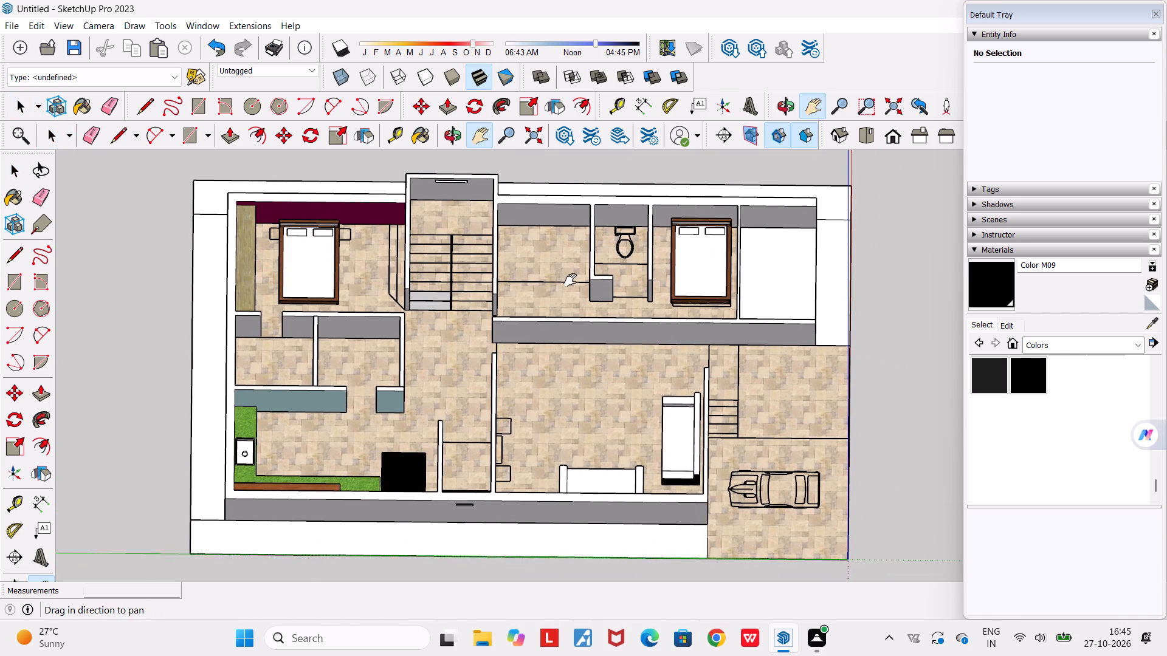
pyautogui.scroll(1, 570, 280)
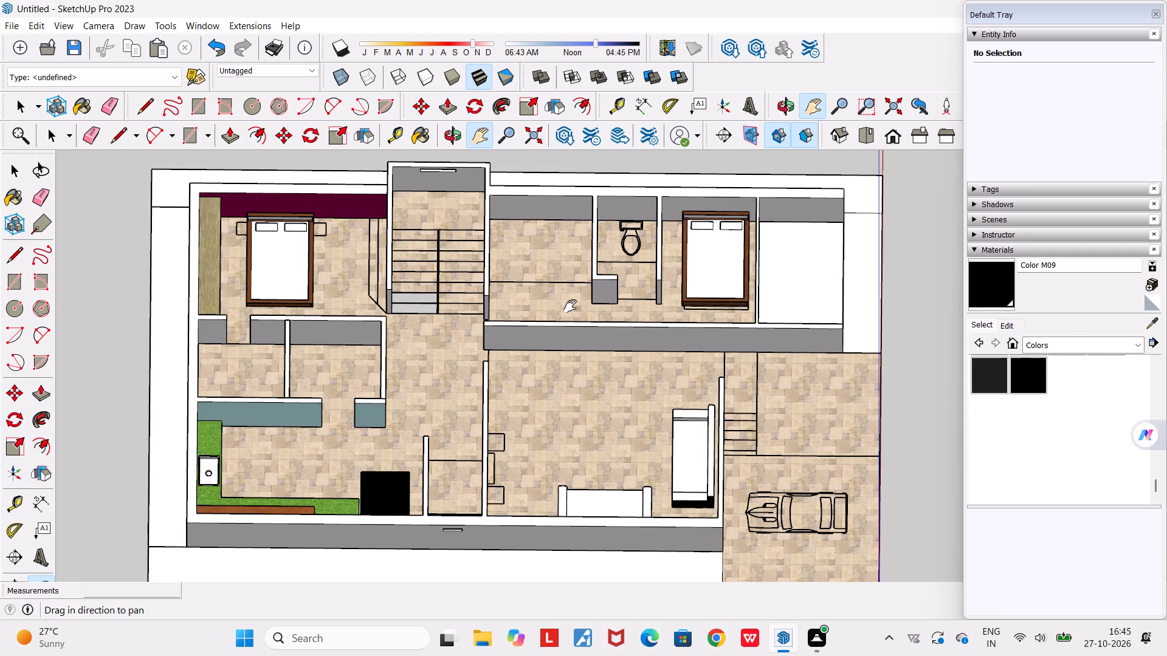
pyautogui.scroll(-1, 570, 306)
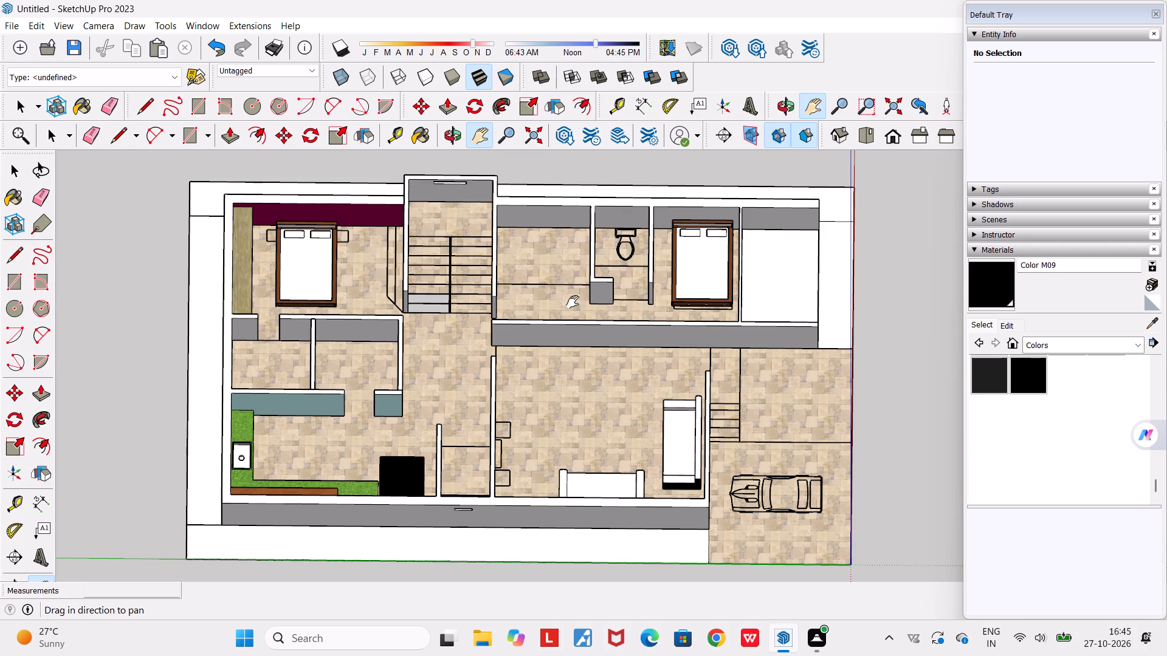
pyautogui.press('Escape')
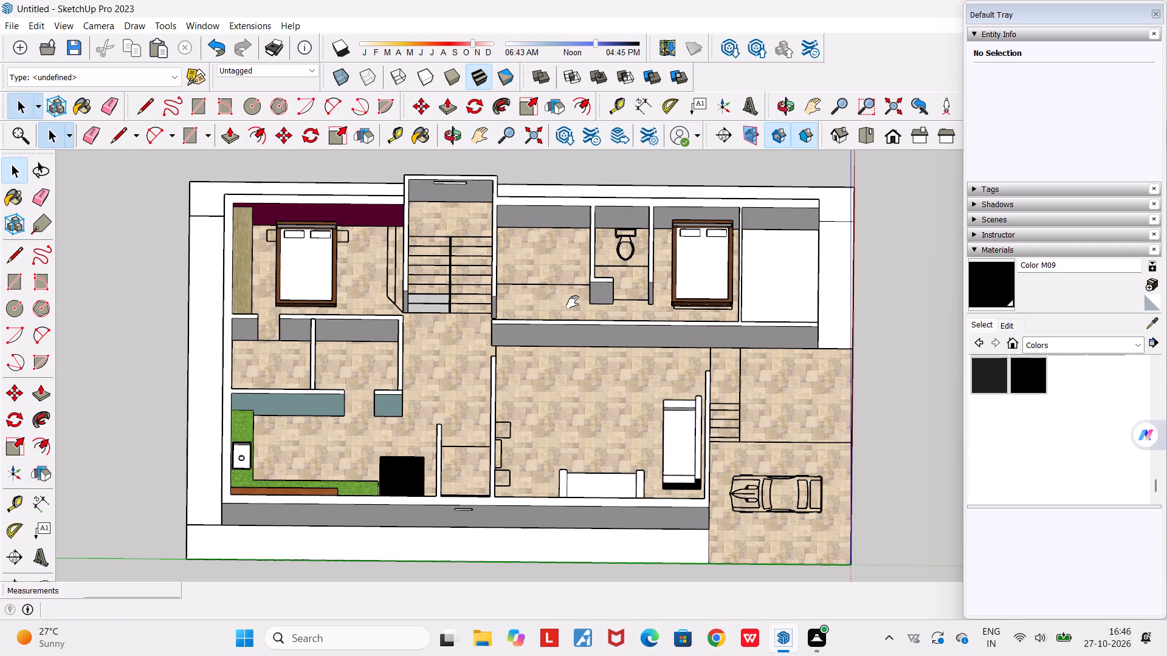
pyautogui.press('space')
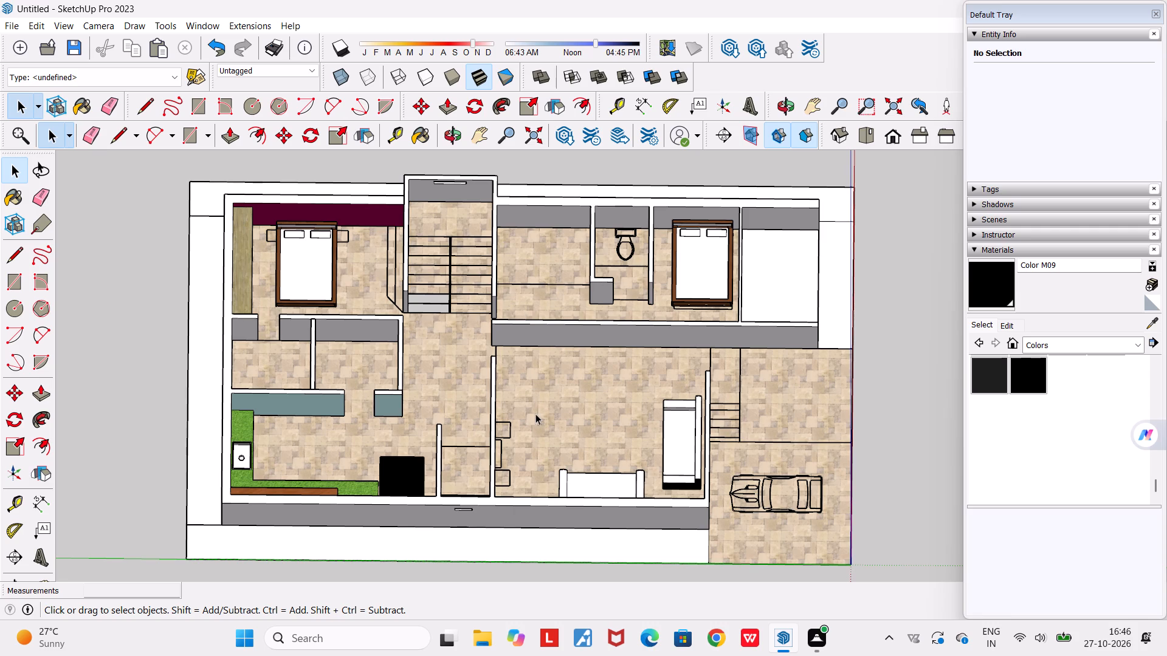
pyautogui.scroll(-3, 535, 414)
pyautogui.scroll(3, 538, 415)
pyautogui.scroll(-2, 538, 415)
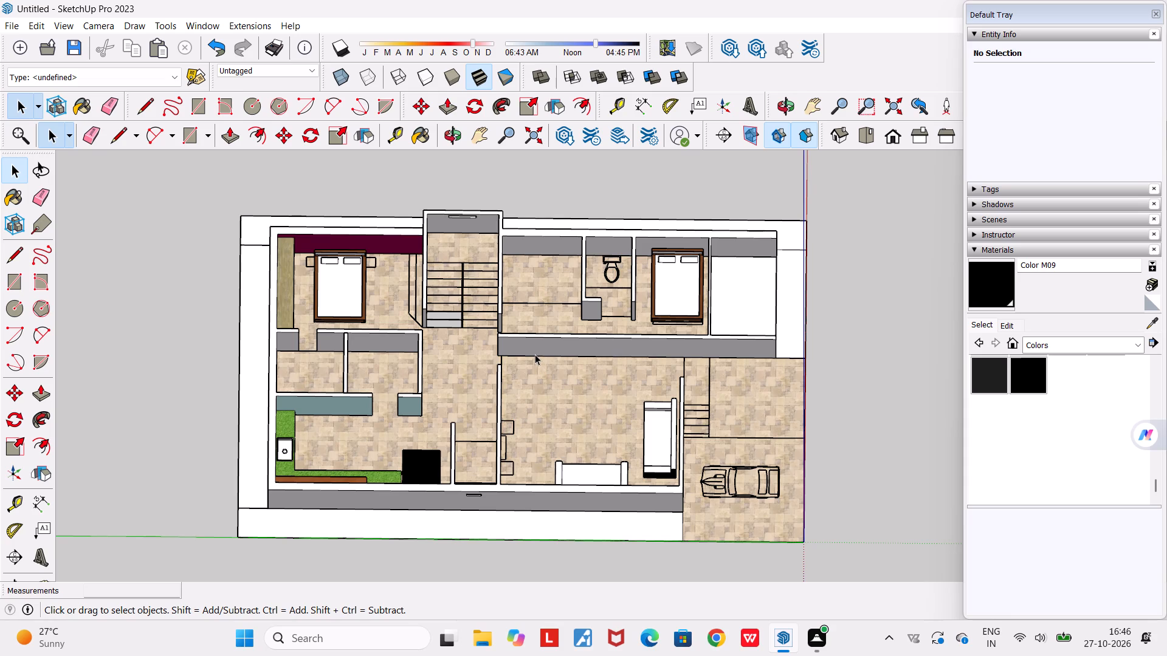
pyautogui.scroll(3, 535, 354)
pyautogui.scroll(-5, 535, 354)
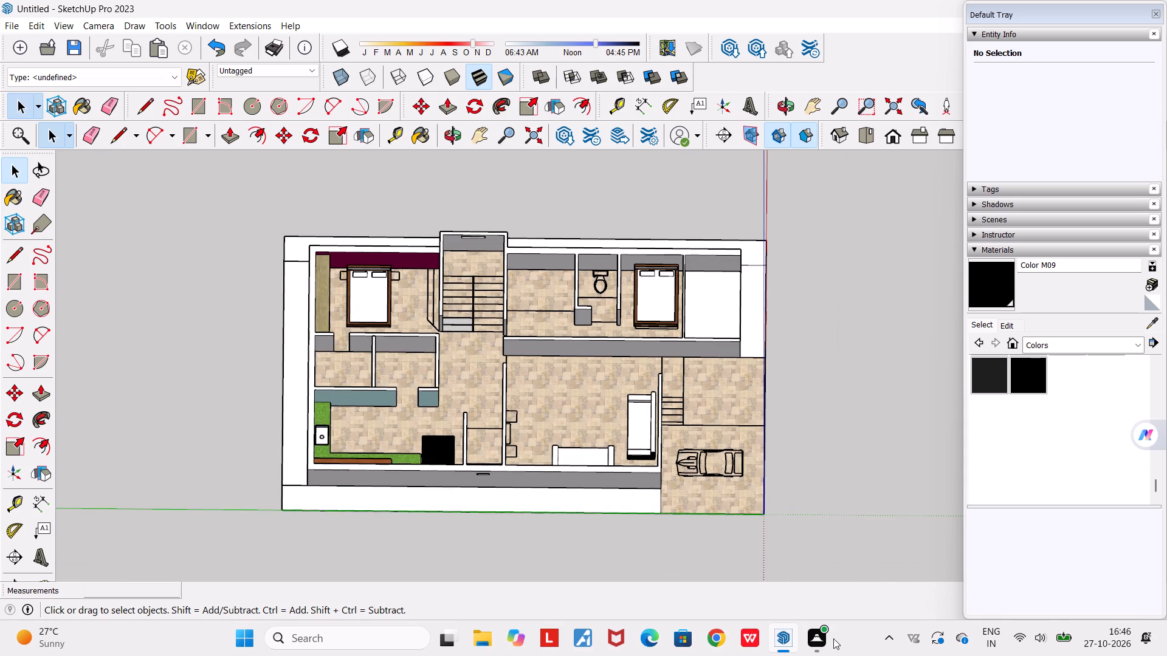
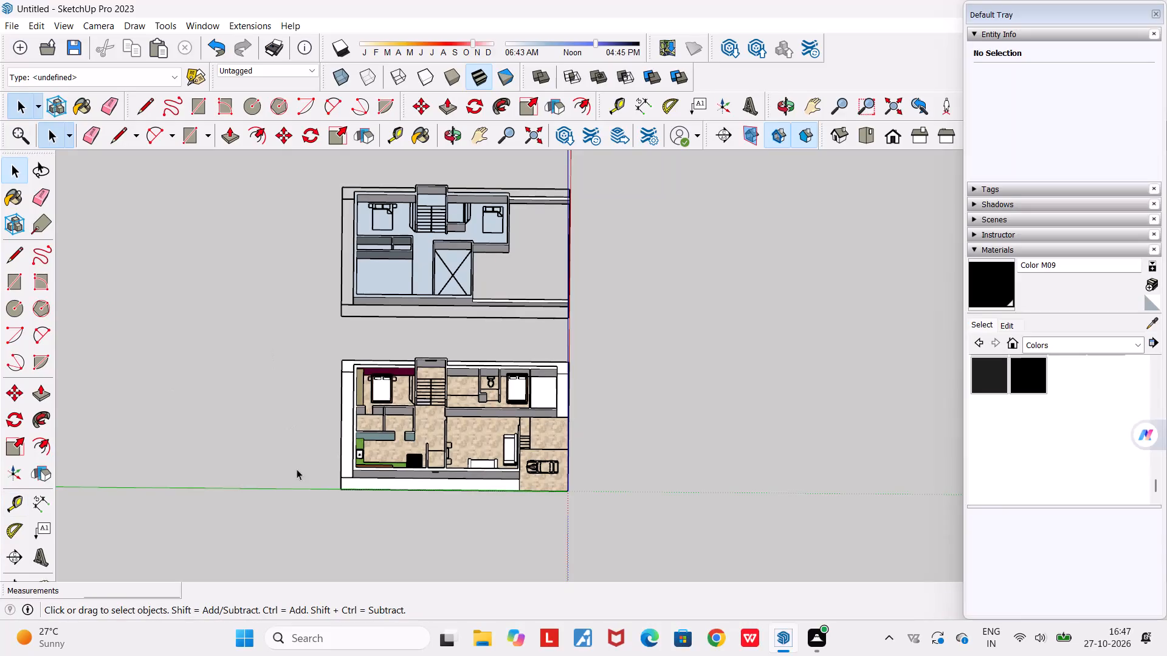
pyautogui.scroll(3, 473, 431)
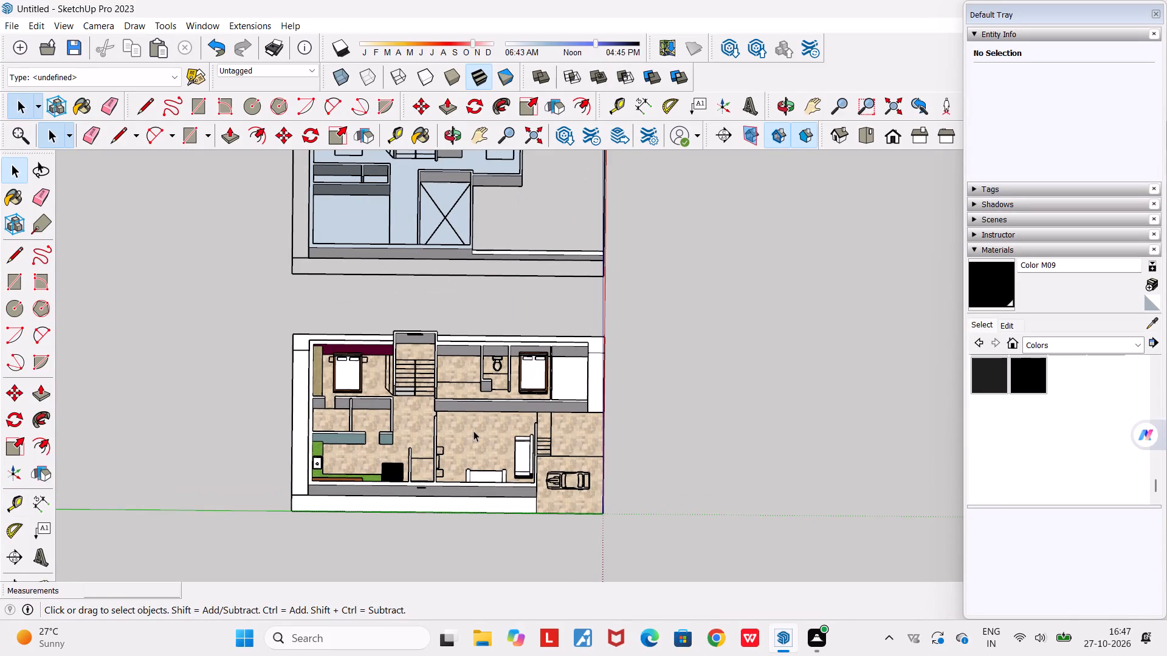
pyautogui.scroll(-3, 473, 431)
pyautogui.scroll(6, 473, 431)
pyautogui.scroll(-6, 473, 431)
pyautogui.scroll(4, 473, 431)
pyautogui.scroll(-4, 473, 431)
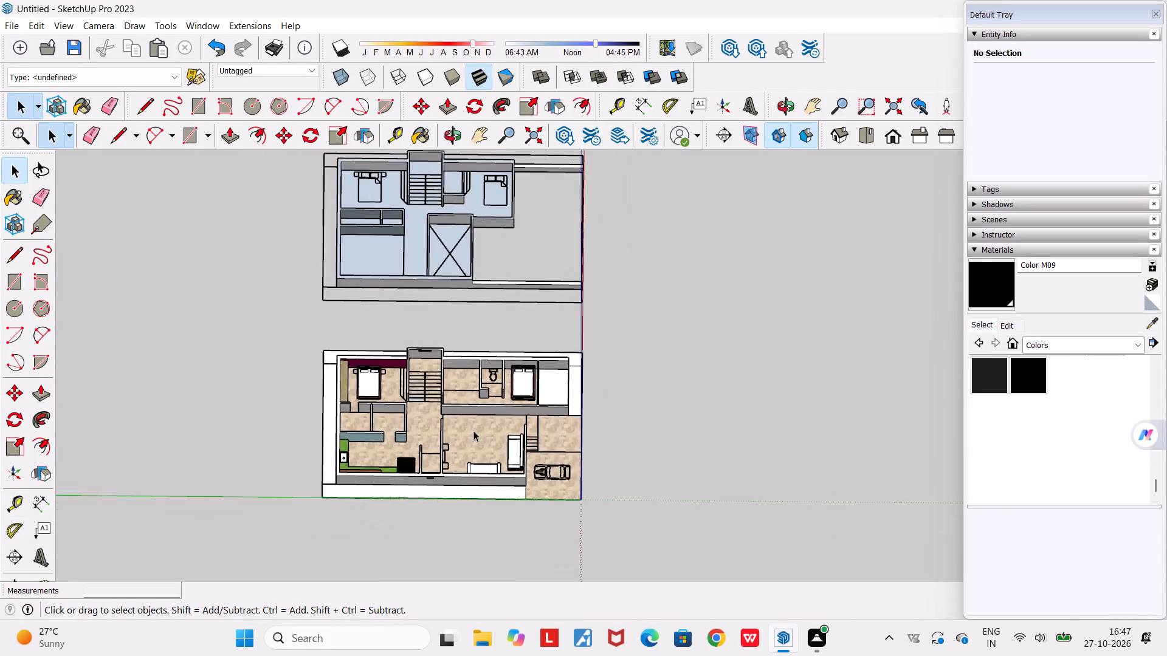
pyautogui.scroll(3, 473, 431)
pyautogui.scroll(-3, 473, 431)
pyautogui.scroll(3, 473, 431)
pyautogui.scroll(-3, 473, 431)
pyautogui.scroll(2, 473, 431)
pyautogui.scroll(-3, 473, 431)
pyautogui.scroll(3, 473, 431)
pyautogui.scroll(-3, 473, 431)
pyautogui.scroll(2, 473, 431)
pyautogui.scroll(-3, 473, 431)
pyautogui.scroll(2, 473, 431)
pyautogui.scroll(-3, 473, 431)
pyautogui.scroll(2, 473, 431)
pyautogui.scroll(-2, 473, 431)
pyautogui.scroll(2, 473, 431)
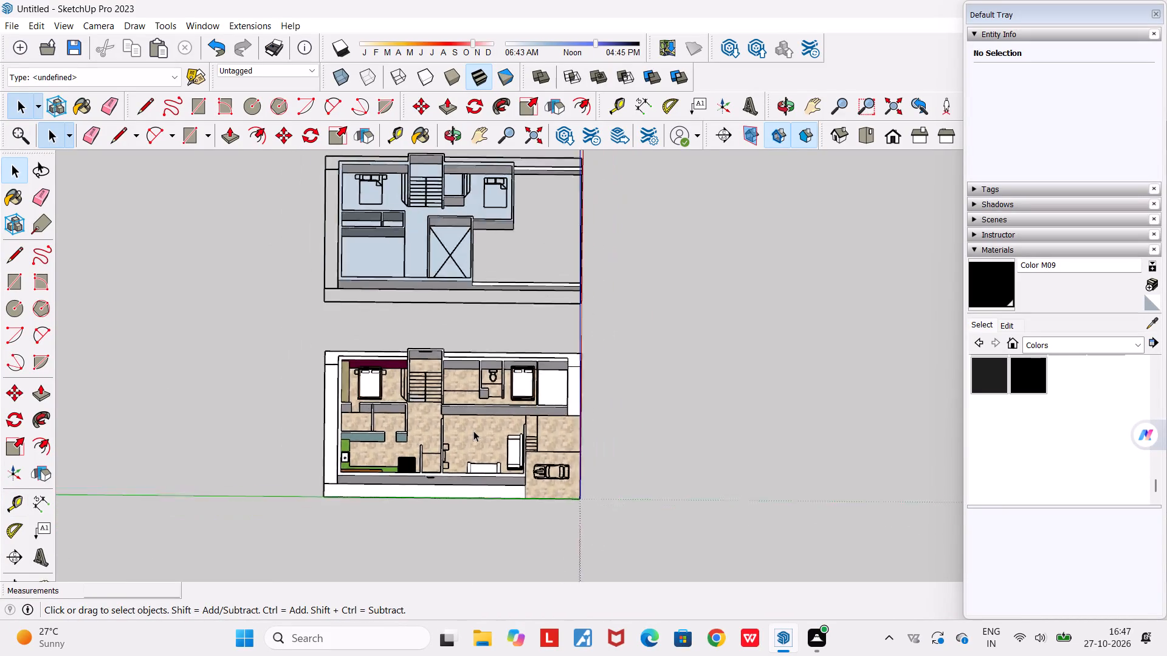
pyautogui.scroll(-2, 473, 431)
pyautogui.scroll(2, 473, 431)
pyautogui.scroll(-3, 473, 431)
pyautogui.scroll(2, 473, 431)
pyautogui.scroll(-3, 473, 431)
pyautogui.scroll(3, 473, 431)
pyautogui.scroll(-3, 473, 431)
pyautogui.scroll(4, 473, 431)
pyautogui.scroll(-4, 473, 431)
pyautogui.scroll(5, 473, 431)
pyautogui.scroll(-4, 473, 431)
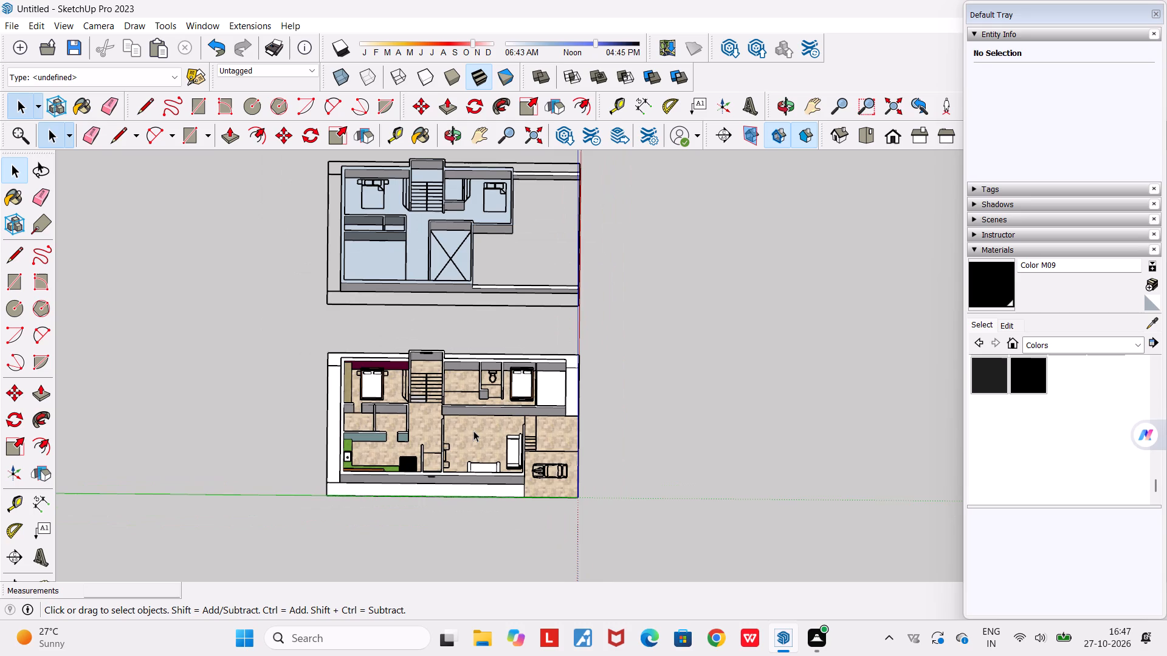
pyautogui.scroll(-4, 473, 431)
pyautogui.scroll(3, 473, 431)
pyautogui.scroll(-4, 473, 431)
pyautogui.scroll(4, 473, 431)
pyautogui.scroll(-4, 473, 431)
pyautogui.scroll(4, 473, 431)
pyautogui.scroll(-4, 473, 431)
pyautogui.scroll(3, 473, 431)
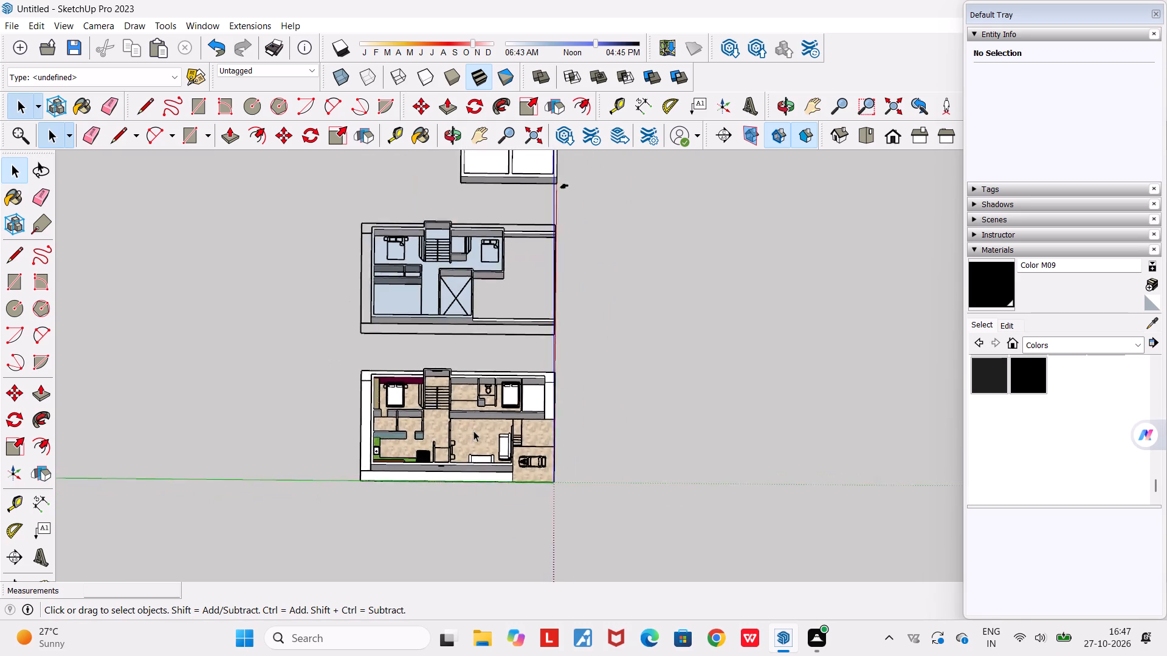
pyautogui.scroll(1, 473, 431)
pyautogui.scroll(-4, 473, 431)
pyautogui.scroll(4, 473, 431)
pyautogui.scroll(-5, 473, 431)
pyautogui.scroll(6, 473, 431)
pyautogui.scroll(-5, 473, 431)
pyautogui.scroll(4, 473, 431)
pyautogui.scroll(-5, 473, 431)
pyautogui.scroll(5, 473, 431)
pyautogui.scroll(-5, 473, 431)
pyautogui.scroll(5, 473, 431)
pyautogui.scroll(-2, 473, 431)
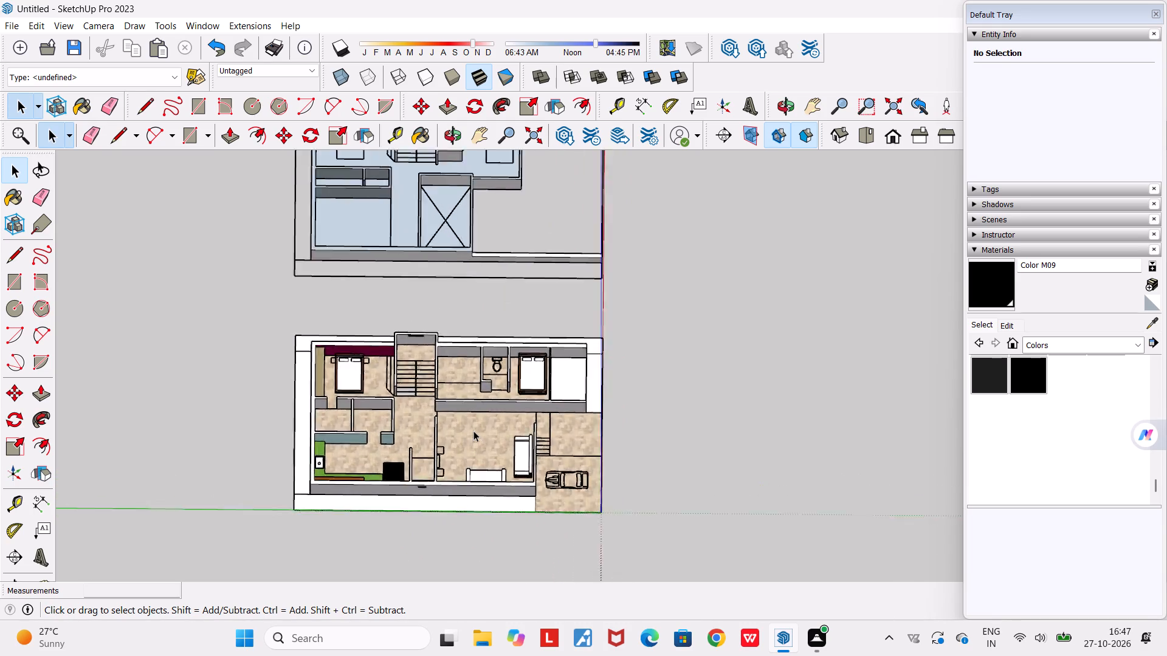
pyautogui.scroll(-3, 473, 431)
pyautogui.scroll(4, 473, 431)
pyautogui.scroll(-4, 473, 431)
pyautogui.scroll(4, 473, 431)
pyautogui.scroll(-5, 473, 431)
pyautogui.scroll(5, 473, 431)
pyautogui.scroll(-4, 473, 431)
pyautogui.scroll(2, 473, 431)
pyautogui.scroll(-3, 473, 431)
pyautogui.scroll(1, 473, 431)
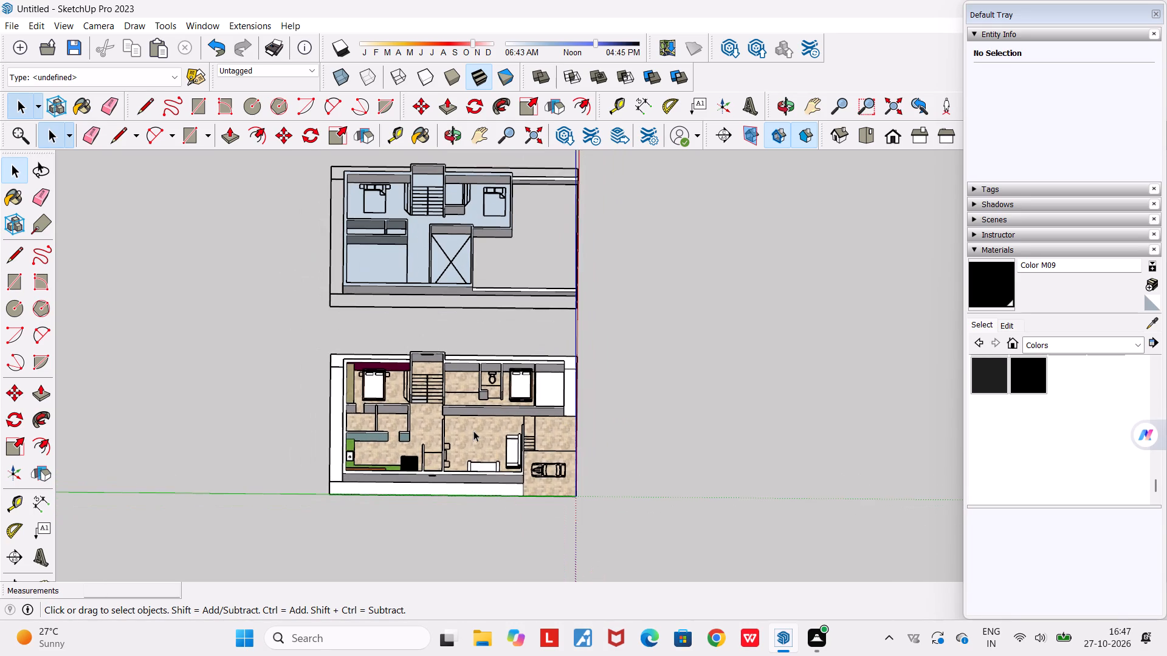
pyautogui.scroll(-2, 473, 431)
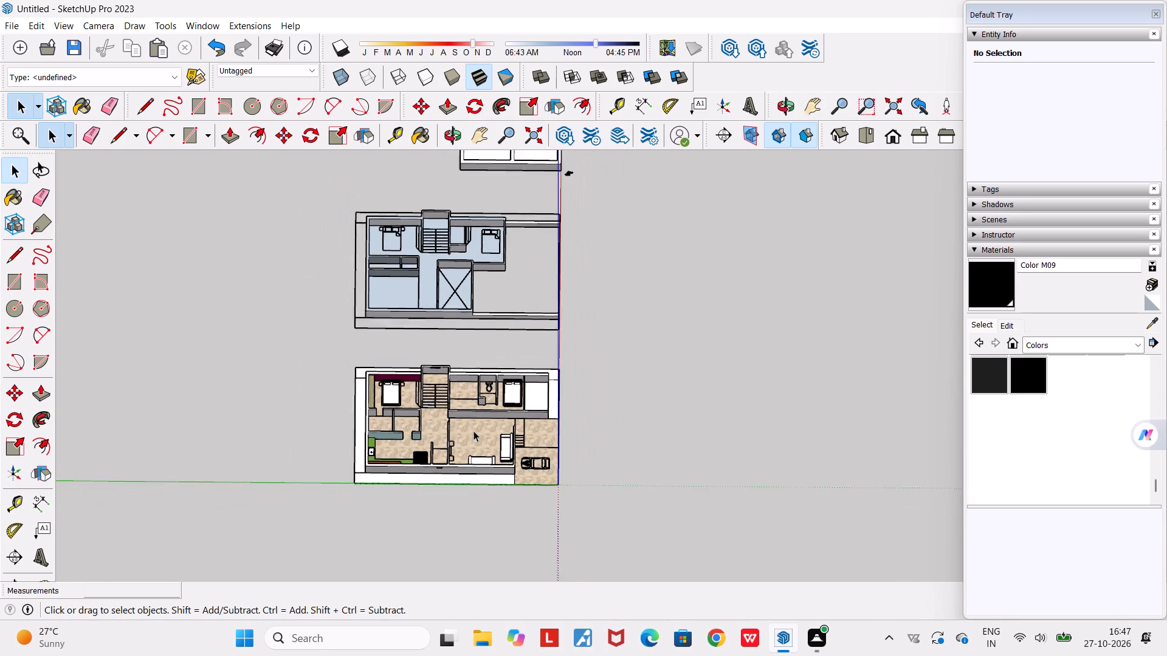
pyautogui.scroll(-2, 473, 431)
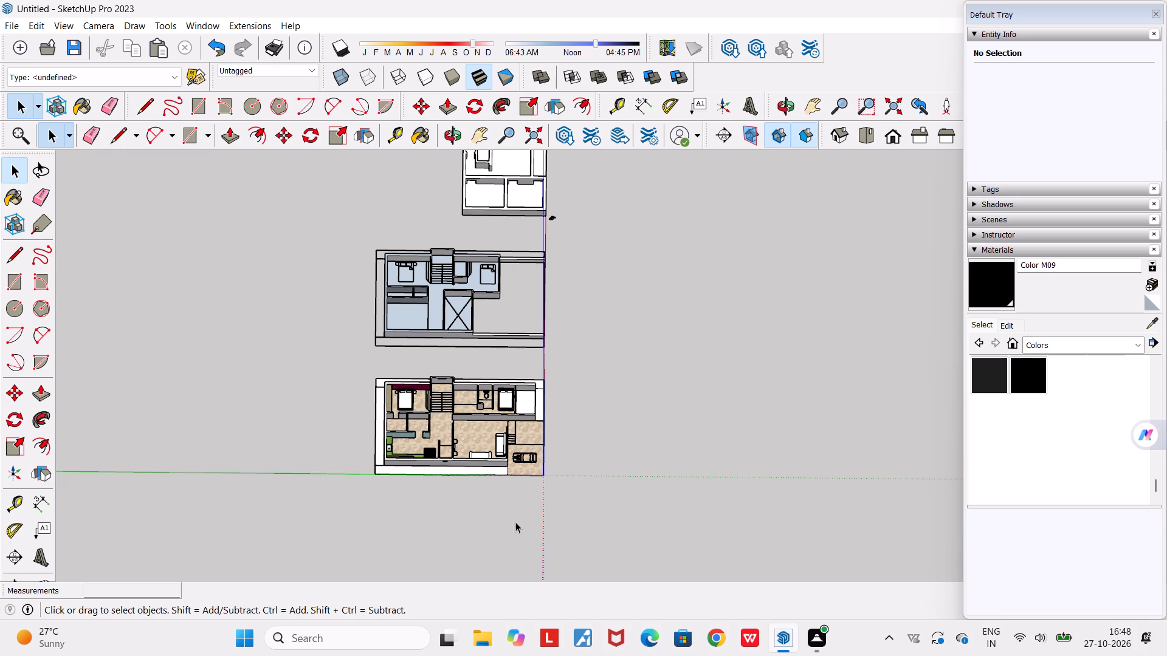
# Examine the furnished ground floor from overhead and from the car porch side, checking the bedrooms, kitchen and living room.
pyautogui.scroll(7, 410, 394)
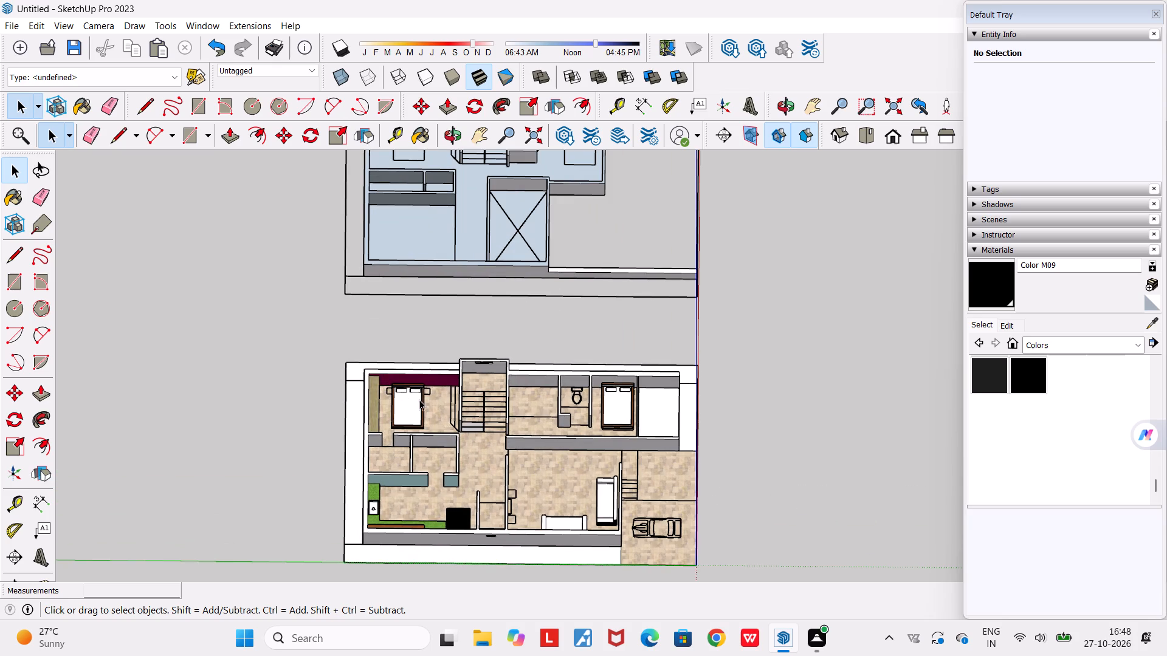
pyautogui.scroll(1, 424, 411)
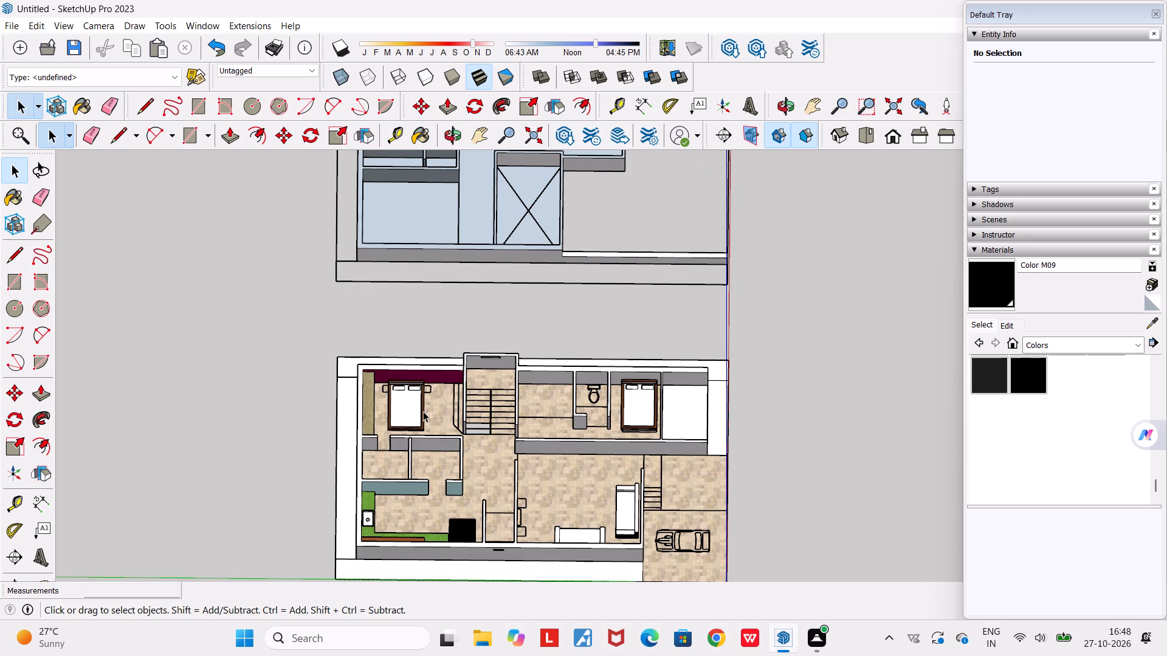
pyautogui.scroll(2, 423, 411)
pyautogui.scroll(-3, 423, 411)
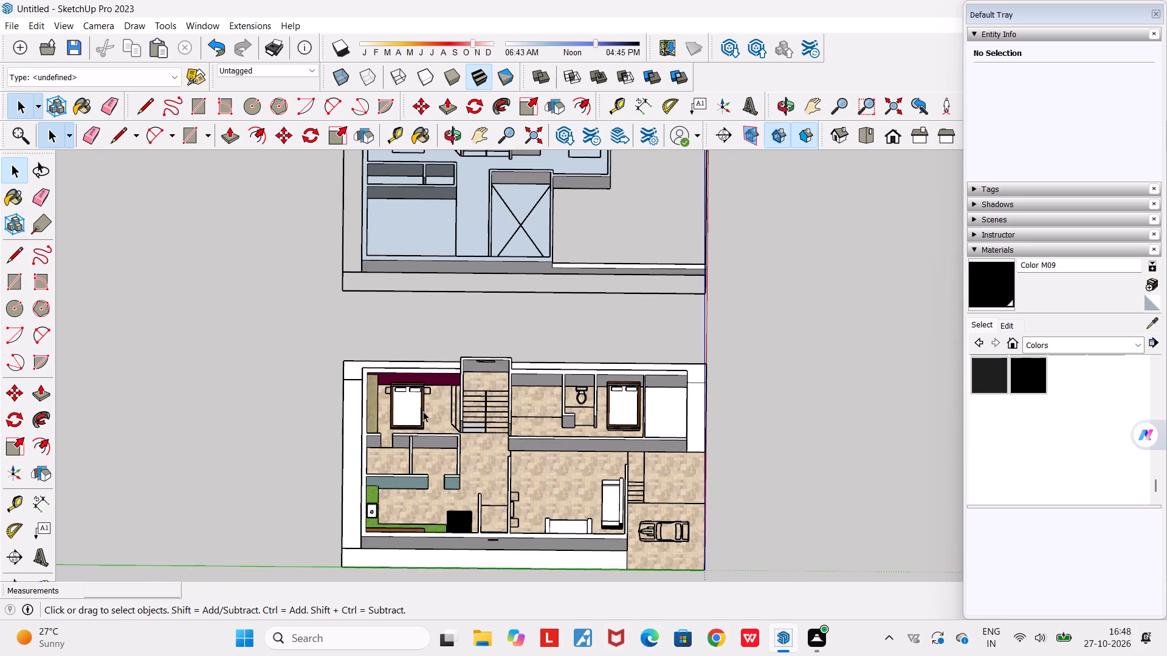
pyautogui.scroll(1, 423, 411)
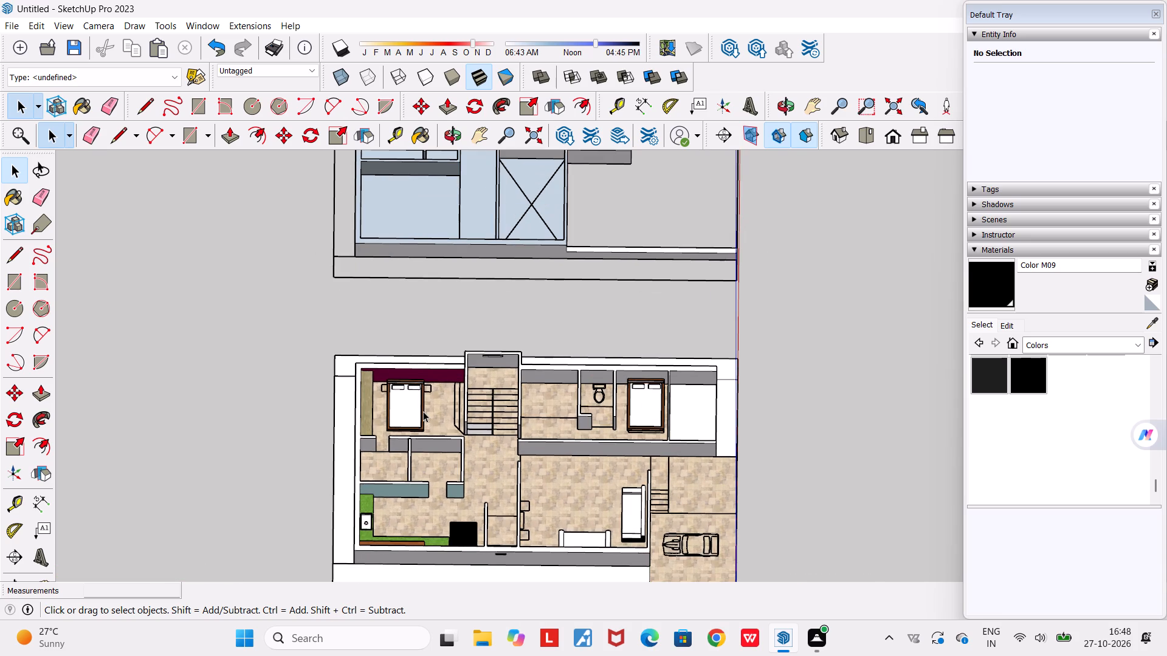
pyautogui.scroll(-3, 423, 411)
pyautogui.scroll(3, 423, 411)
pyautogui.scroll(-4, 423, 411)
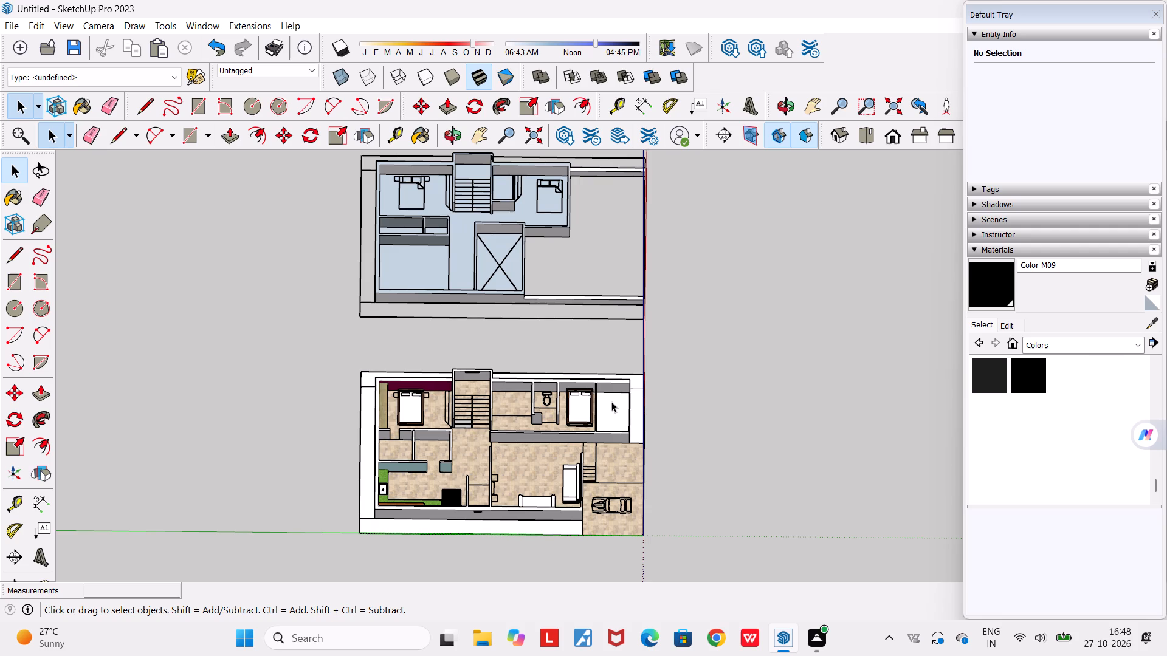
pyautogui.scroll(3, 508, 487)
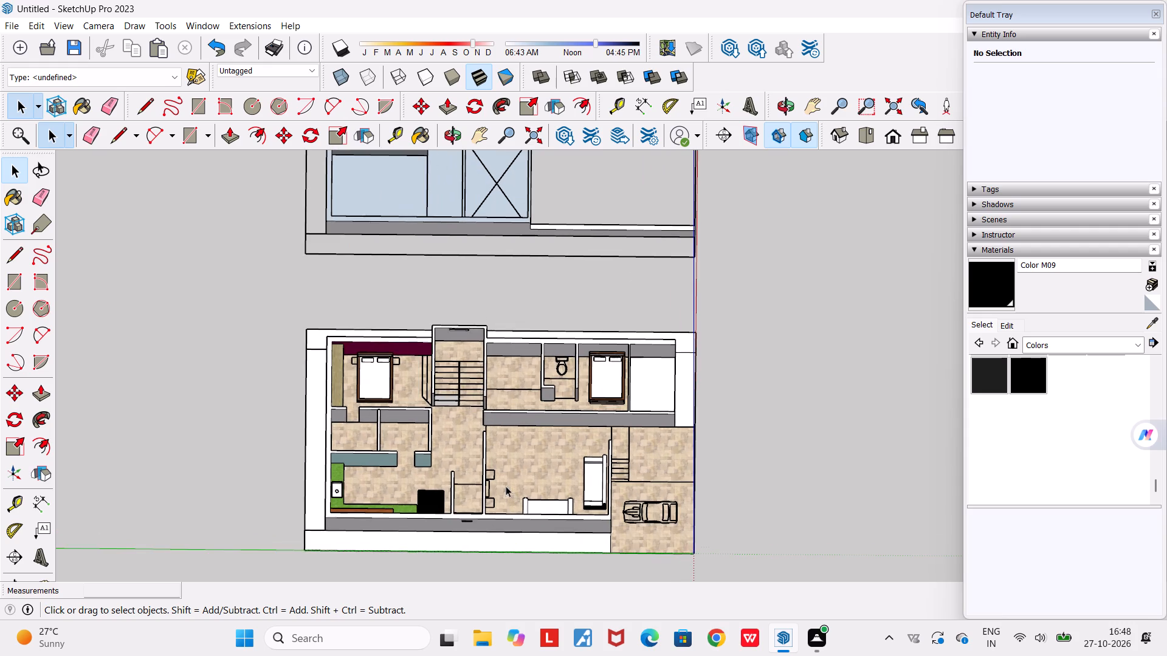
pyautogui.scroll(2, 514, 461)
pyautogui.moveTo(520, 463); pyautogui.dragTo(520, 463, button='middle')
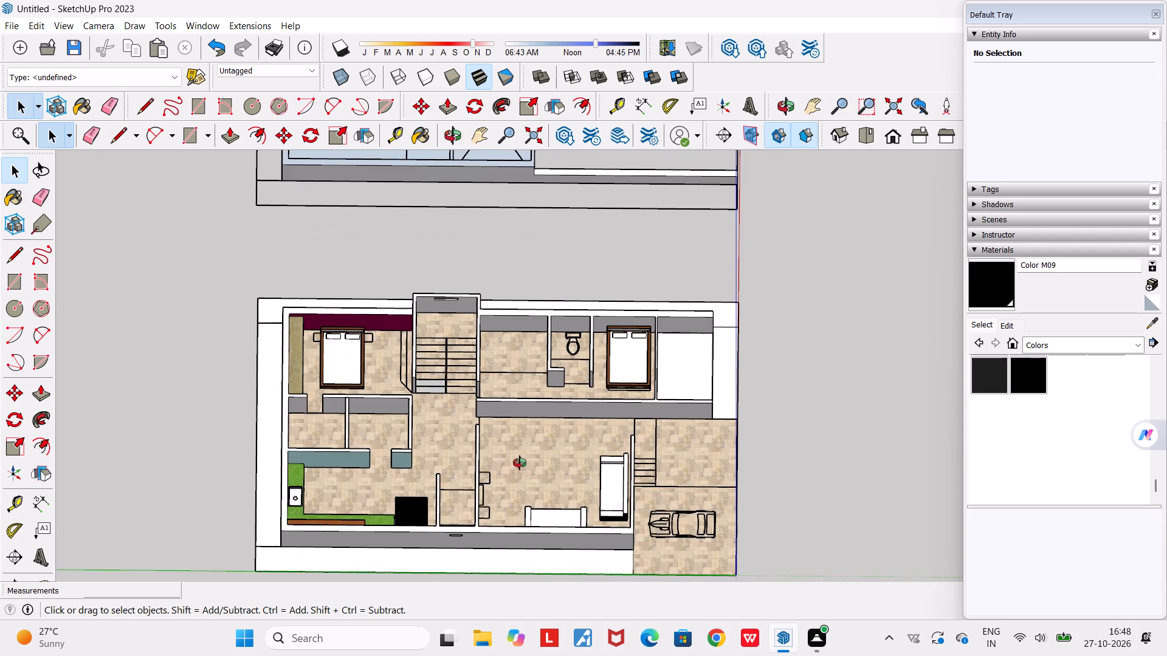
pyautogui.moveTo(520, 463); pyautogui.dragTo(503, 456, button='middle')
pyautogui.scroll(-4, 503, 456)
pyautogui.scroll(4, 503, 456)
pyautogui.scroll(-3, 503, 456)
pyautogui.moveTo(517, 460); pyautogui.dragTo(531, 467, button='middle')
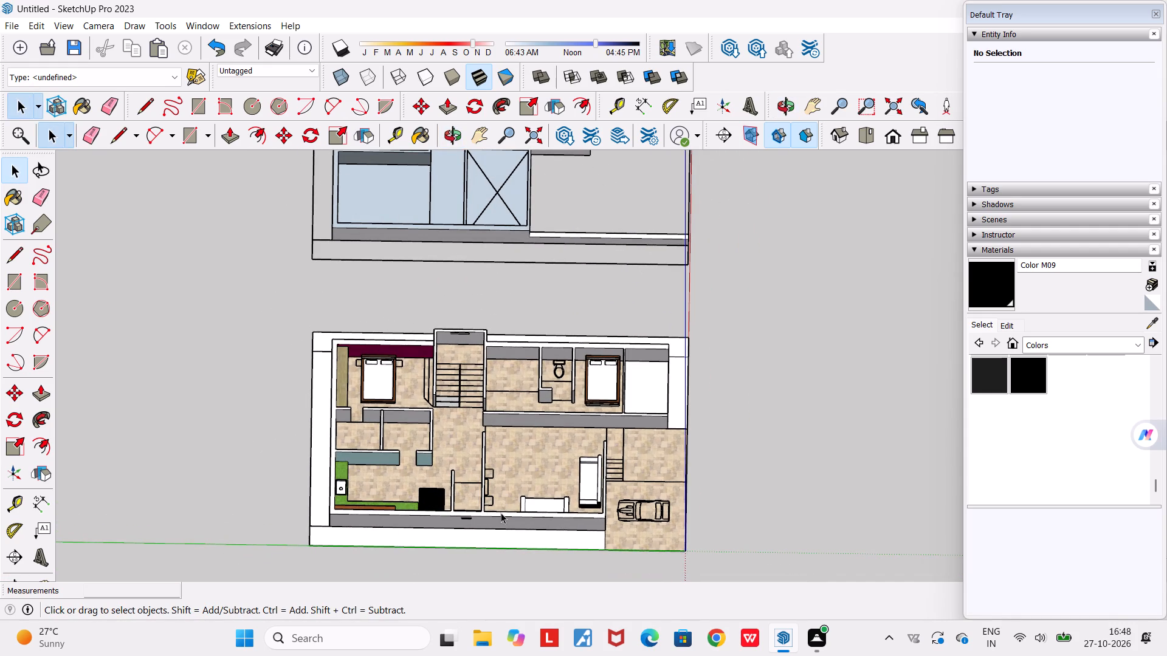
pyautogui.scroll(5, 501, 513)
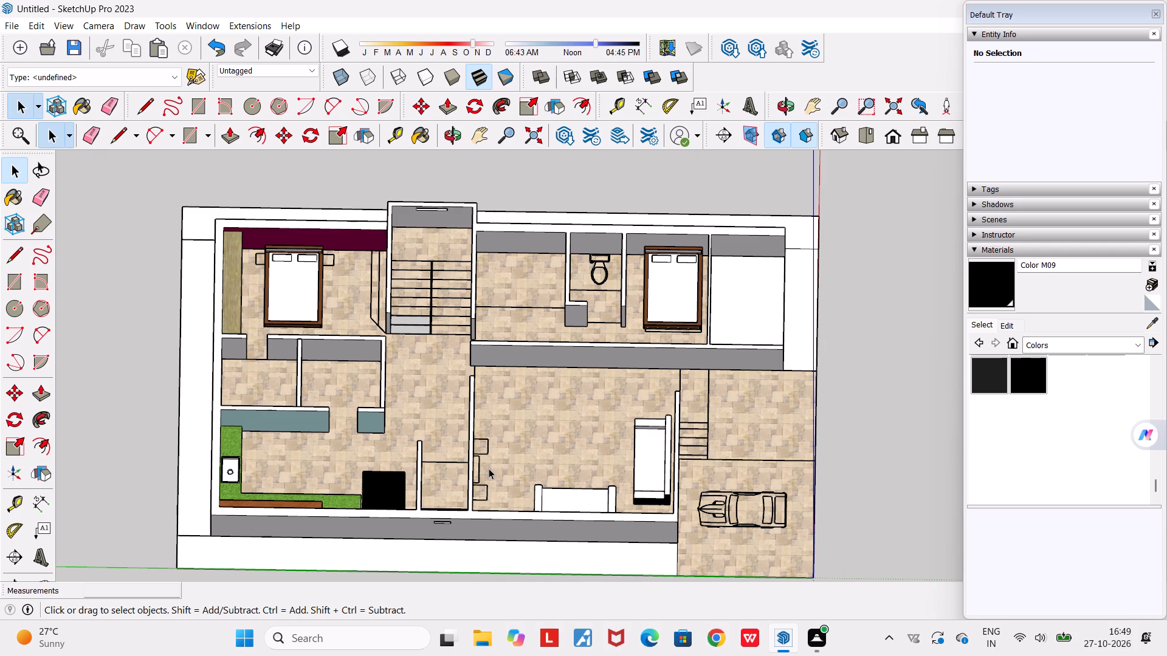
pyautogui.scroll(-1, 489, 468)
pyautogui.press('h')
pyautogui.moveTo(497, 473); pyautogui.dragTo(513, 421)
pyautogui.scroll(1, 512, 428)
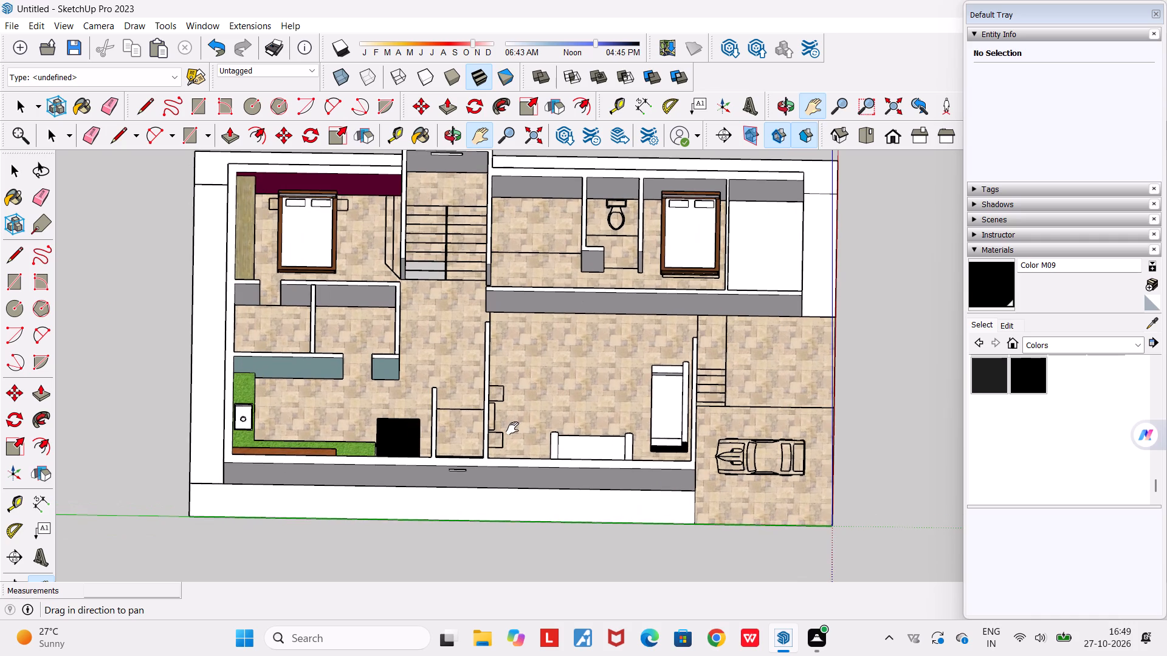
pyautogui.scroll(-1, 512, 428)
pyautogui.moveTo(531, 429); pyautogui.dragTo(469, 412, button='middle')
pyautogui.scroll(-5, 469, 412)
pyautogui.moveTo(586, 440); pyautogui.dragTo(445, 360, button='middle')
pyautogui.moveTo(606, 412); pyautogui.dragTo(321, 321, button='middle')
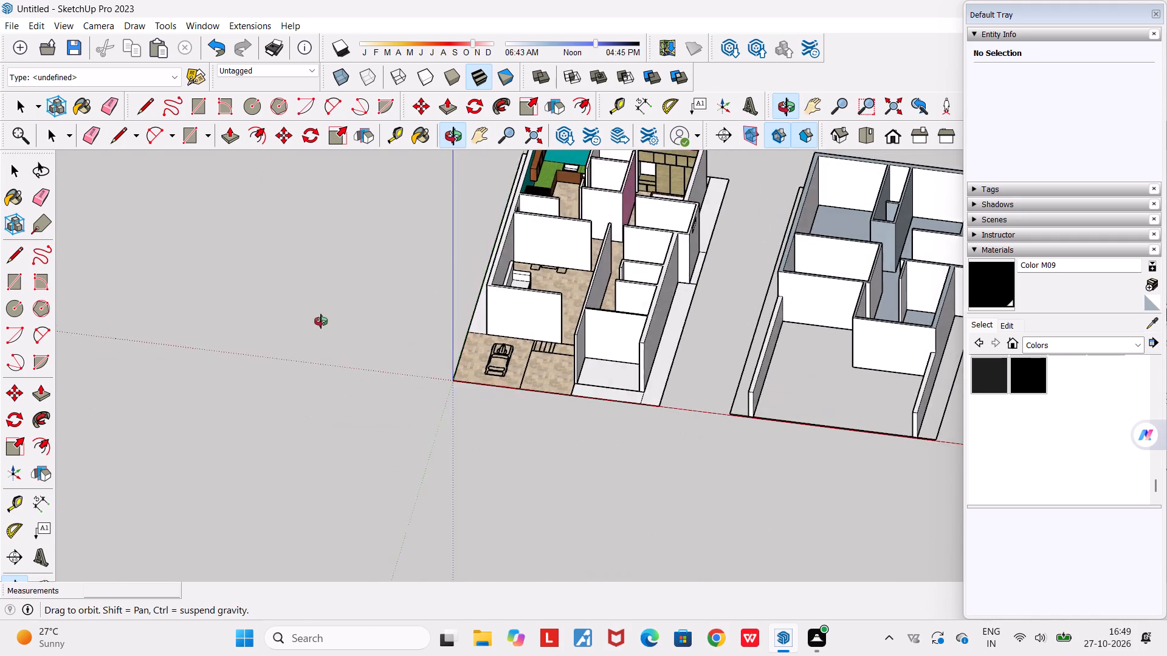
pyautogui.moveTo(321, 321); pyautogui.dragTo(311, 315, button='middle')
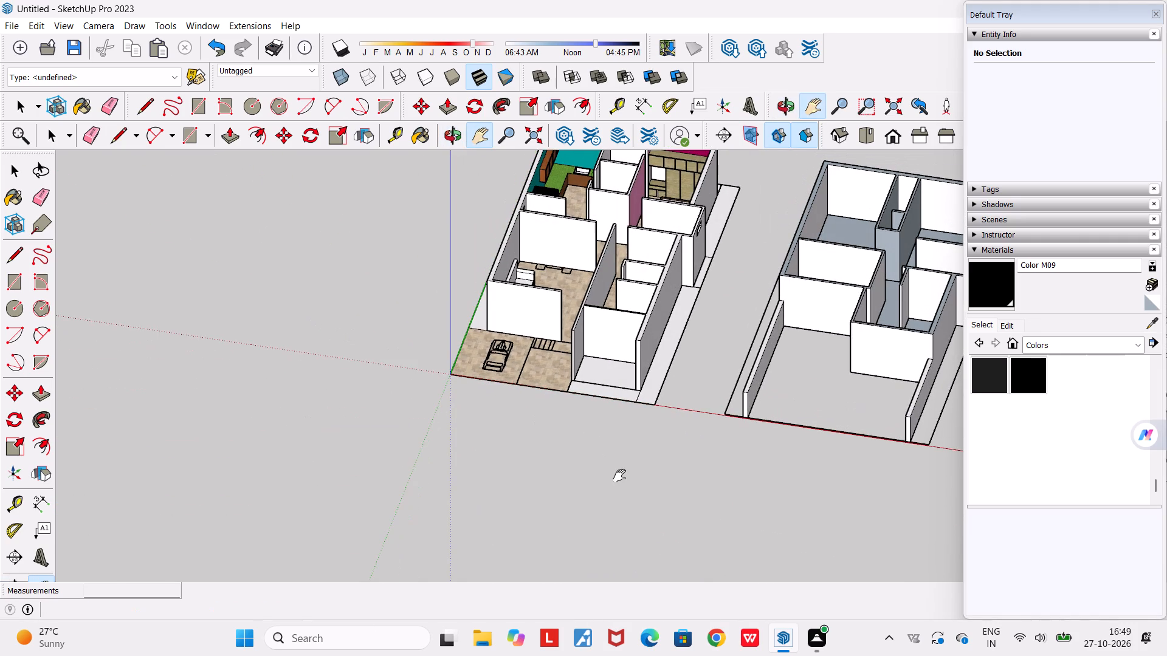
# In top view, draw a rectangle about 1698 × 396 mm around the three small outlines along the living room's partition wall.
pyautogui.scroll(5, 560, 261)
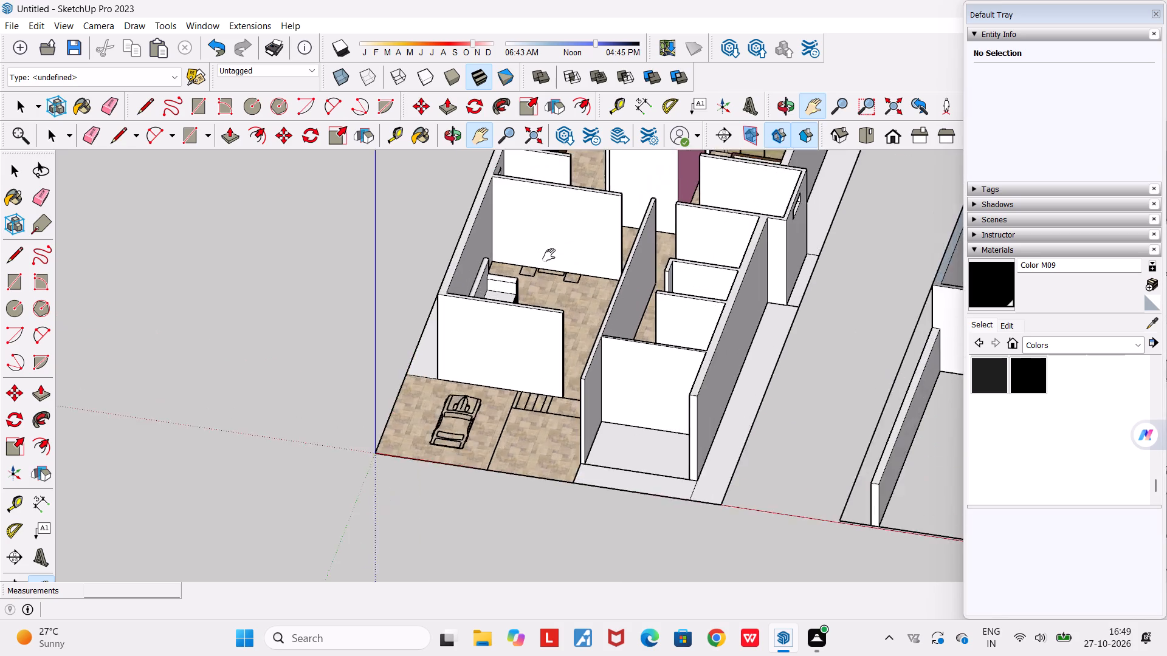
pyautogui.scroll(10, 549, 255)
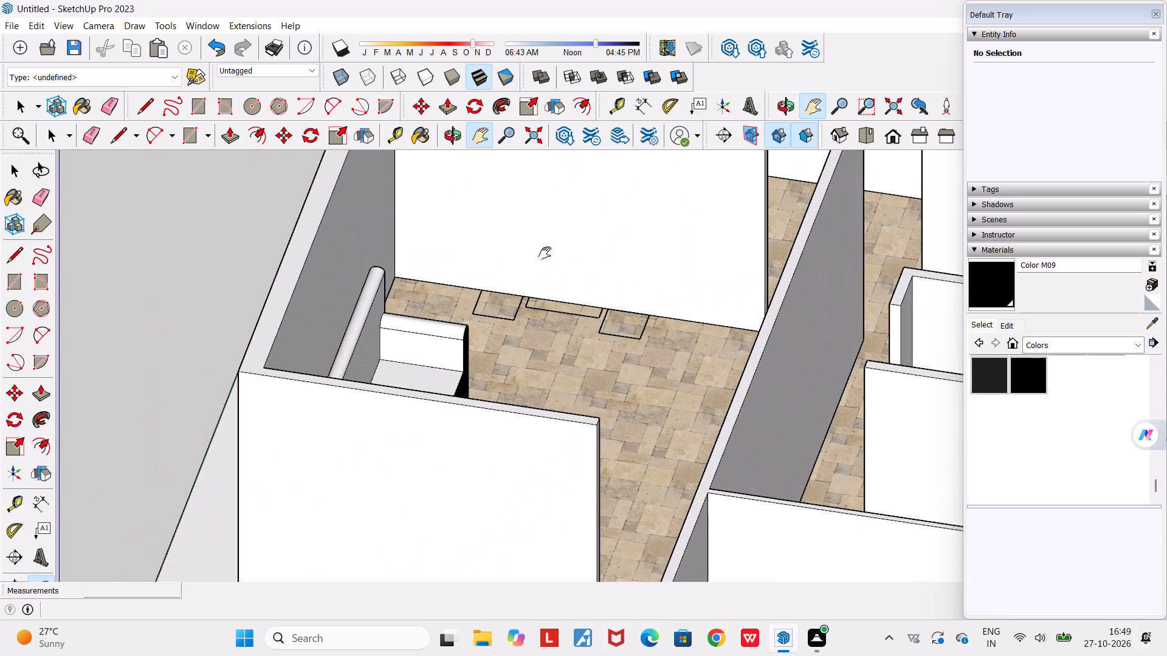
pyautogui.scroll(2, 545, 253)
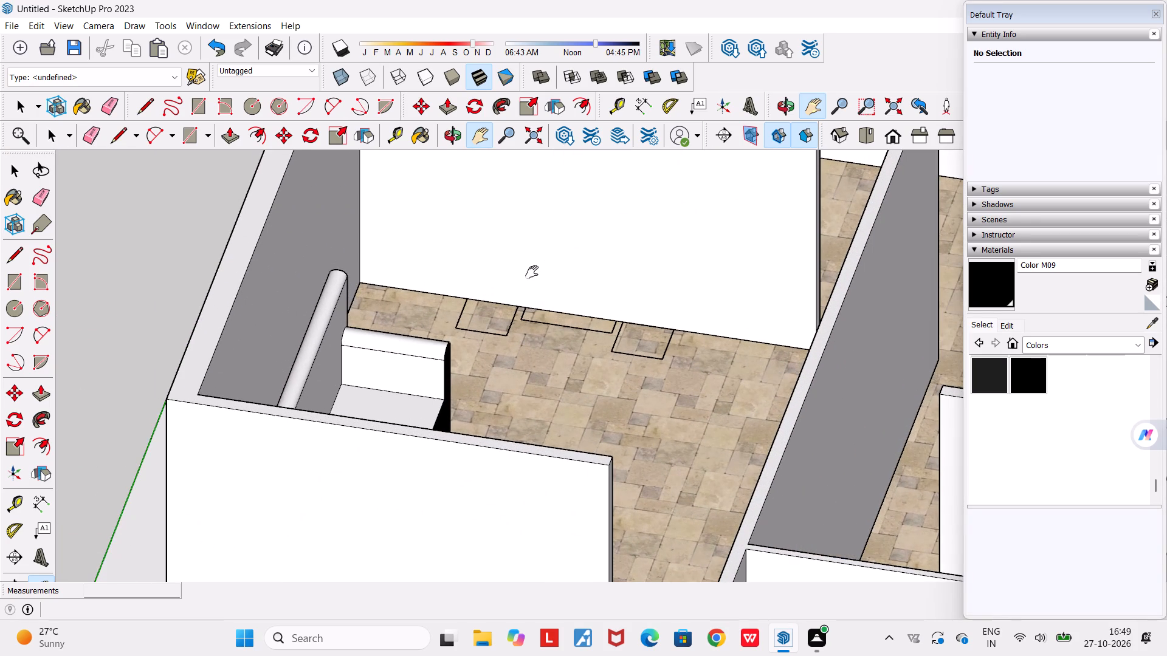
pyautogui.scroll(4, 532, 273)
pyautogui.scroll(-4, 532, 273)
pyautogui.scroll(2, 532, 273)
pyautogui.scroll(-8, 532, 273)
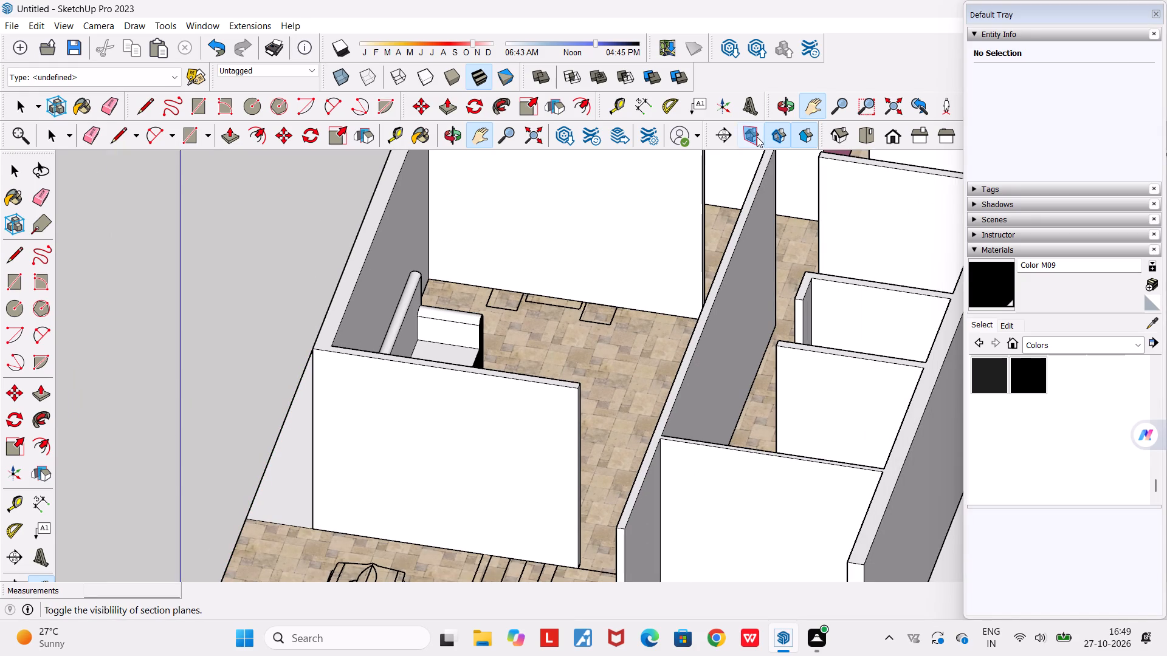
pyautogui.click(864, 133)
pyautogui.scroll(-6, 630, 350)
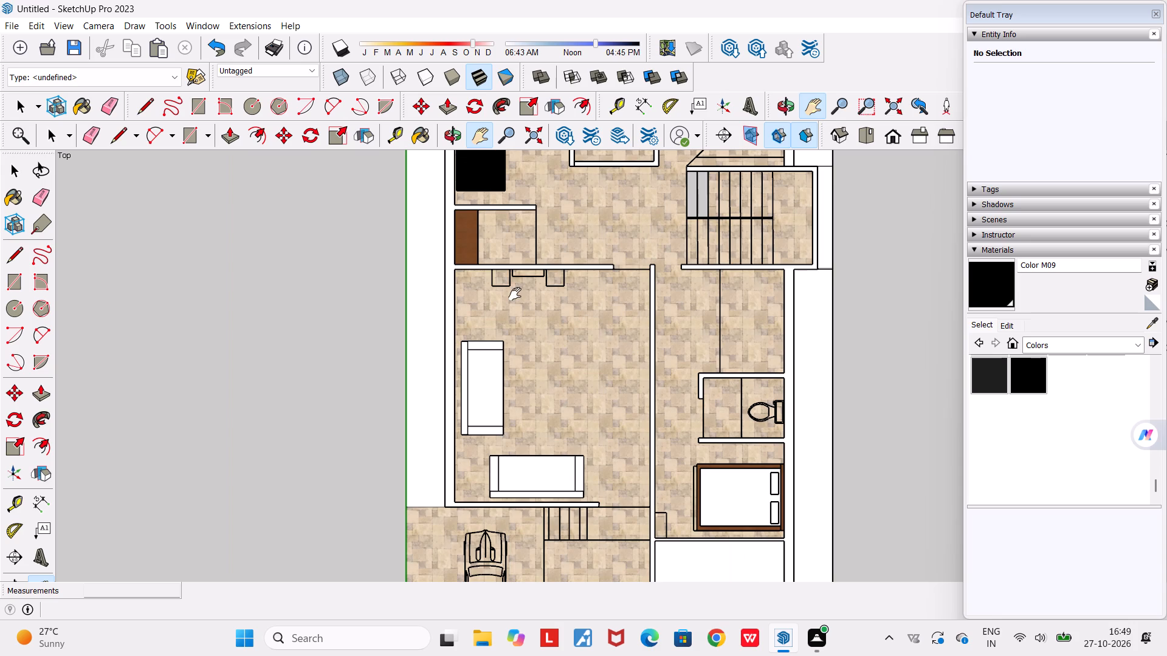
pyautogui.scroll(10, 486, 270)
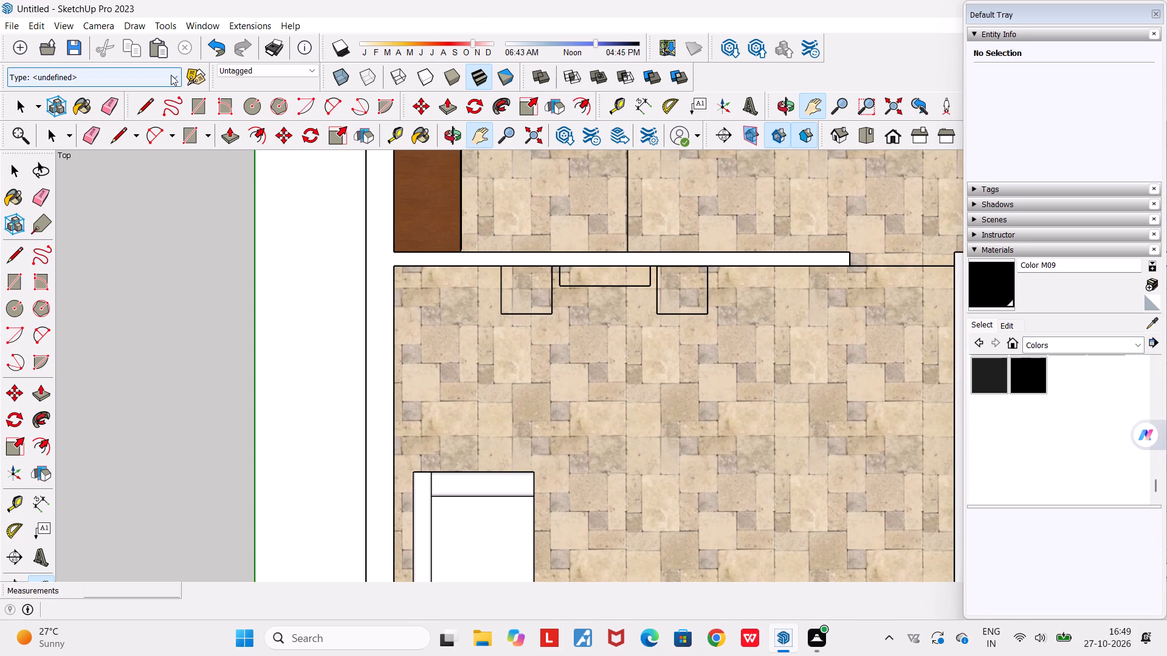
pyautogui.click(196, 102)
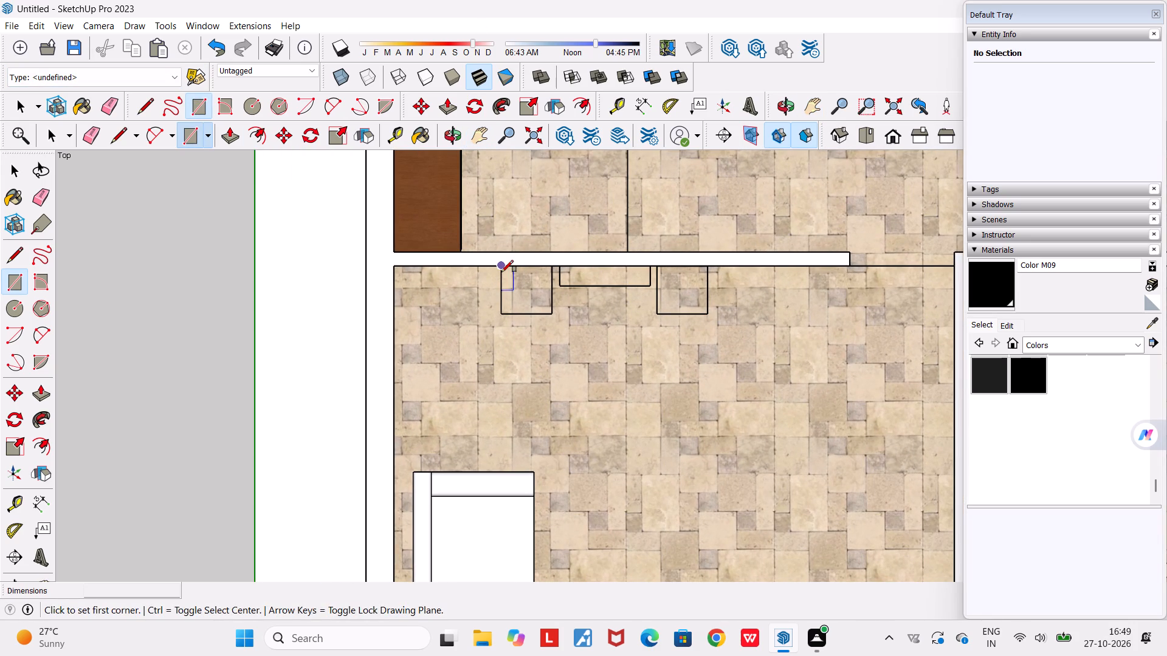
pyautogui.click(501, 271)
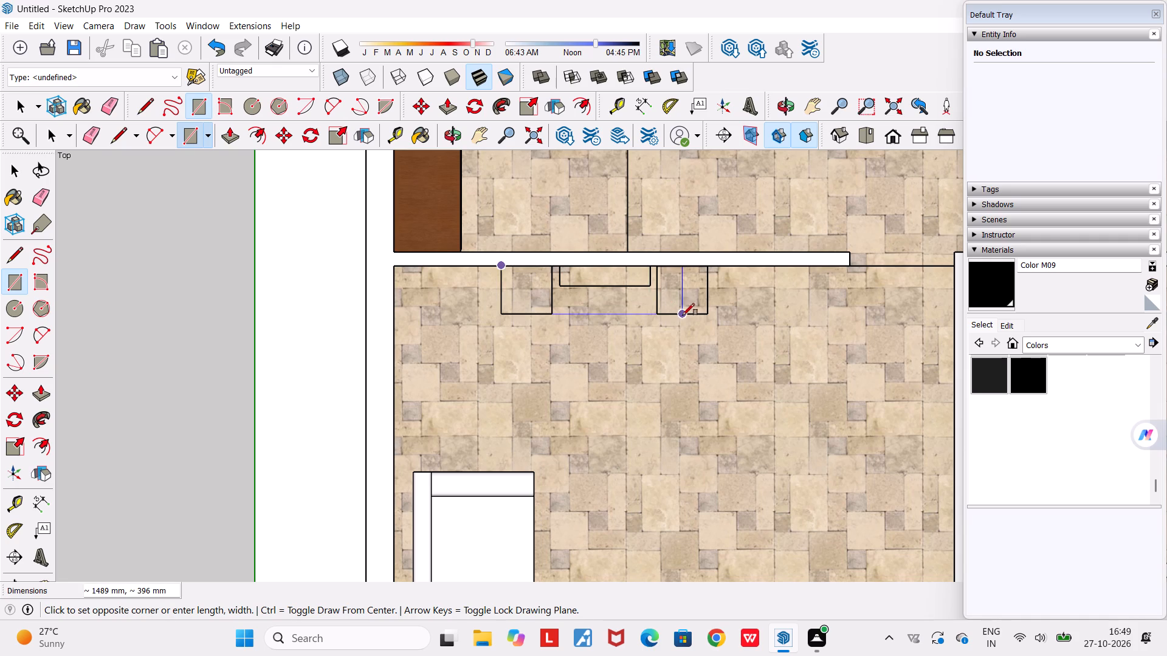
pyautogui.click(709, 316)
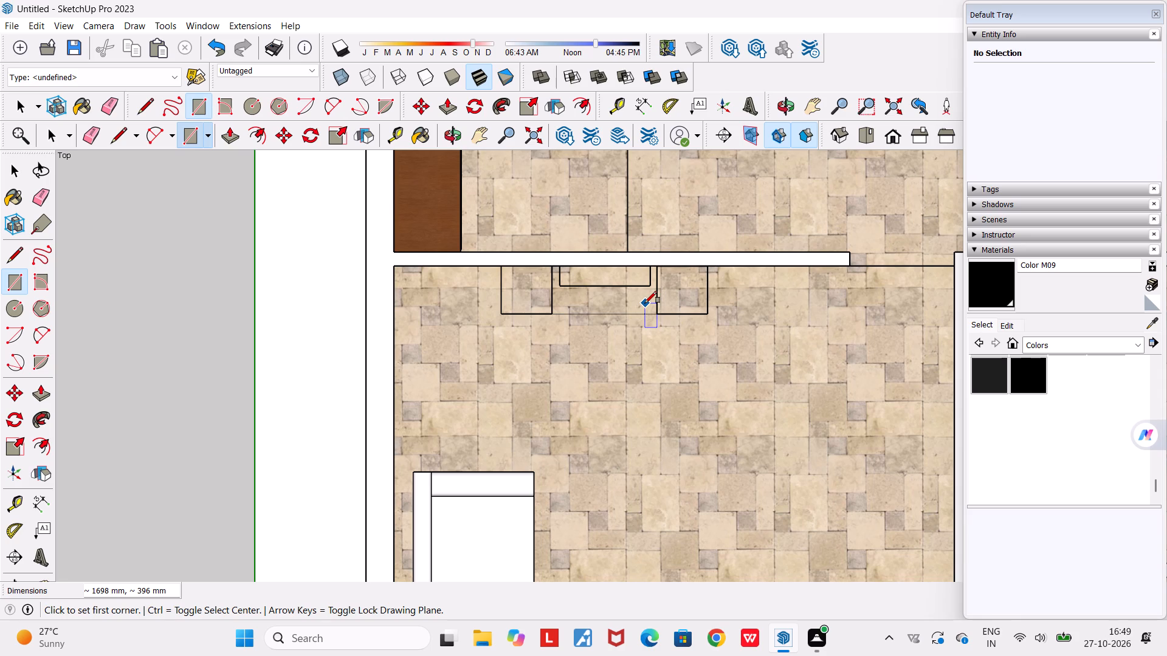
pyautogui.press('space')
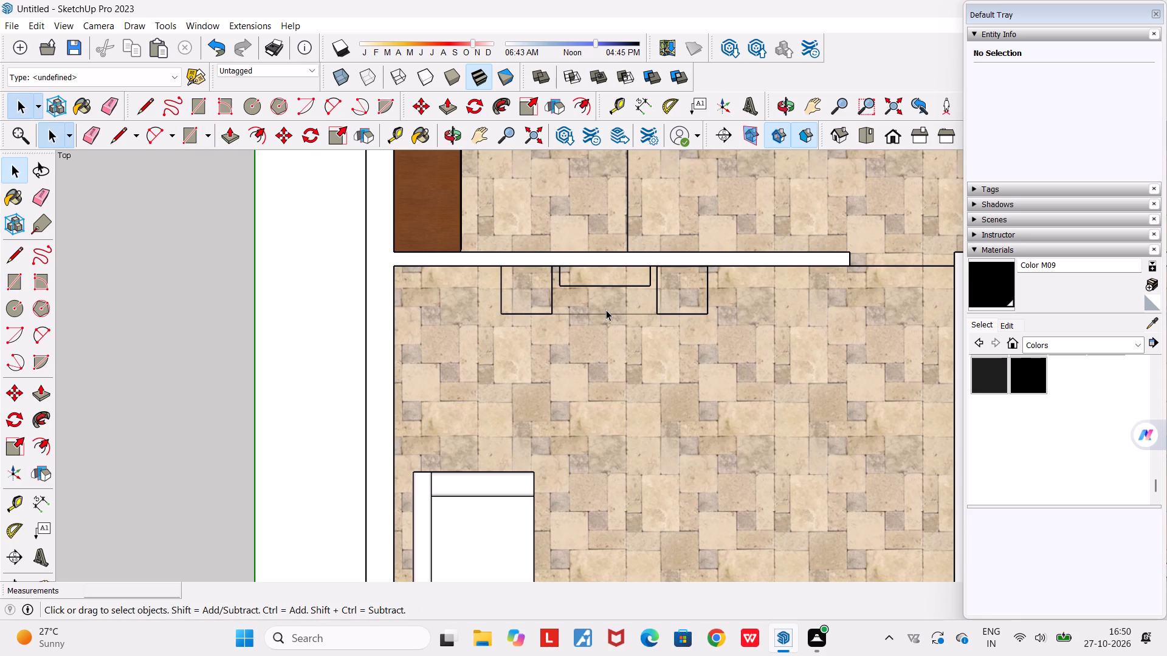
# Examine the outlined area along the living room's partition wall and its surroundings from overhead and from the car porch side.
pyautogui.moveTo(604, 309); pyautogui.dragTo(596, 172, button='middle')
pyautogui.scroll(-8, 596, 172)
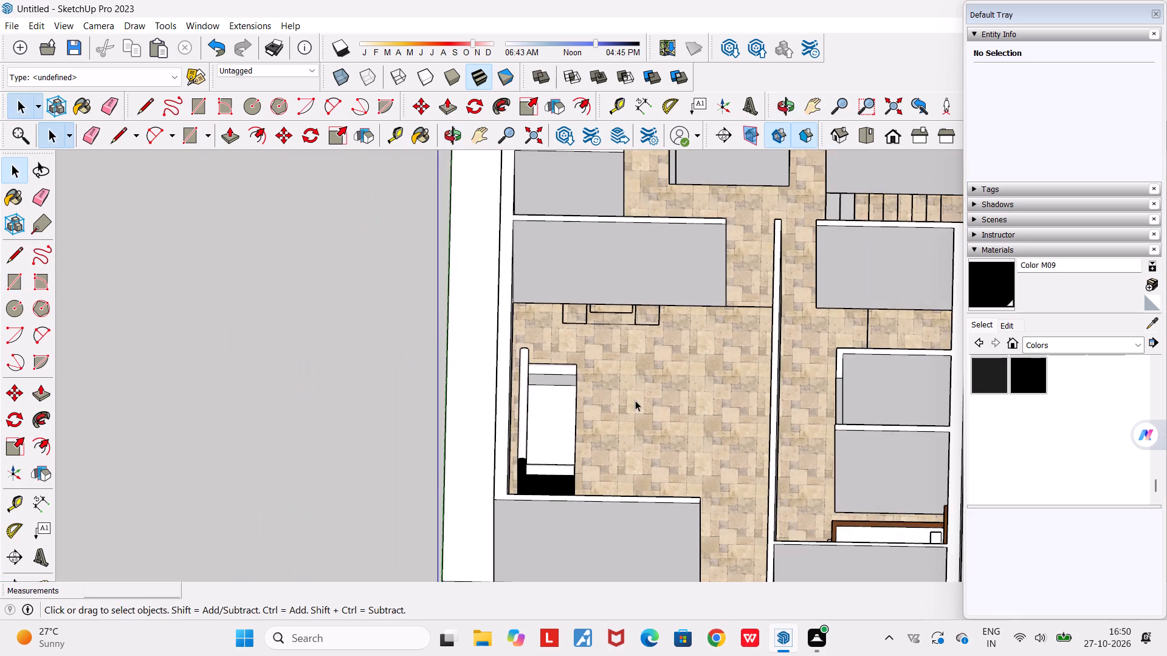
pyautogui.moveTo(634, 401); pyautogui.dragTo(537, 289, button='middle')
pyautogui.scroll(8, 618, 341)
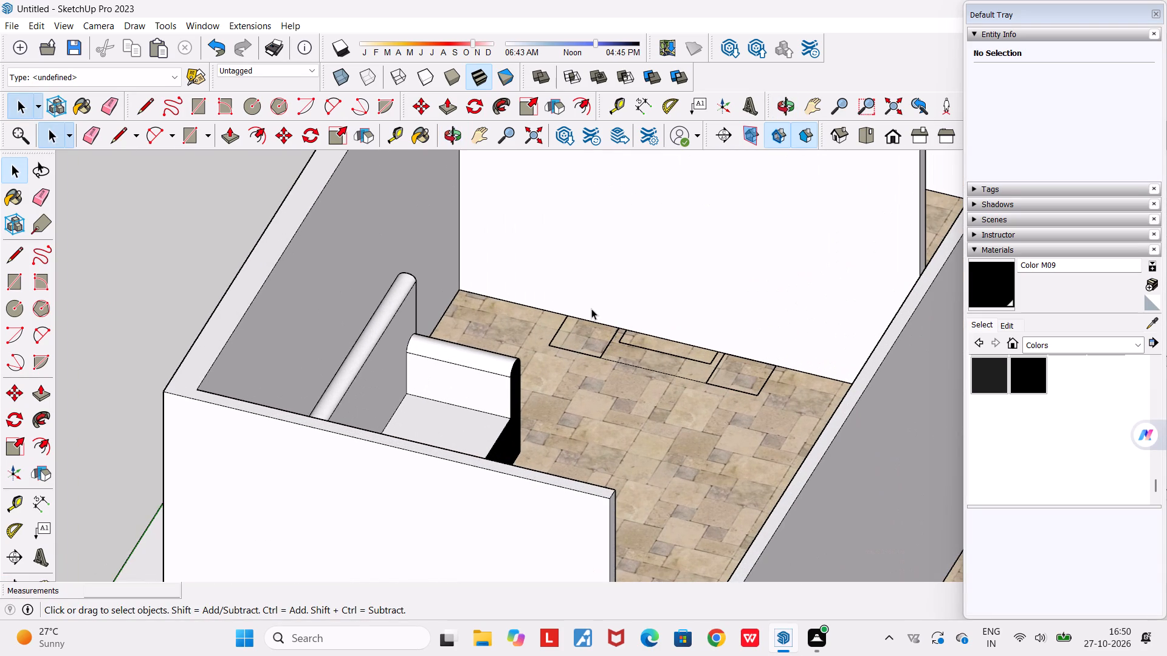
pyautogui.scroll(-12, 578, 315)
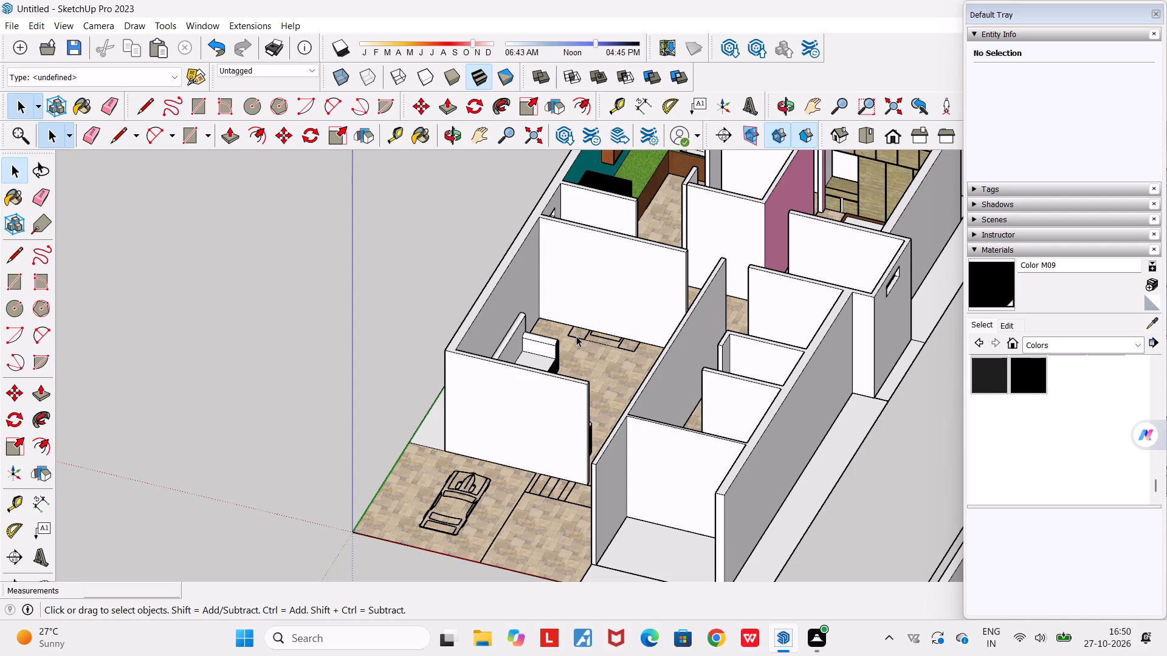
pyautogui.moveTo(576, 336); pyautogui.dragTo(721, 318, button='middle')
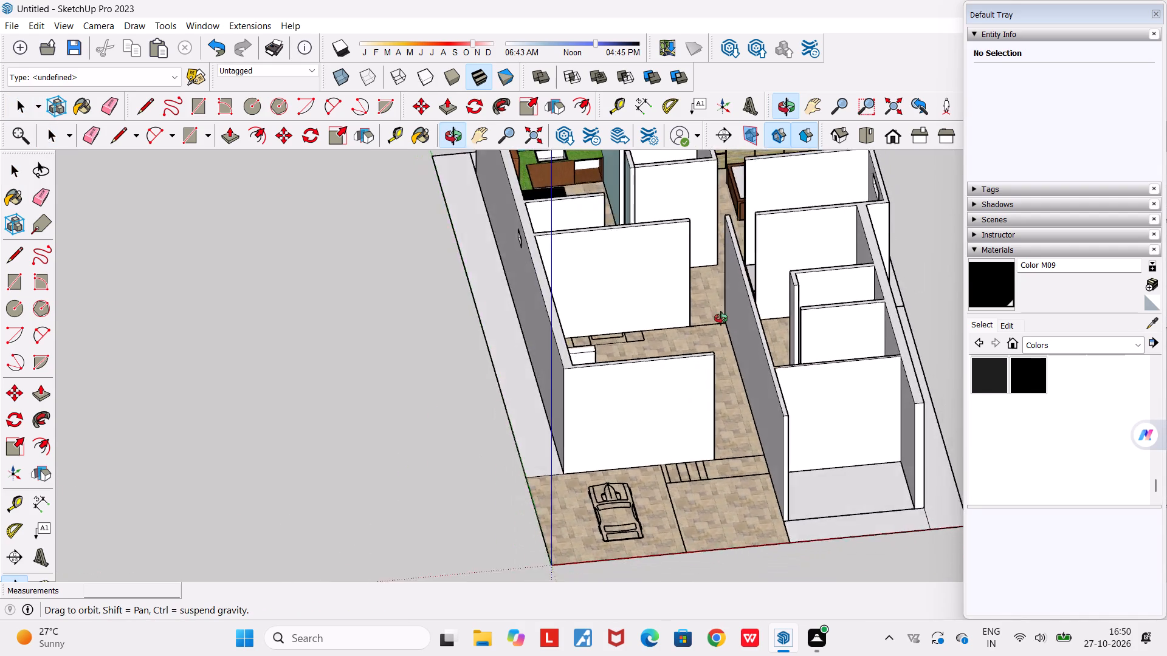
pyautogui.moveTo(721, 318); pyautogui.dragTo(705, 318, button='middle')
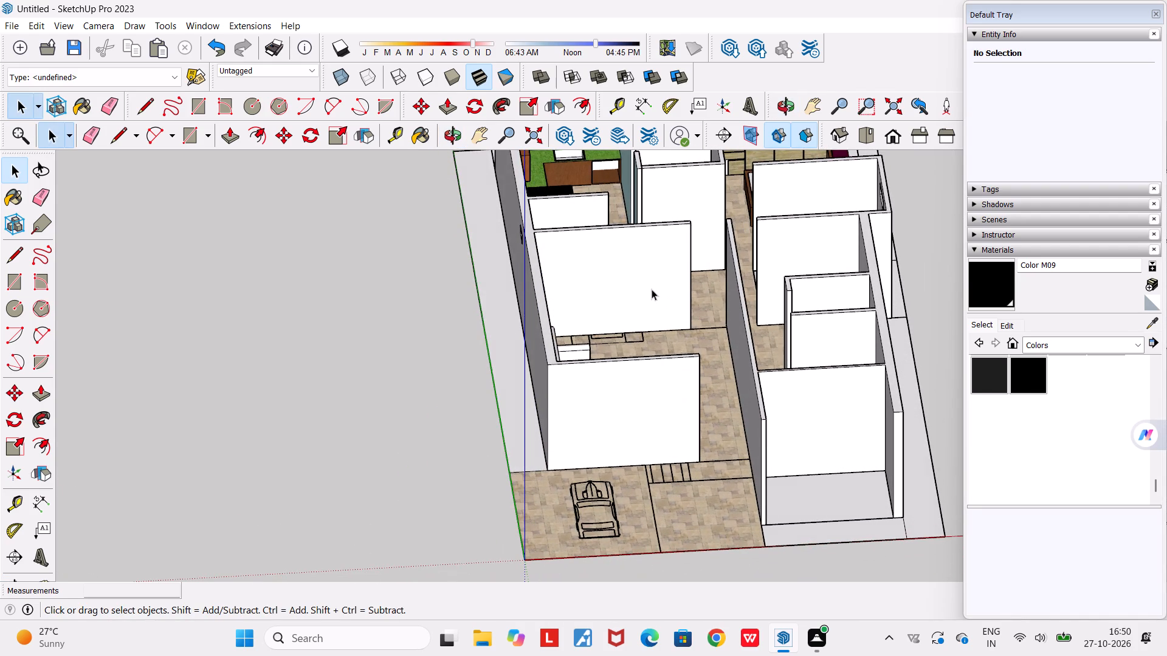
pyautogui.scroll(4, 652, 289)
pyautogui.moveTo(649, 289); pyautogui.dragTo(583, 333, button='middle')
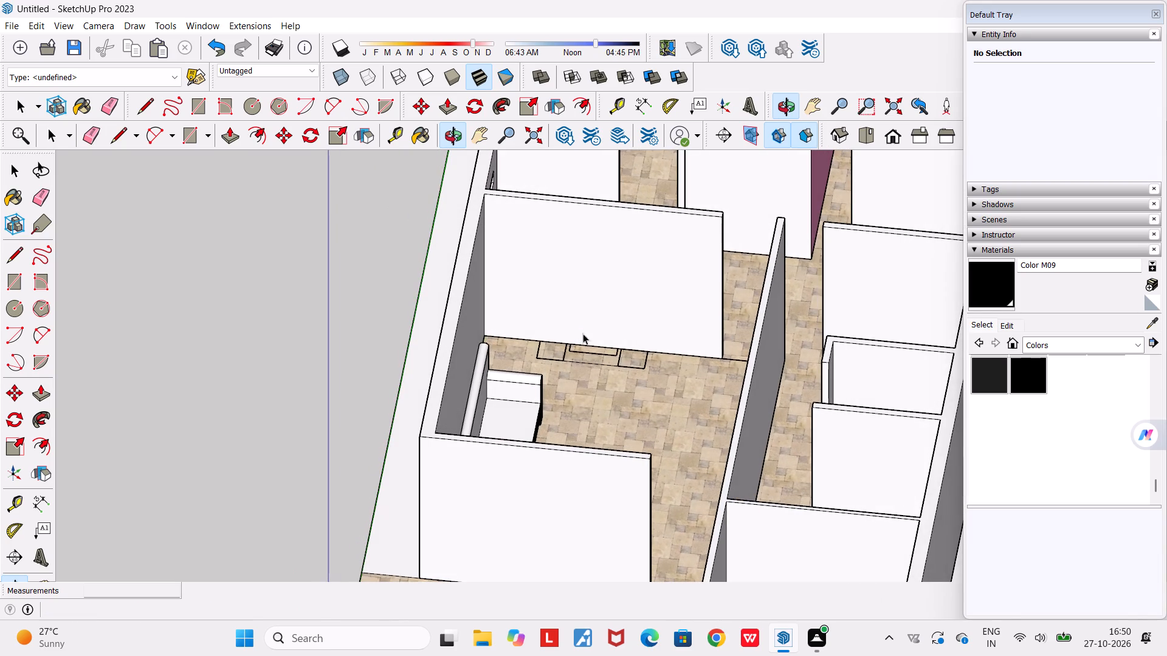
pyautogui.scroll(9, 548, 355)
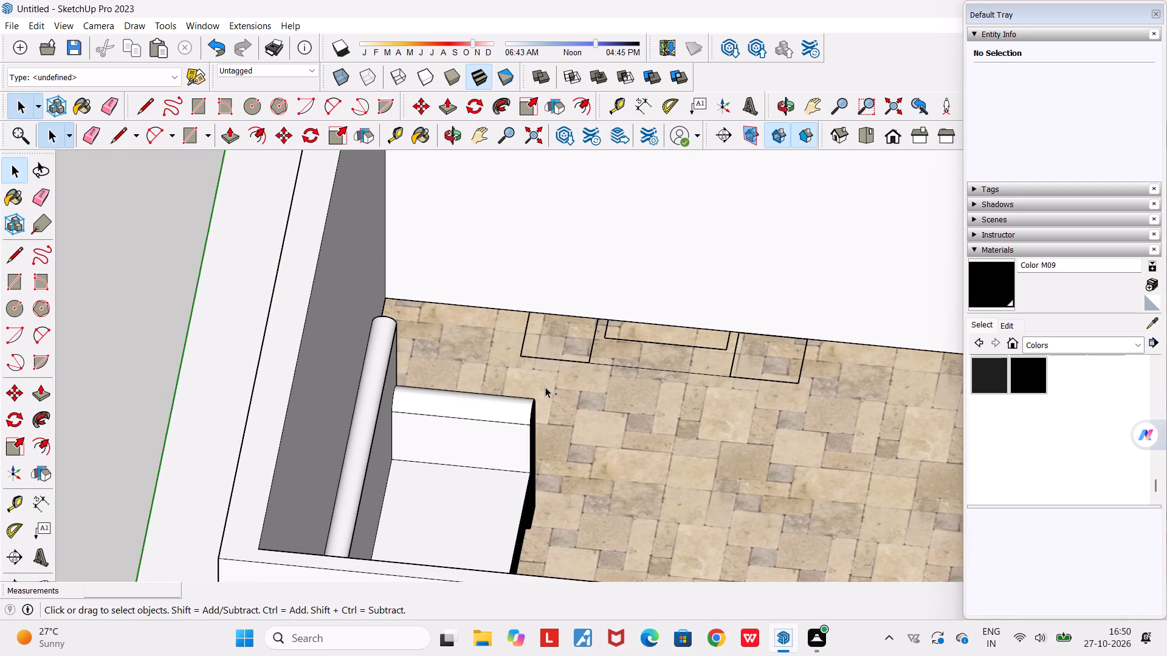
# Undo the rectangle drawn around the three small outlines along the living room's partition wall.
pyautogui.hotkey('ctrl', 'z')
# Draw a floor rectangle about 3419 × 396 mm along the living room's partition wall, starting from the corner with the outer wall.
pyautogui.scroll(-5, 545, 387)
pyautogui.moveTo(545, 387); pyautogui.dragTo(564, 483, button='middle')
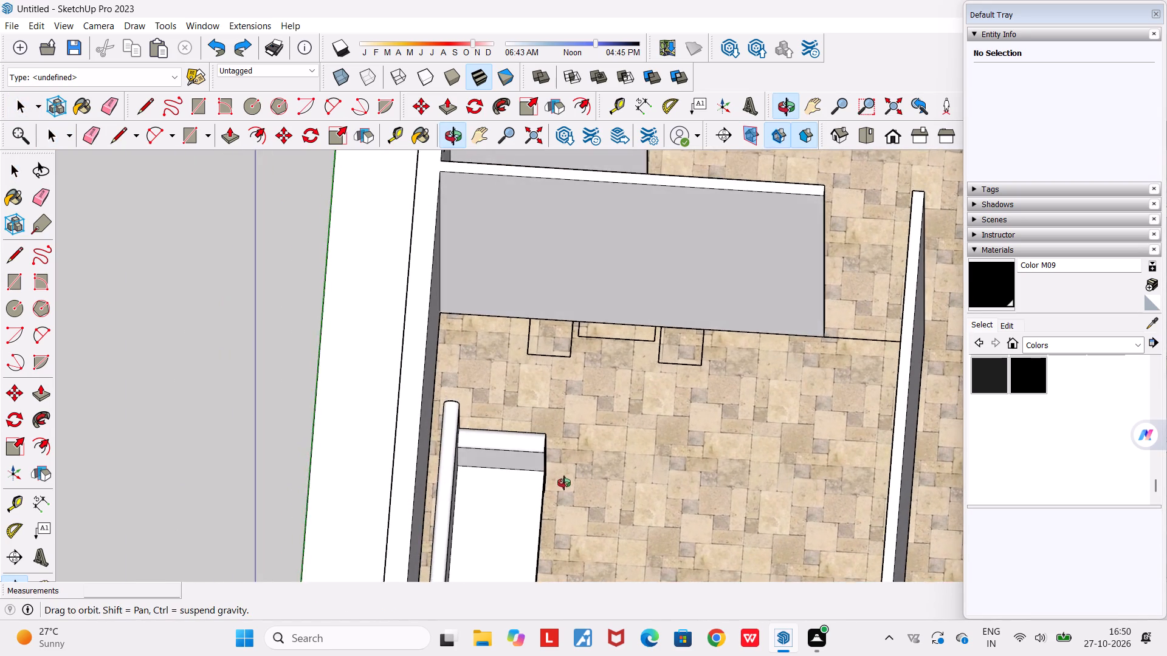
pyautogui.moveTo(564, 483); pyautogui.dragTo(566, 492, button='middle')
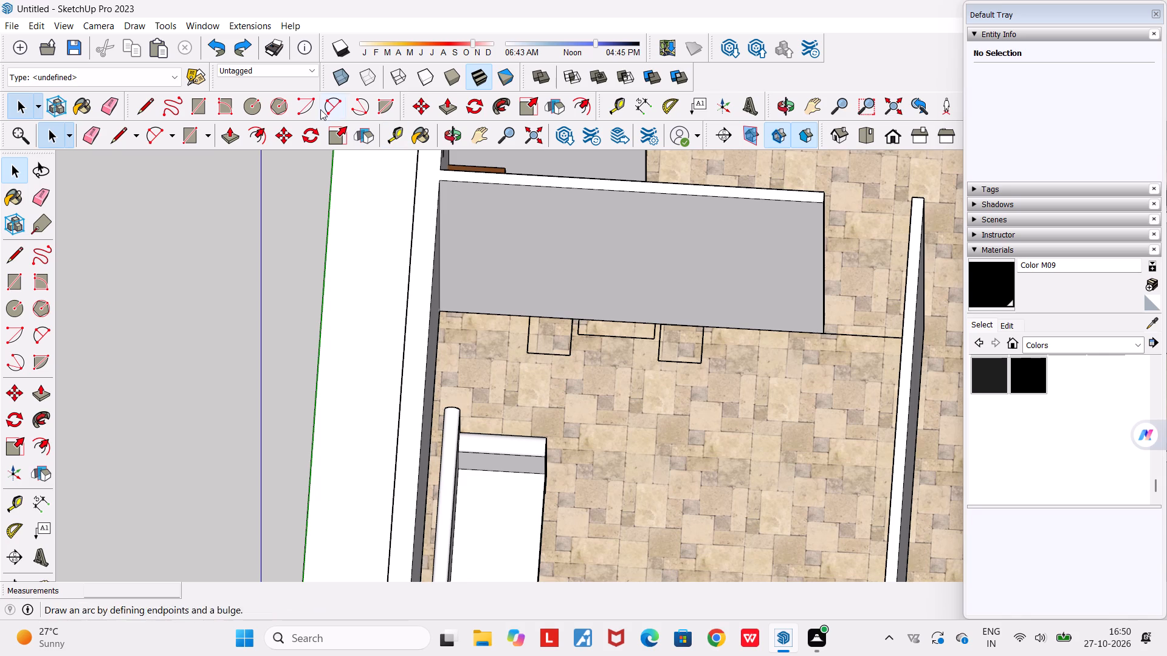
pyautogui.click(195, 103)
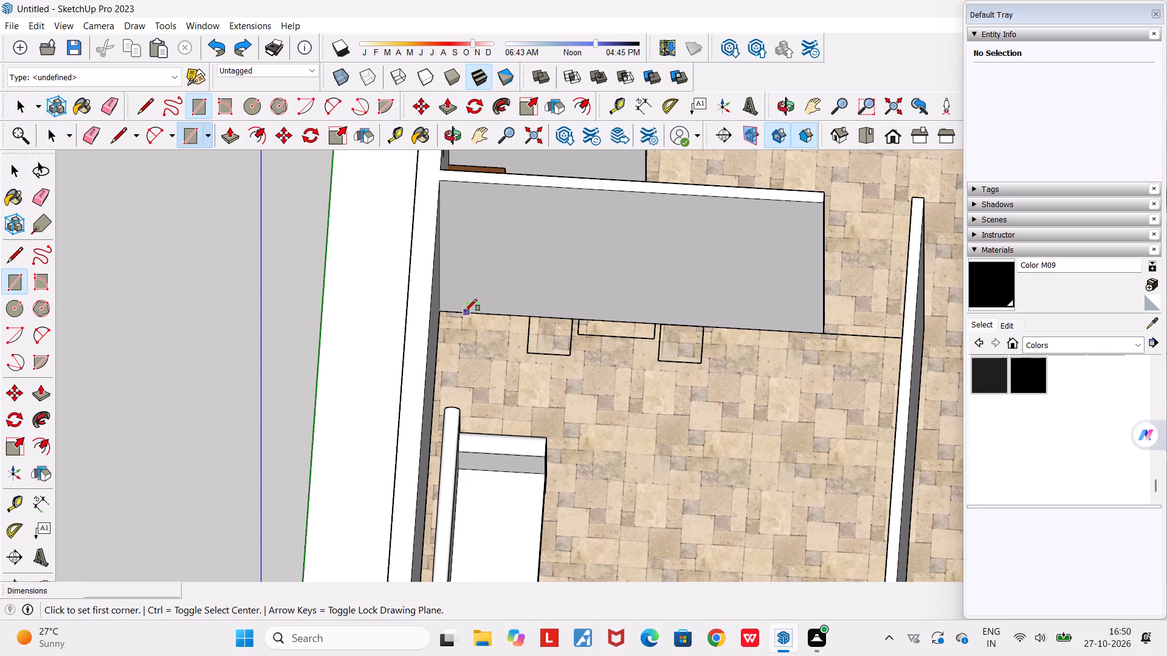
pyautogui.click(441, 312)
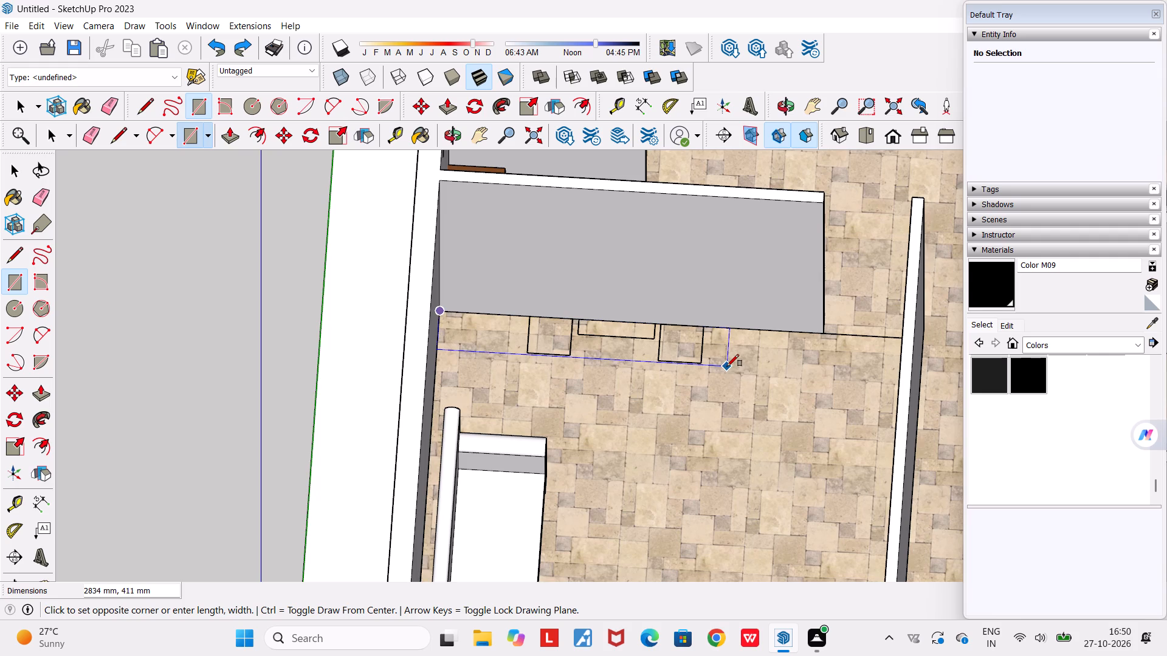
pyautogui.scroll(5, 724, 365)
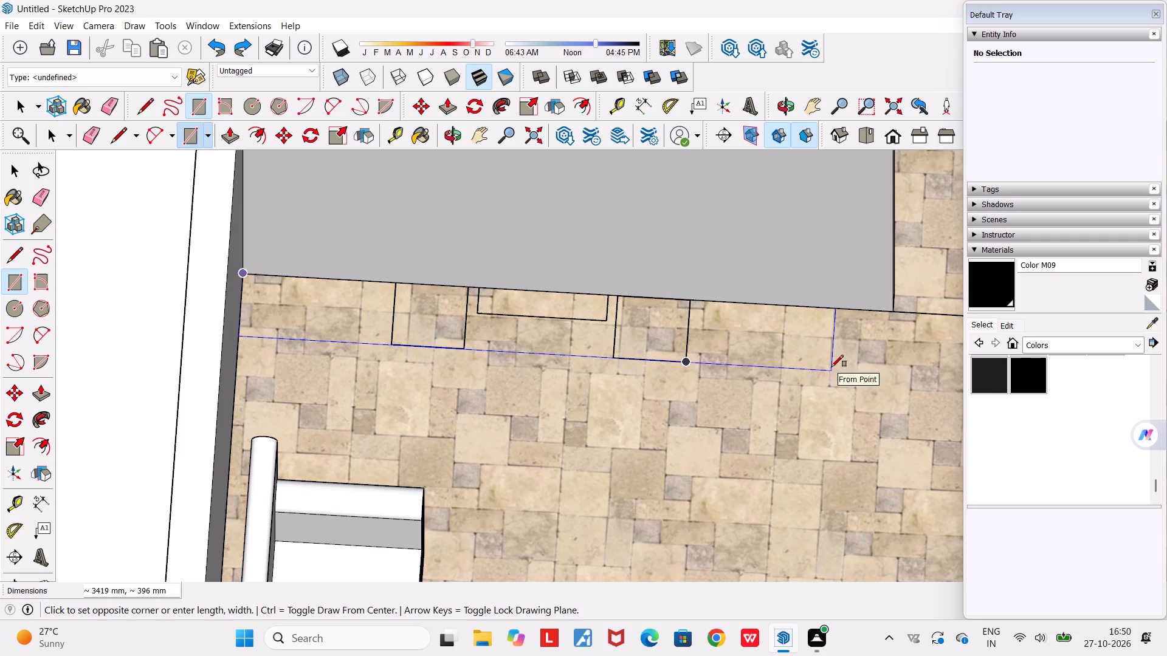
pyautogui.click(831, 367)
pyautogui.scroll(-5, 738, 367)
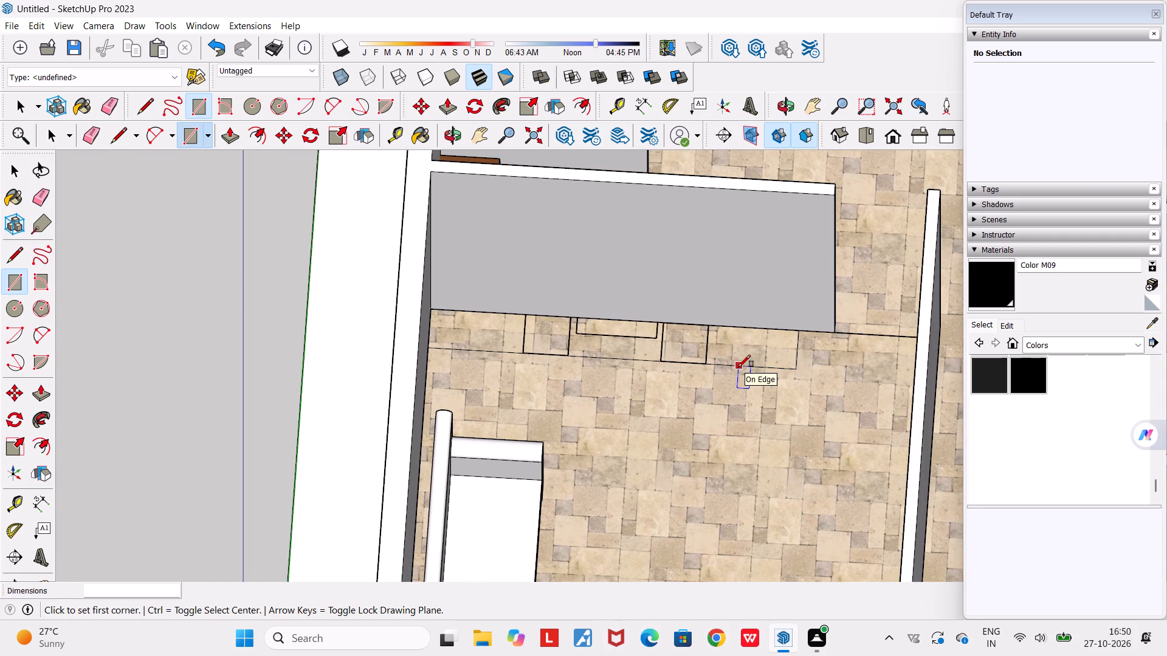
pyautogui.press('space')
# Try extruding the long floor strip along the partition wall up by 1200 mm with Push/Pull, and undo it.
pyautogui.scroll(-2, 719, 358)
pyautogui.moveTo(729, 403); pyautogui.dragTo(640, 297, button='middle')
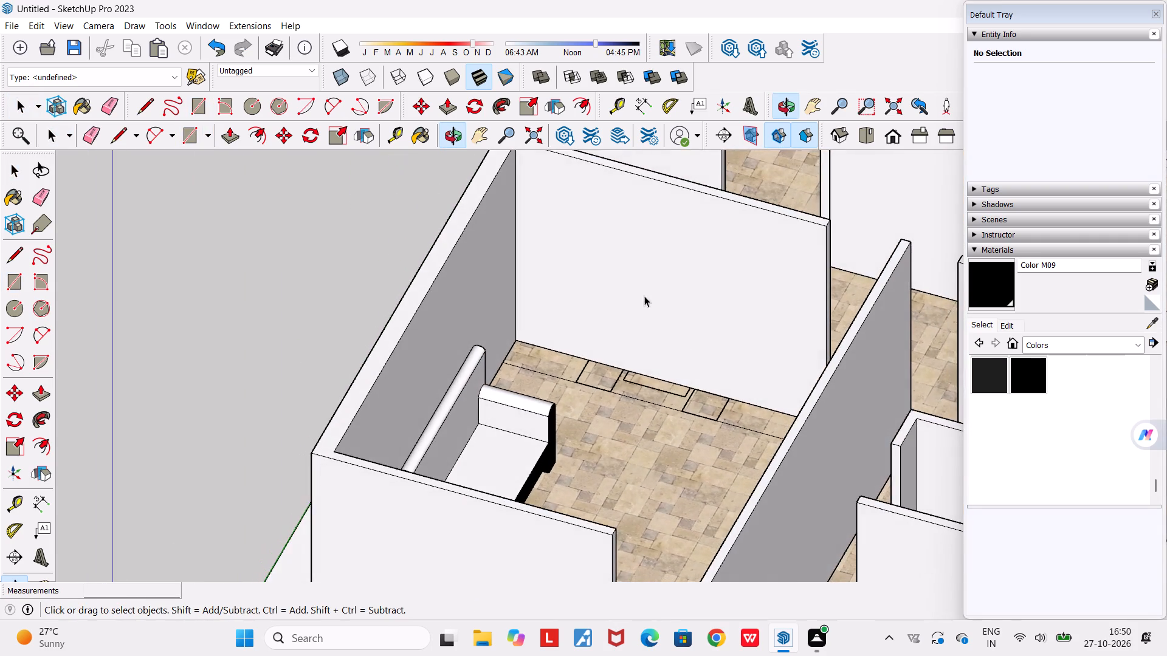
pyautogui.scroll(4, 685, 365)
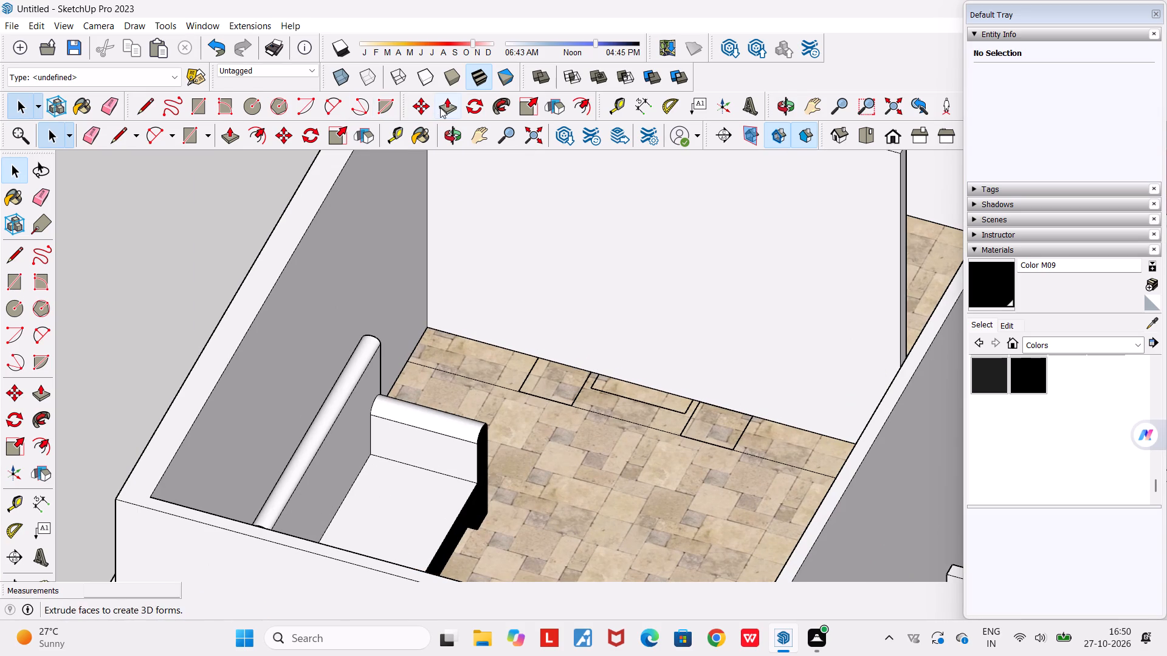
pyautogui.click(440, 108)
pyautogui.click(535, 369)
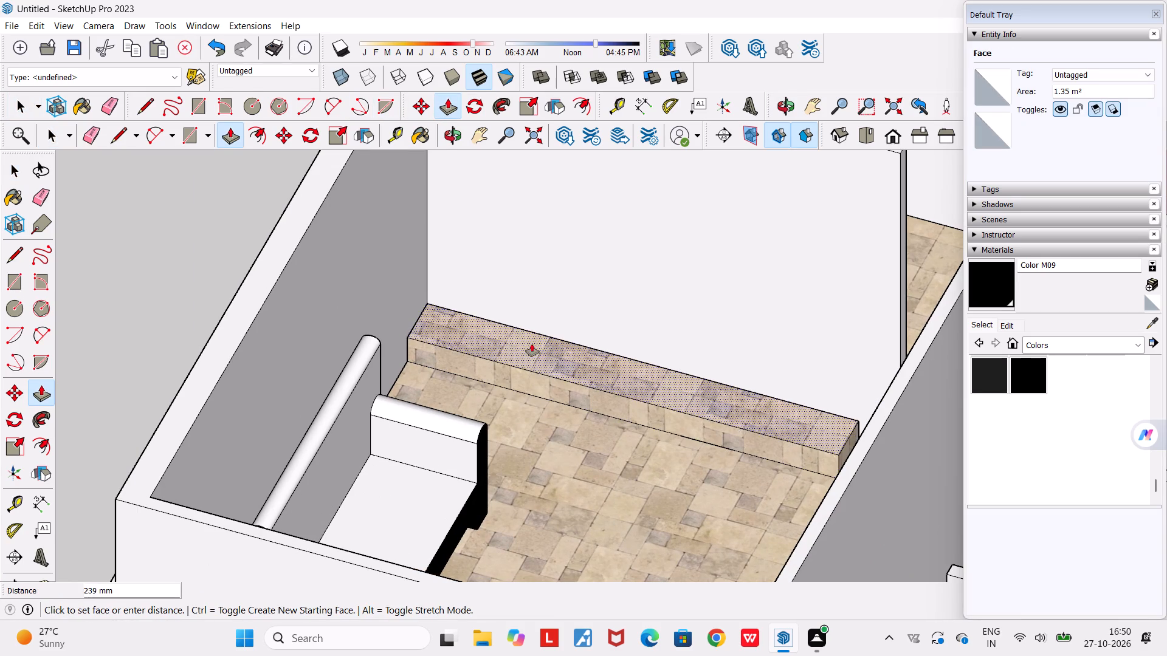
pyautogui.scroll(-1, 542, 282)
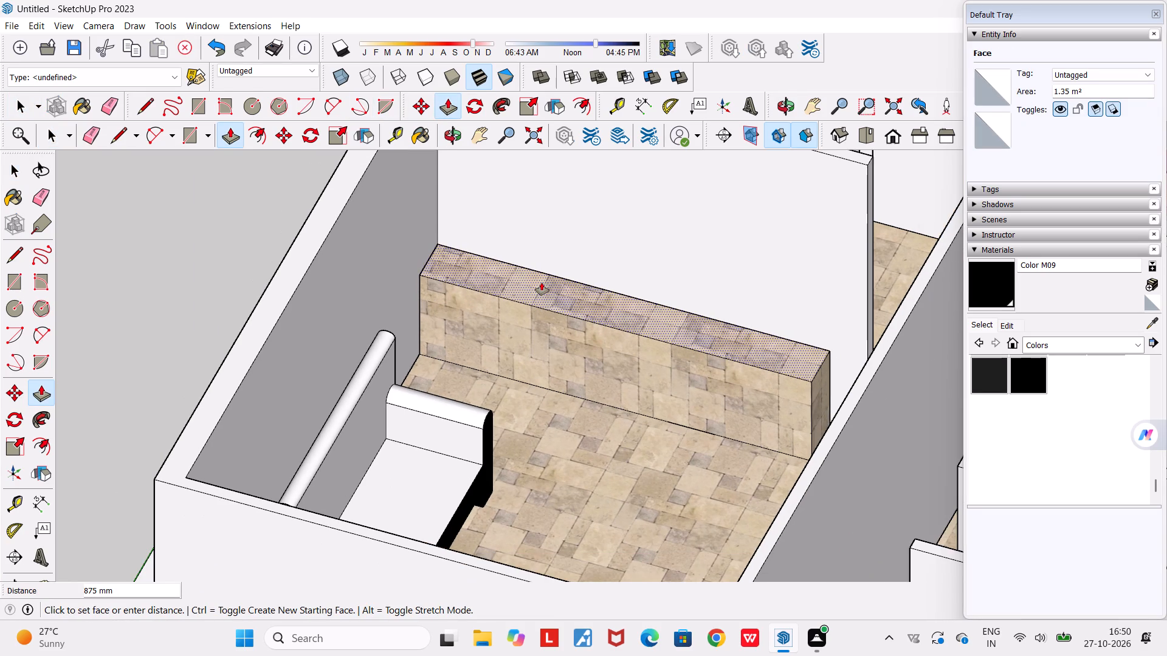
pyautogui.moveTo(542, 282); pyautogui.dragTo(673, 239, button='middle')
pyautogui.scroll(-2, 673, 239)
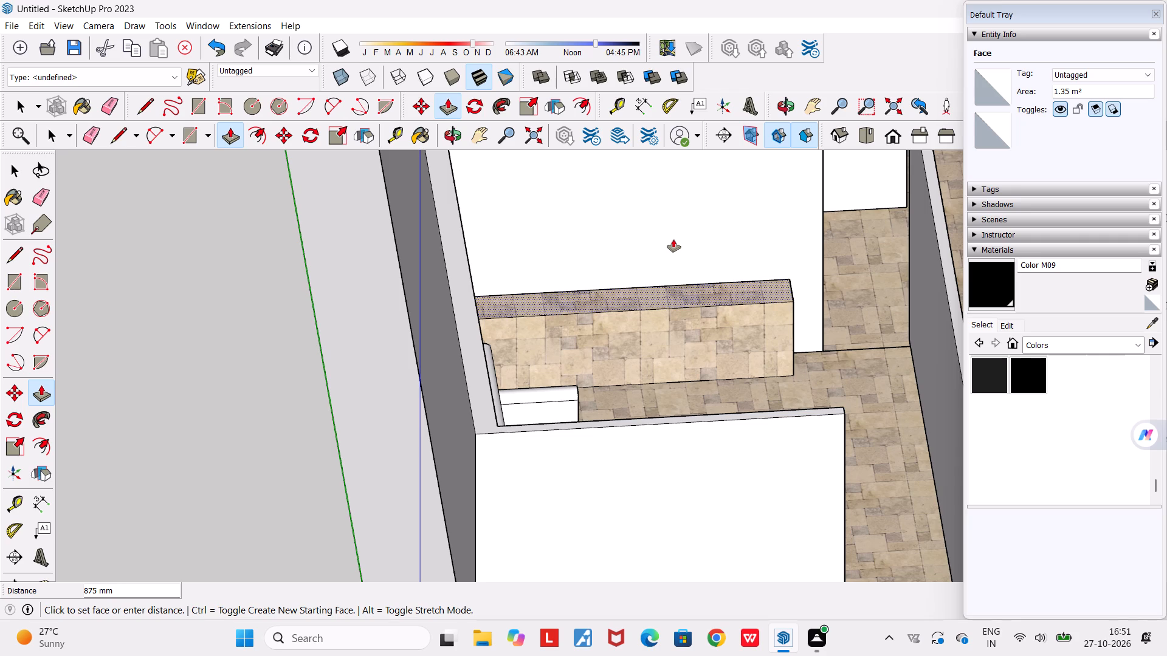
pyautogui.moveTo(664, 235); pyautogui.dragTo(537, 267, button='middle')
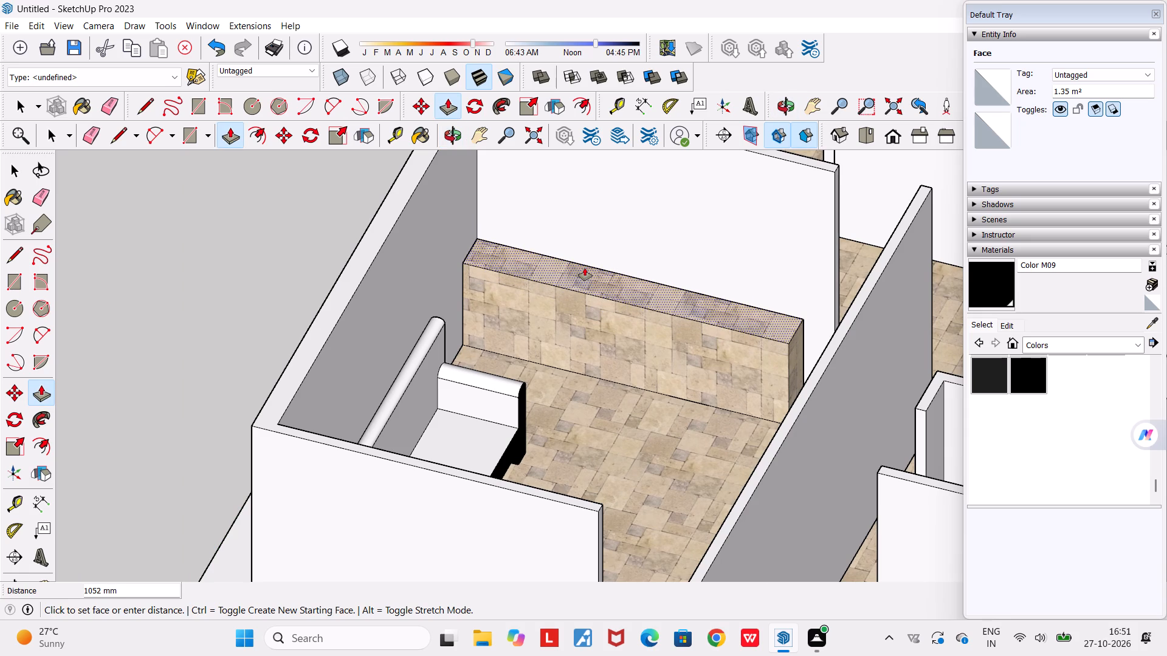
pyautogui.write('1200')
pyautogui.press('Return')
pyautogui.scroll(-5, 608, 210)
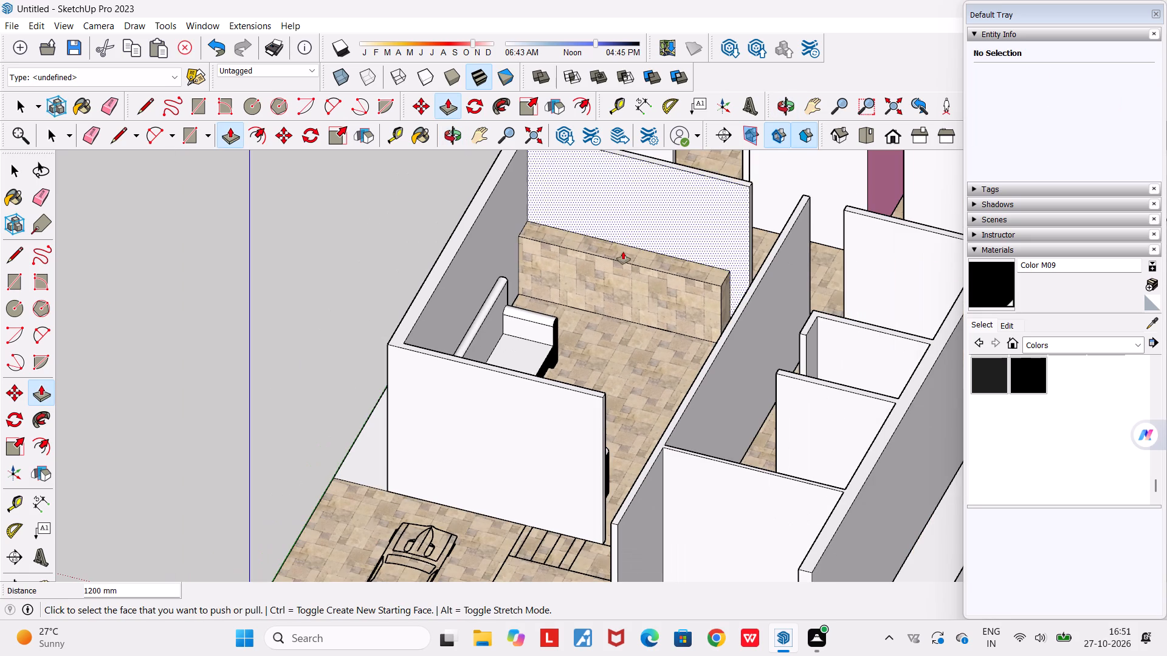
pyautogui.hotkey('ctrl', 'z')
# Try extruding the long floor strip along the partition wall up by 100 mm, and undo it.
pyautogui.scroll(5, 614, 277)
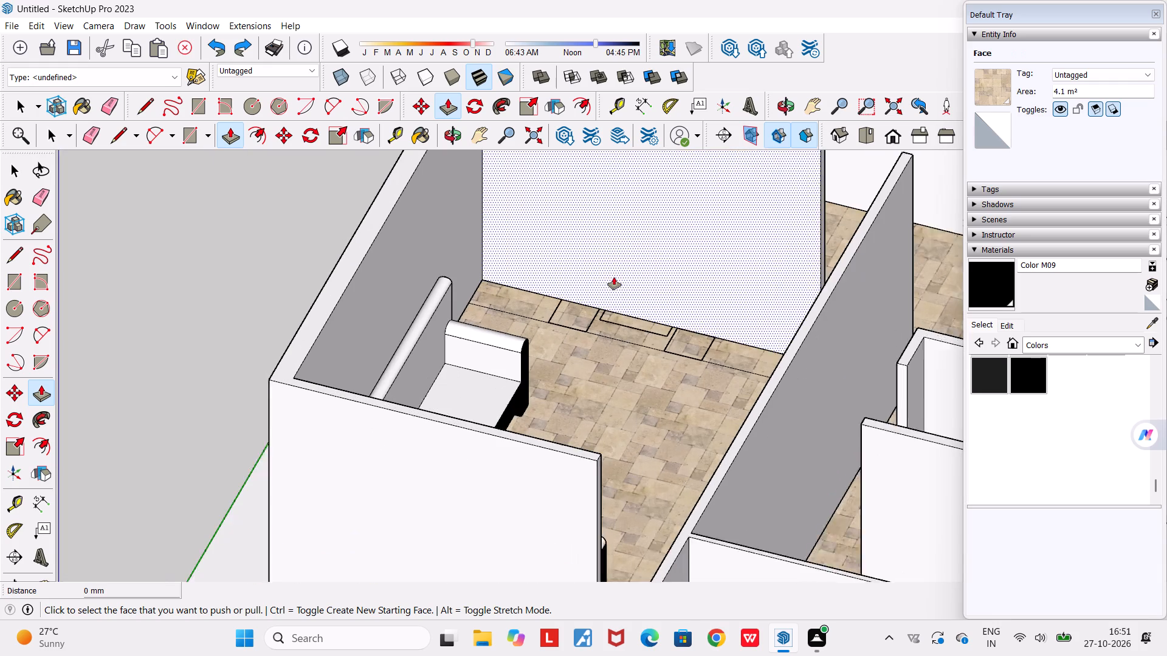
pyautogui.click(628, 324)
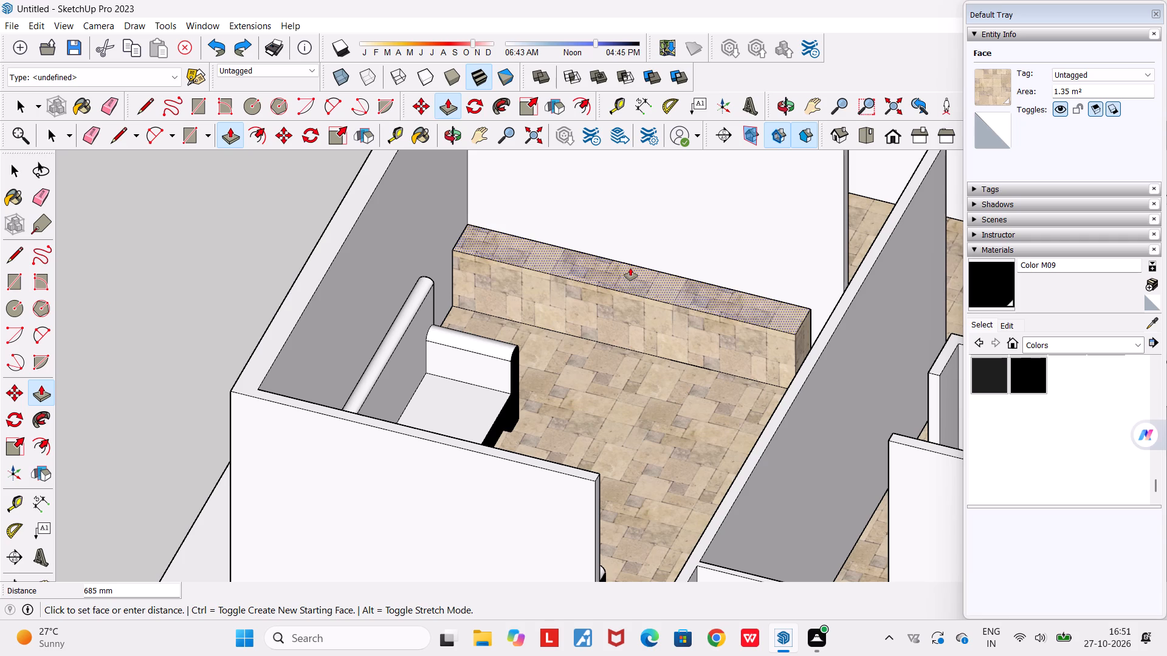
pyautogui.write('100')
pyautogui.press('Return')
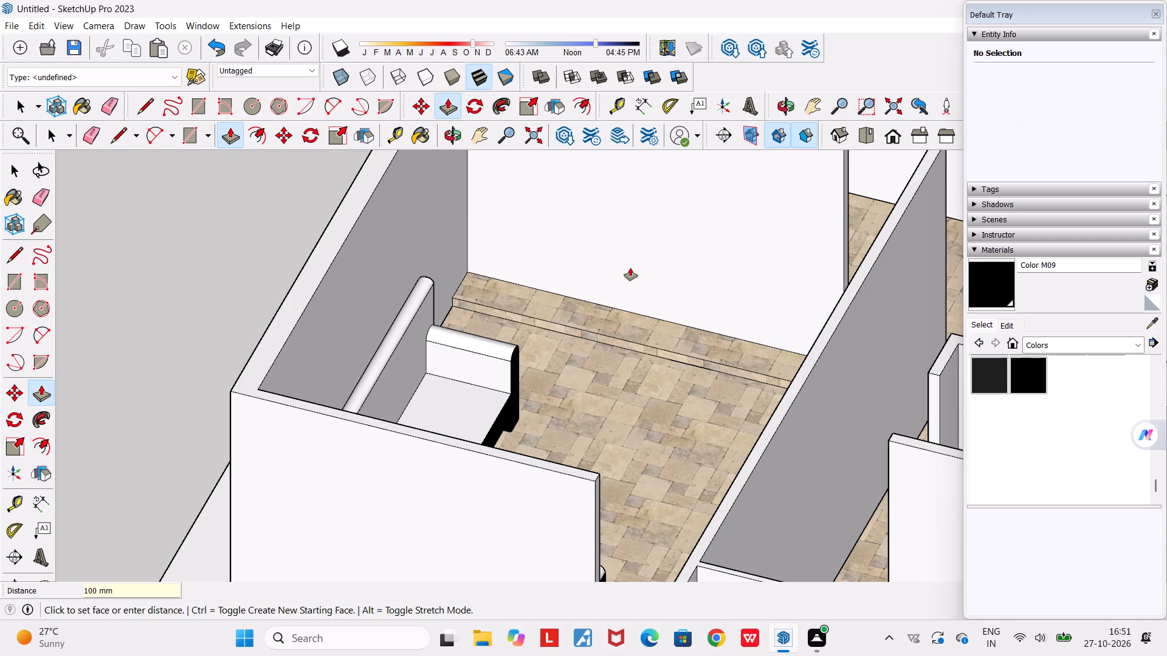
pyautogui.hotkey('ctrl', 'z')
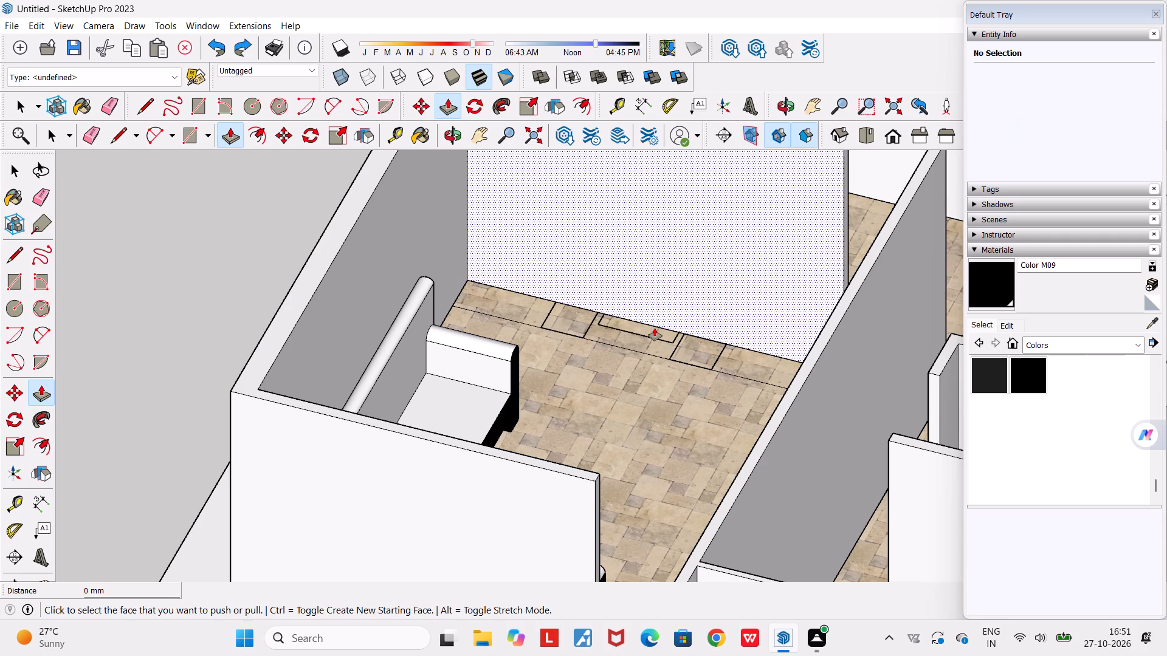
# Extrude the long floor strip along the living room's partition wall up by 1000 mm.
pyautogui.click(654, 331)
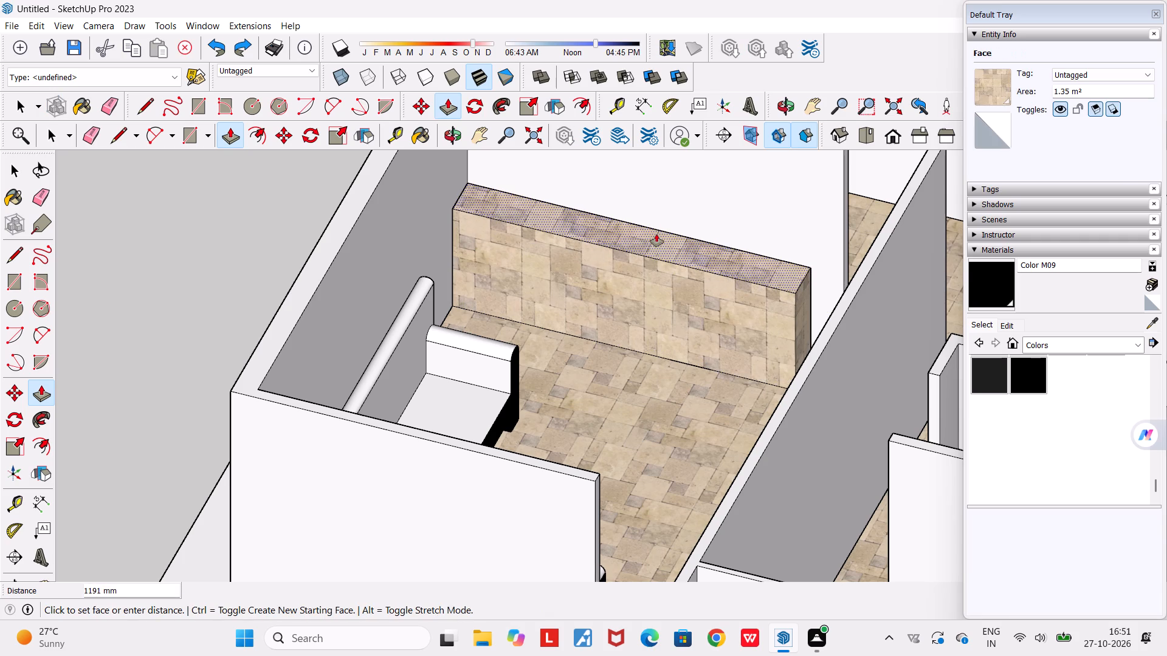
pyautogui.write('1000')
pyautogui.press('Return')
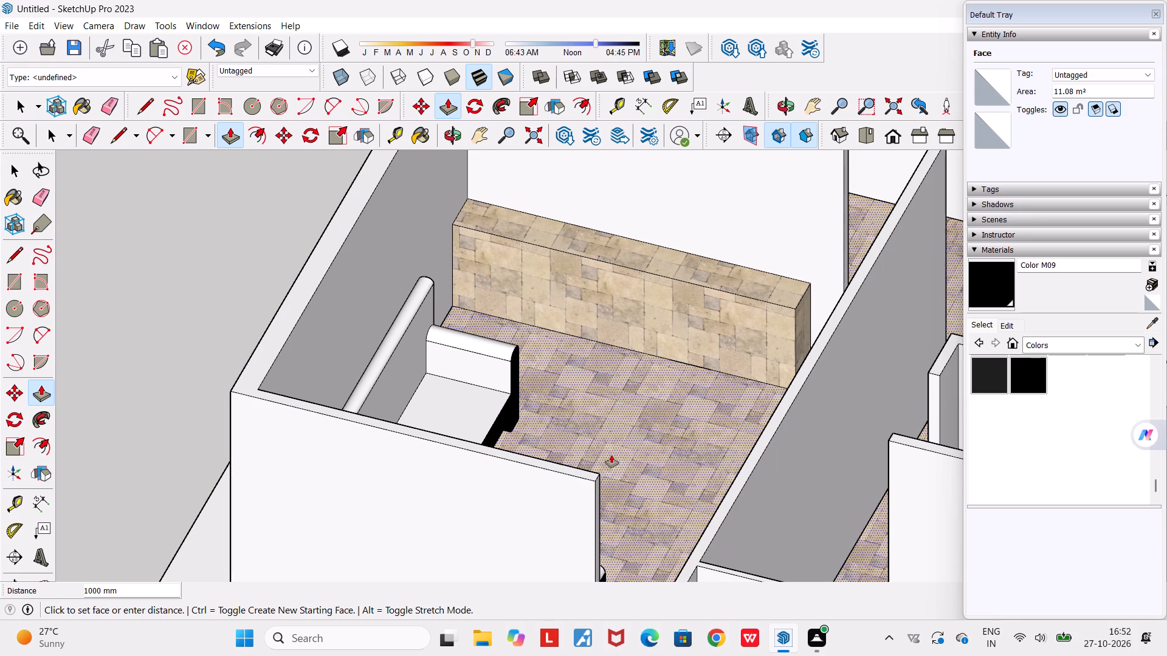
pyautogui.press('space')
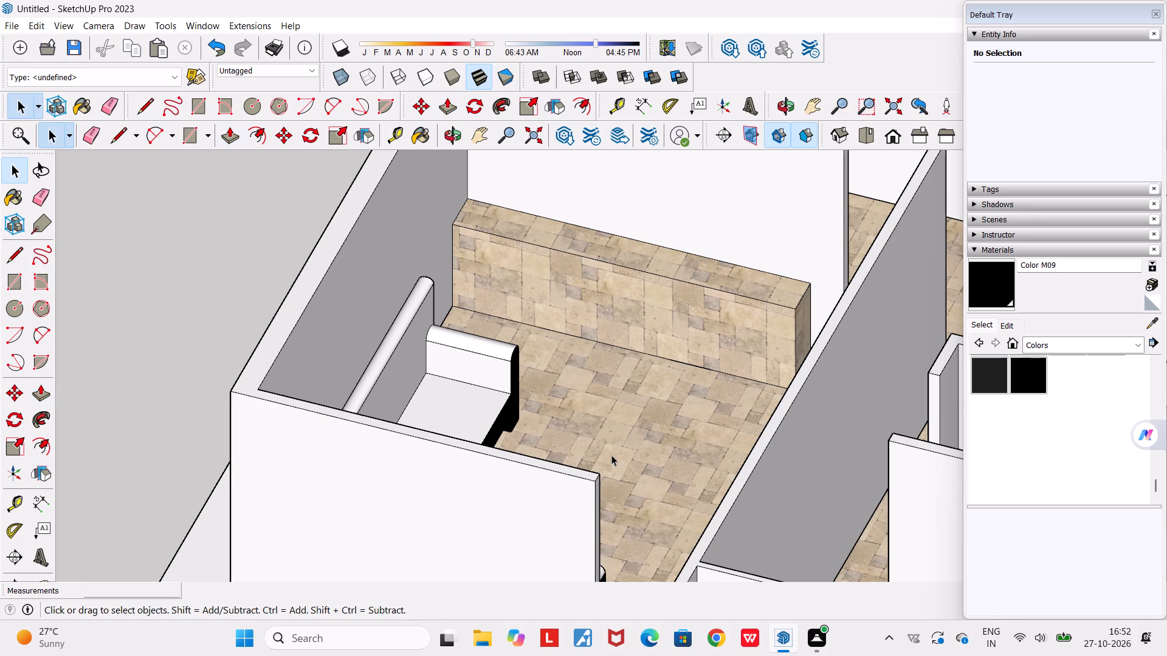
pyautogui.scroll(-6, 611, 455)
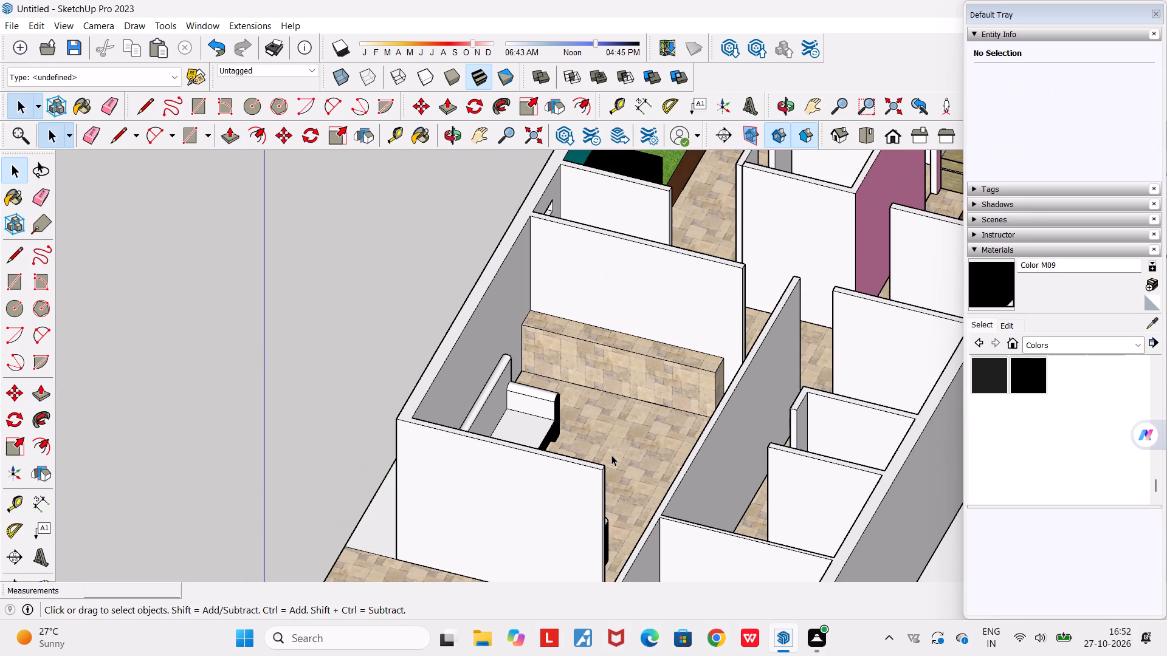
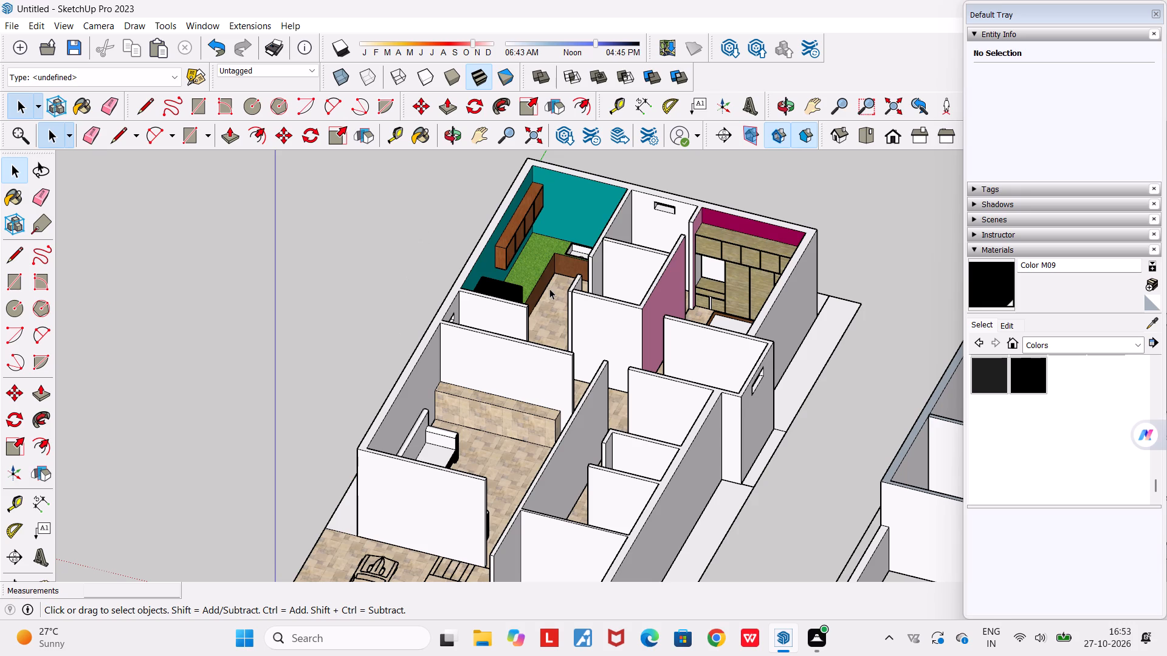
# Examine the furnished ground-floor house model from several angles, including its rooms, car porch and the neighbouring floor models.
pyautogui.scroll(-5, 549, 289)
pyautogui.moveTo(537, 372); pyautogui.dragTo(799, 525, button='middle')
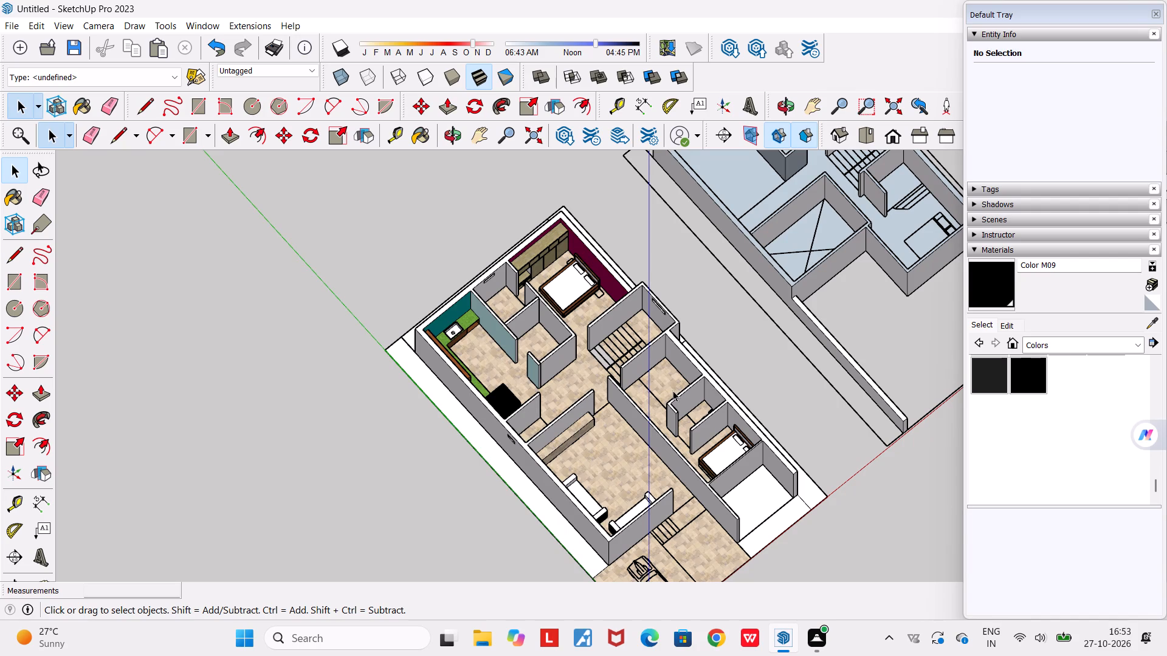
pyautogui.press('space')
pyautogui.moveTo(645, 431); pyautogui.dragTo(544, 371, button='middle')
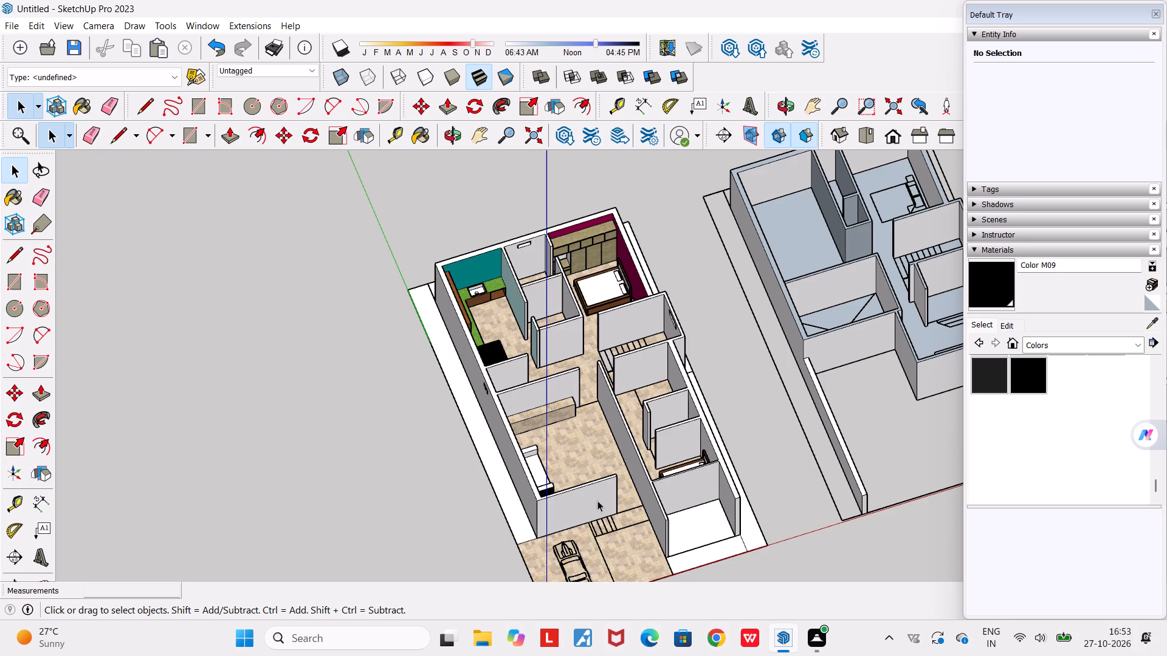
pyautogui.scroll(-2, 619, 531)
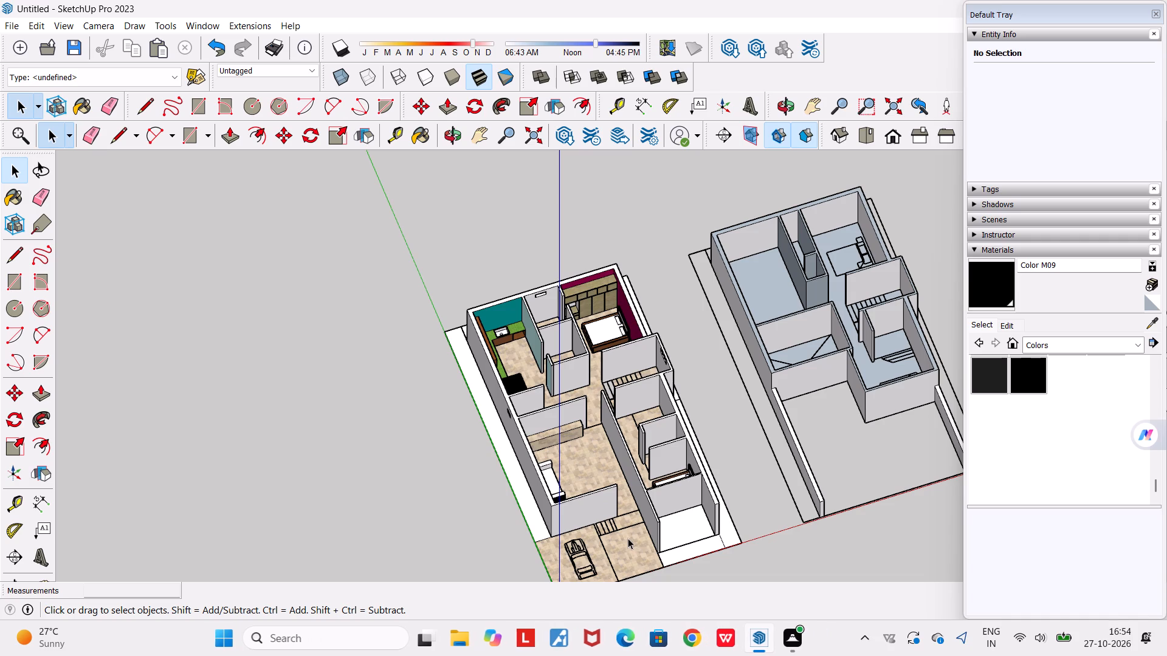
pyautogui.moveTo(627, 538); pyautogui.dragTo(571, 548, button='middle')
pyautogui.scroll(-4, 571, 548)
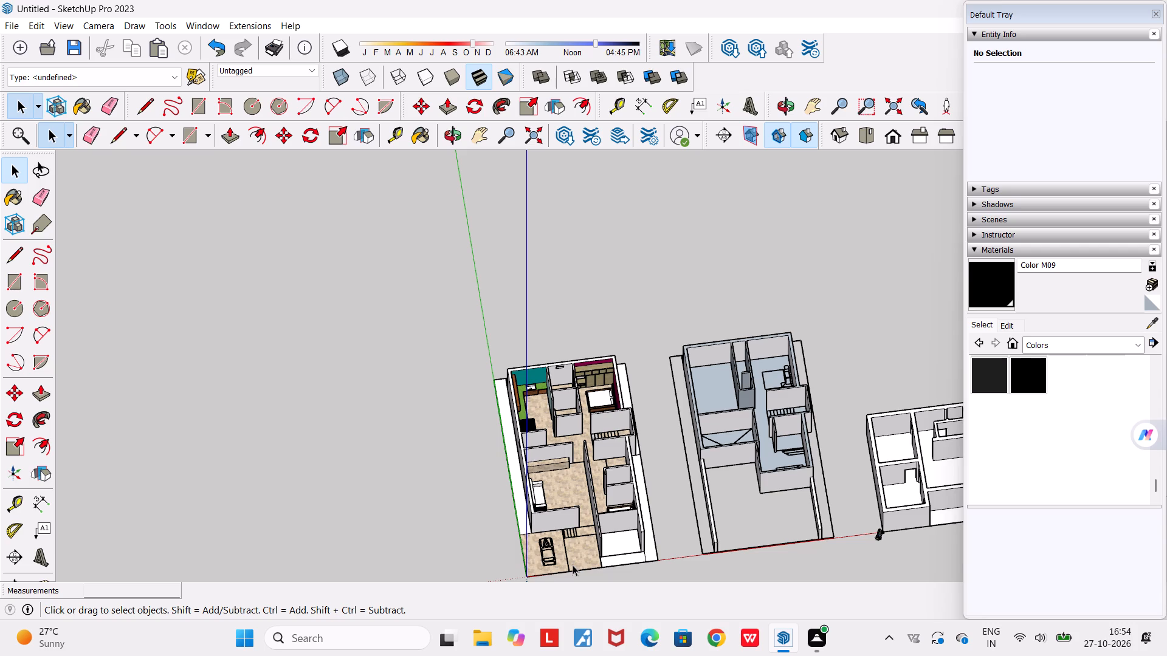
pyautogui.scroll(-3, 573, 565)
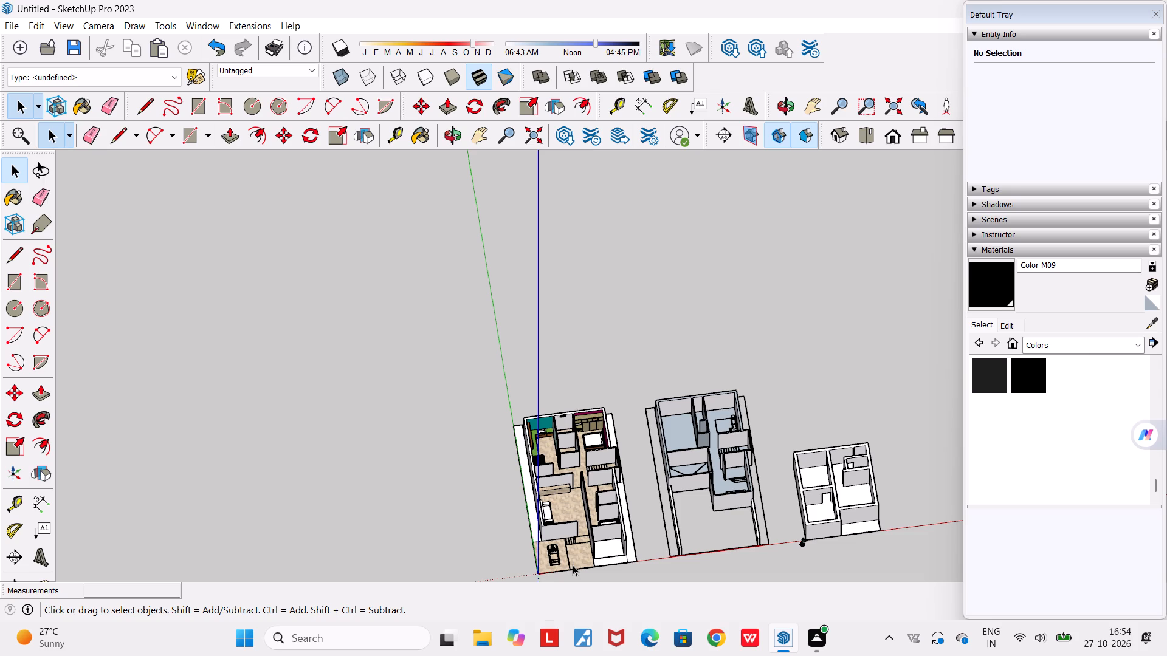
pyautogui.moveTo(454, 493); pyautogui.dragTo(352, 449, button='middle')
pyautogui.scroll(3, 407, 527)
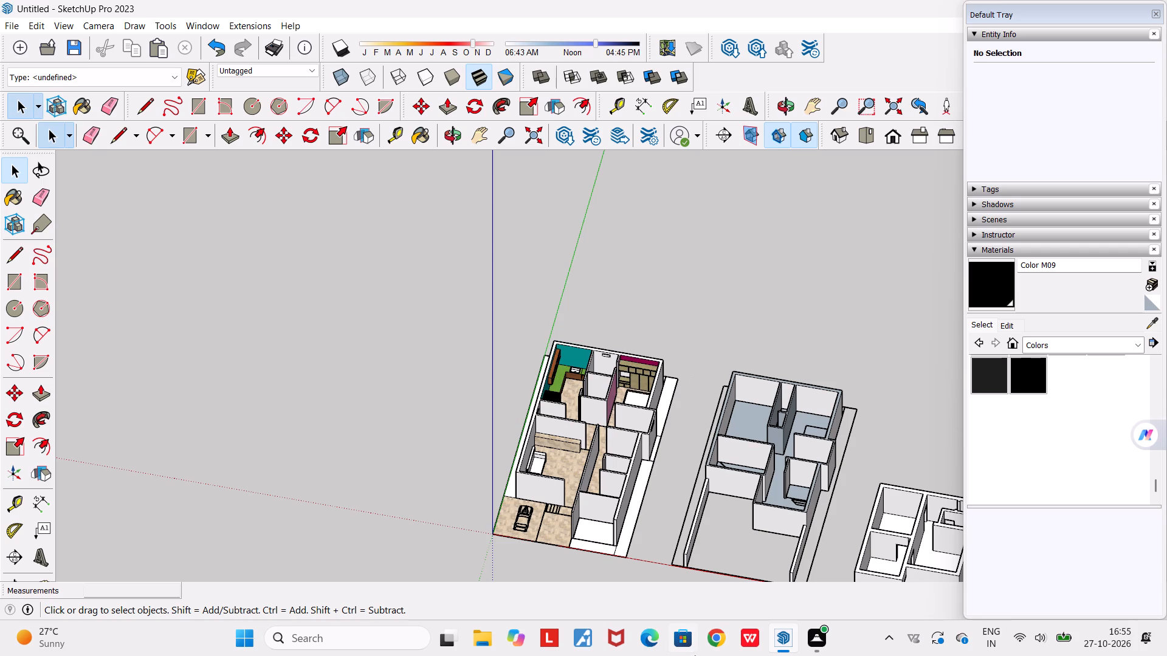
pyautogui.scroll(4, 610, 469)
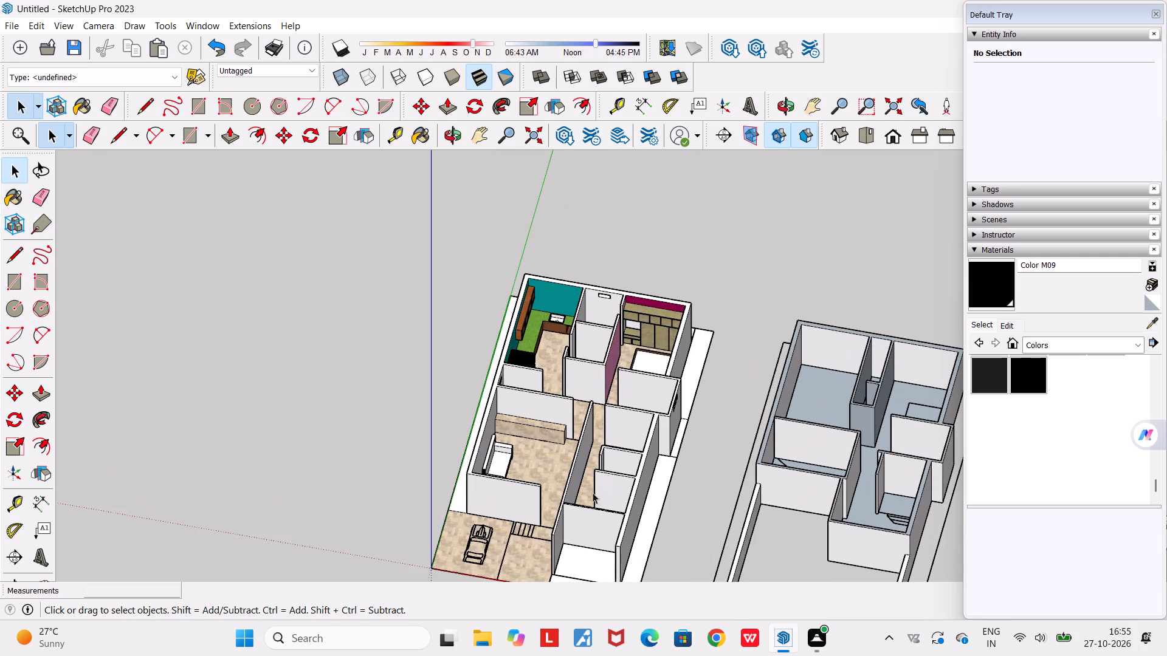
pyautogui.moveTo(583, 509); pyautogui.dragTo(903, 521, button='middle')
pyautogui.scroll(1, 819, 491)
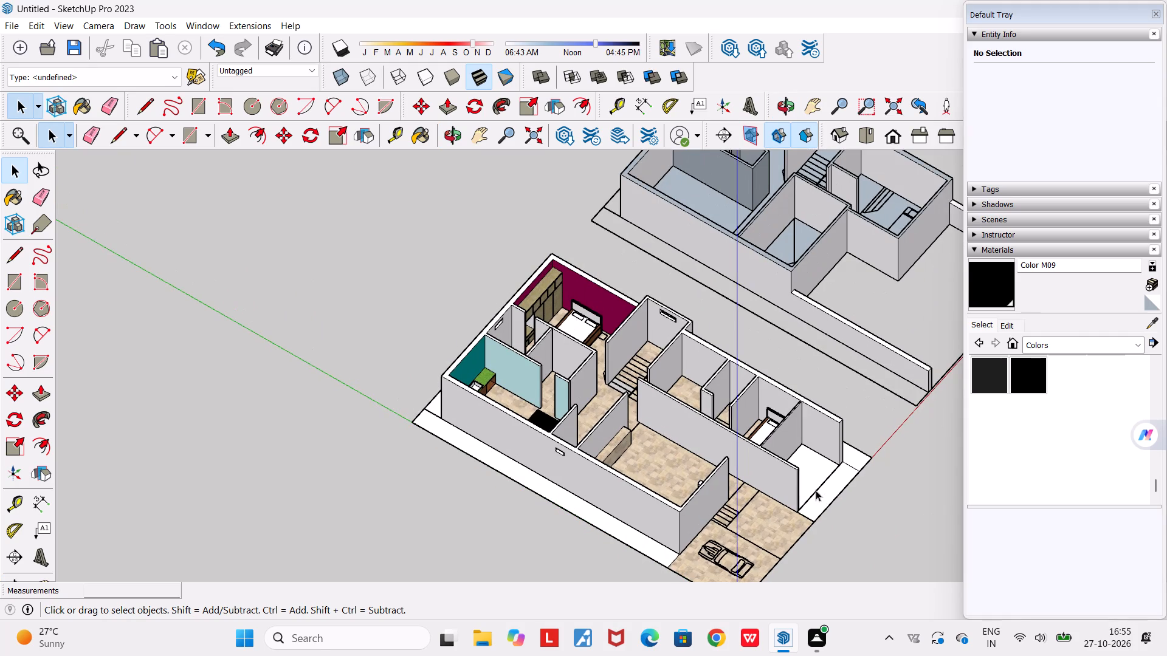
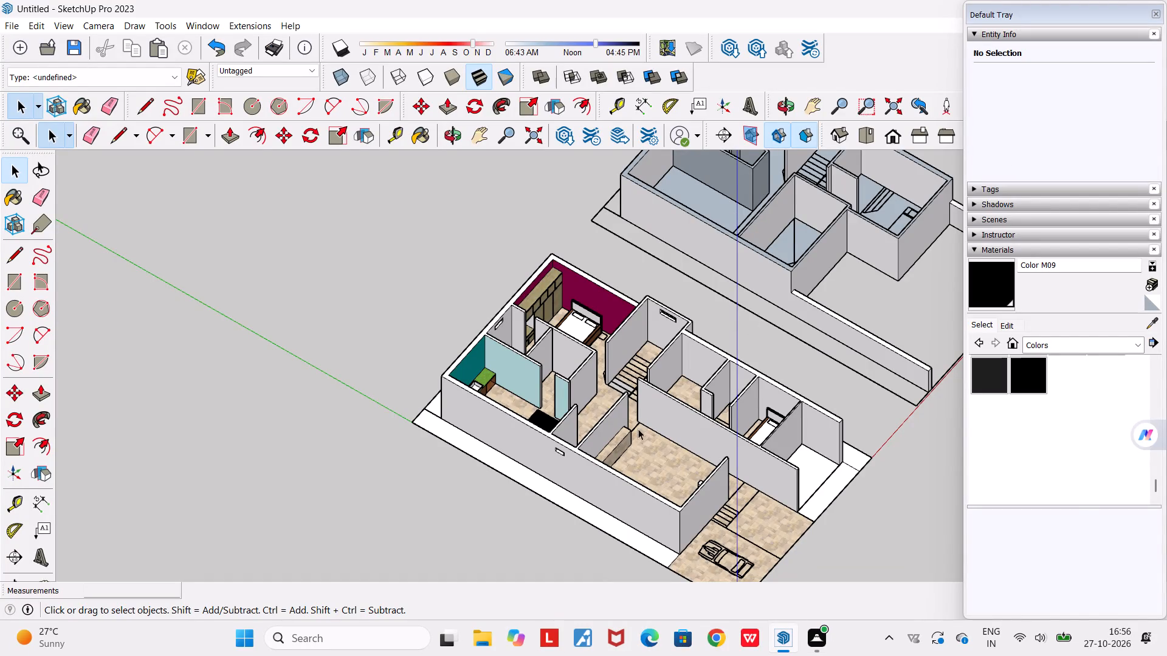
# Examine the furnished ground-floor model and the neighbouring floor models from several angles and distances.
pyautogui.scroll(2, 635, 425)
pyautogui.scroll(-3, 634, 425)
pyautogui.moveTo(632, 425); pyautogui.dragTo(603, 512, button='middle')
pyautogui.scroll(3, 603, 345)
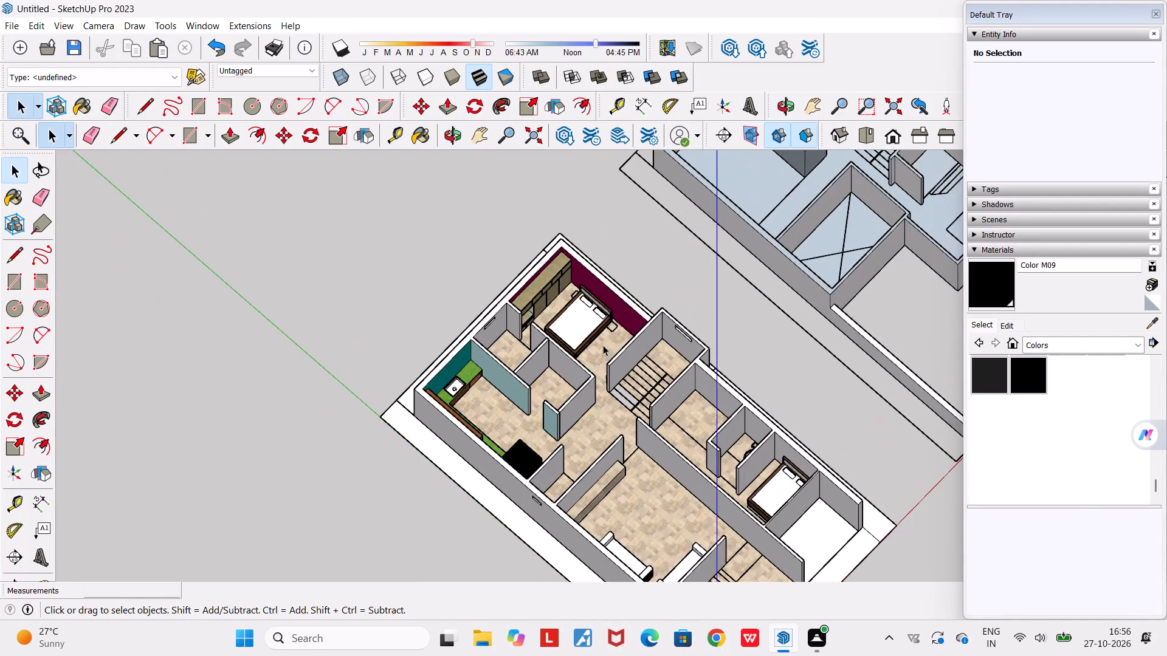
pyautogui.moveTo(610, 350); pyautogui.dragTo(618, 407, button='middle')
pyautogui.scroll(4, 577, 341)
pyautogui.moveTo(580, 339); pyautogui.dragTo(672, 199, button='middle')
pyautogui.scroll(-11, 672, 199)
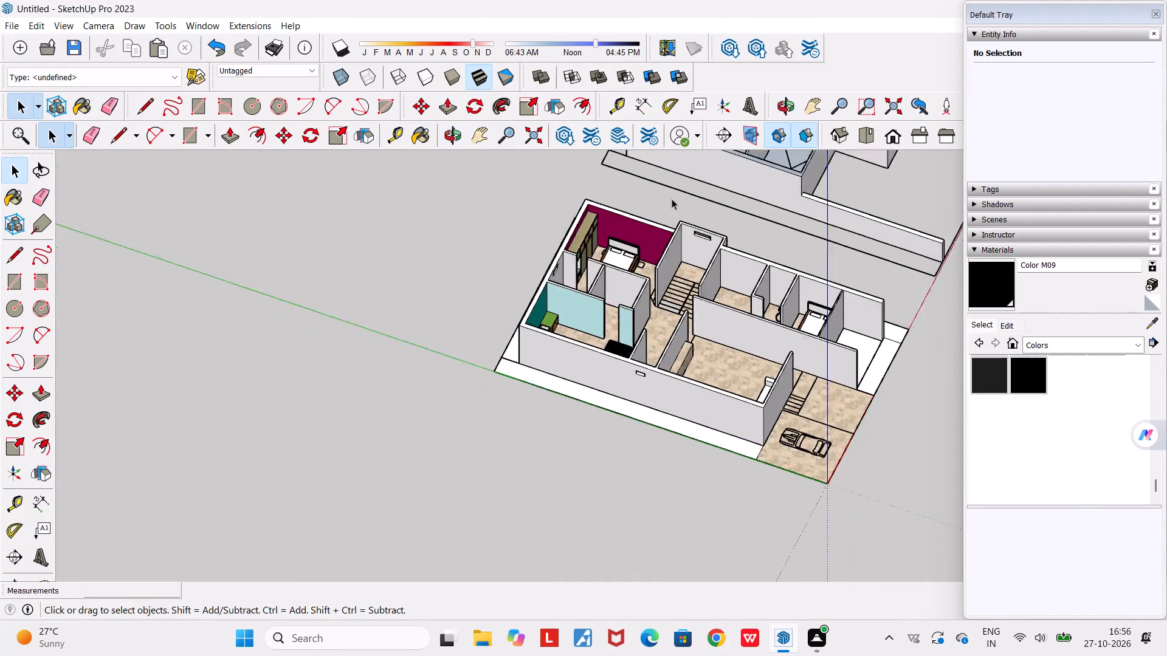
pyautogui.scroll(-2, 672, 199)
pyautogui.moveTo(670, 320); pyautogui.dragTo(773, 343, button='middle')
pyautogui.scroll(-3, 773, 343)
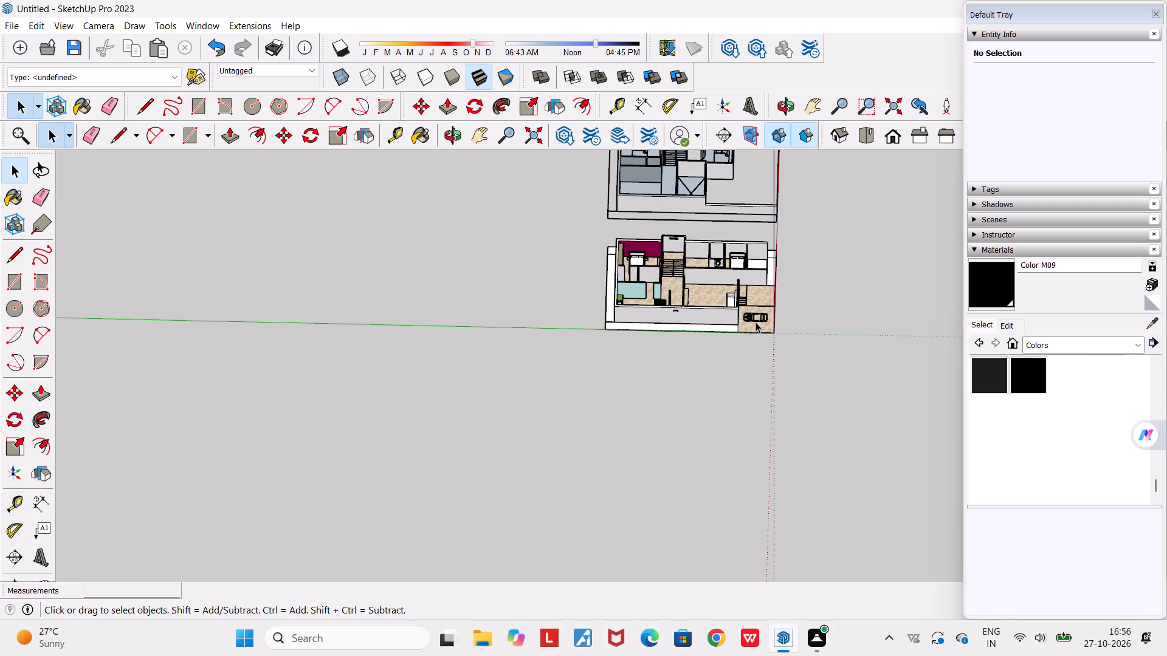
pyautogui.scroll(-4, 756, 322)
pyautogui.moveTo(774, 290); pyautogui.dragTo(650, 259, button='middle')
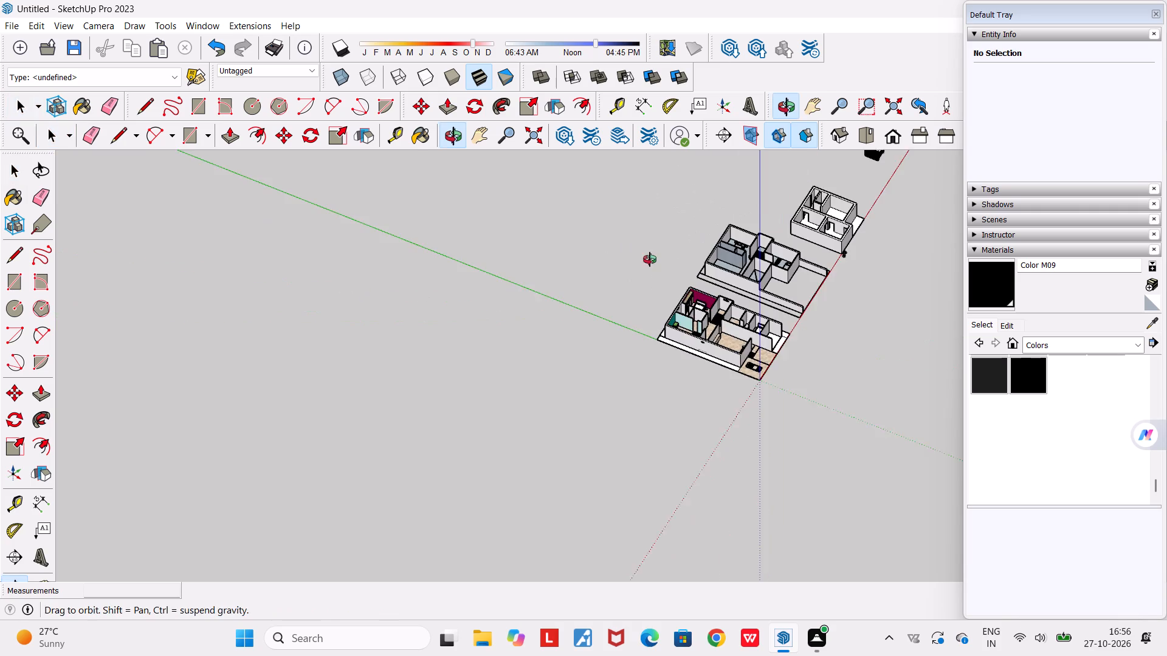
pyautogui.moveTo(650, 259); pyautogui.dragTo(648, 259, button='middle')
pyautogui.scroll(4, 711, 294)
pyautogui.moveTo(721, 382); pyautogui.dragTo(624, 398, button='middle')
pyautogui.scroll(3, 698, 446)
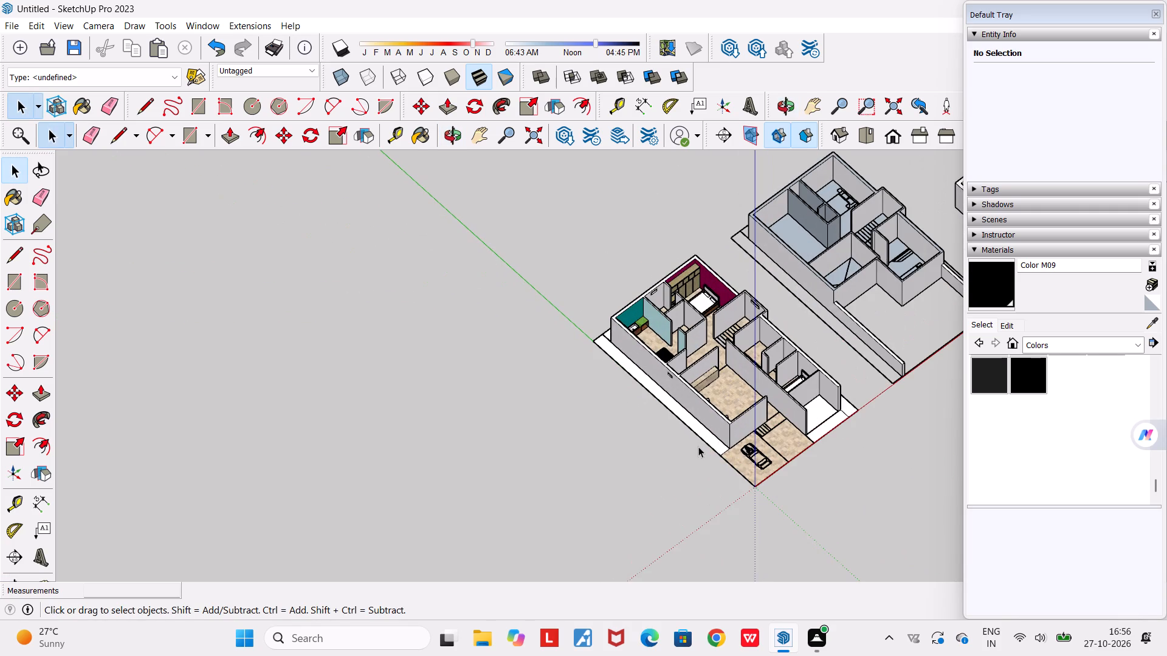
pyautogui.scroll(3, 740, 381)
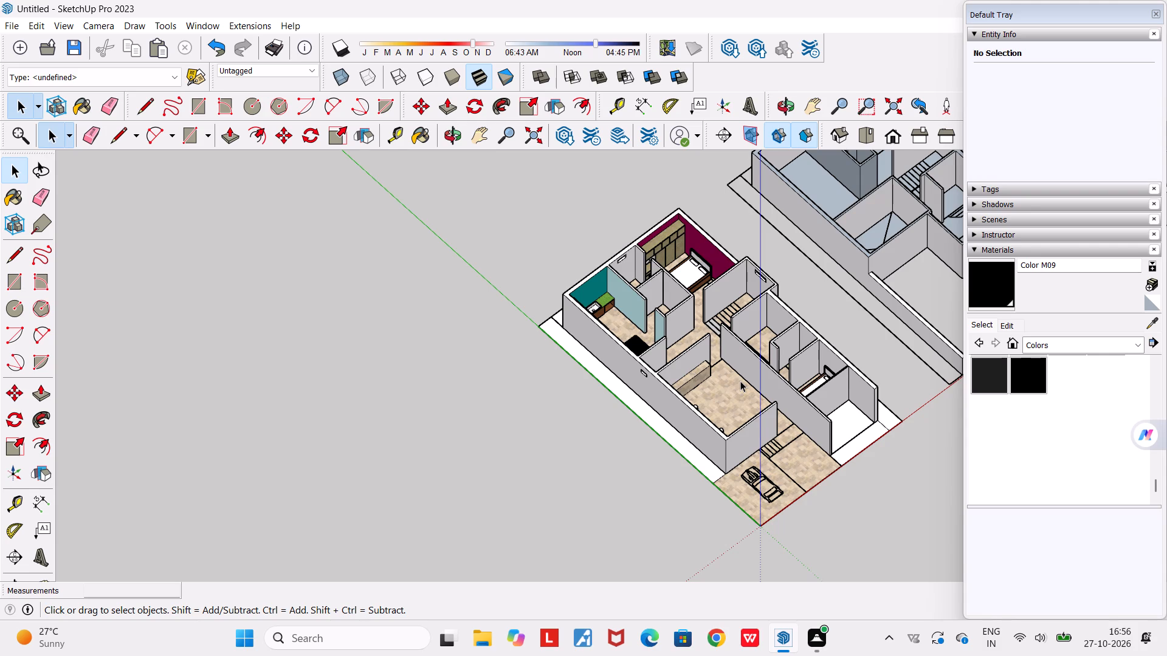
pyautogui.scroll(-1, 740, 381)
pyautogui.scroll(5, 740, 381)
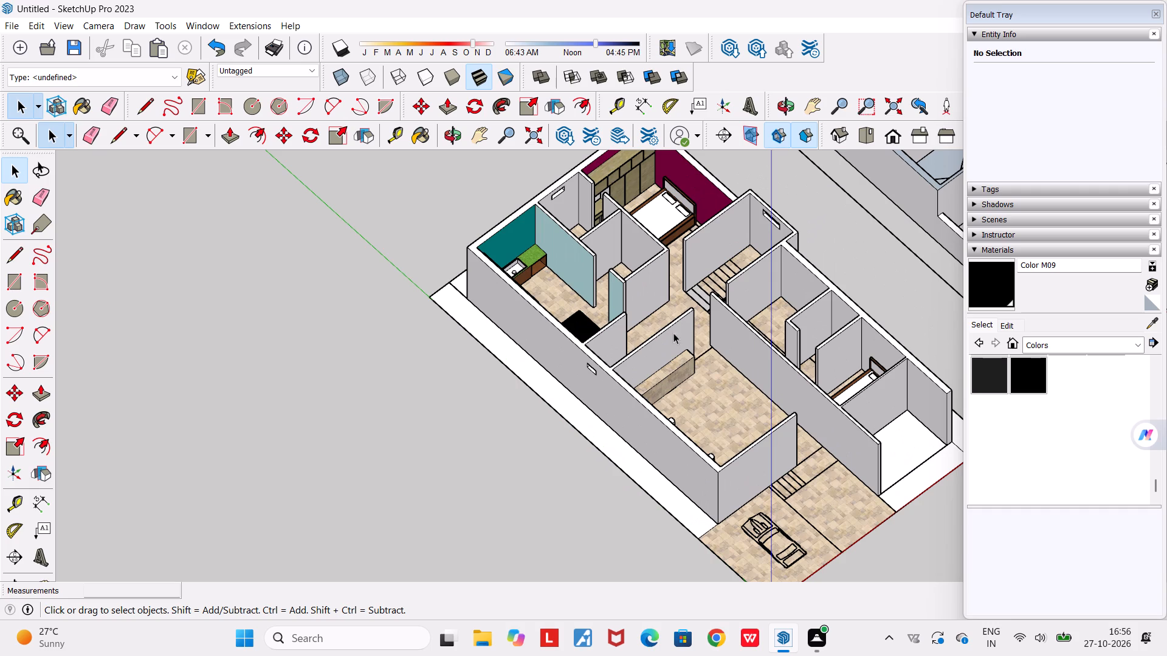
pyautogui.scroll(3, 666, 191)
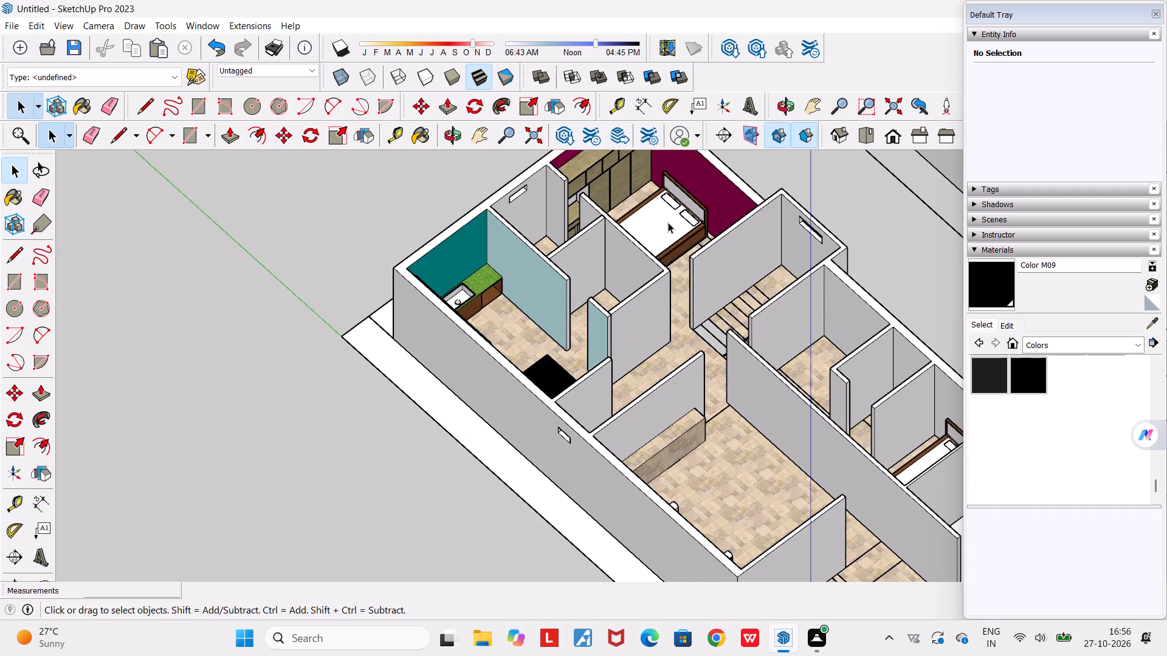
# Inspect the maroon-walled bedroom up close, including its wooden wardrobe wall, bed and bedside area.
pyautogui.press('h')
pyautogui.moveTo(666, 221); pyautogui.dragTo(537, 335)
pyautogui.moveTo(583, 363); pyautogui.dragTo(669, 364, button='middle')
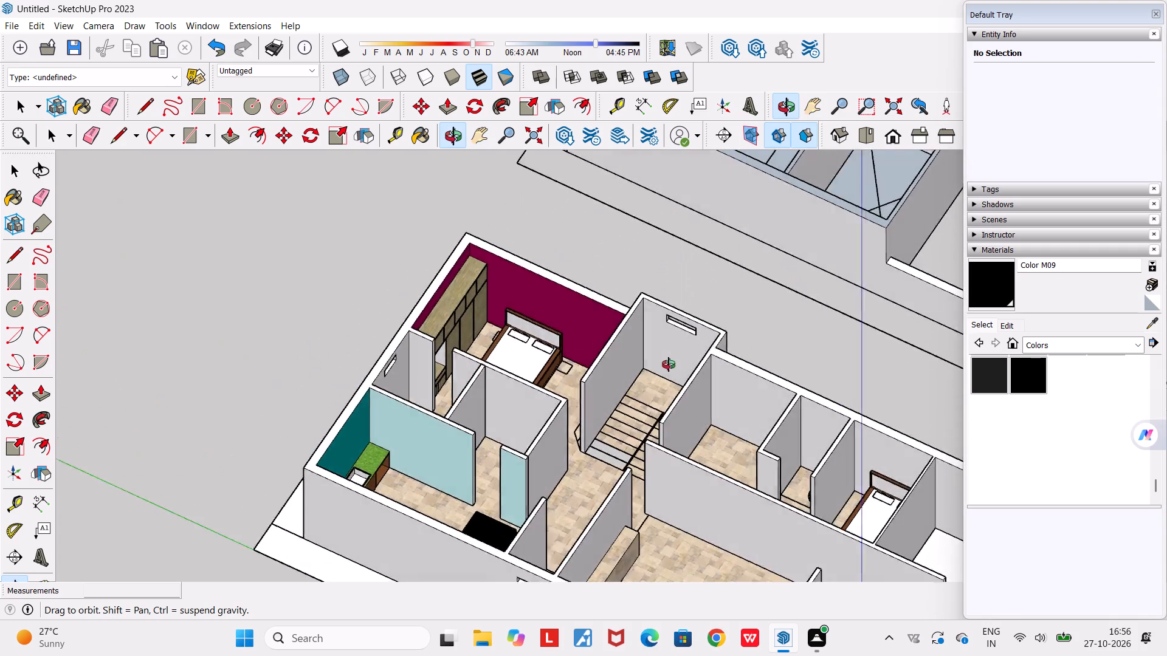
pyautogui.moveTo(669, 364); pyautogui.dragTo(619, 391, button='middle')
pyautogui.scroll(4, 521, 283)
pyautogui.moveTo(509, 278); pyautogui.dragTo(334, 212, button='middle')
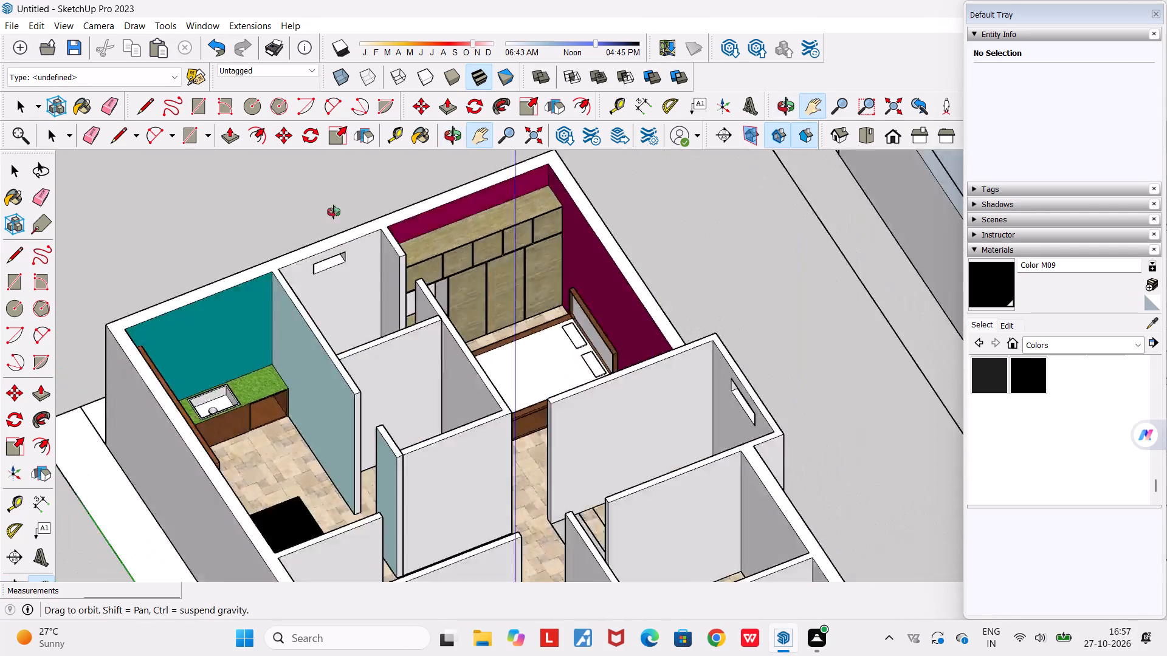
pyautogui.moveTo(334, 212); pyautogui.dragTo(282, 193, button='middle')
pyautogui.scroll(4, 508, 217)
pyautogui.moveTo(560, 375); pyautogui.dragTo(625, 377, button='middle')
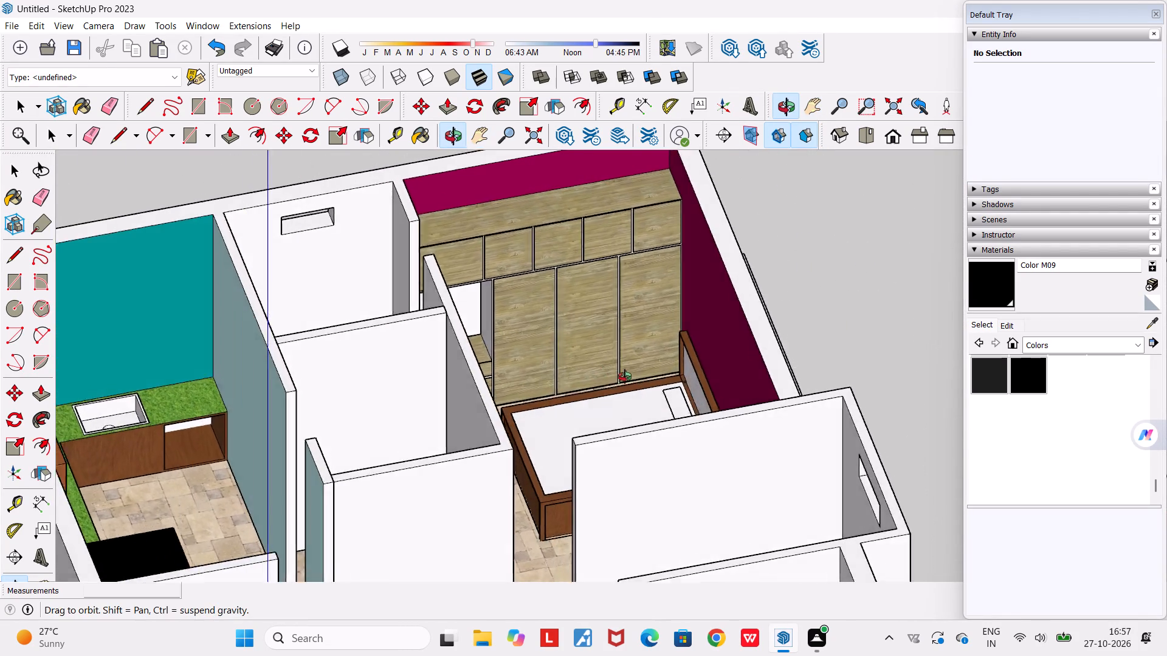
pyautogui.moveTo(625, 377); pyautogui.dragTo(643, 388, button='middle')
pyautogui.scroll(2, 595, 369)
pyautogui.moveTo(595, 369); pyautogui.dragTo(579, 411, button='middle')
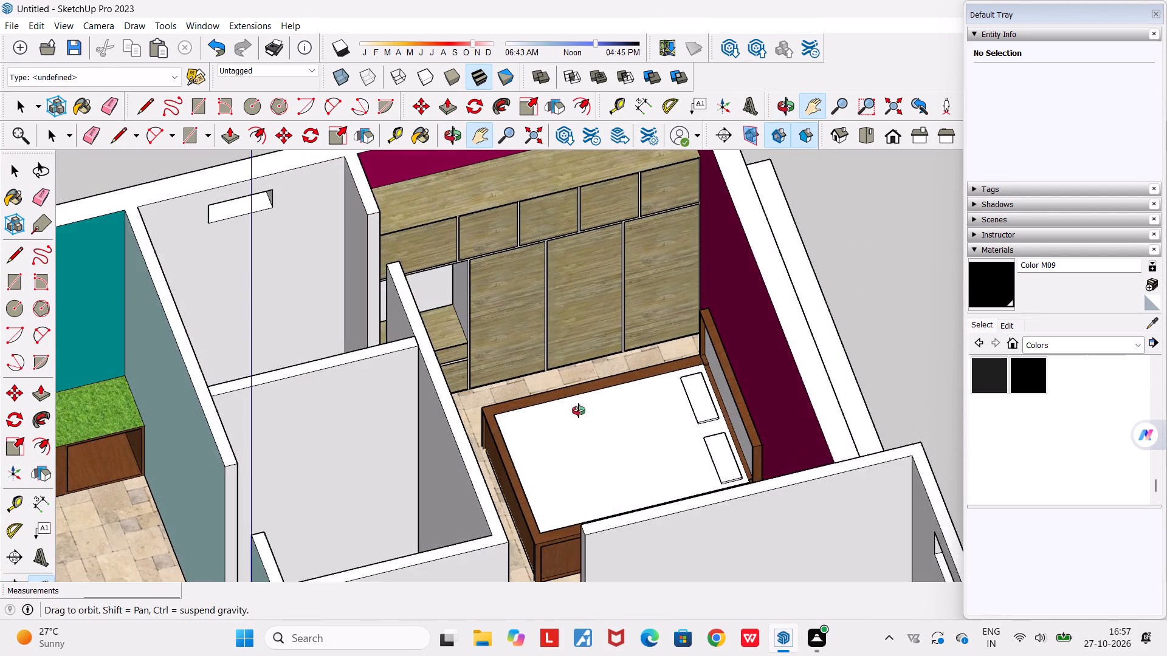
pyautogui.moveTo(579, 411); pyautogui.dragTo(579, 422, button='middle')
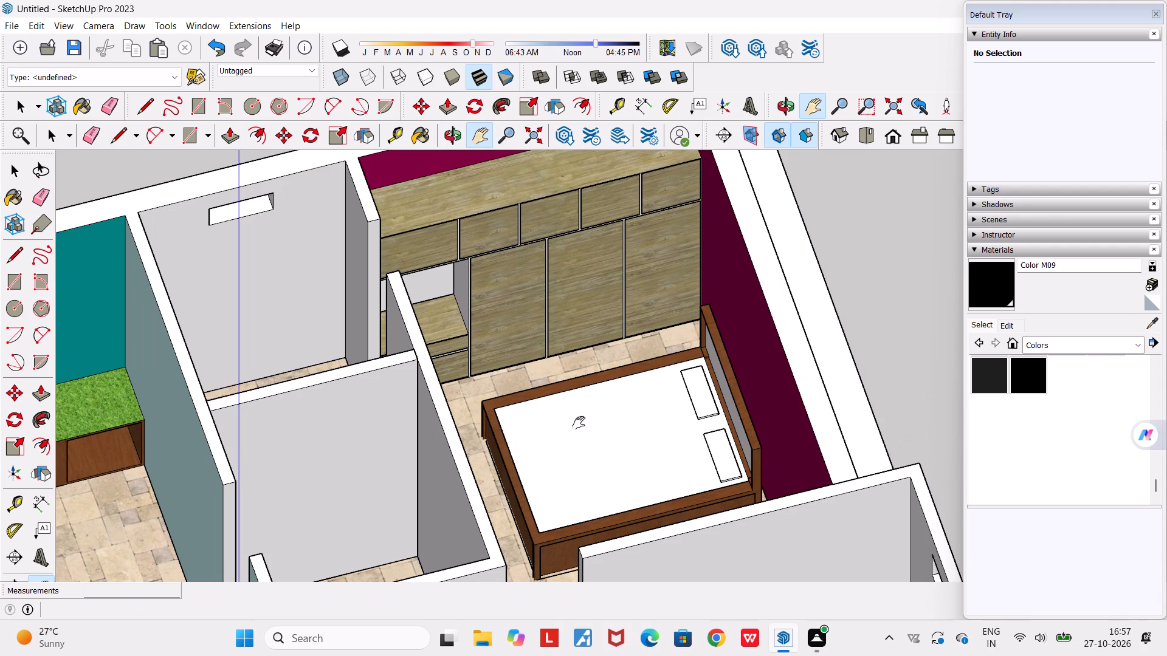
pyautogui.scroll(-5, 579, 423)
pyautogui.moveTo(567, 431); pyautogui.dragTo(724, 466, button='middle')
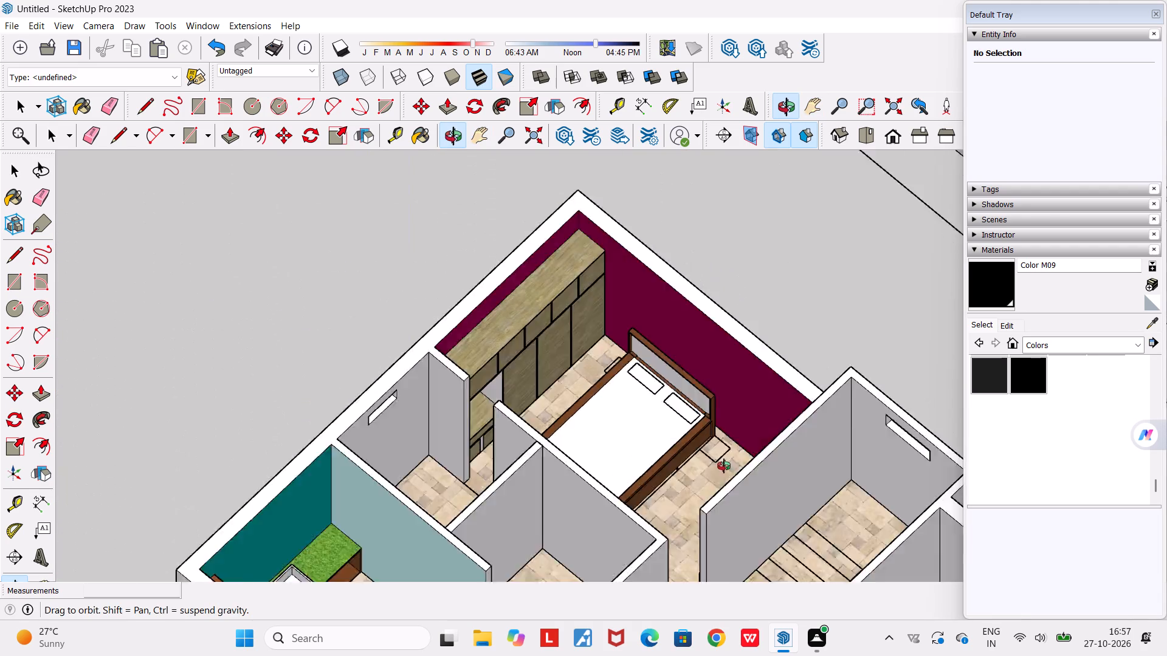
pyautogui.moveTo(724, 466); pyautogui.dragTo(456, 397, button='middle')
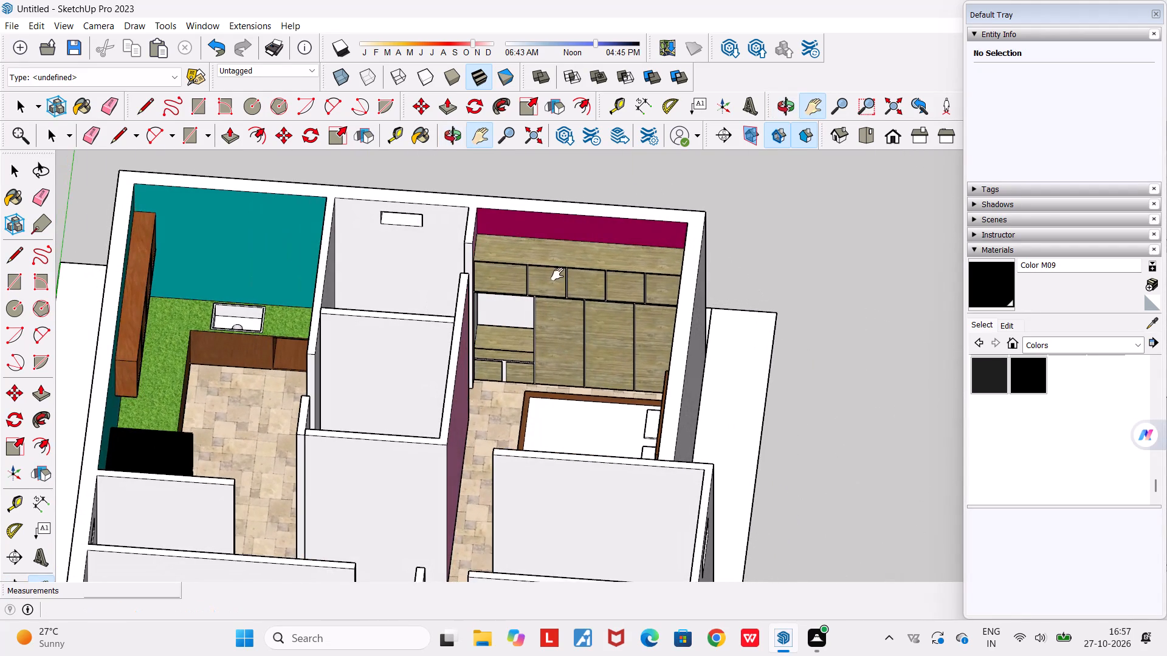
pyautogui.scroll(3, 557, 273)
pyautogui.scroll(-9, 544, 405)
# Inspect the teal kitchen with its black fridge and wall cabinets, the adjoining small rooms and the bedroom's pink partition wall.
pyautogui.moveTo(395, 459); pyautogui.dragTo(225, 470, button='middle')
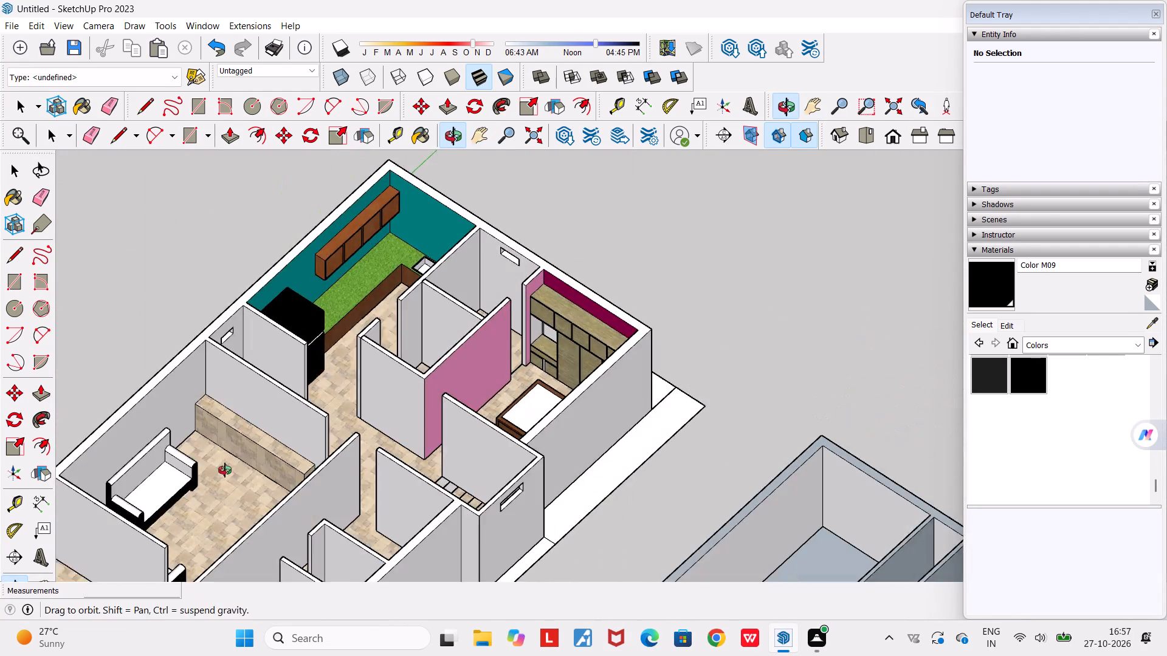
pyautogui.moveTo(225, 470); pyautogui.dragTo(227, 470, button='middle')
pyautogui.scroll(4, 327, 261)
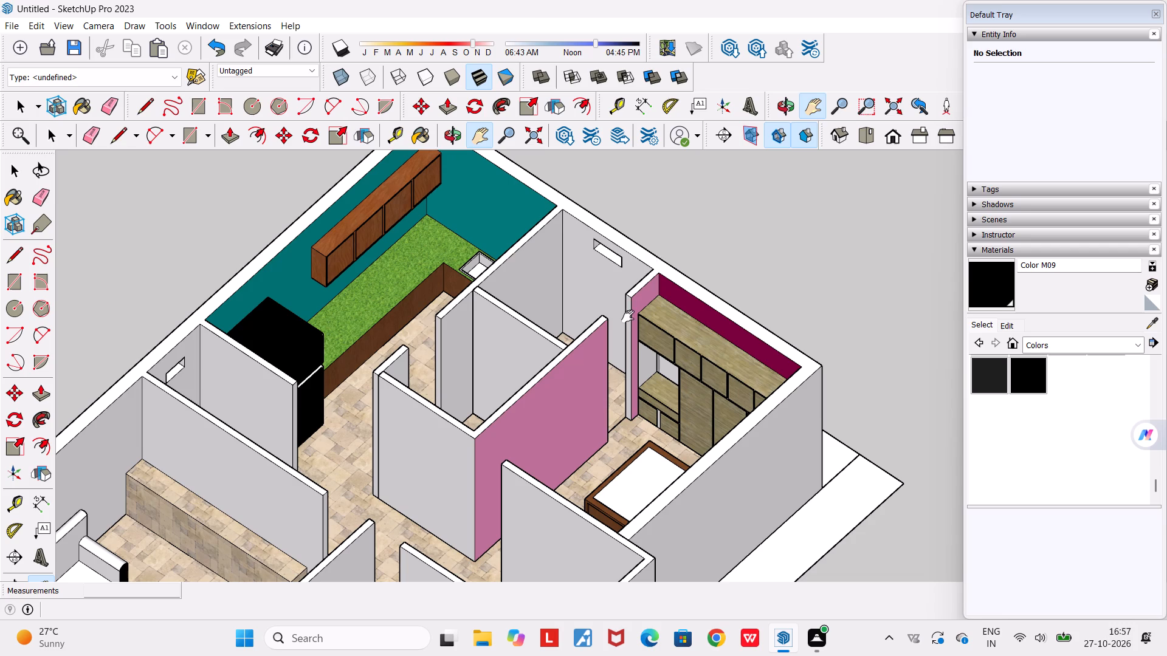
pyautogui.scroll(6, 627, 317)
pyautogui.moveTo(622, 318); pyautogui.dragTo(396, 340, button='middle')
pyautogui.scroll(-12, 396, 340)
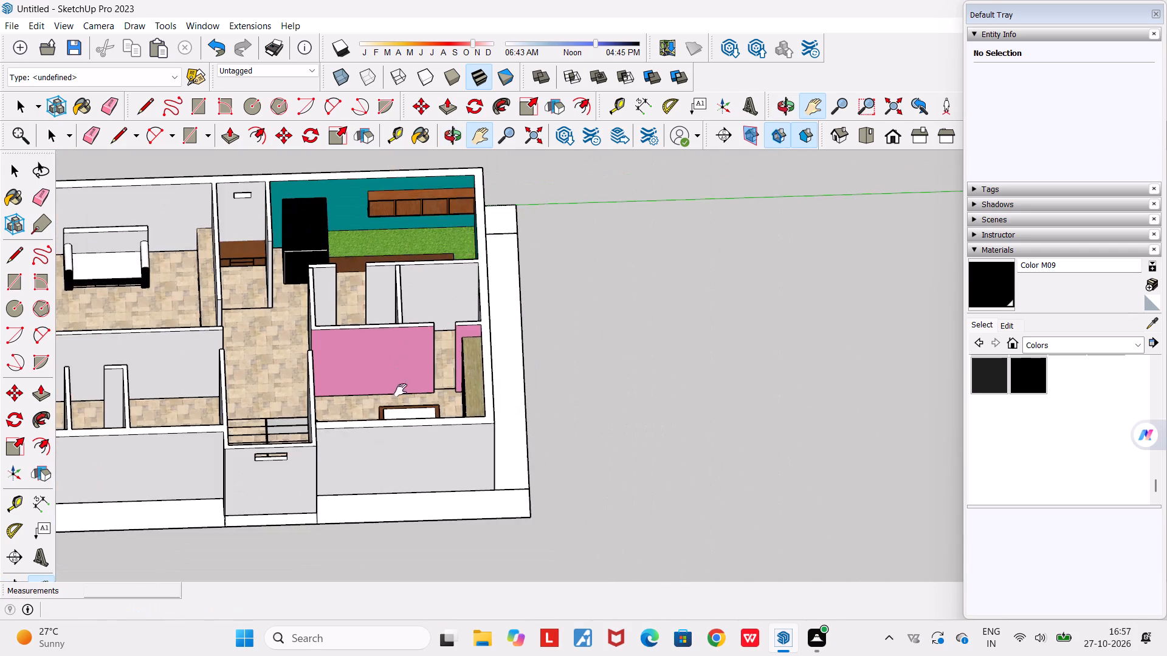
pyautogui.moveTo(401, 400); pyautogui.dragTo(434, 482, button='middle')
pyautogui.scroll(6, 303, 254)
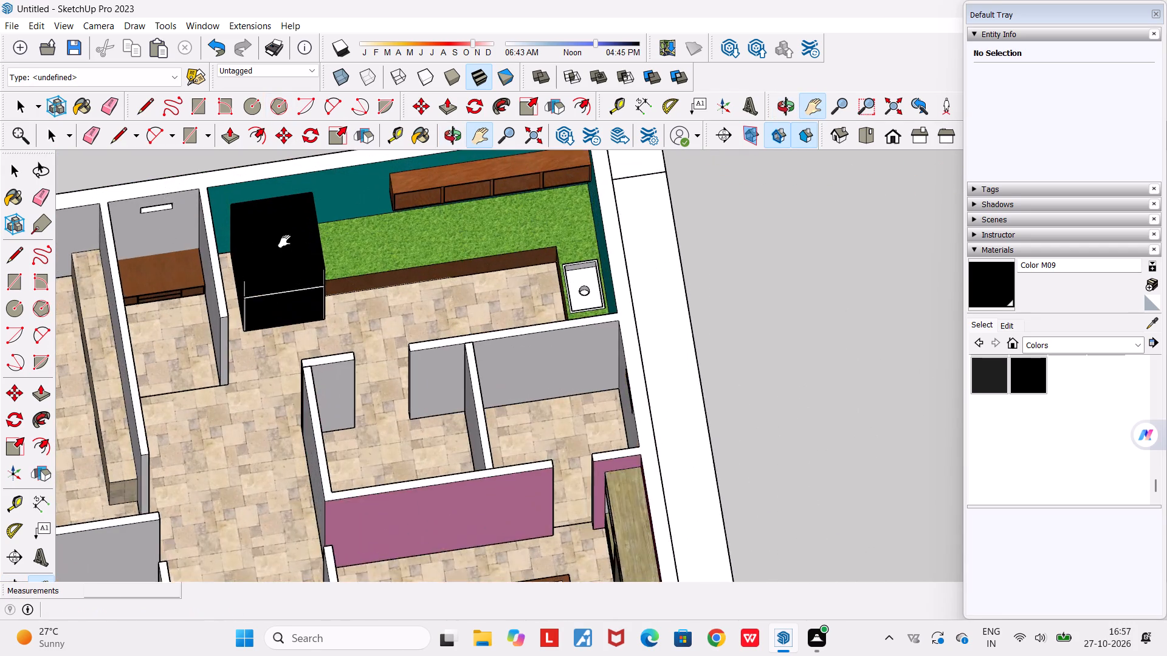
pyautogui.scroll(1, 280, 237)
pyautogui.moveTo(263, 227); pyautogui.dragTo(315, 95, button='middle')
pyautogui.scroll(-4, 316, 95)
pyautogui.moveTo(221, 272); pyautogui.dragTo(181, 248, button='middle')
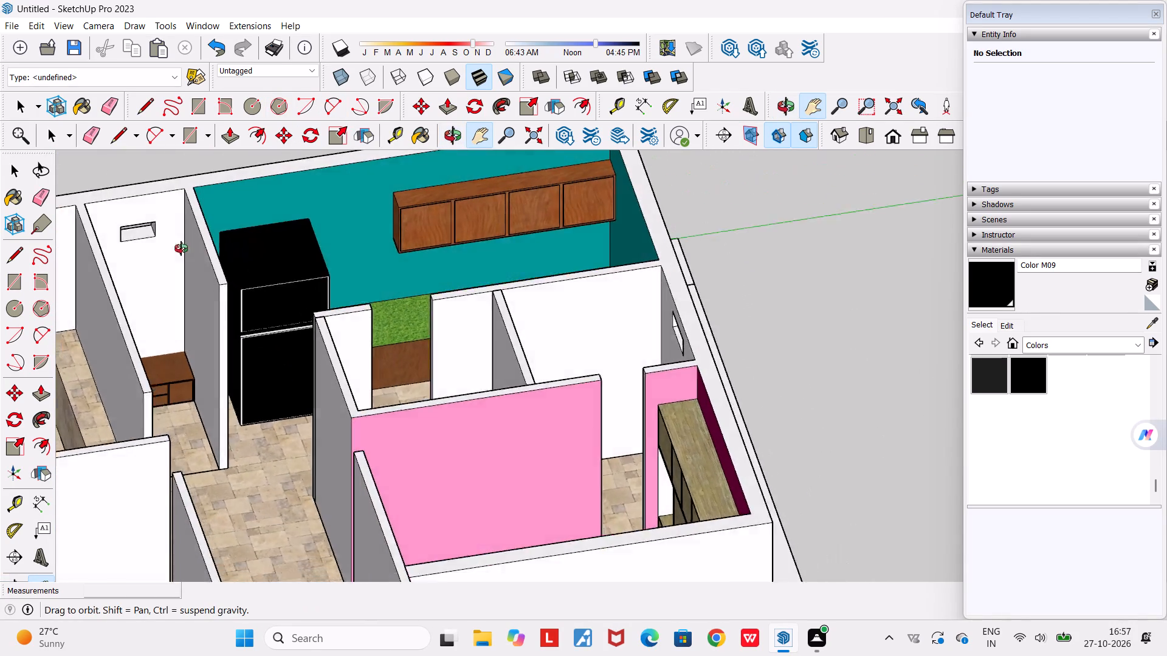
pyautogui.moveTo(181, 248); pyautogui.dragTo(216, 207, button='middle')
pyautogui.scroll(-5, 213, 206)
pyautogui.moveTo(239, 250); pyautogui.dragTo(359, 252, button='middle')
pyautogui.scroll(6, 281, 315)
pyautogui.moveTo(182, 393); pyautogui.dragTo(67, 380, button='middle')
pyautogui.scroll(4, 131, 351)
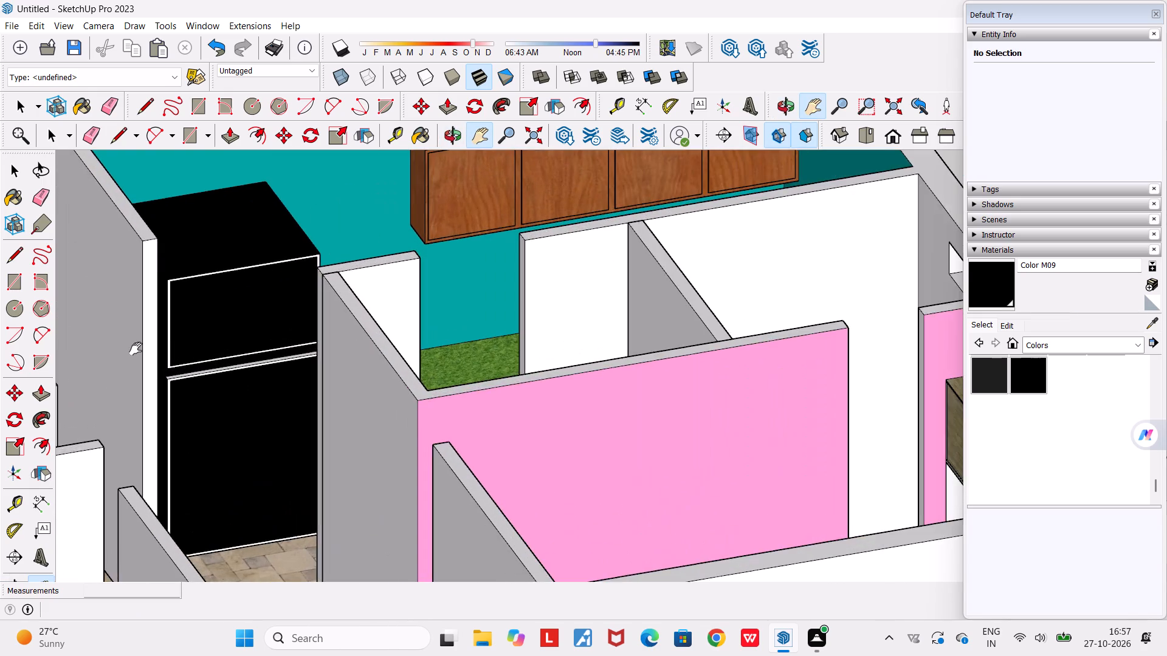
pyautogui.moveTo(205, 328); pyautogui.dragTo(126, 318, button='middle')
pyautogui.scroll(-4, 126, 317)
pyautogui.moveTo(202, 364); pyautogui.dragTo(624, 375, button='middle')
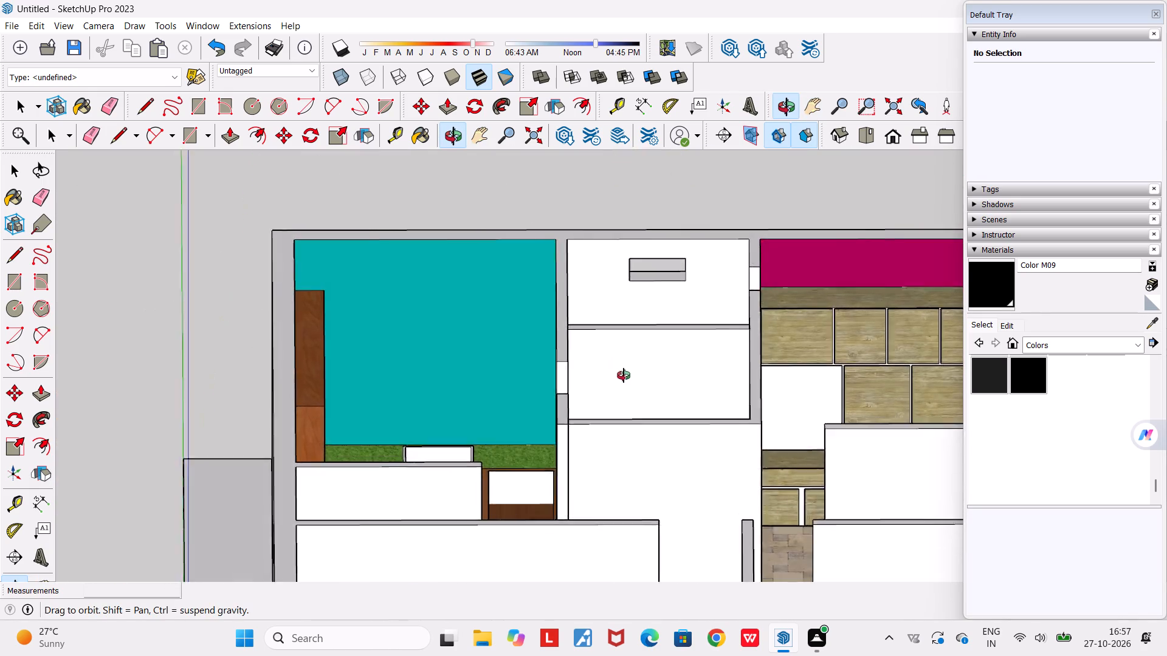
pyautogui.moveTo(624, 375); pyautogui.dragTo(164, 393, button='middle')
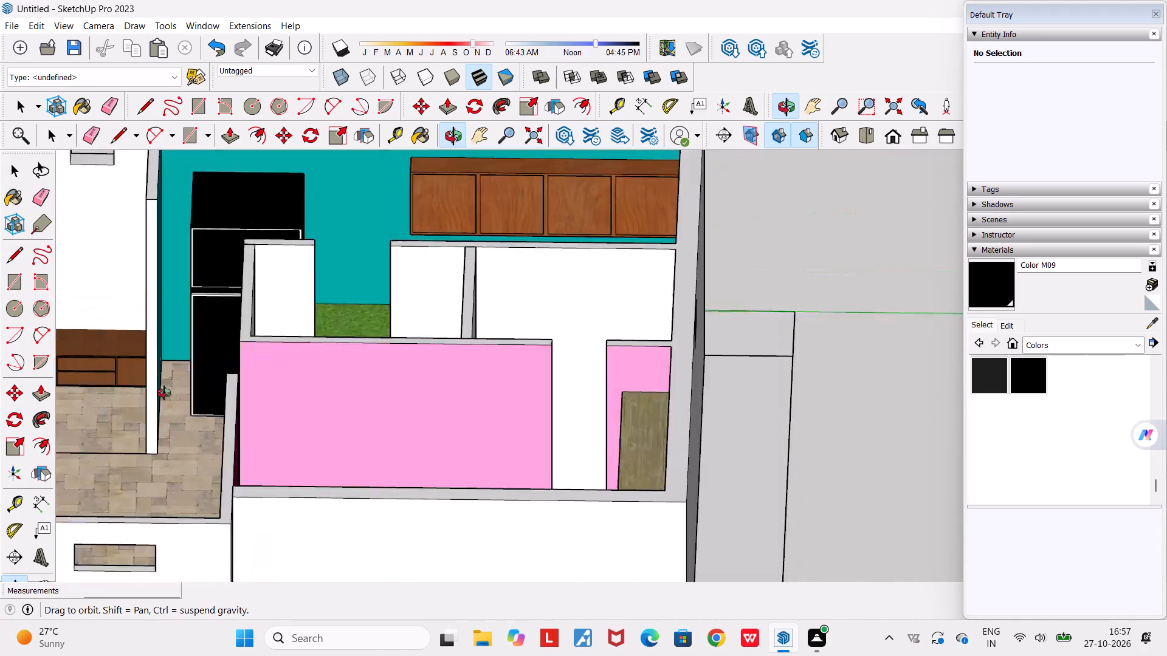
pyautogui.moveTo(164, 393); pyautogui.dragTo(162, 392, button='middle')
# Review the whole house from outside on opposite sides, including the living room, kitchen and car porch.
pyautogui.scroll(-9, 162, 392)
pyautogui.moveTo(156, 422); pyautogui.dragTo(761, 380, button='middle')
pyautogui.scroll(-9, 761, 380)
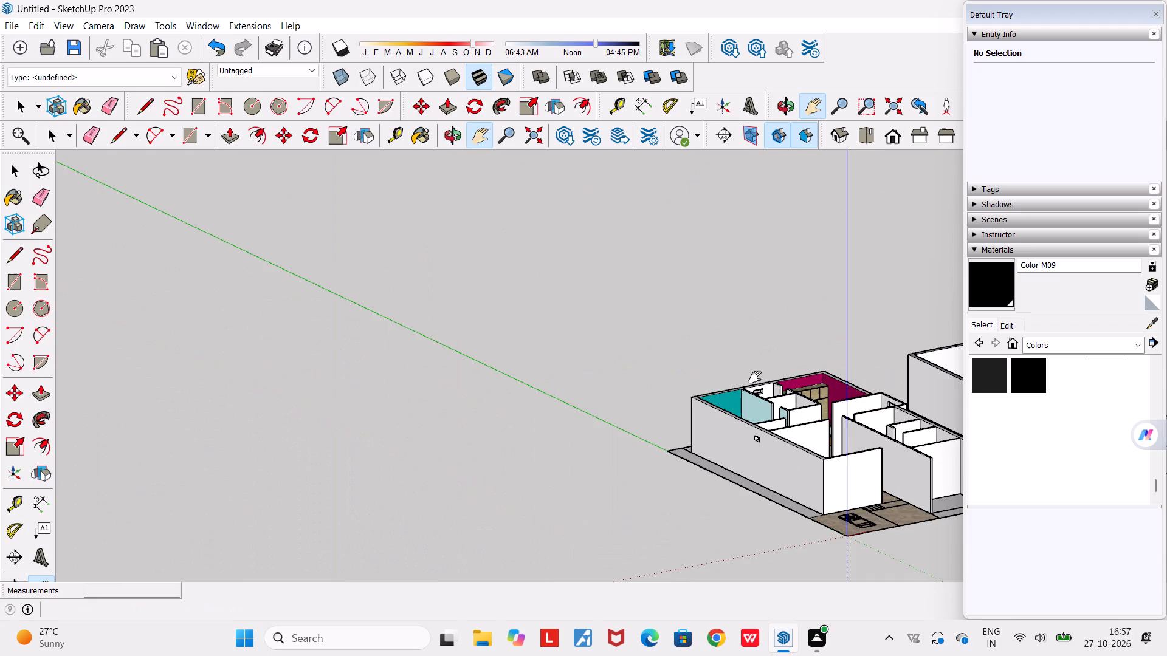
pyautogui.moveTo(779, 435); pyautogui.dragTo(170, 440, button='middle')
pyautogui.scroll(-4, 170, 440)
pyautogui.moveTo(311, 468); pyautogui.dragTo(301, 582, button='middle')
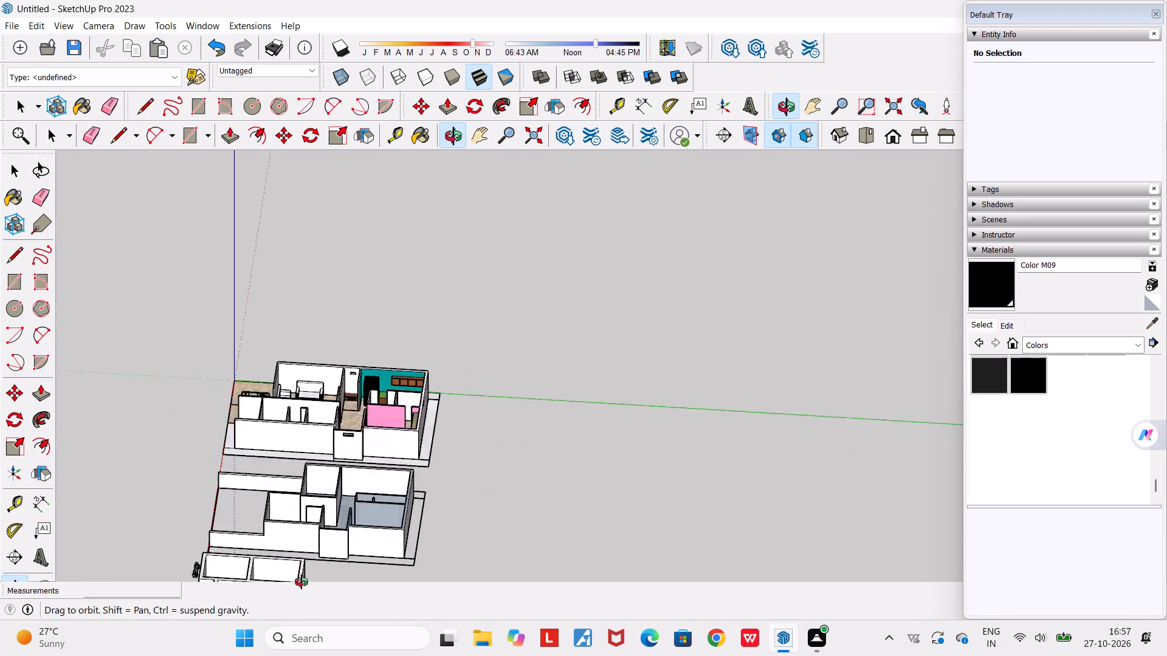
pyautogui.moveTo(301, 582); pyautogui.dragTo(307, 610, button='middle')
pyautogui.scroll(11, 334, 363)
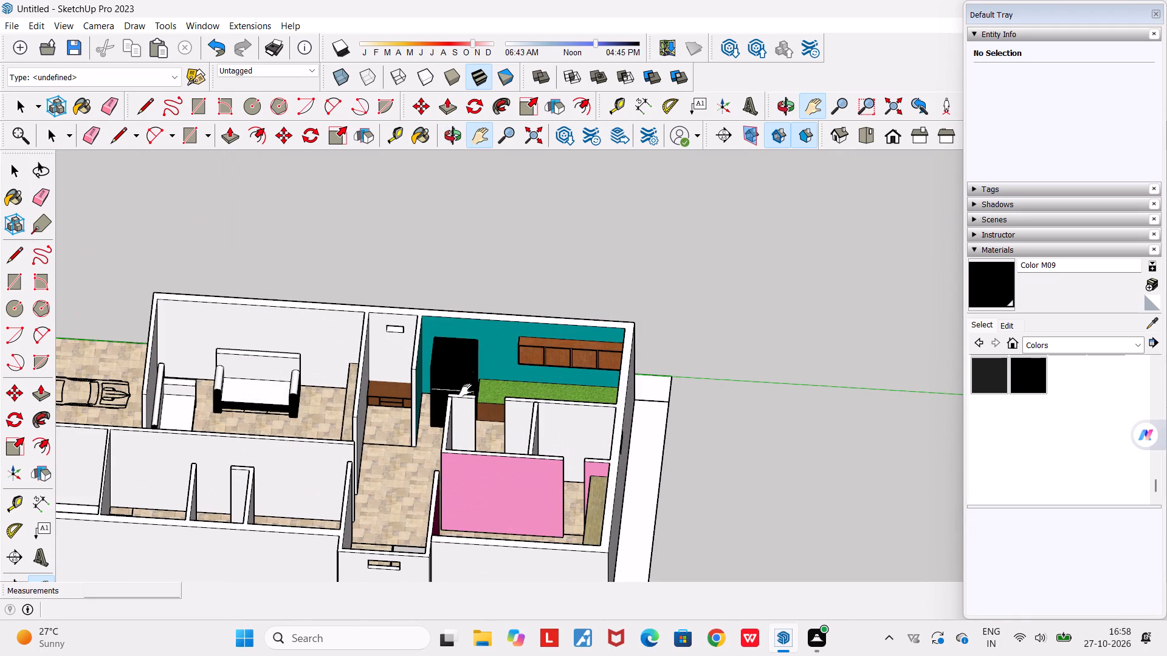
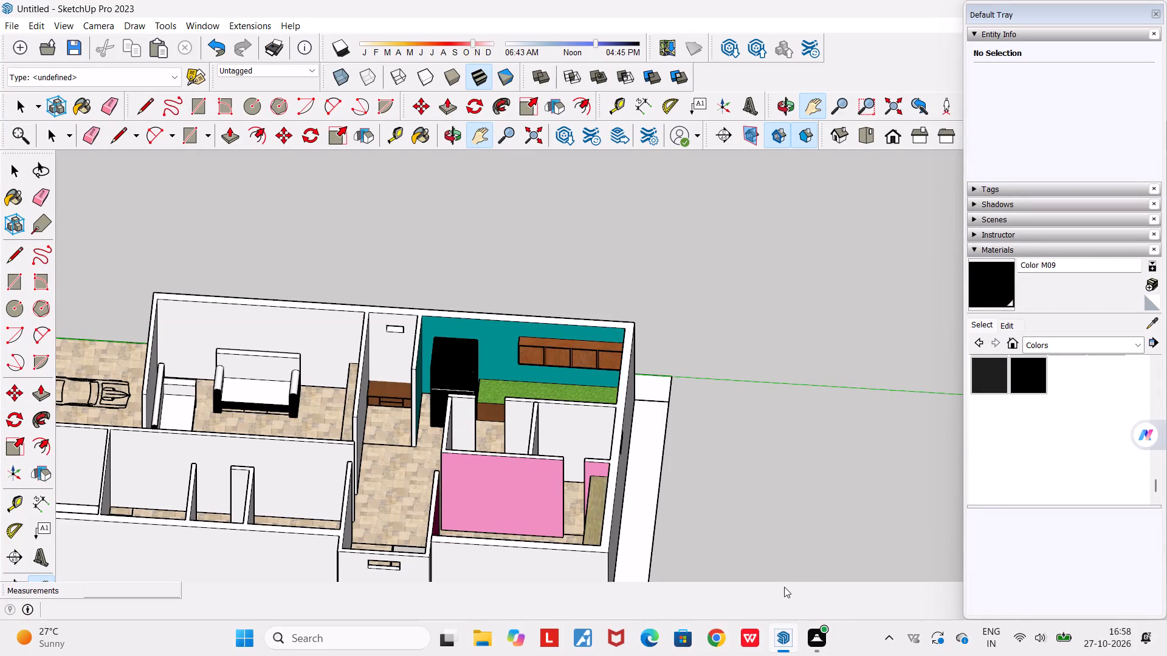
# Review the furnished ground-floor model from above and at an angle, together with the neighbouring unfurnished floor models.
pyautogui.scroll(-4, 503, 479)
pyautogui.moveTo(503, 479); pyautogui.dragTo(501, 528, button='middle')
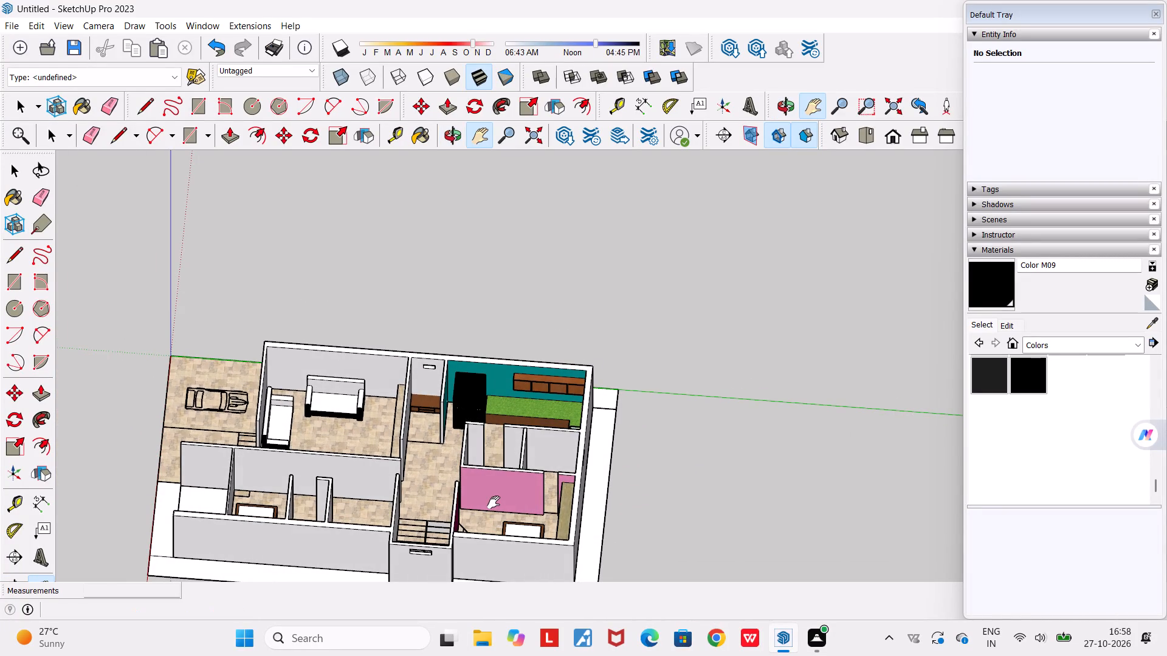
pyautogui.scroll(4, 113, 465)
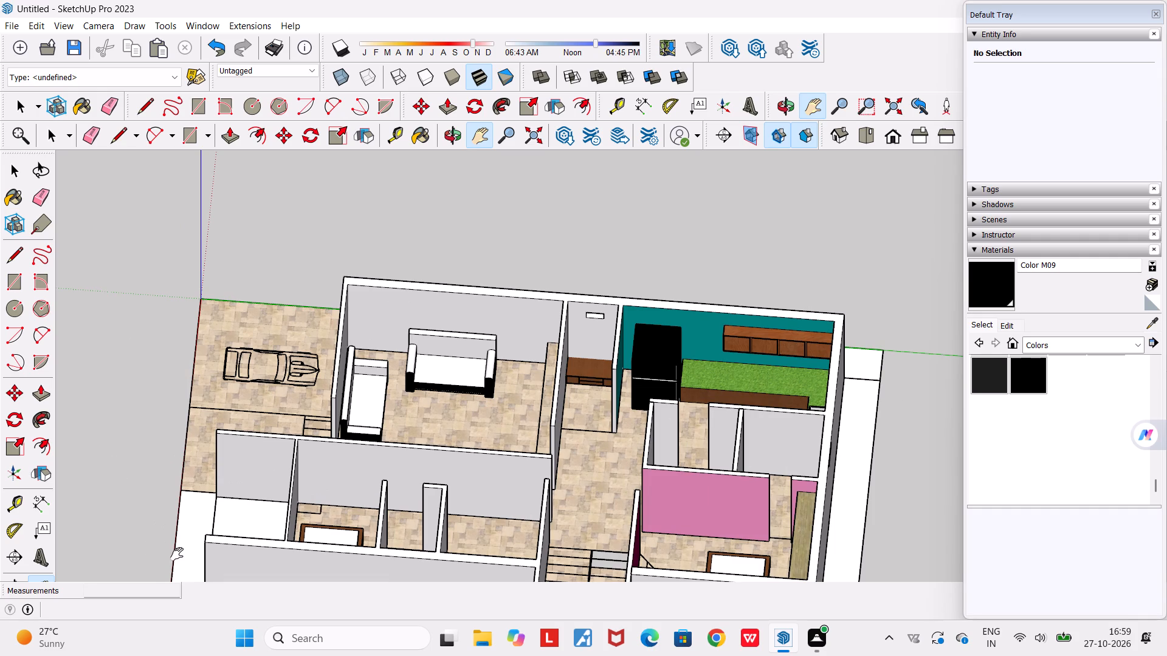
pyautogui.scroll(-3, 177, 554)
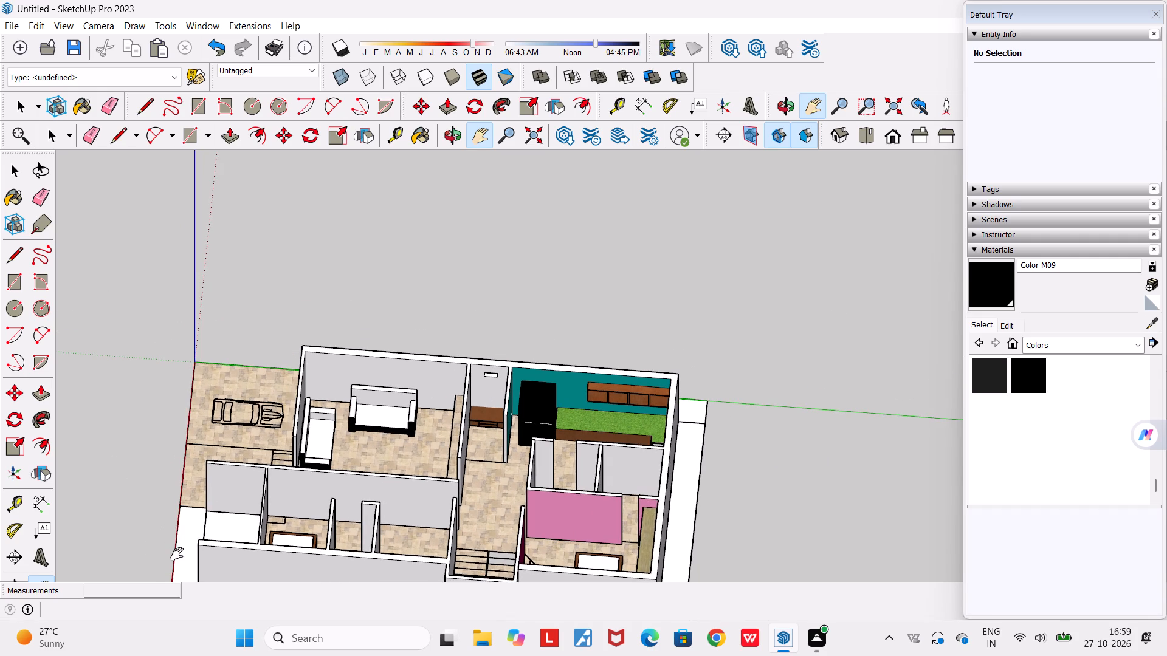
pyautogui.scroll(-4, 177, 554)
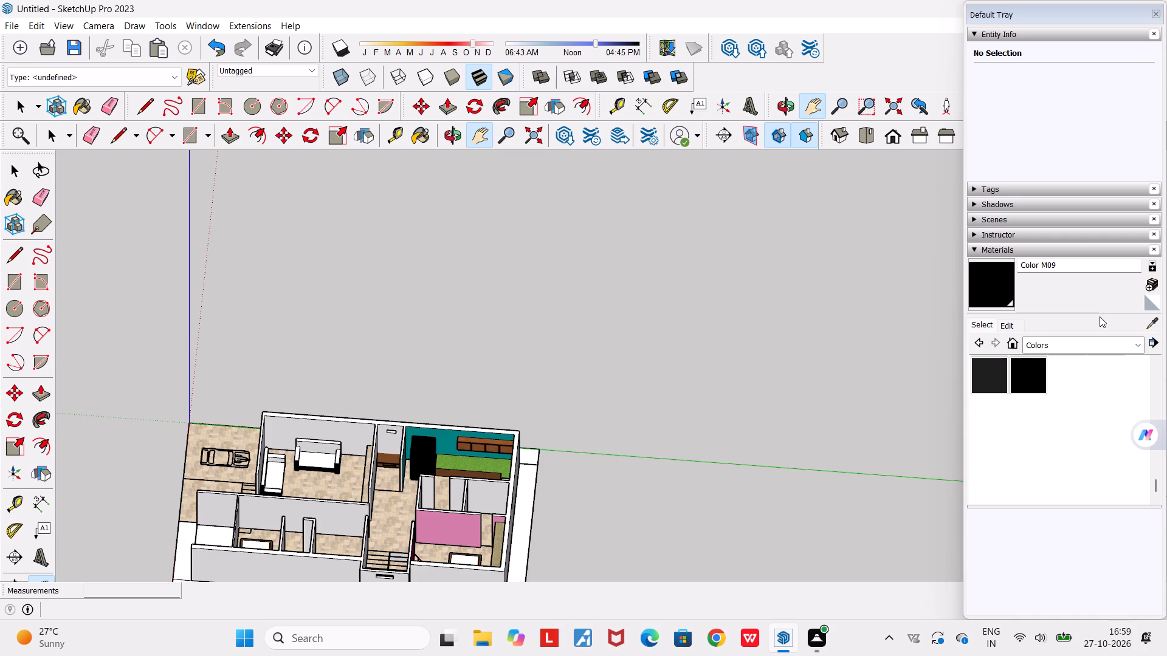
pyautogui.scroll(-5, 1162, 336)
pyautogui.moveTo(322, 488); pyautogui.dragTo(374, 451)
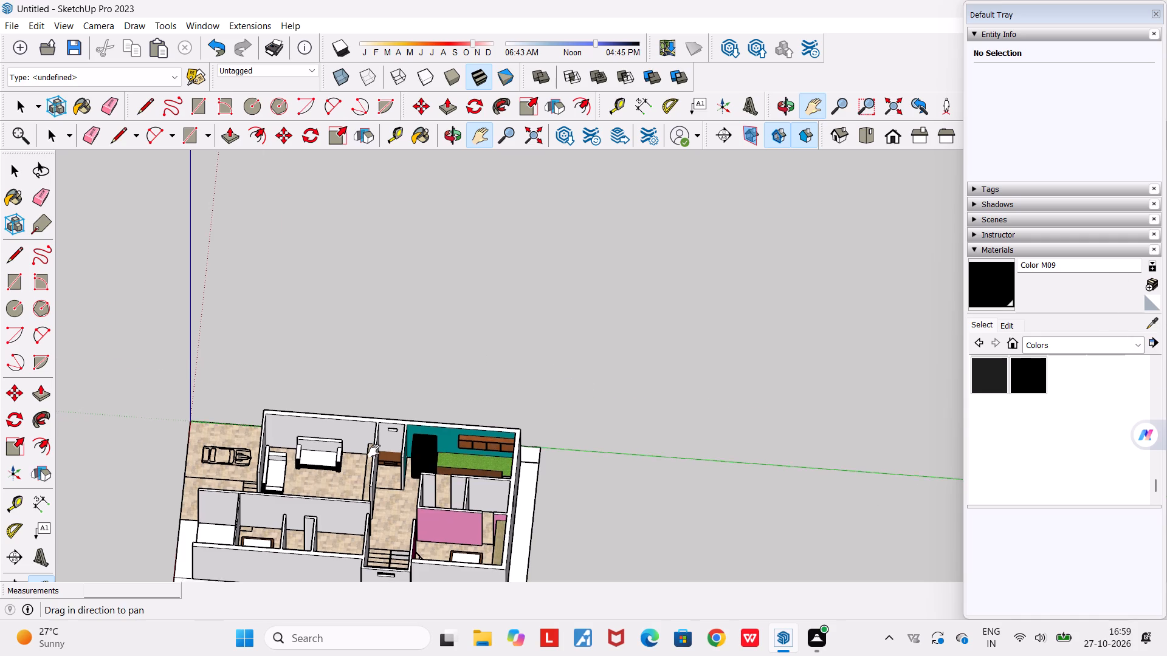
pyautogui.moveTo(374, 451); pyautogui.dragTo(627, 288)
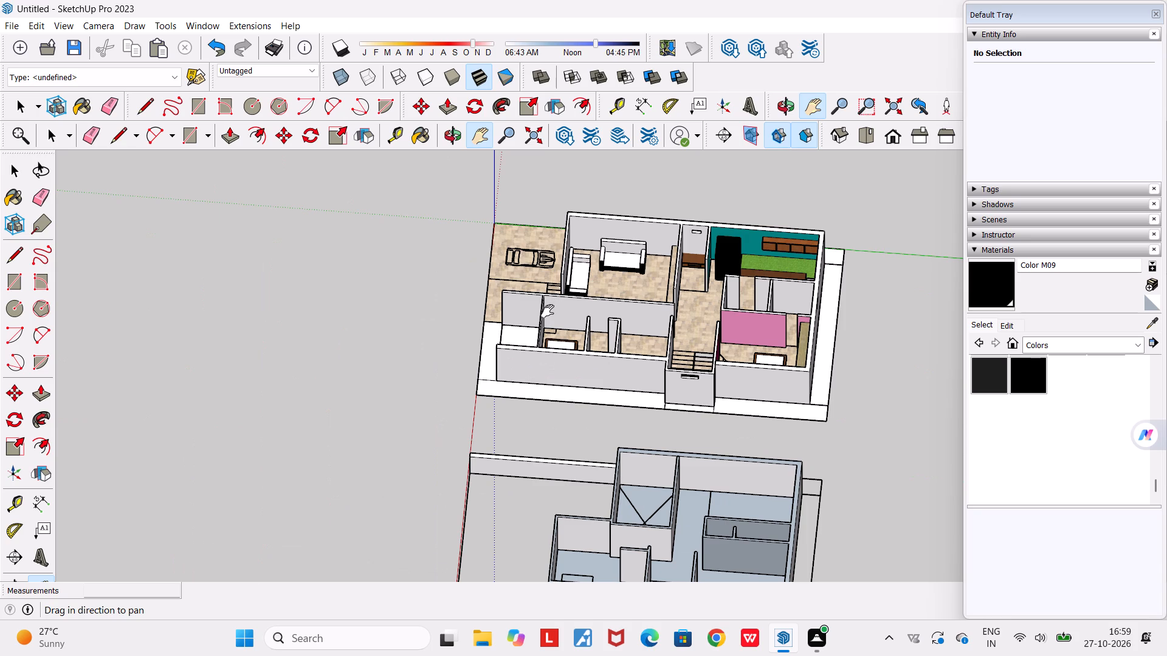
pyautogui.moveTo(409, 323); pyautogui.dragTo(694, 386, button='middle')
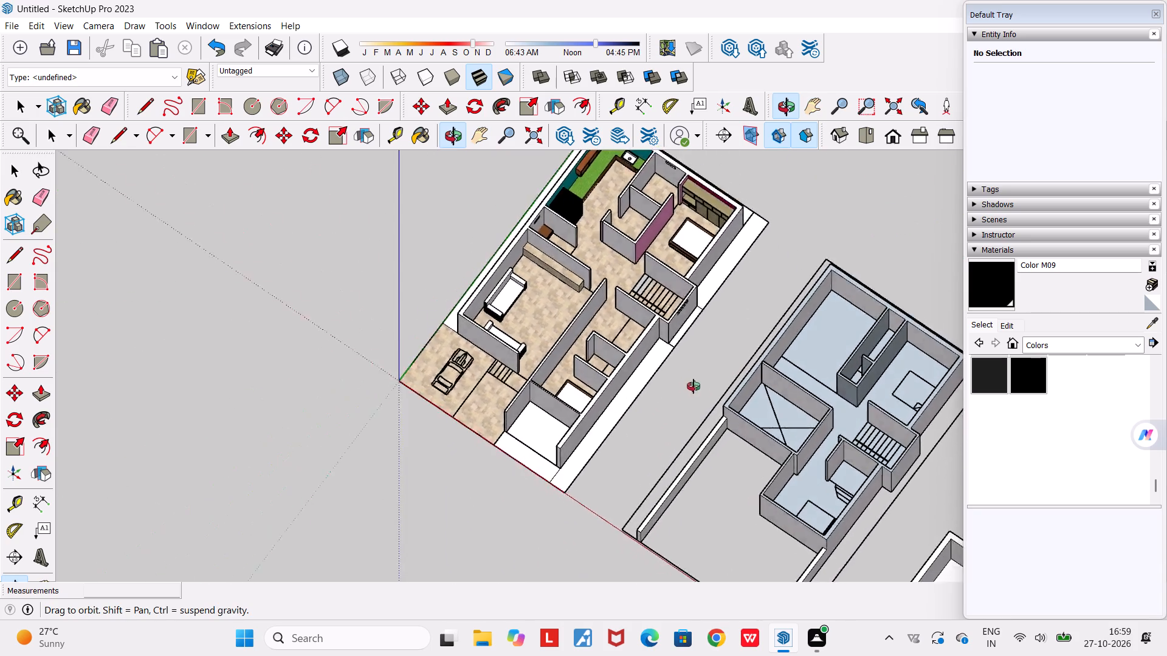
pyautogui.moveTo(694, 386); pyautogui.dragTo(697, 225, button='middle')
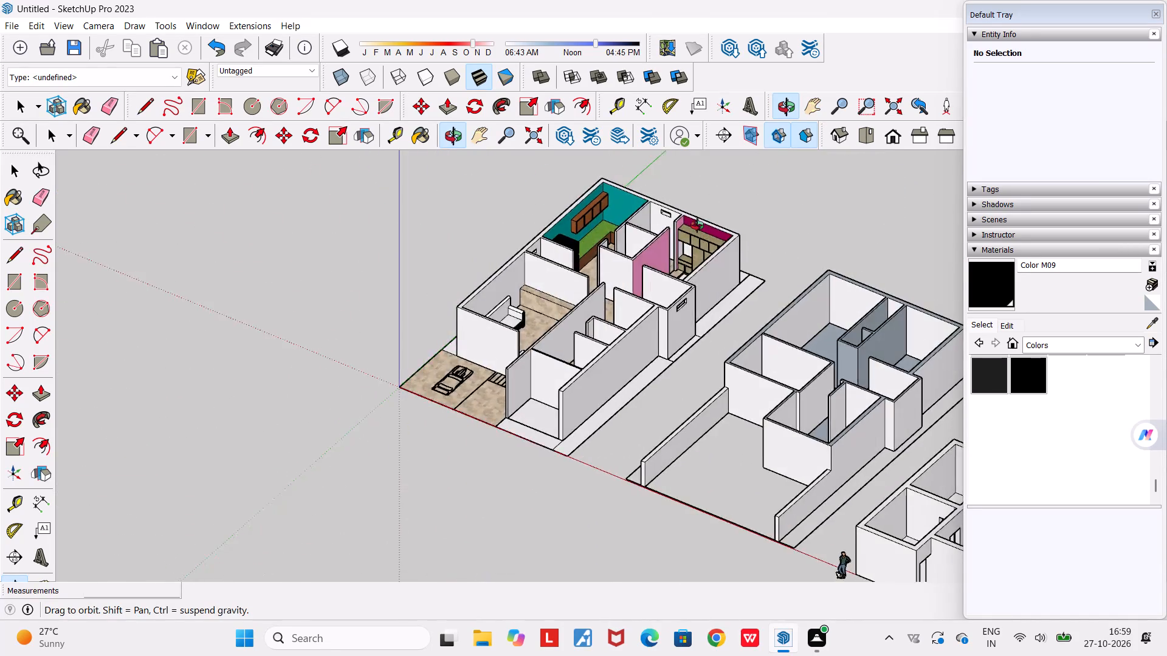
pyautogui.moveTo(697, 225); pyautogui.dragTo(650, 197, button='middle')
# Inspect the living room with its sofas and low tiled partition, and its connection to the car porch, small store room and kitchen.
pyautogui.scroll(-1, 650, 197)
pyautogui.scroll(6, 597, 223)
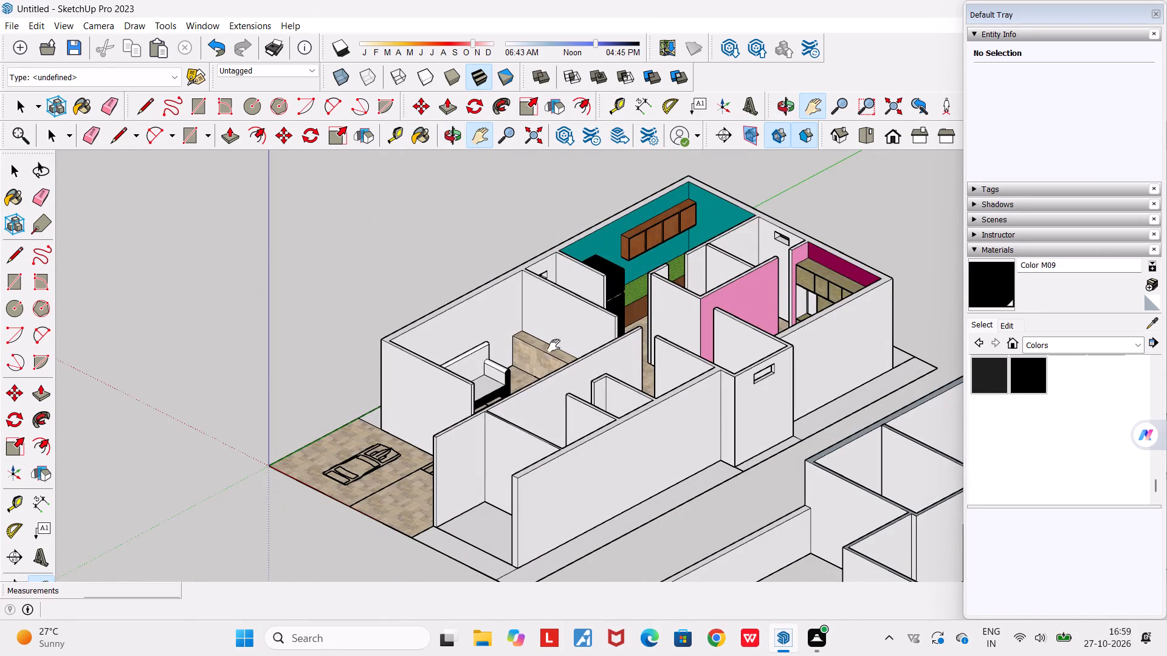
pyautogui.moveTo(530, 431); pyautogui.dragTo(682, 529, button='middle')
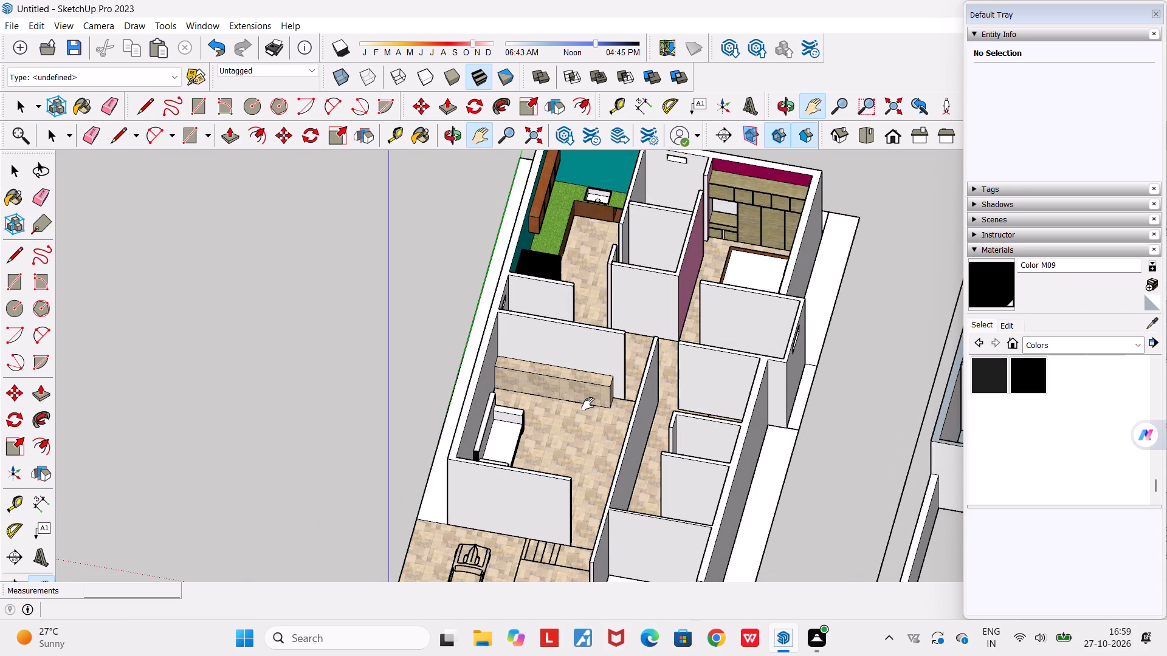
pyautogui.moveTo(588, 404); pyautogui.dragTo(411, 333, button='middle')
pyautogui.scroll(3, 555, 231)
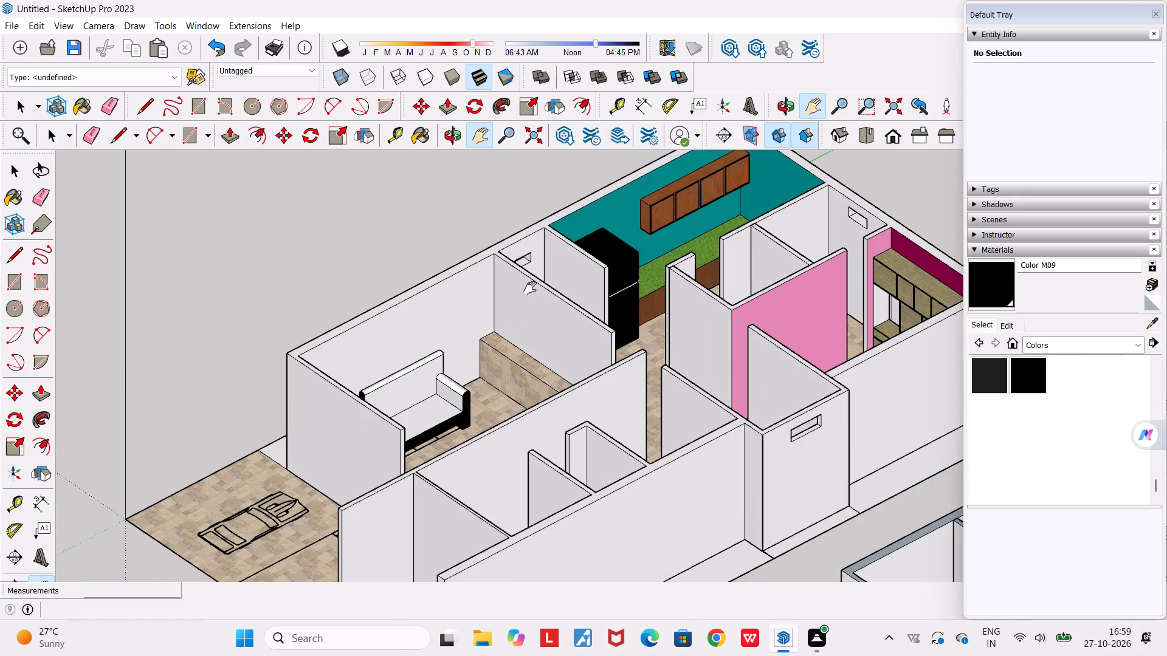
pyautogui.moveTo(521, 335); pyautogui.dragTo(387, 368, button='middle')
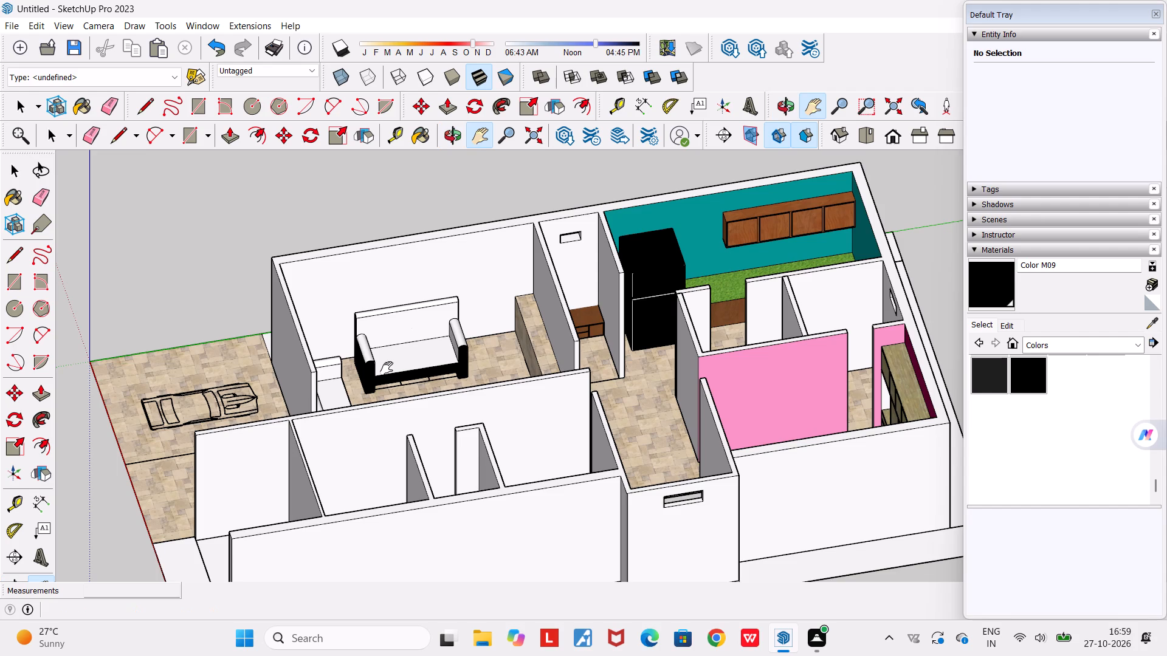
pyautogui.scroll(-1, 387, 366)
pyautogui.scroll(4, 388, 329)
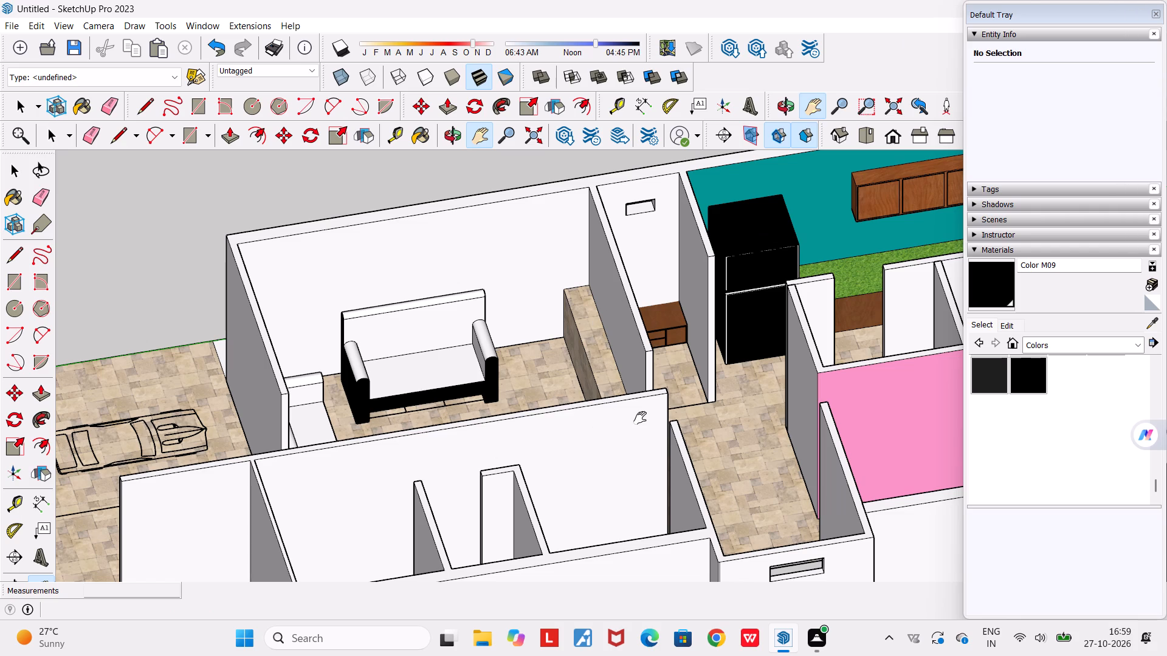
pyautogui.scroll(-3, 563, 374)
pyautogui.moveTo(540, 426); pyautogui.dragTo(635, 429, button='middle')
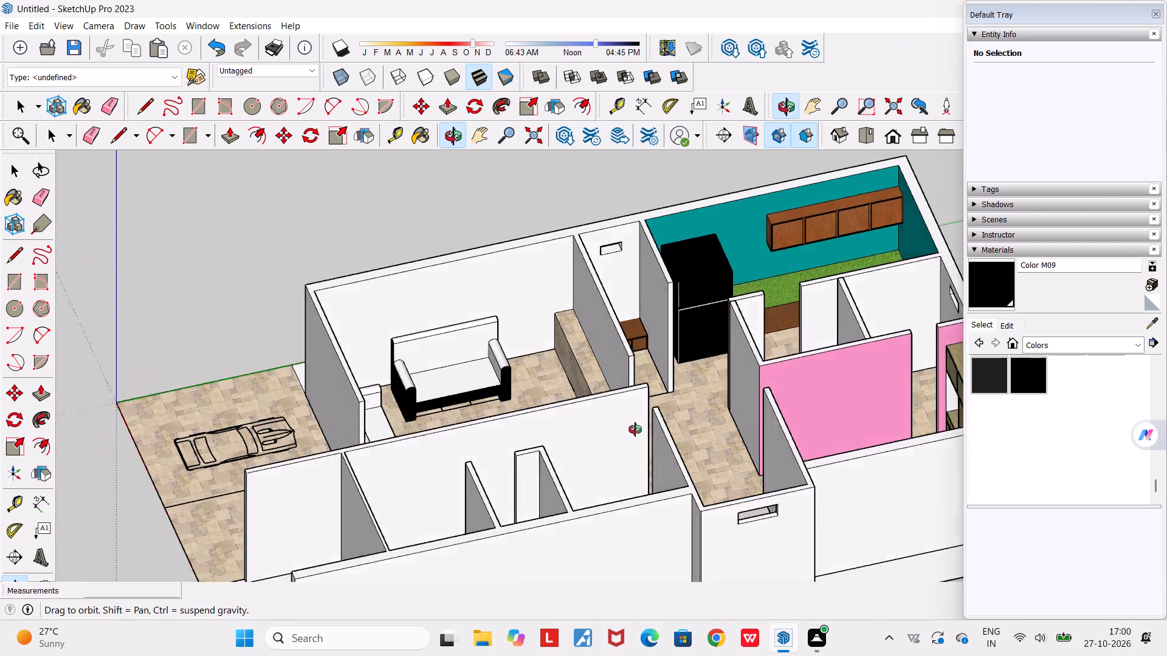
pyautogui.moveTo(635, 429); pyautogui.dragTo(929, 379, button='middle')
# Examine the room layout from overhead, covering the kitchen counter and sink, the passage, and the bedroom's bed and wardrobe wall.
pyautogui.scroll(4, 593, 377)
pyautogui.moveTo(601, 440); pyautogui.dragTo(551, 418, button='middle')
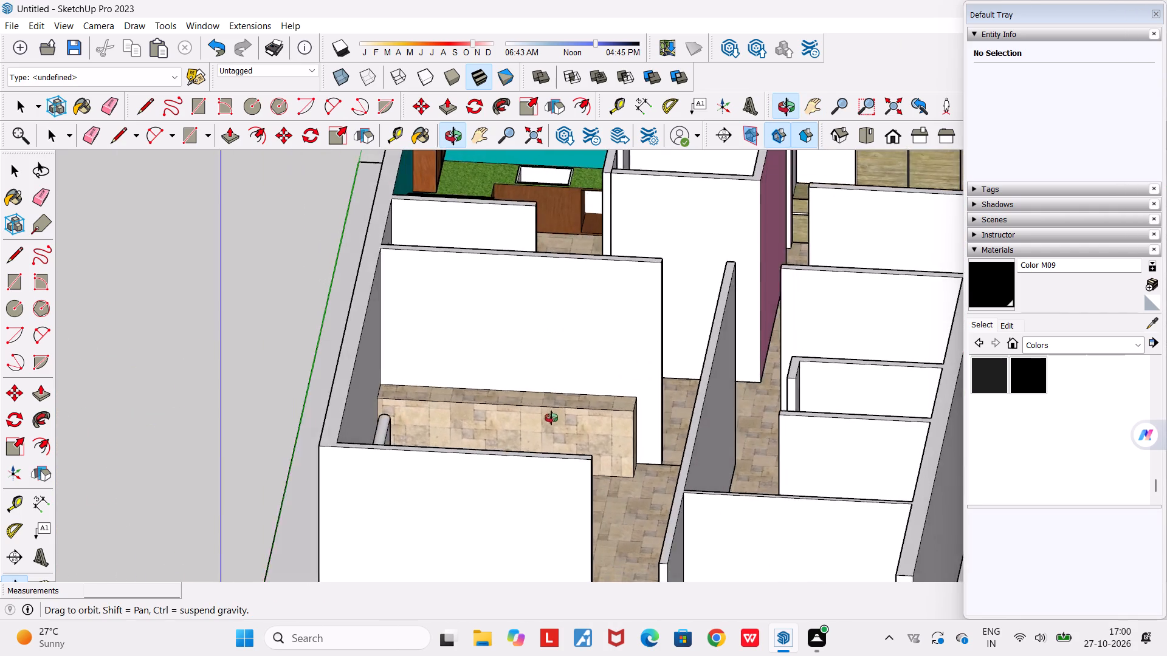
pyautogui.moveTo(551, 418); pyautogui.dragTo(583, 548, button='middle')
pyautogui.scroll(-2, 582, 548)
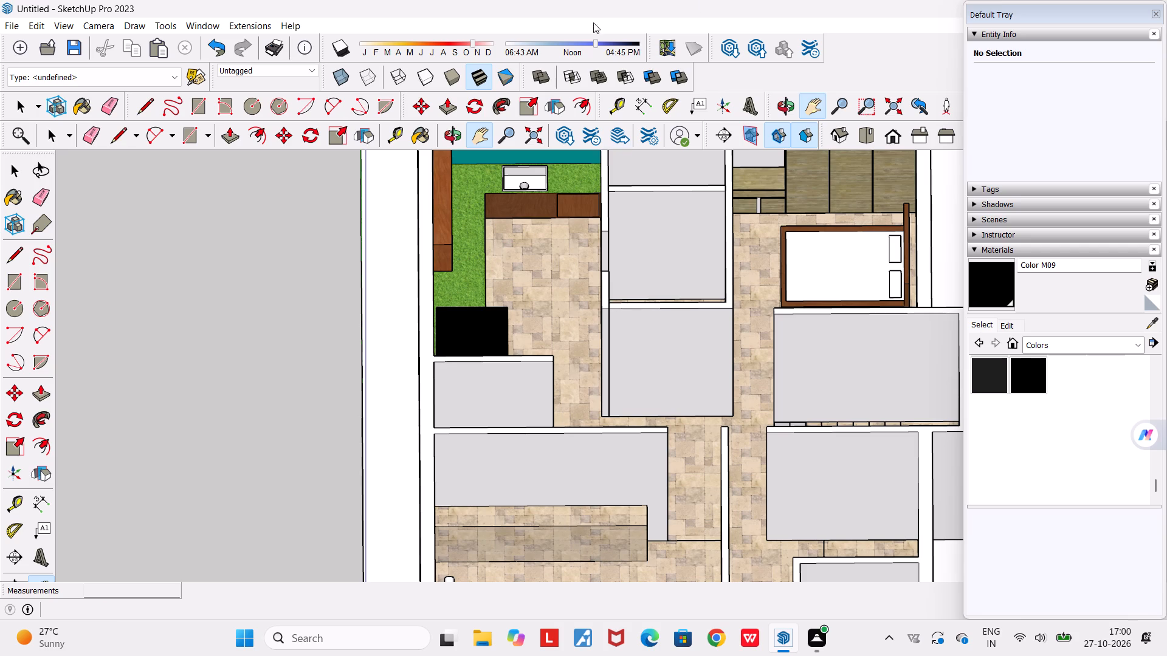
pyautogui.scroll(-3, 580, 379)
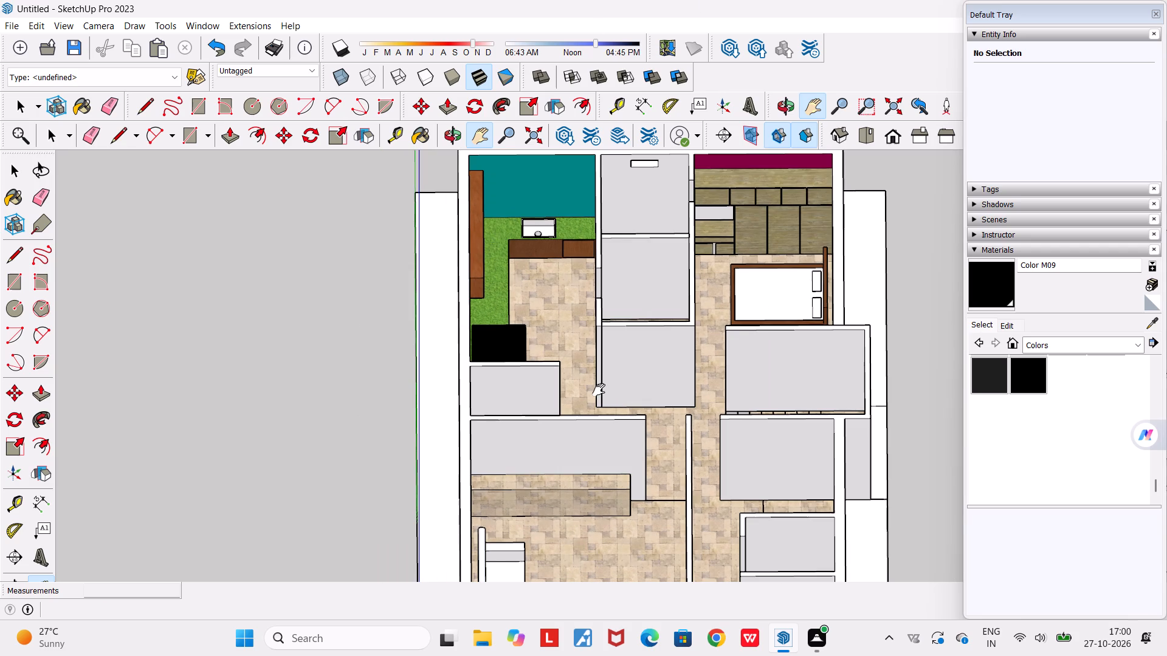
pyautogui.scroll(3, 601, 248)
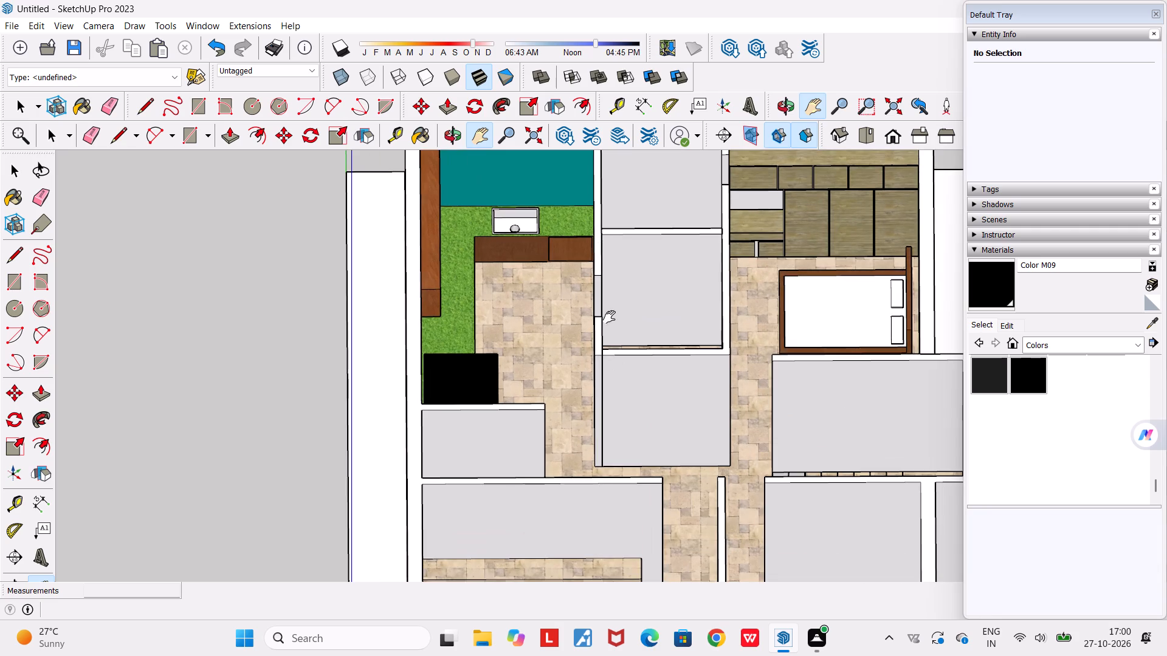
pyautogui.scroll(1, 597, 450)
pyautogui.moveTo(591, 448); pyautogui.dragTo(517, 443, button='middle')
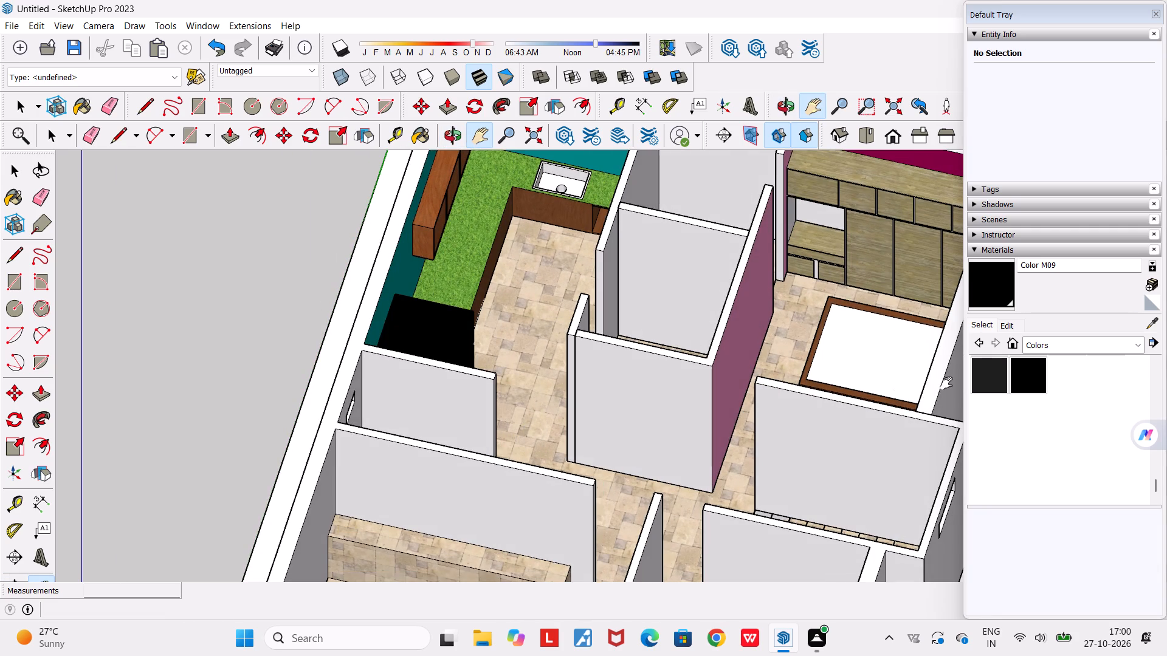
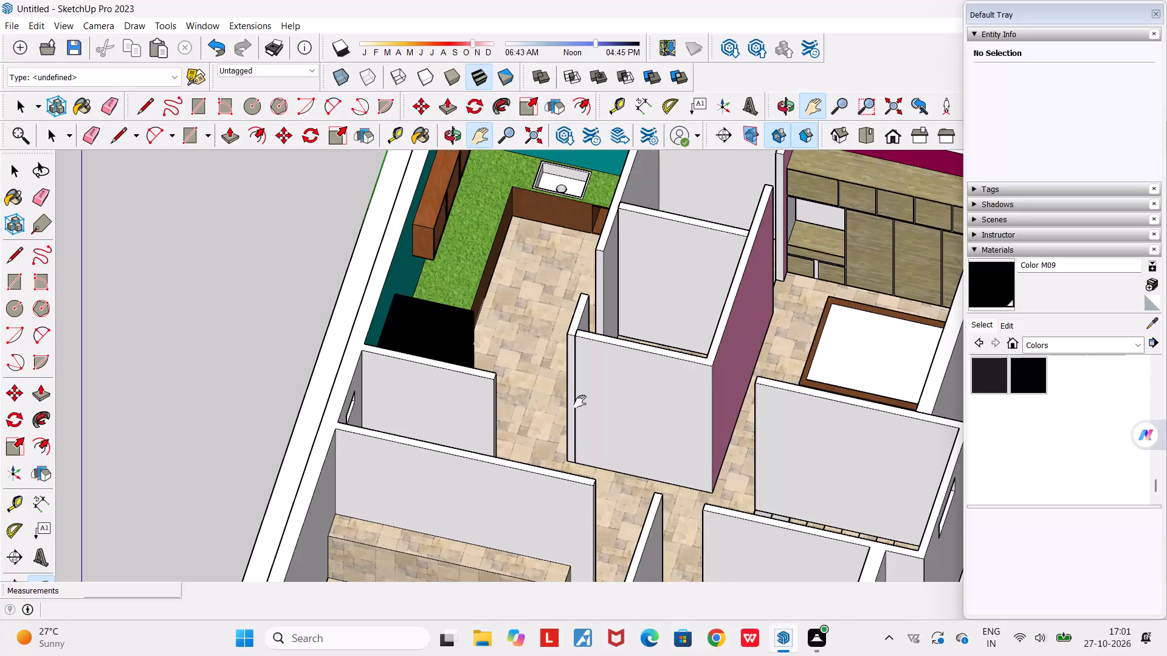
# Examine the kitchen with its tall black unit, the passage and the pink partition wall from overhead and at an angle.
pyautogui.scroll(-4, 517, 347)
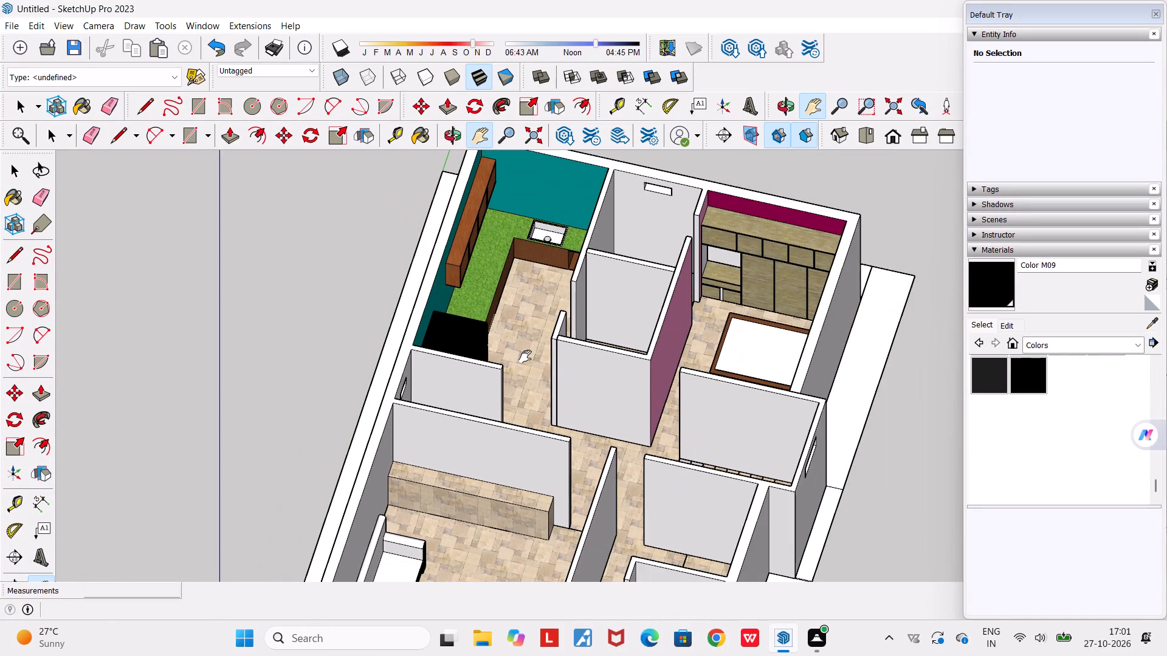
pyautogui.moveTo(526, 357); pyautogui.dragTo(558, 304, button='middle')
pyautogui.scroll(-4, 558, 304)
pyautogui.scroll(5, 604, 333)
pyautogui.scroll(5, 507, 338)
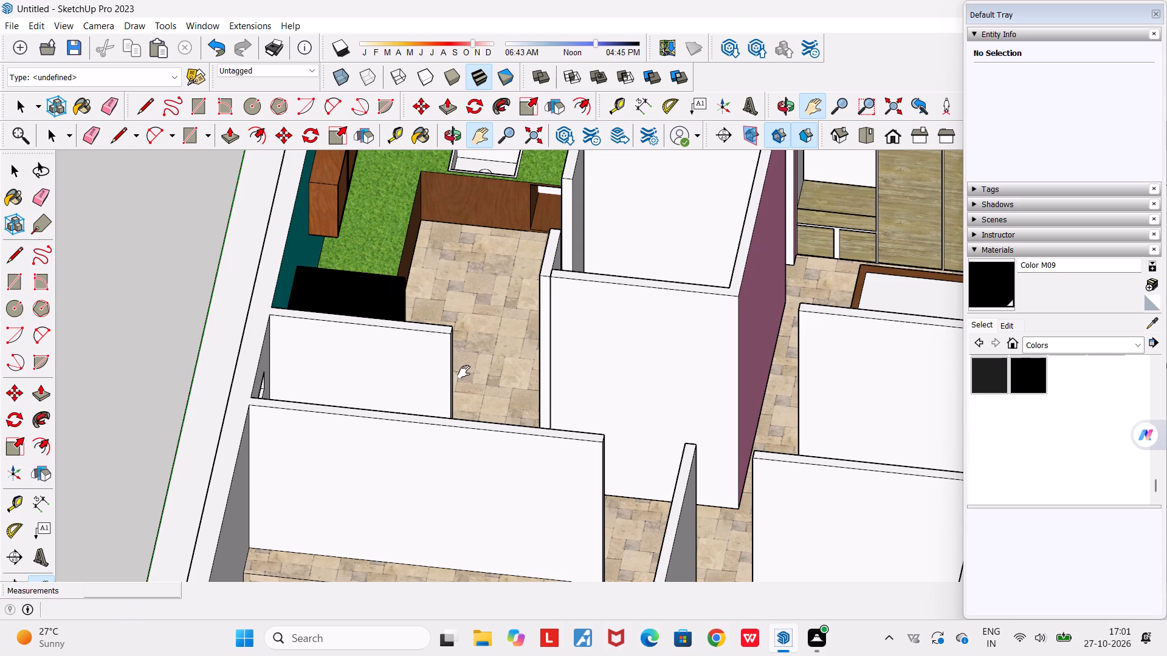
pyautogui.moveTo(486, 333); pyautogui.dragTo(343, 316, button='middle')
pyautogui.scroll(-2, 343, 316)
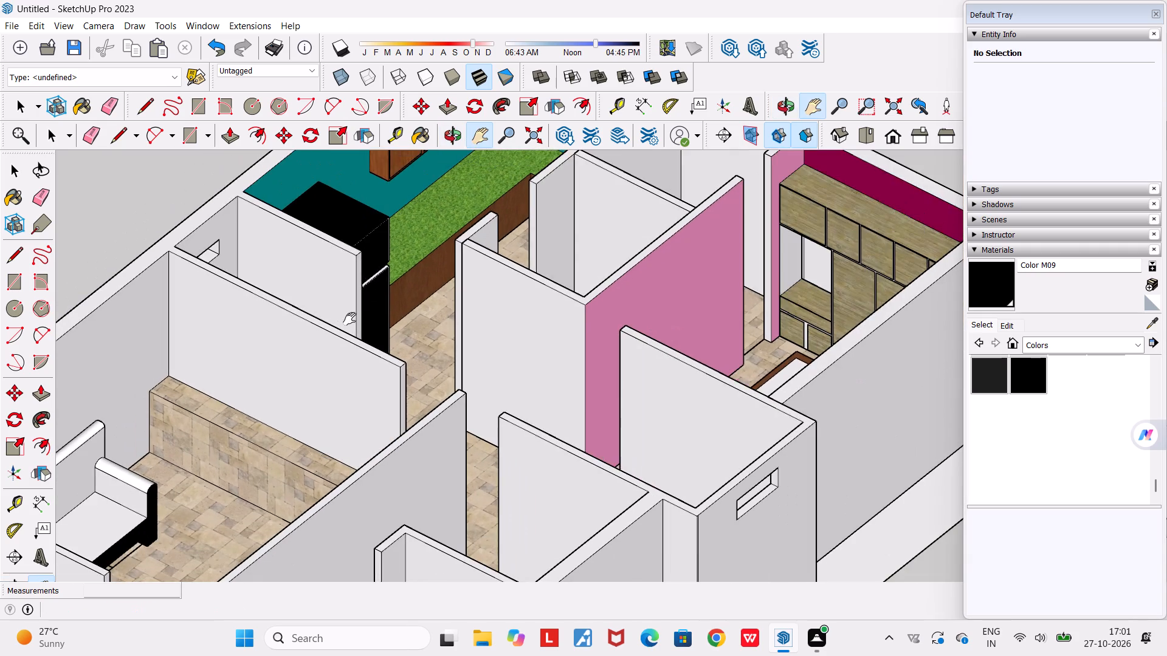
pyautogui.scroll(4, 387, 273)
pyautogui.scroll(-4, 387, 273)
pyautogui.moveTo(404, 298); pyautogui.dragTo(326, 276, button='middle')
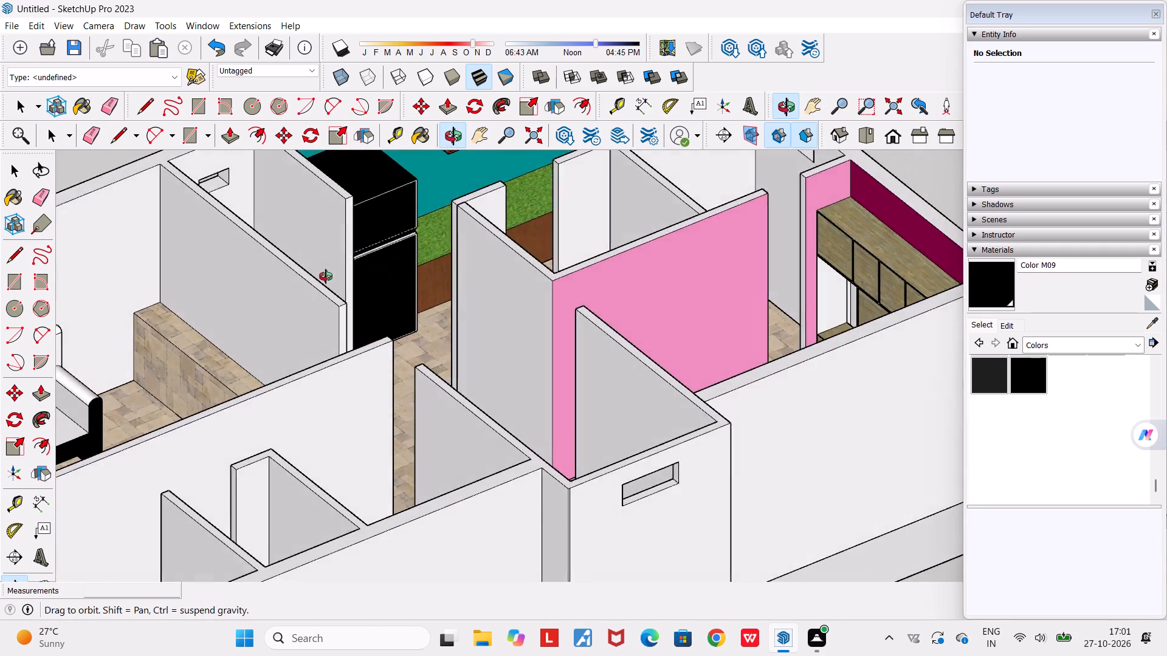
pyautogui.moveTo(326, 276); pyautogui.dragTo(322, 276, button='middle')
pyautogui.scroll(-3, 322, 276)
pyautogui.moveTo(348, 309); pyautogui.dragTo(630, 310, button='middle')
pyautogui.scroll(-5, 630, 310)
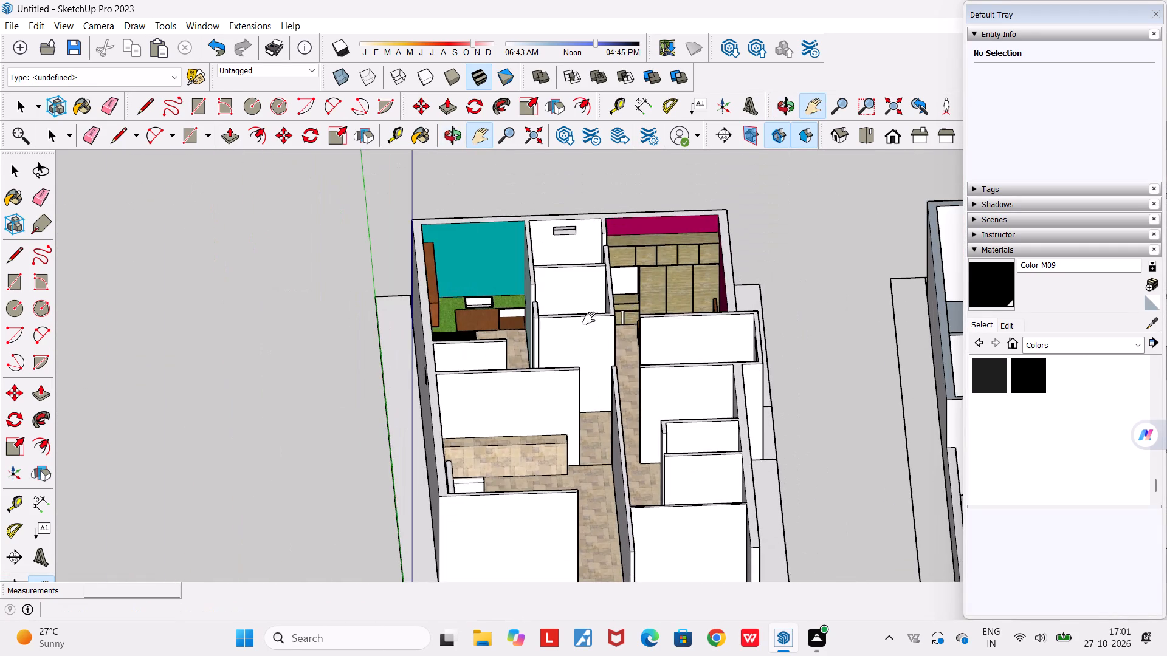
# Review the furnished ground floor from its outer kitchen side, together with the car porch and the neighbouring floor models.
pyautogui.moveTo(585, 316); pyautogui.dragTo(871, 297, button='middle')
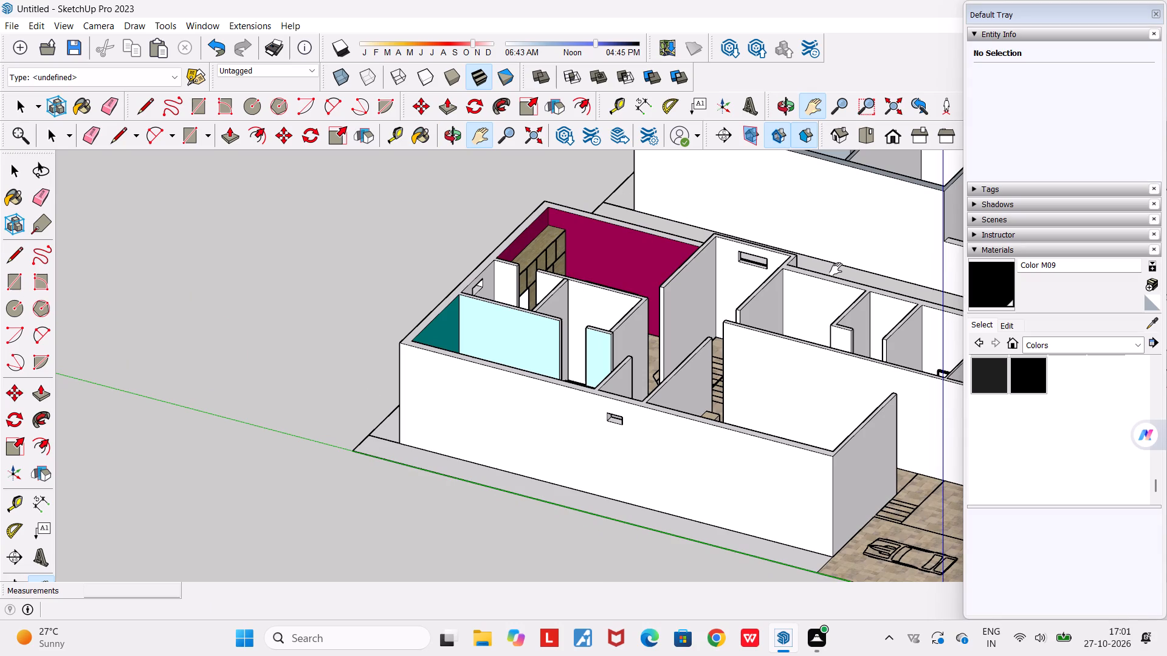
pyautogui.scroll(-4, 793, 292)
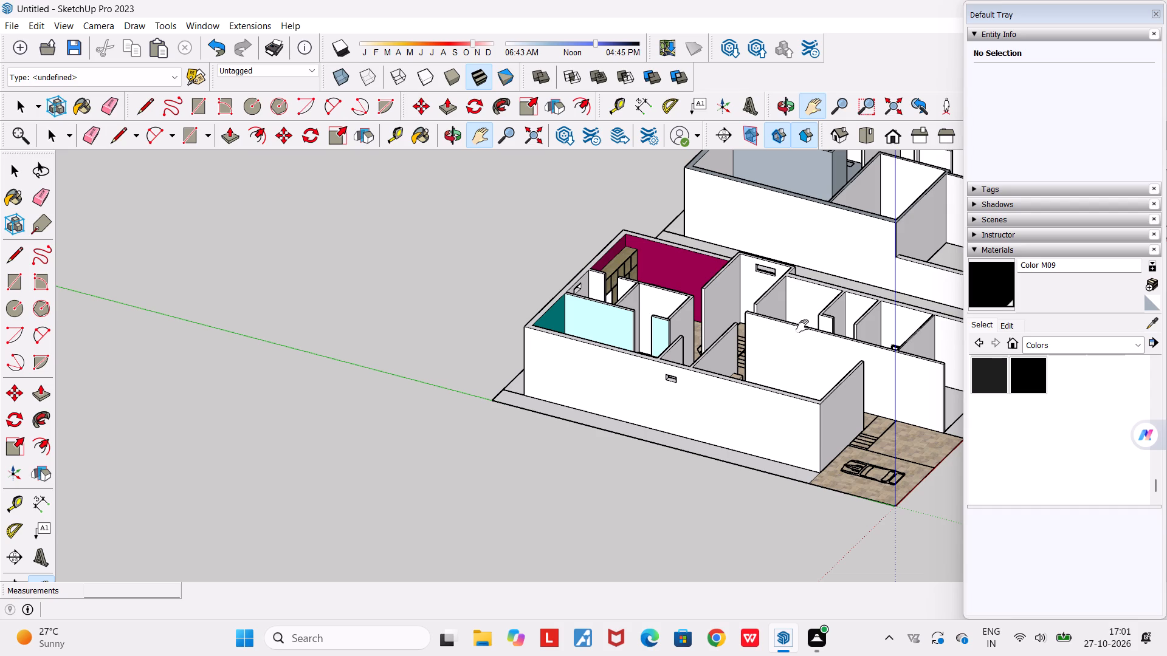
pyautogui.moveTo(731, 347); pyautogui.dragTo(718, 448, button='middle')
pyautogui.scroll(-5, 718, 448)
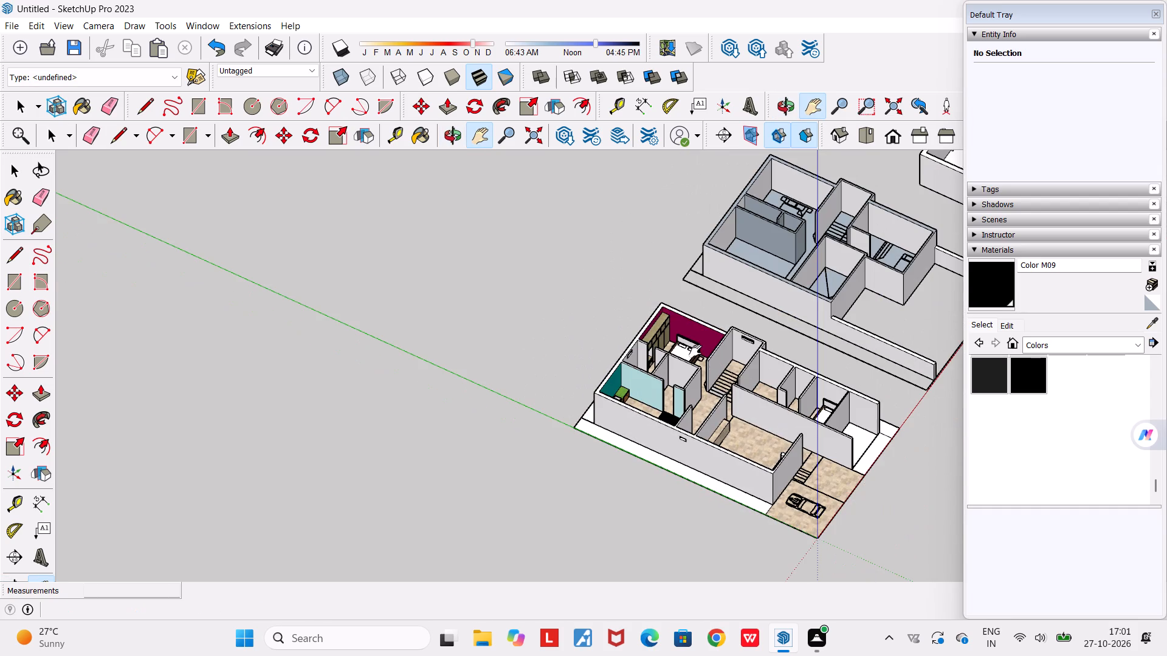
pyautogui.scroll(3, 695, 351)
pyautogui.moveTo(675, 355); pyautogui.dragTo(530, 367, button='middle')
pyautogui.scroll(4, 652, 393)
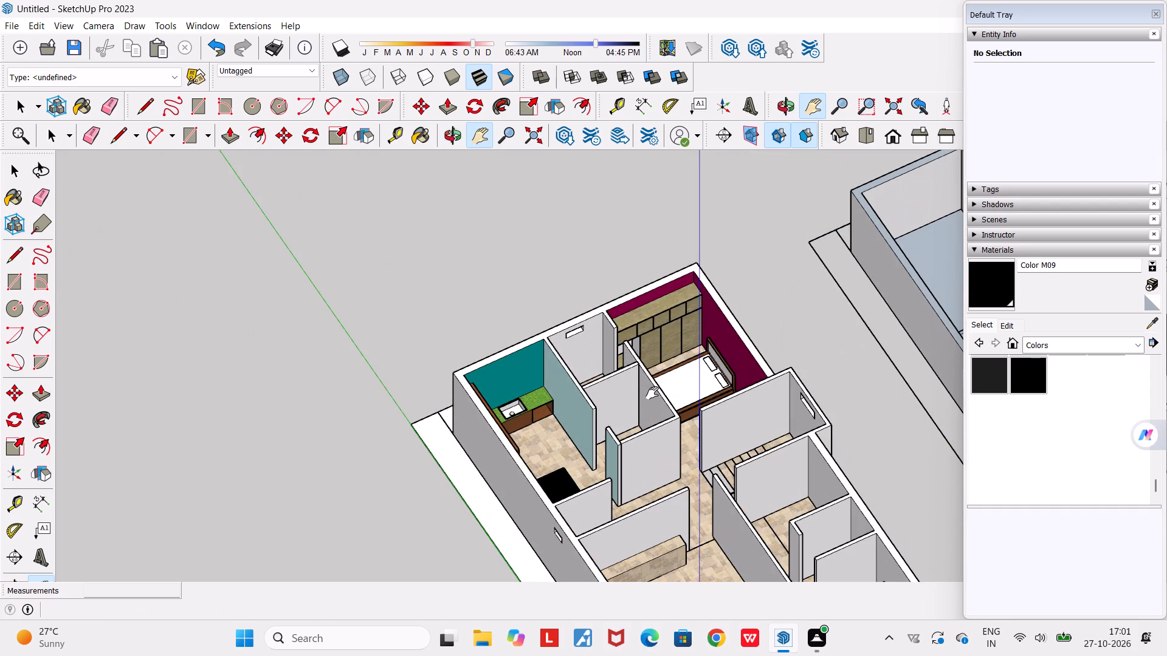
pyautogui.scroll(3, 601, 377)
pyautogui.moveTo(599, 377); pyautogui.dragTo(406, 361, button='middle')
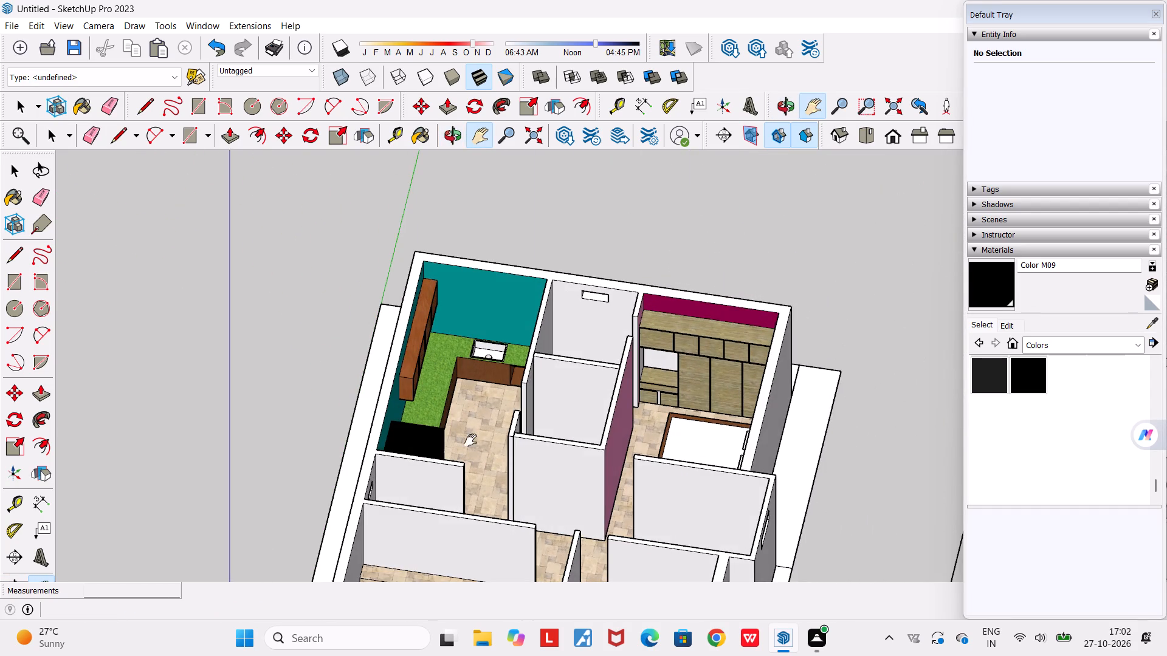
# Inspect the kitchen's wooden wall cabinets, green counter and black unit in relation to the living room and passage.
pyautogui.moveTo(442, 426); pyautogui.dragTo(562, 503, button='middle')
pyautogui.scroll(4, 481, 388)
pyautogui.moveTo(494, 422); pyautogui.dragTo(390, 409, button='middle')
pyautogui.moveTo(442, 423); pyautogui.dragTo(343, 363, button='middle')
pyautogui.scroll(-4, 343, 363)
pyautogui.moveTo(427, 443); pyautogui.dragTo(342, 395, button='middle')
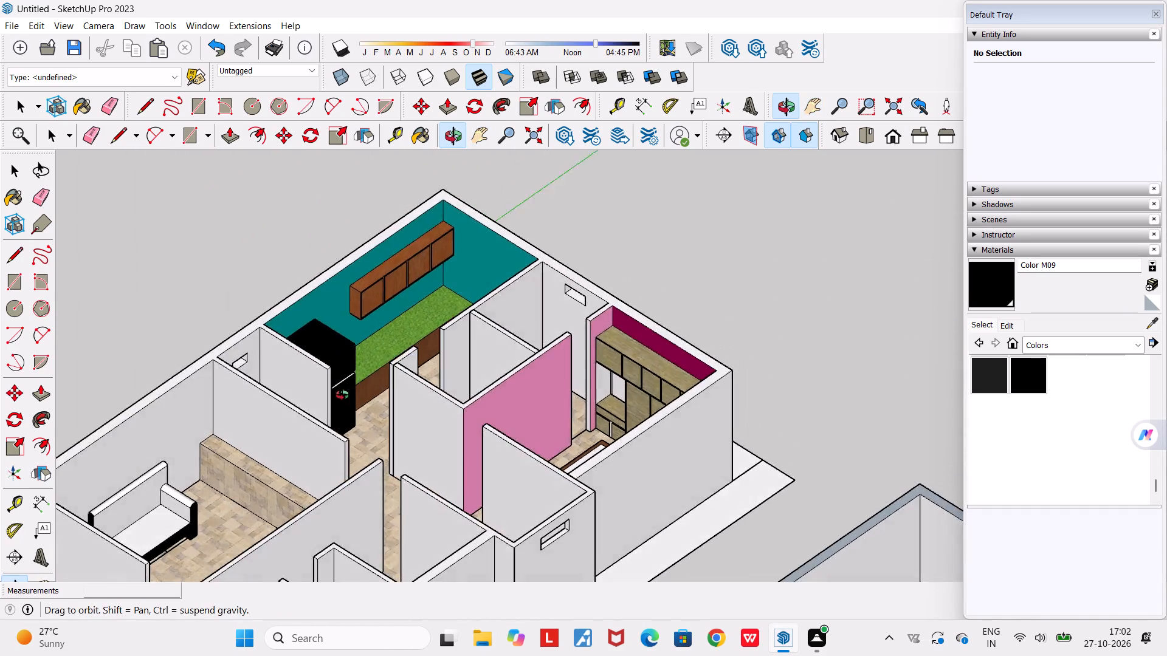
pyautogui.moveTo(342, 395); pyautogui.dragTo(342, 394, button='middle')
pyautogui.scroll(-5, 342, 394)
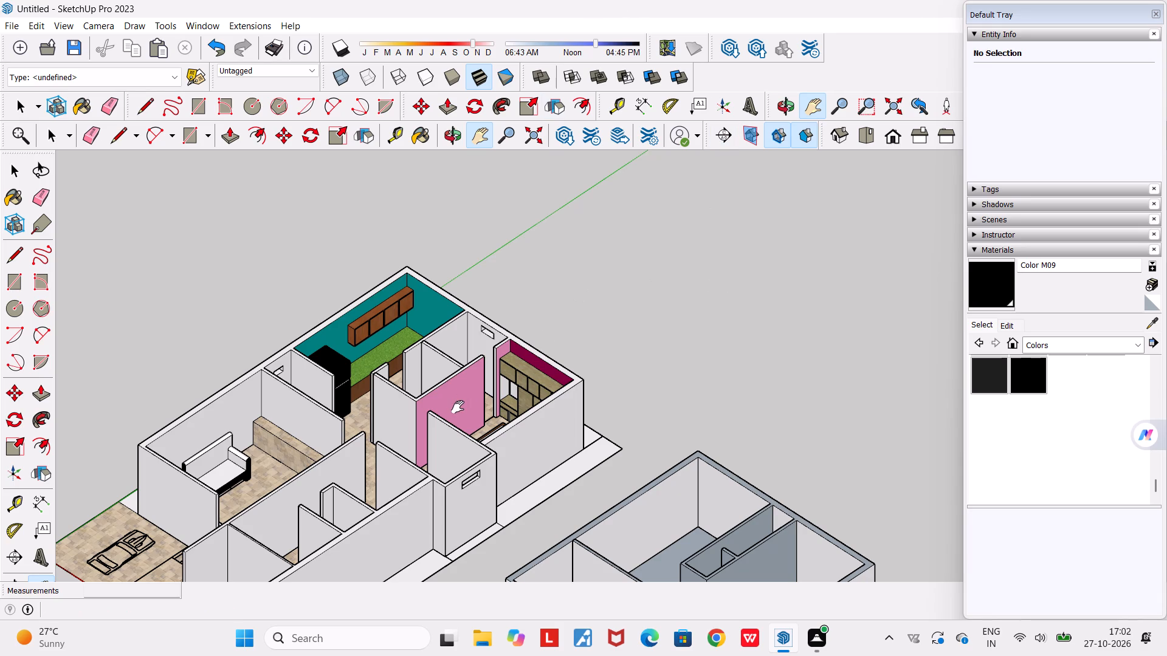
pyautogui.press('Return')
# Examine the bedroom's wood-finished wardrobe wall up close, including its overhead cabinets, tall doors and open niche.
pyautogui.moveTo(501, 438); pyautogui.dragTo(663, 516, button='middle')
pyautogui.scroll(4, 587, 454)
pyautogui.moveTo(540, 430); pyautogui.dragTo(563, 408, button='middle')
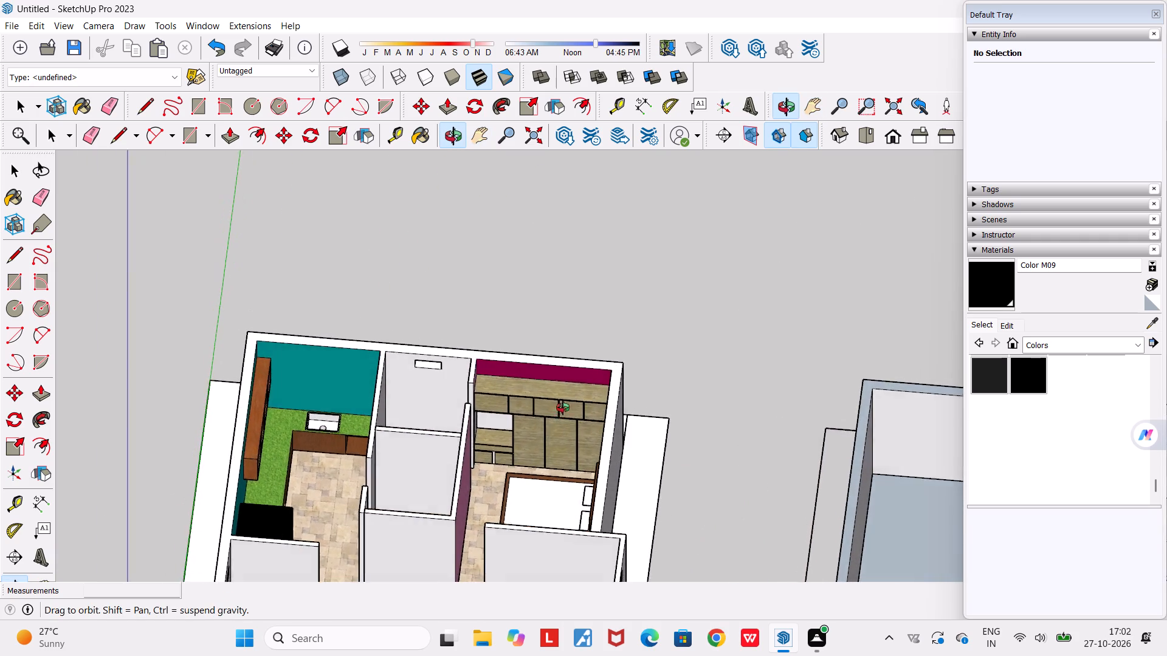
pyautogui.moveTo(563, 408); pyautogui.dragTo(573, 377, button='middle')
pyautogui.scroll(4, 545, 445)
pyautogui.moveTo(545, 445); pyautogui.dragTo(500, 429, button='middle')
pyautogui.scroll(3, 453, 396)
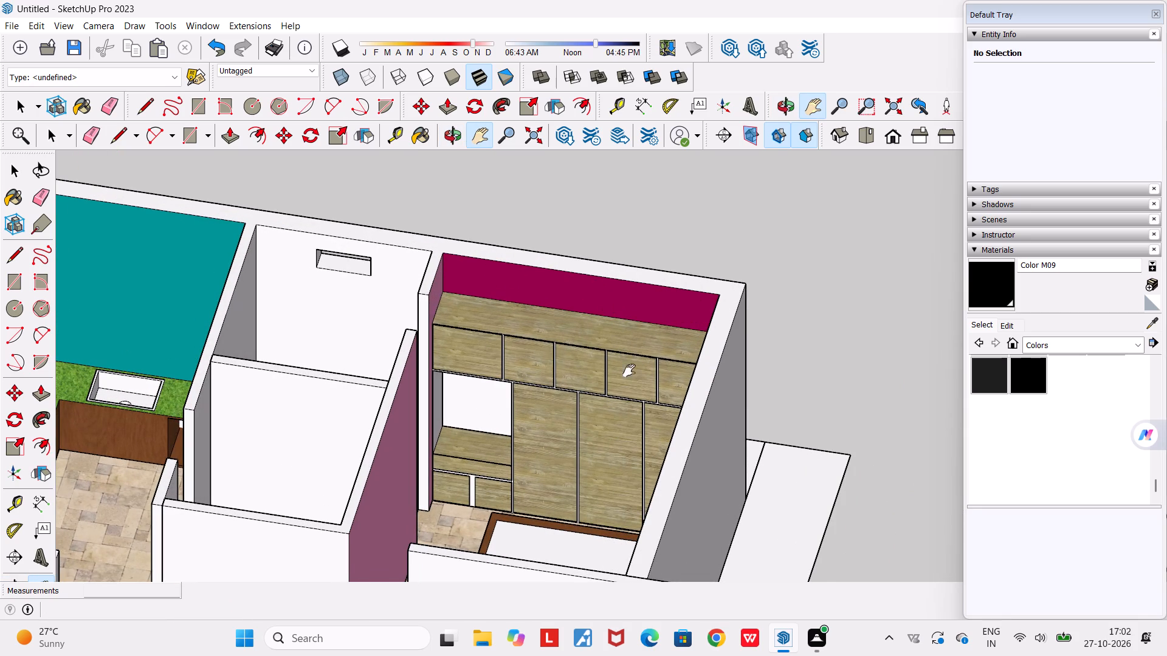
pyautogui.scroll(4, 511, 463)
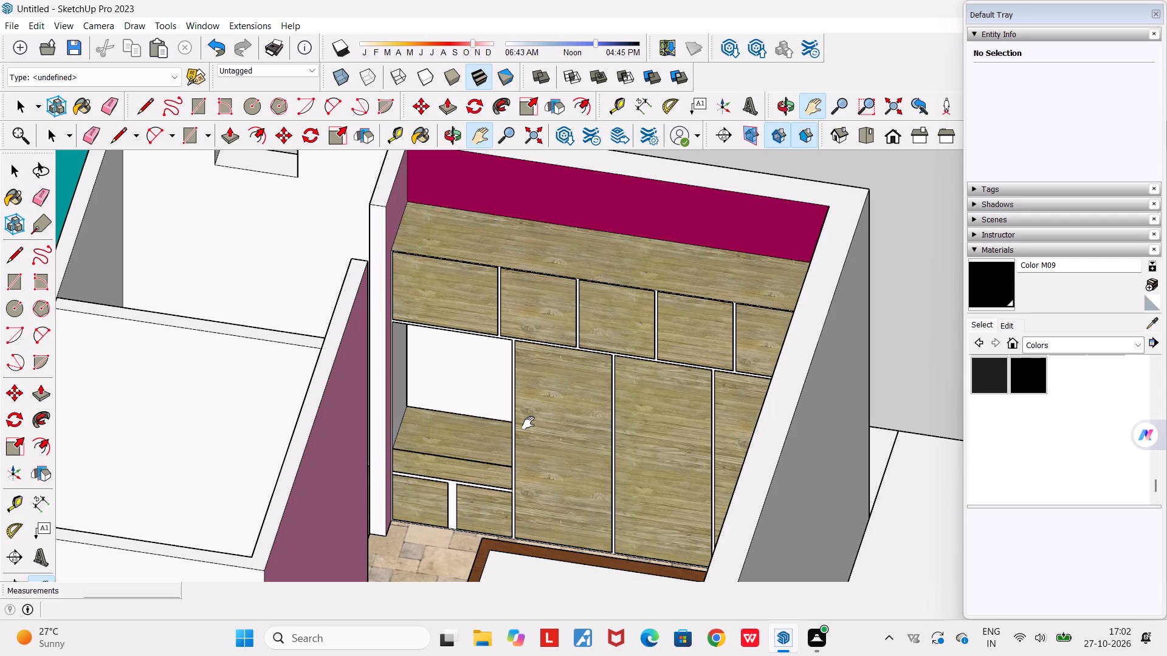
pyautogui.scroll(3, 503, 453)
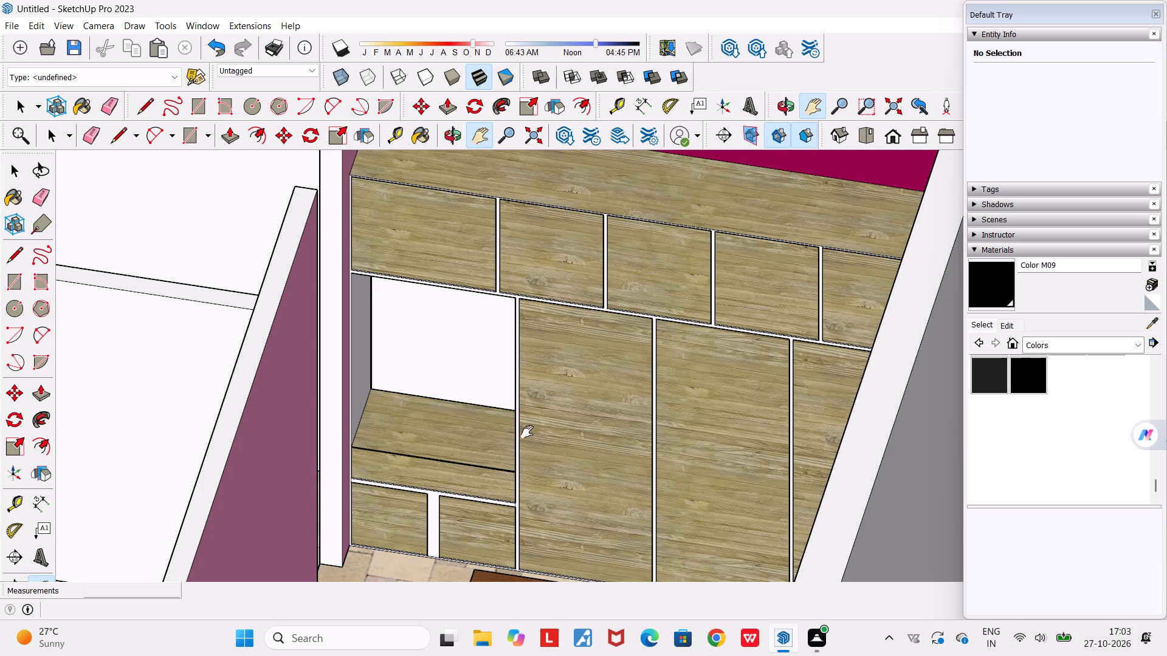
pyautogui.scroll(-9, 527, 432)
pyautogui.moveTo(543, 502); pyautogui.dragTo(523, 493, button='middle')
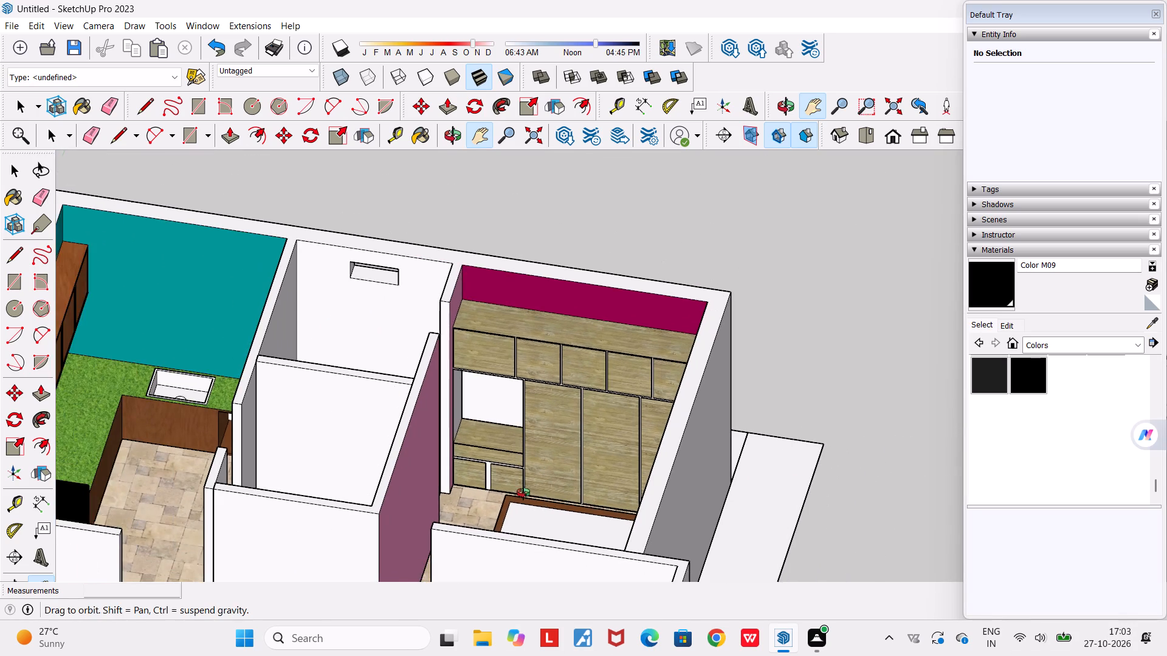
pyautogui.moveTo(523, 493); pyautogui.dragTo(371, 501, button='middle')
# Switch to the Select tool and review the kitchen, small inner rooms and bedroom together from angled and overhead views.
pyautogui.press('space')
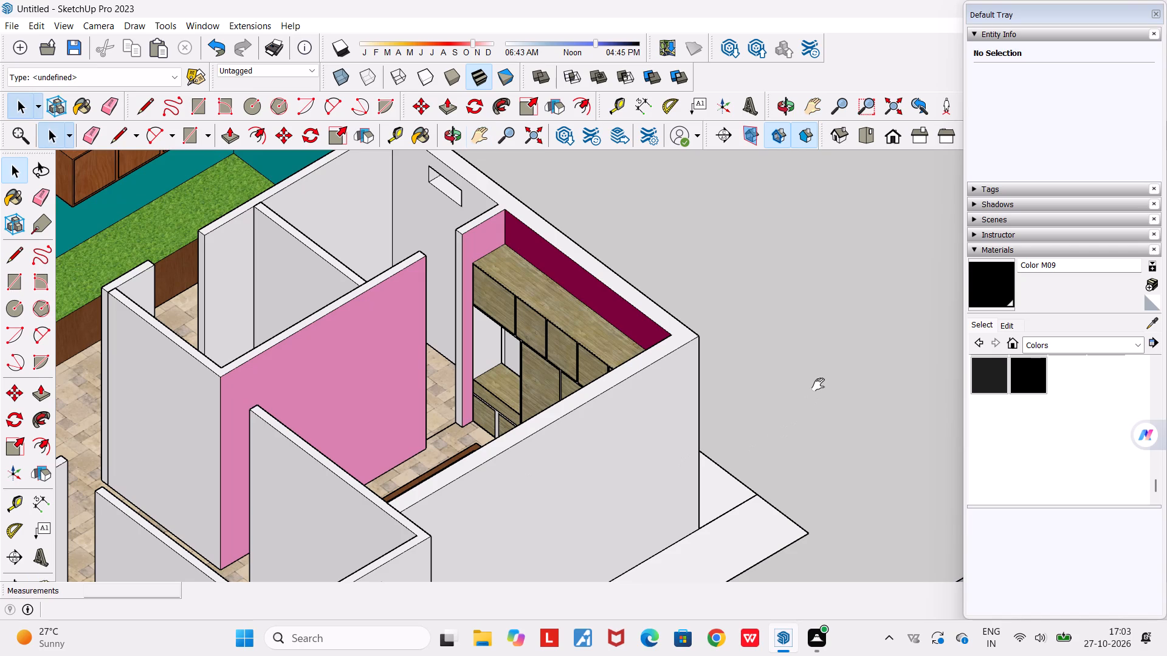
pyautogui.press('space')
pyautogui.press('BackSpace')
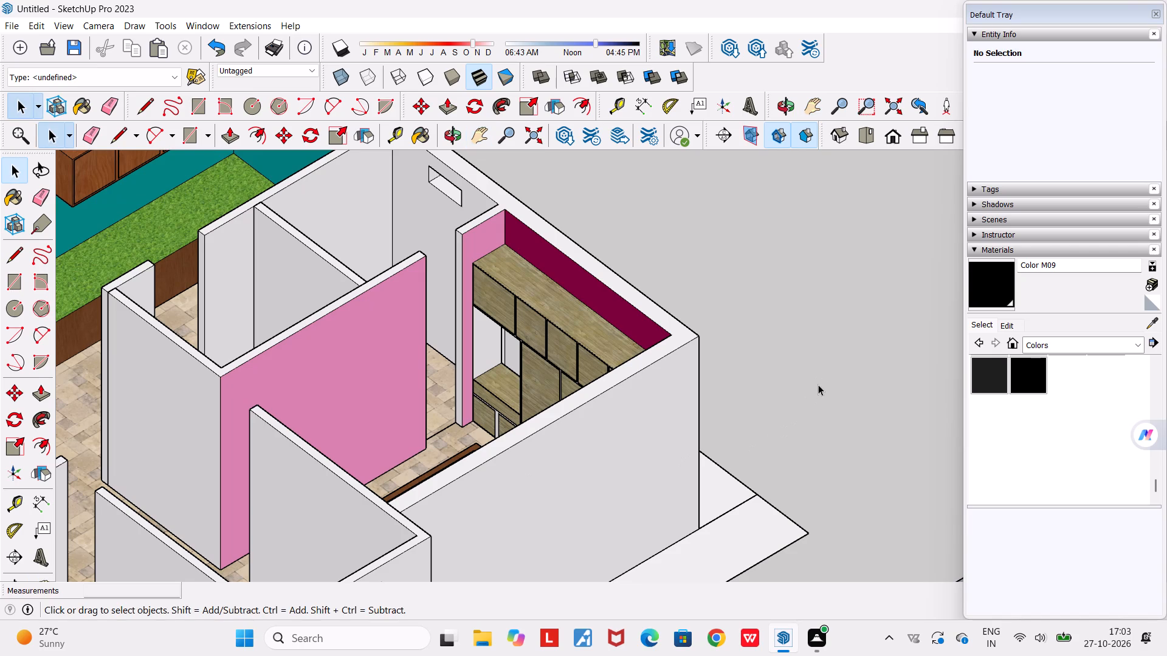
pyautogui.scroll(-5, 787, 375)
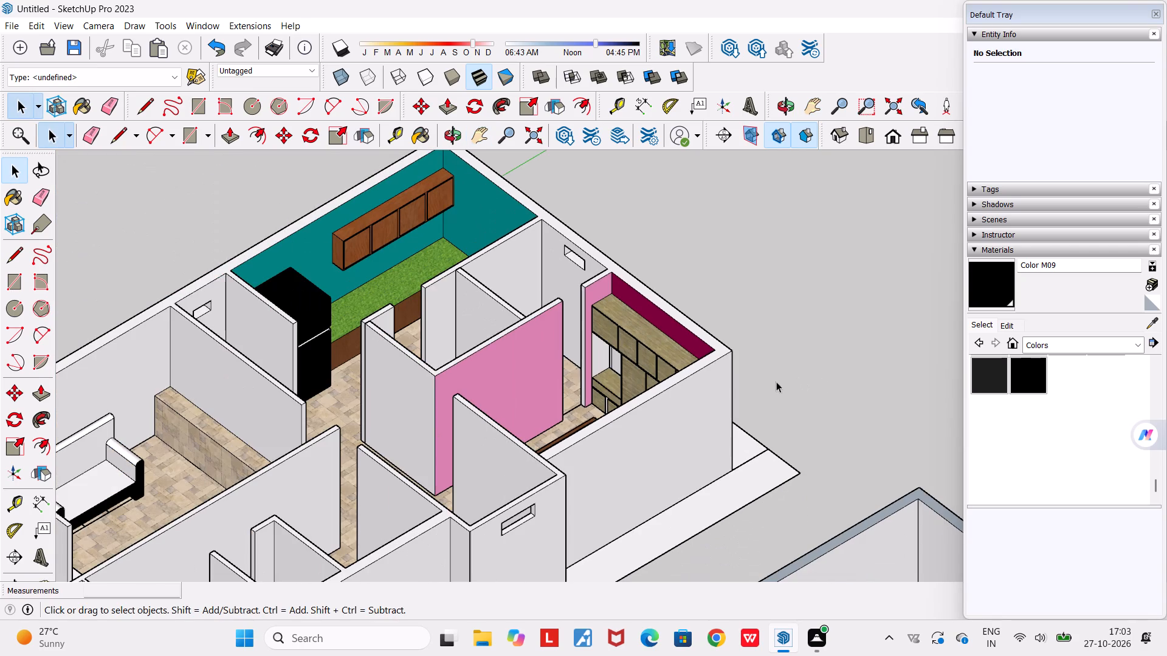
pyautogui.moveTo(689, 496); pyautogui.dragTo(781, 505, button='middle')
pyautogui.scroll(-4, 781, 505)
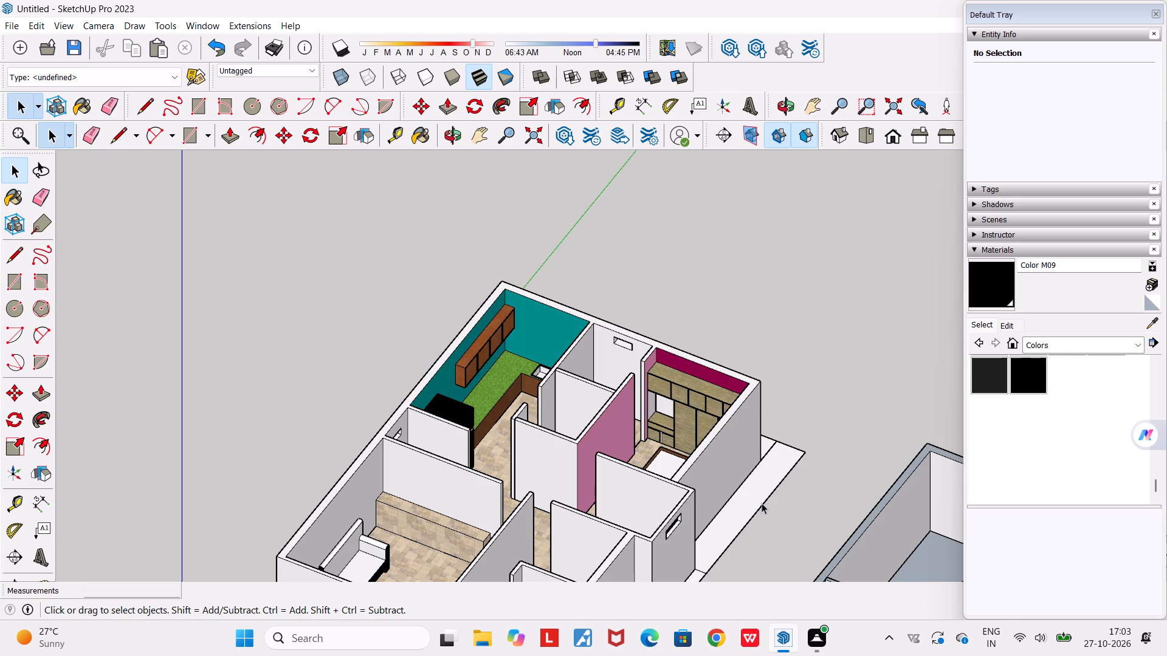
pyautogui.scroll(-2, 740, 587)
pyautogui.scroll(3, 649, 401)
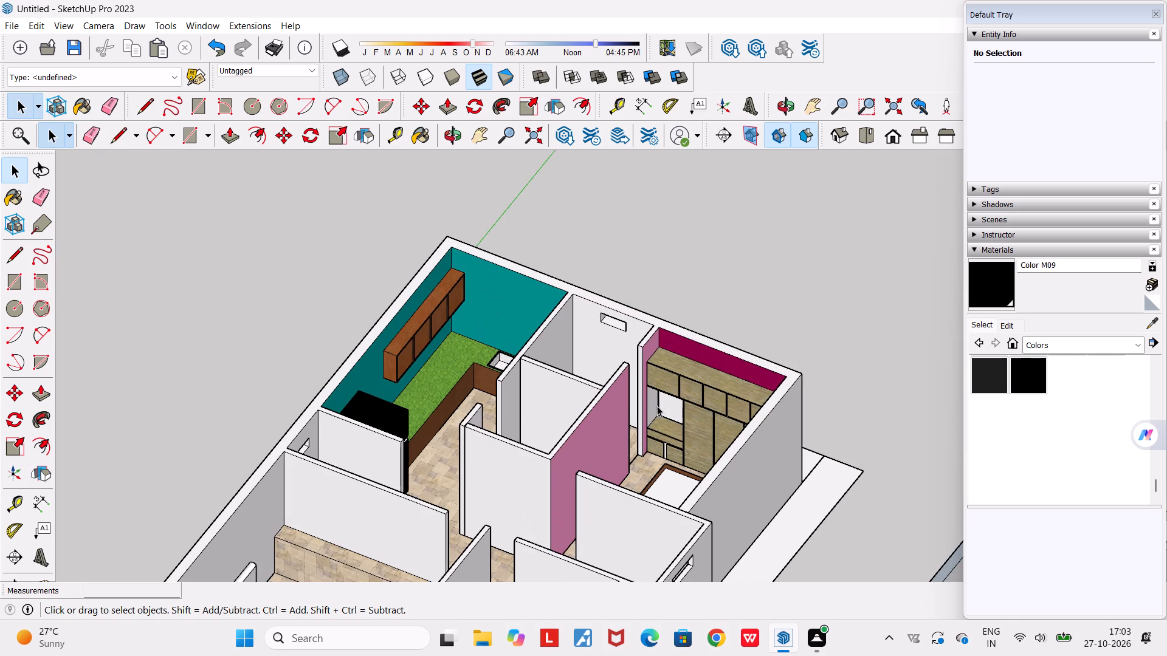
pyautogui.scroll(5, 667, 412)
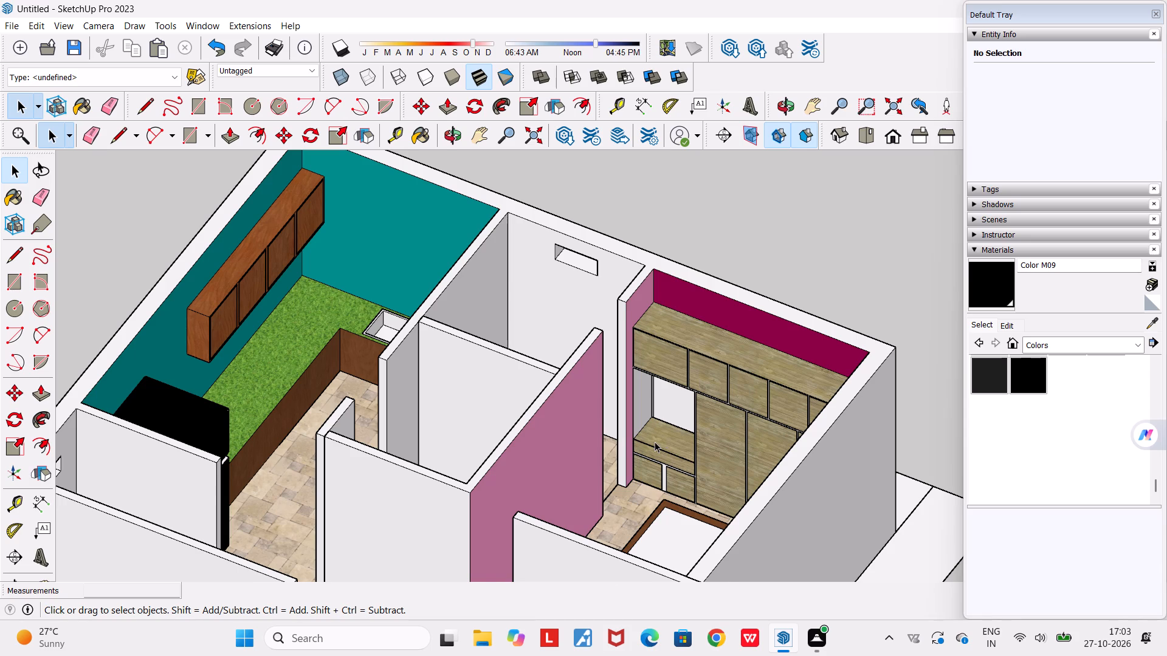
pyautogui.scroll(-5, 655, 442)
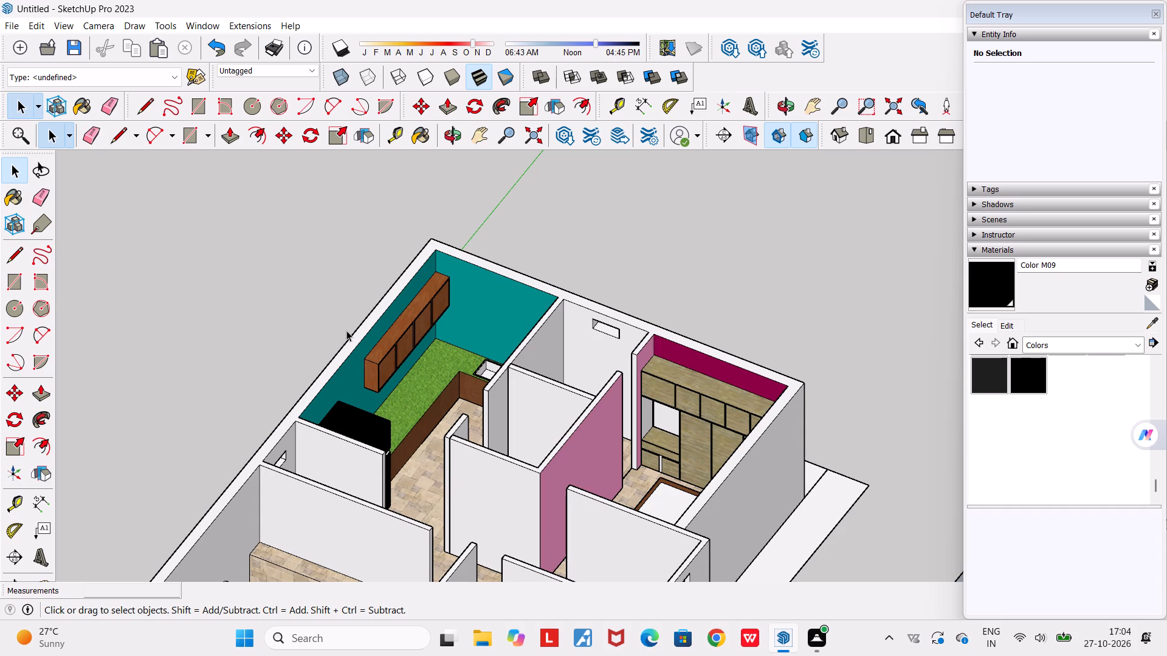
pyautogui.scroll(-5, 304, 400)
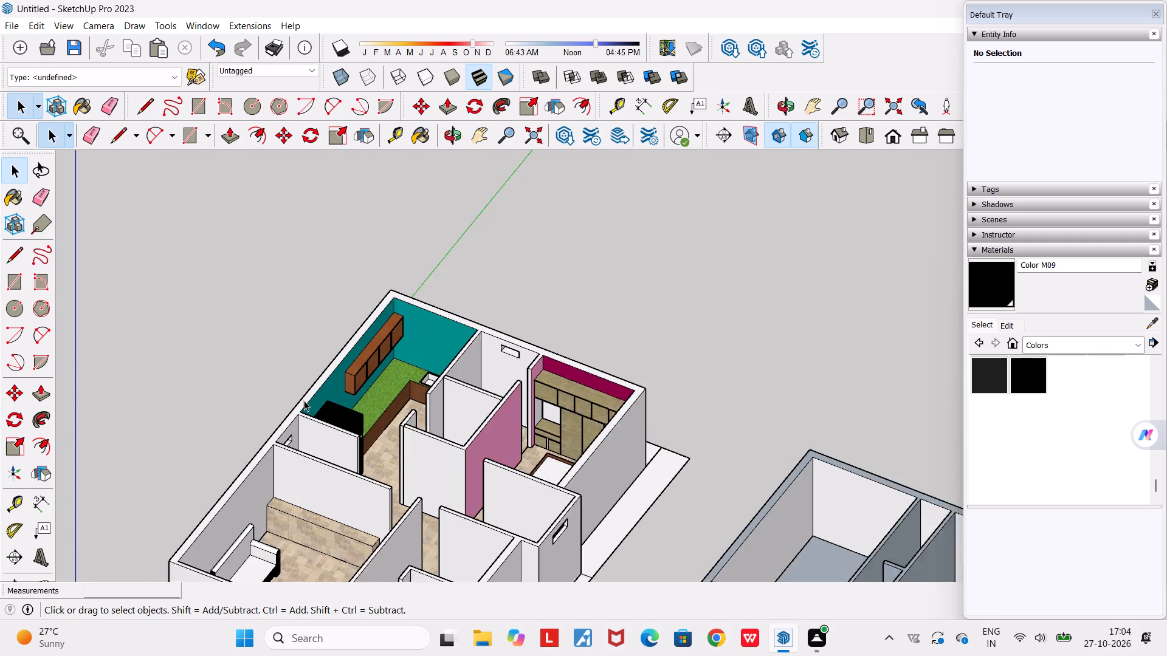
pyautogui.scroll(-3, 295, 316)
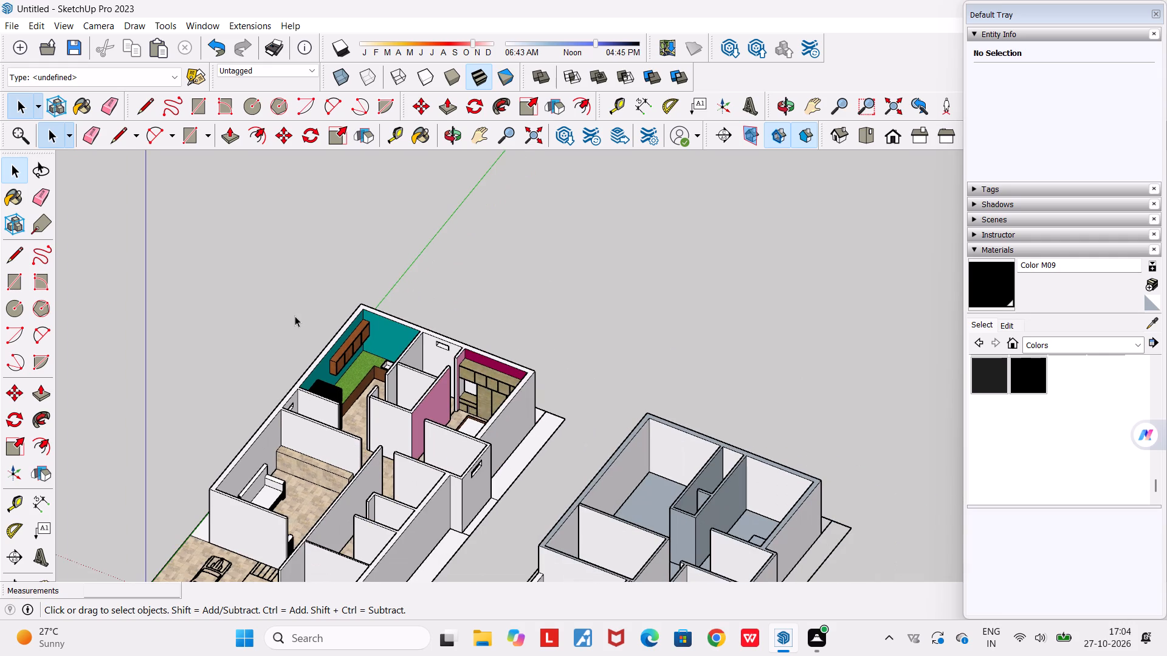
pyautogui.moveTo(386, 430); pyautogui.dragTo(406, 542, button='middle')
pyautogui.scroll(4, 401, 430)
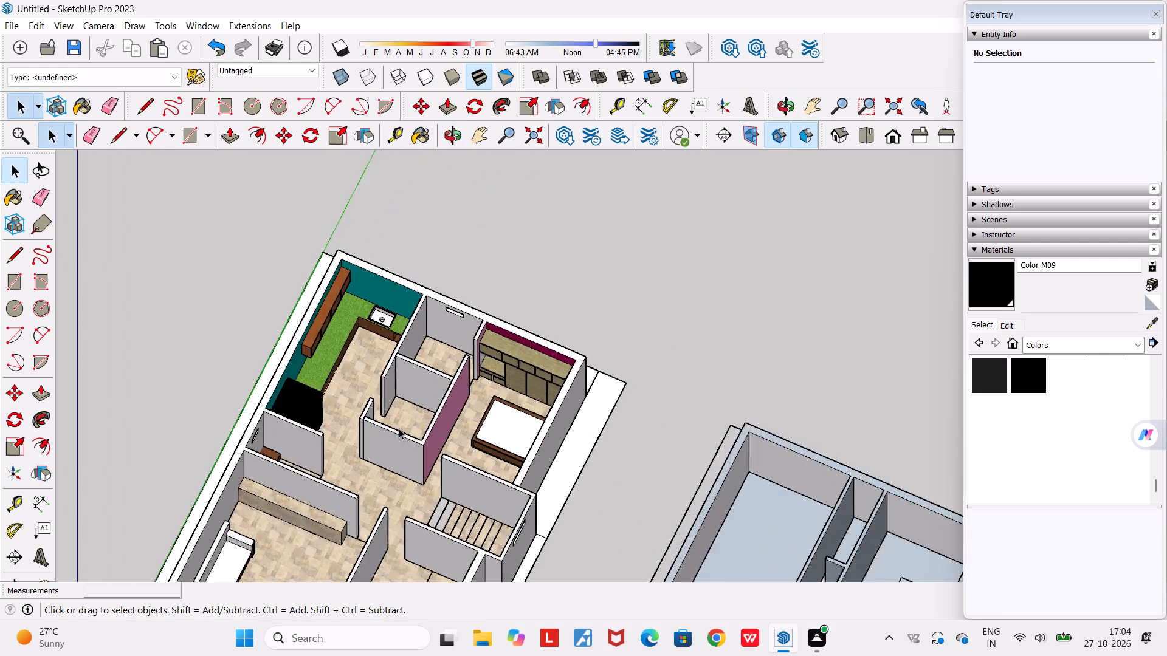
pyautogui.scroll(1, 399, 428)
pyautogui.moveTo(407, 457); pyautogui.dragTo(544, 416, button='middle')
pyautogui.scroll(-2, 543, 416)
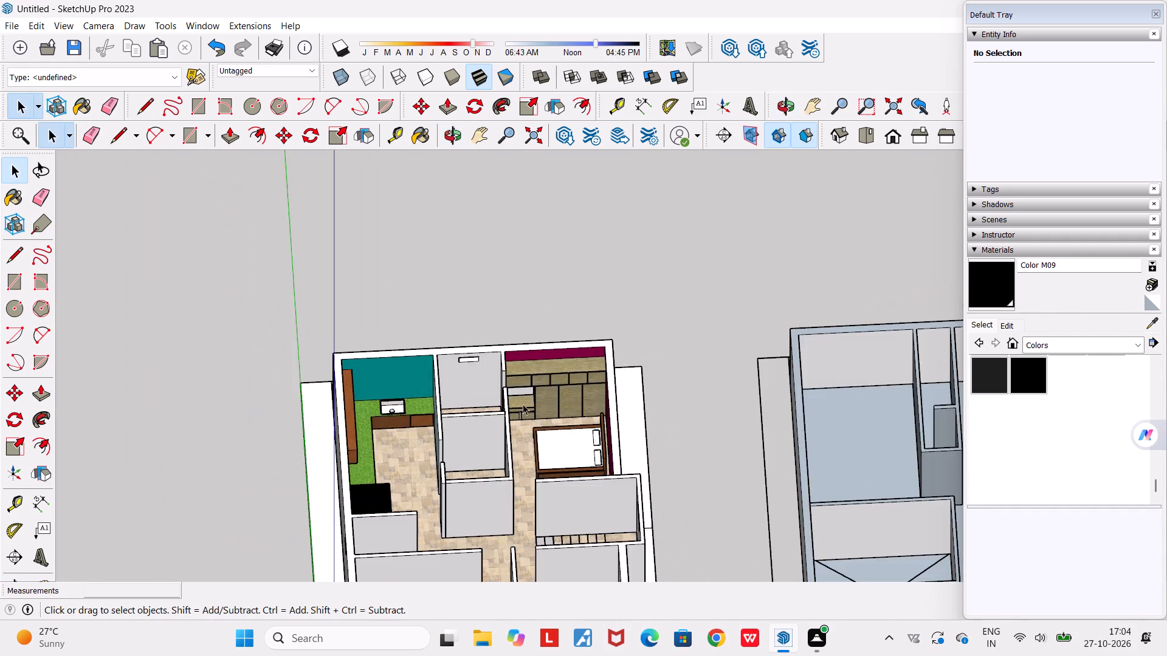
# Inspect the open niche in the bedroom wardrobe up close, covering its unpainted inner side and back faces and wooden shelf.
pyautogui.scroll(7, 522, 403)
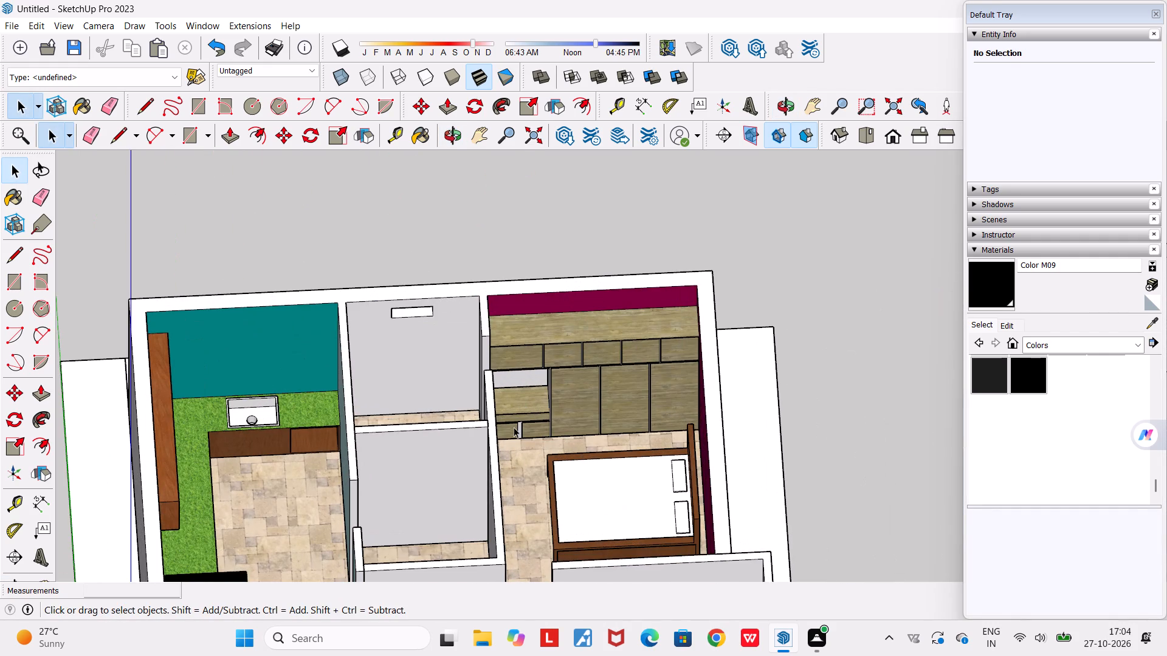
pyautogui.moveTo(493, 415); pyautogui.dragTo(371, 367, button='middle')
pyautogui.scroll(5, 522, 366)
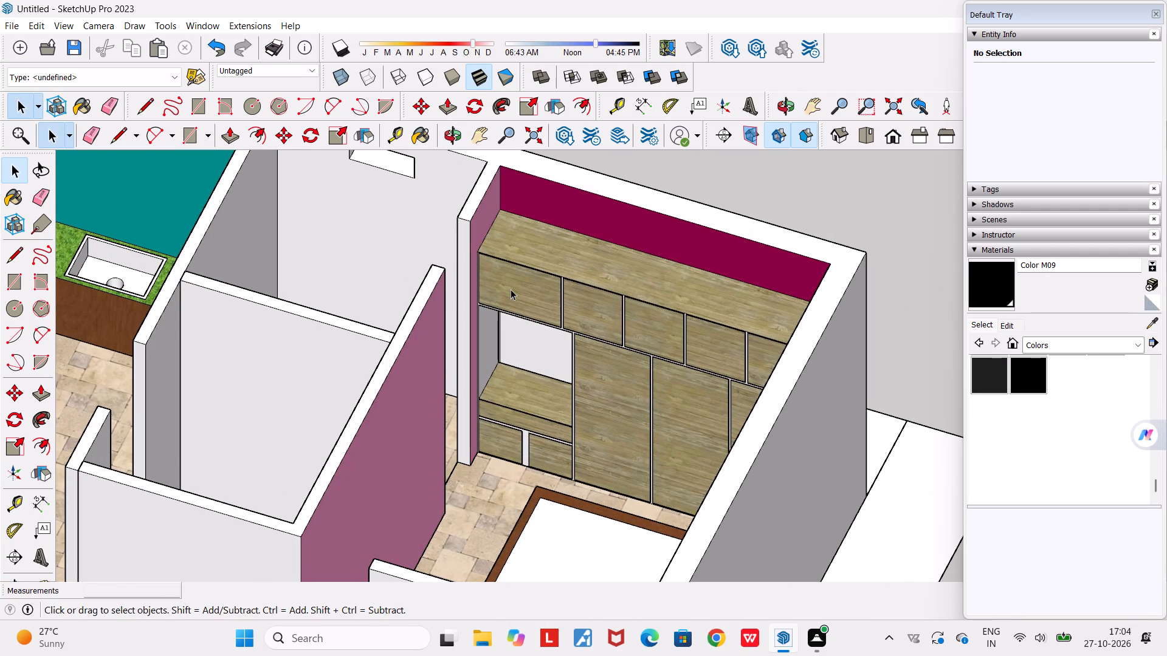
pyautogui.moveTo(480, 316); pyautogui.dragTo(353, 290, button='middle')
pyautogui.scroll(-4, 353, 290)
pyautogui.scroll(4, 456, 350)
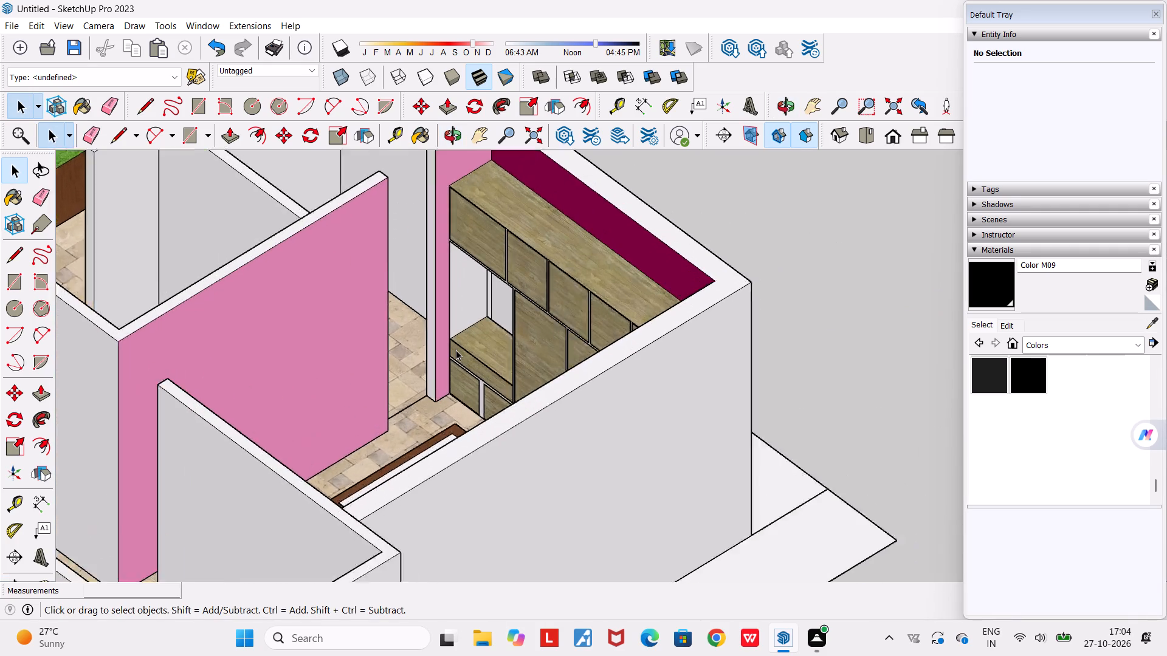
pyautogui.scroll(2, 456, 350)
pyautogui.scroll(10, 488, 267)
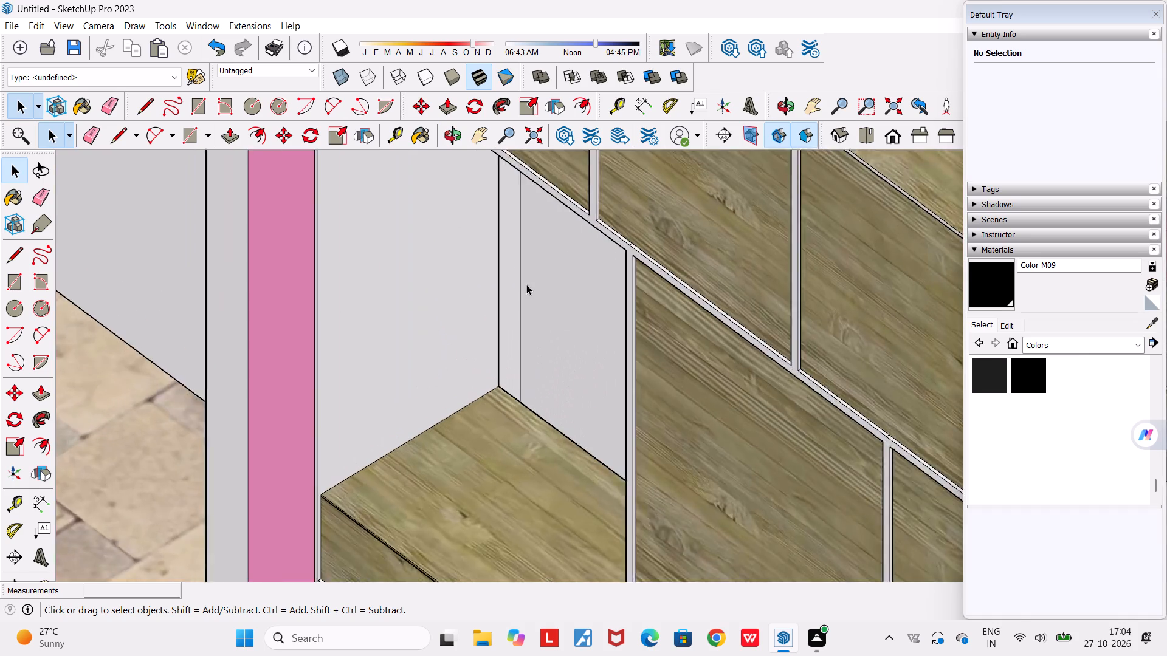
pyautogui.scroll(4, 526, 284)
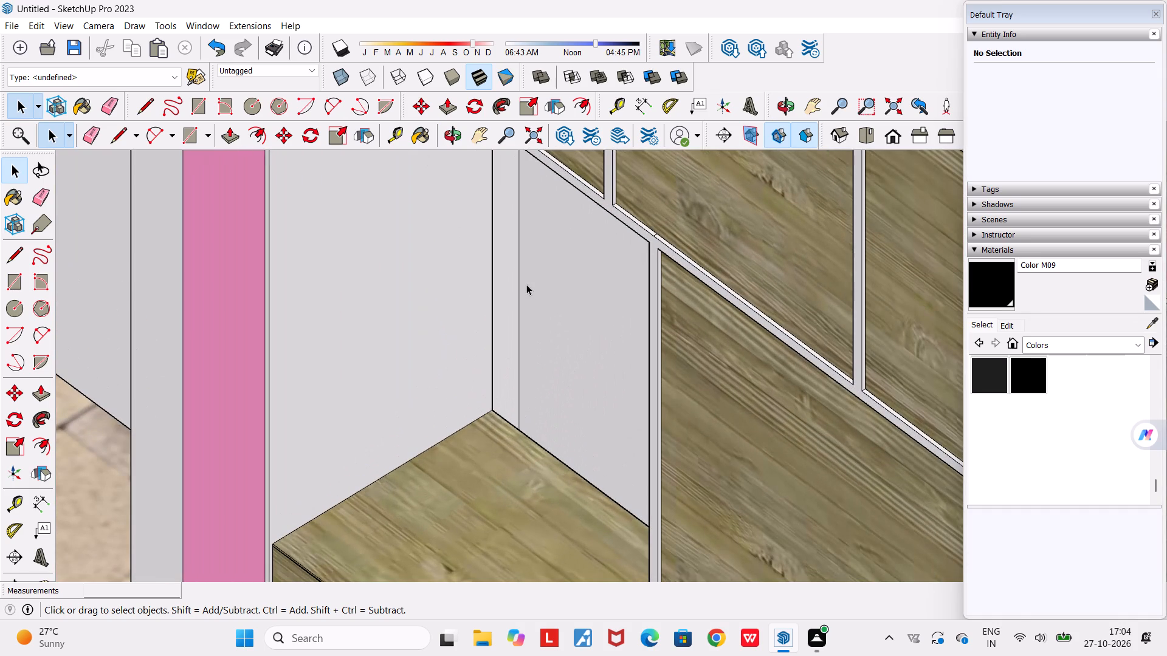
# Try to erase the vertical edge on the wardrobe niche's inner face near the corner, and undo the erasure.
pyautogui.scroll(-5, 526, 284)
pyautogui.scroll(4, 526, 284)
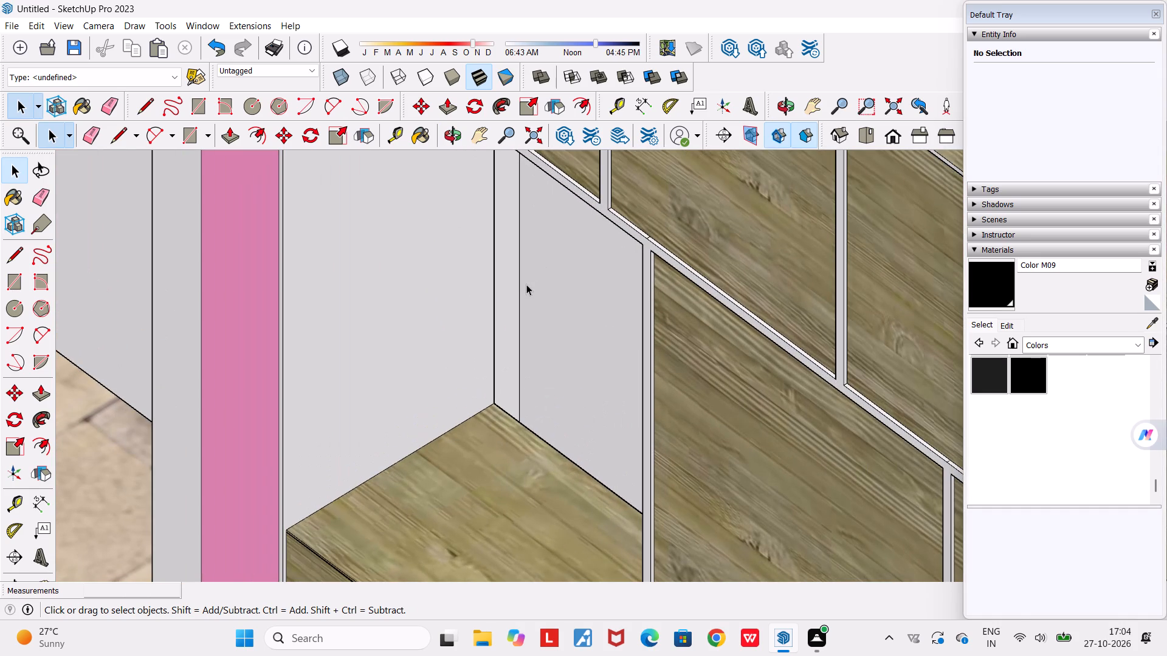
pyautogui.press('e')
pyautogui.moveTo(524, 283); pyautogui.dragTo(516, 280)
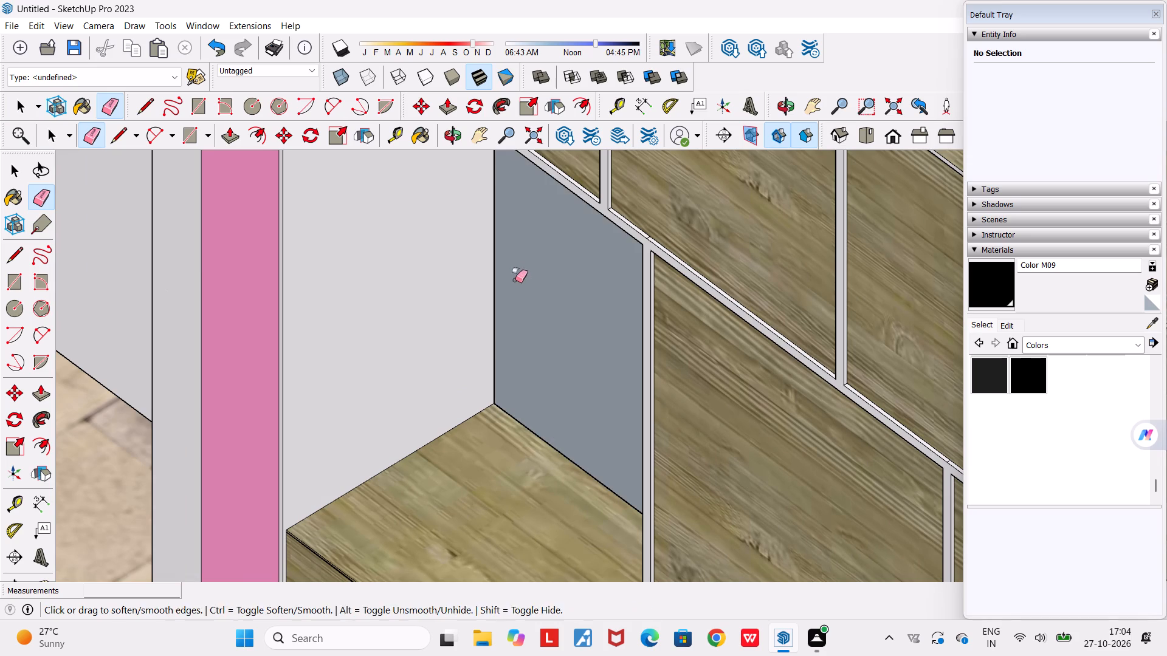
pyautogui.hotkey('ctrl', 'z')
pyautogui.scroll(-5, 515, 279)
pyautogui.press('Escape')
# Review the bedroom, wardrobe wall, kitchen and inner rooms together from overhead, front and angled views, and return to the Select tool.
pyautogui.scroll(-11, 515, 279)
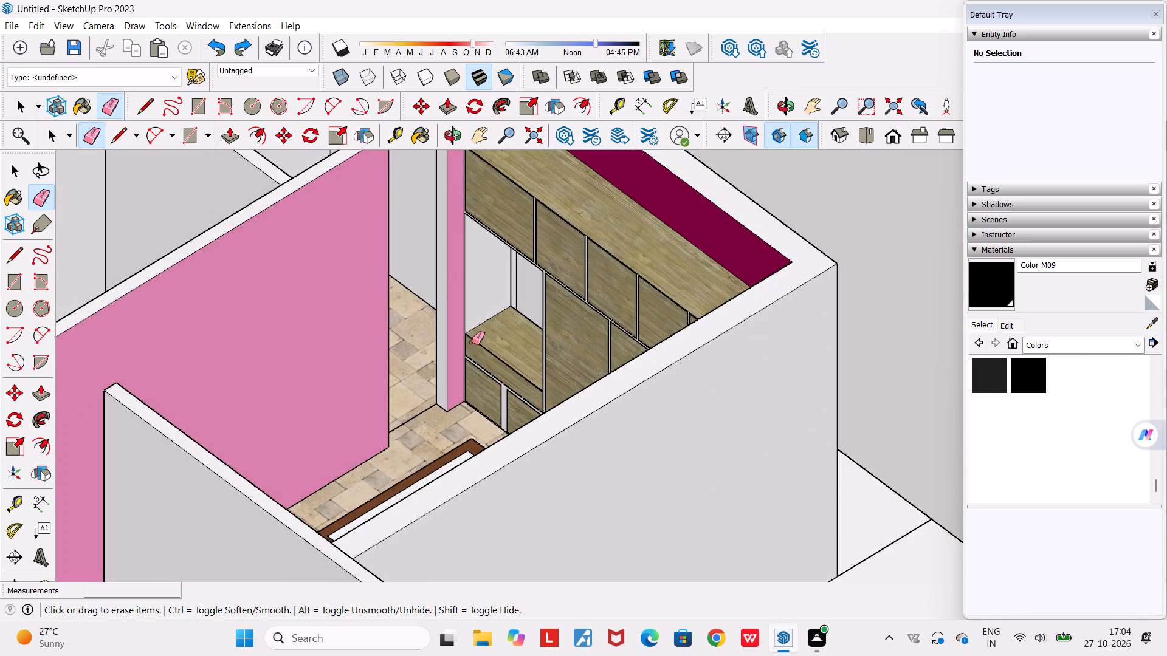
pyautogui.moveTo(472, 342); pyautogui.dragTo(605, 345, button='middle')
pyautogui.scroll(-6, 605, 345)
pyautogui.moveTo(539, 342); pyautogui.dragTo(756, 441, button='middle')
pyautogui.scroll(-2, 756, 441)
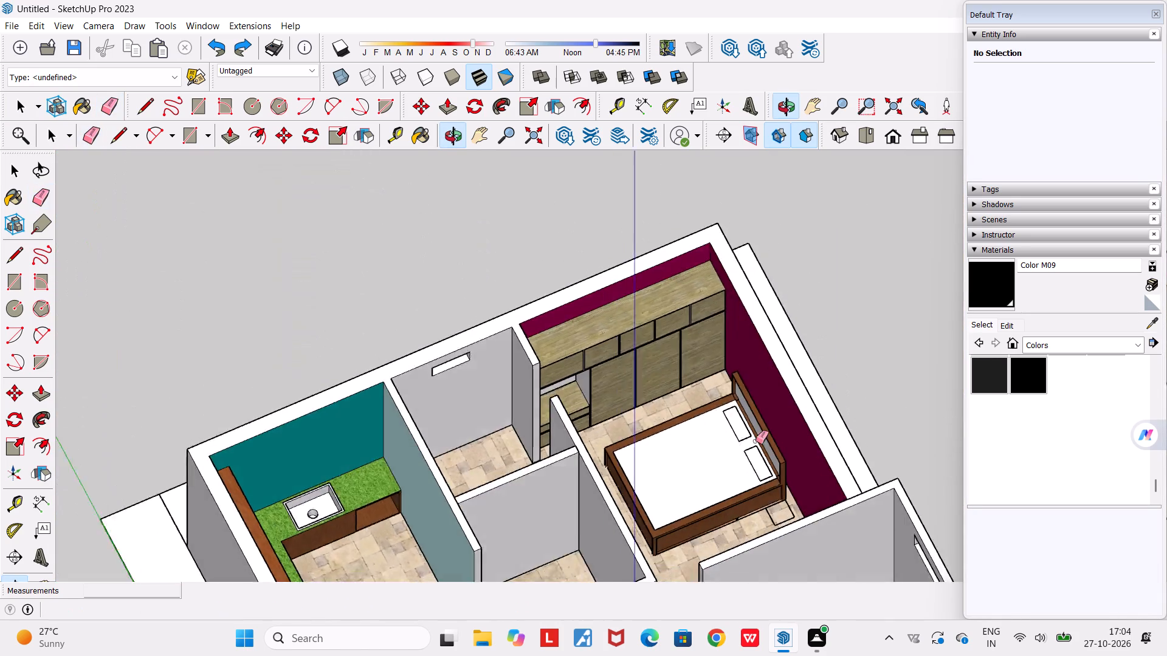
pyautogui.scroll(-3, 756, 441)
pyautogui.scroll(4, 681, 430)
pyautogui.moveTo(675, 428); pyautogui.dragTo(537, 258, button='middle')
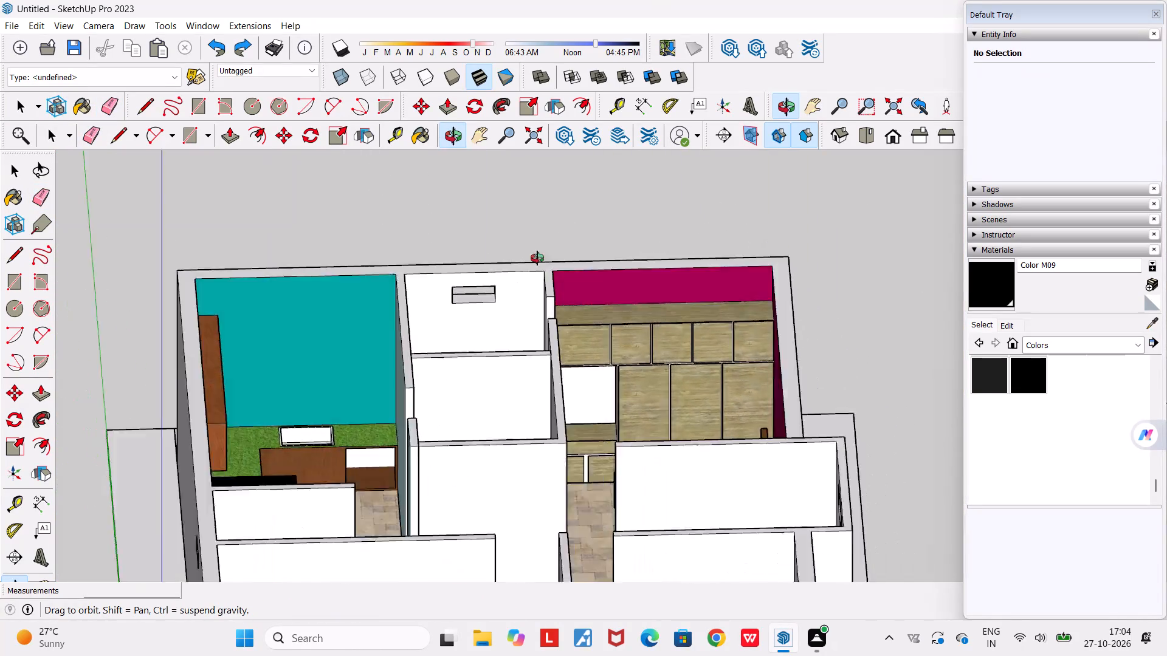
pyautogui.moveTo(537, 258); pyautogui.dragTo(378, 309, button='middle')
pyautogui.scroll(-5, 378, 310)
pyautogui.press('space')
pyautogui.click(676, 218)
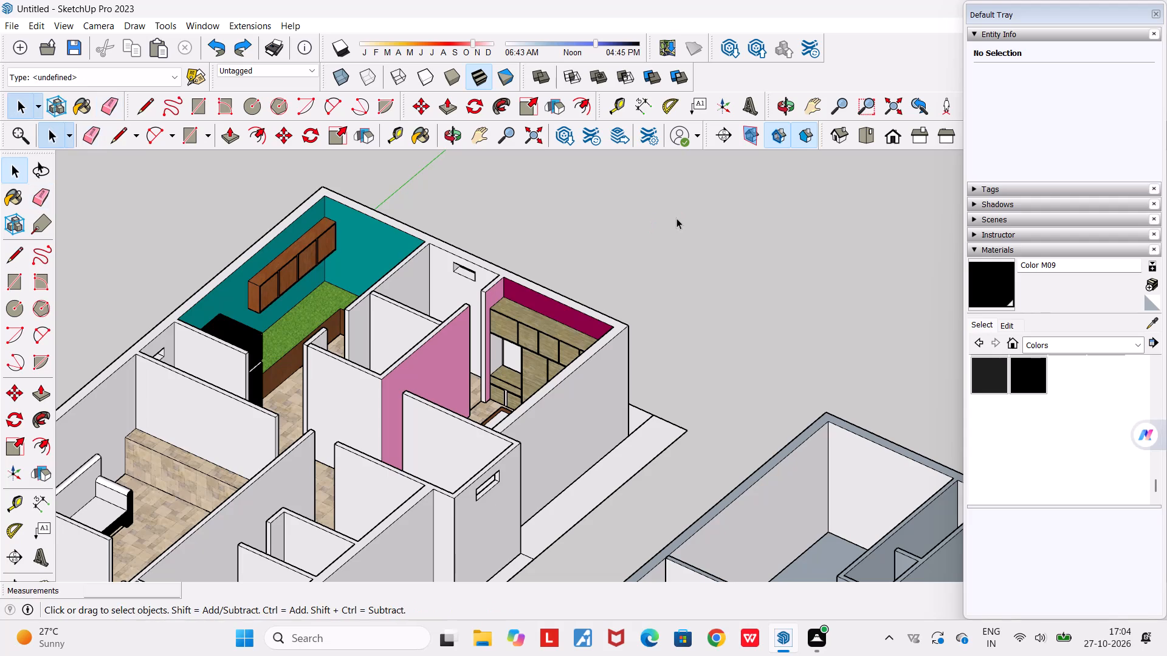
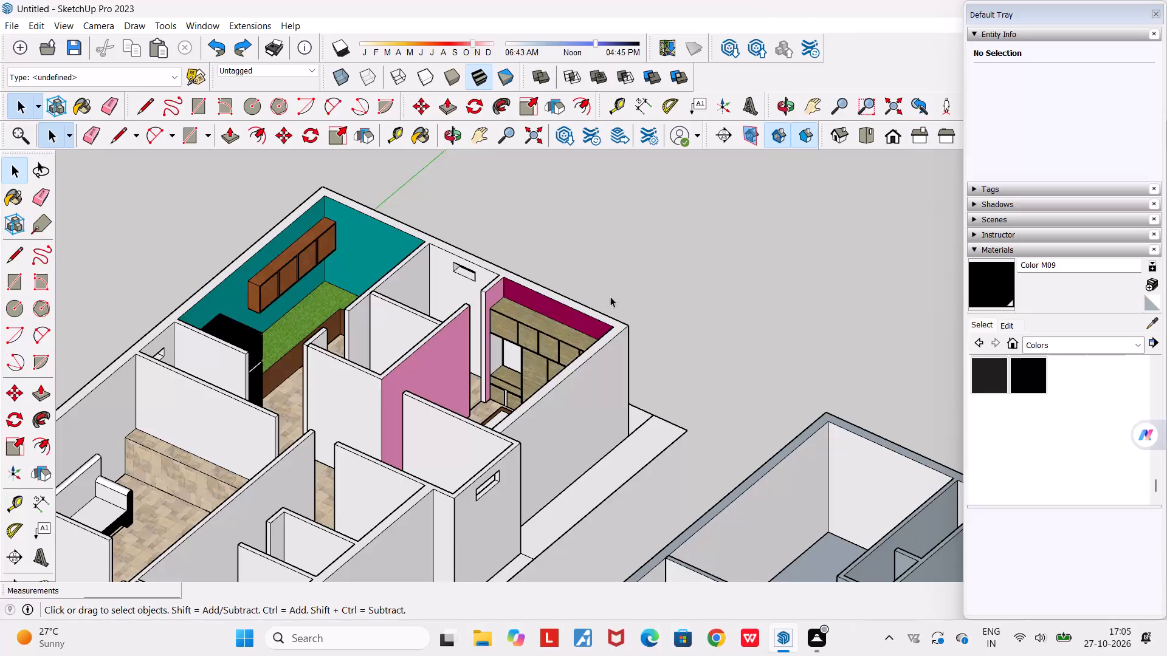
# Examine the bedroom's bed, wardrobe and dark magenta wall together with the adjoining kitchen and inner rooms from a high angle.
pyautogui.scroll(-4, 585, 350)
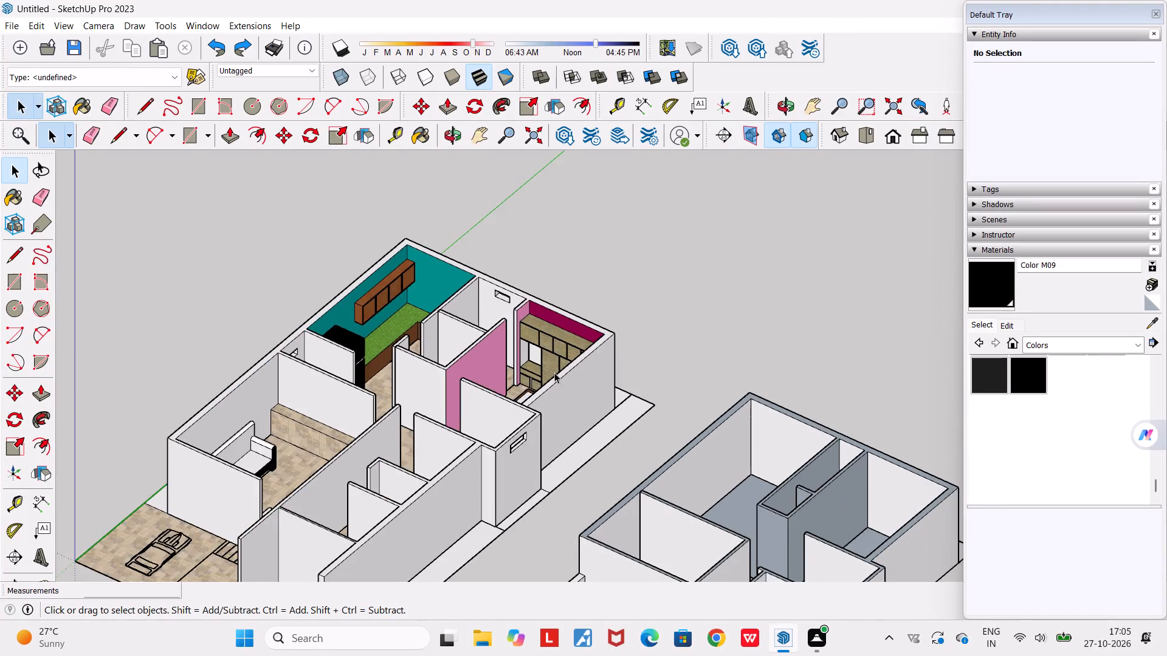
pyautogui.moveTo(549, 377); pyautogui.dragTo(611, 509, button='middle')
pyautogui.scroll(3, 526, 446)
pyautogui.moveTo(528, 445); pyautogui.dragTo(729, 440, button='middle')
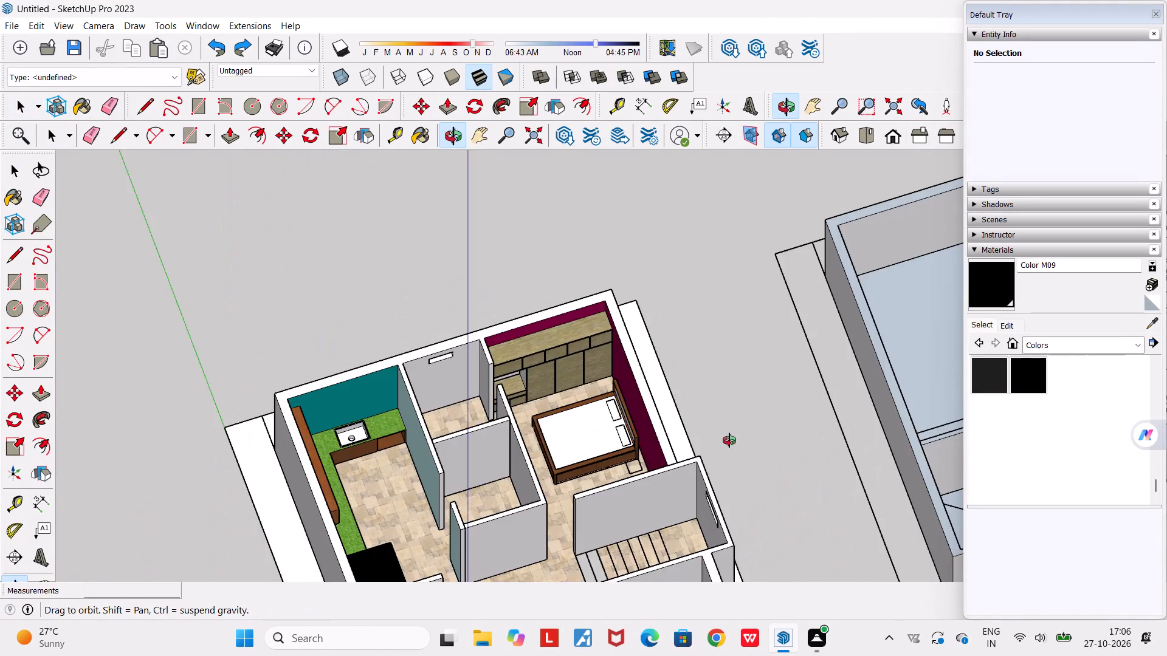
pyautogui.moveTo(729, 440); pyautogui.dragTo(734, 440, button='middle')
pyautogui.scroll(3, 644, 410)
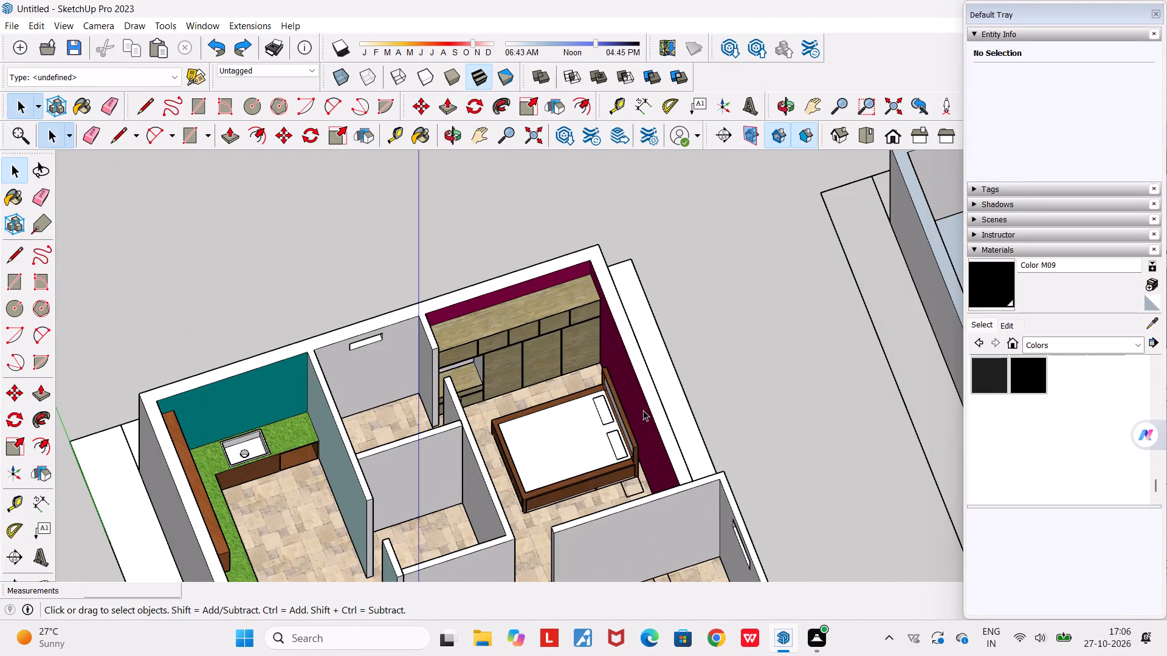
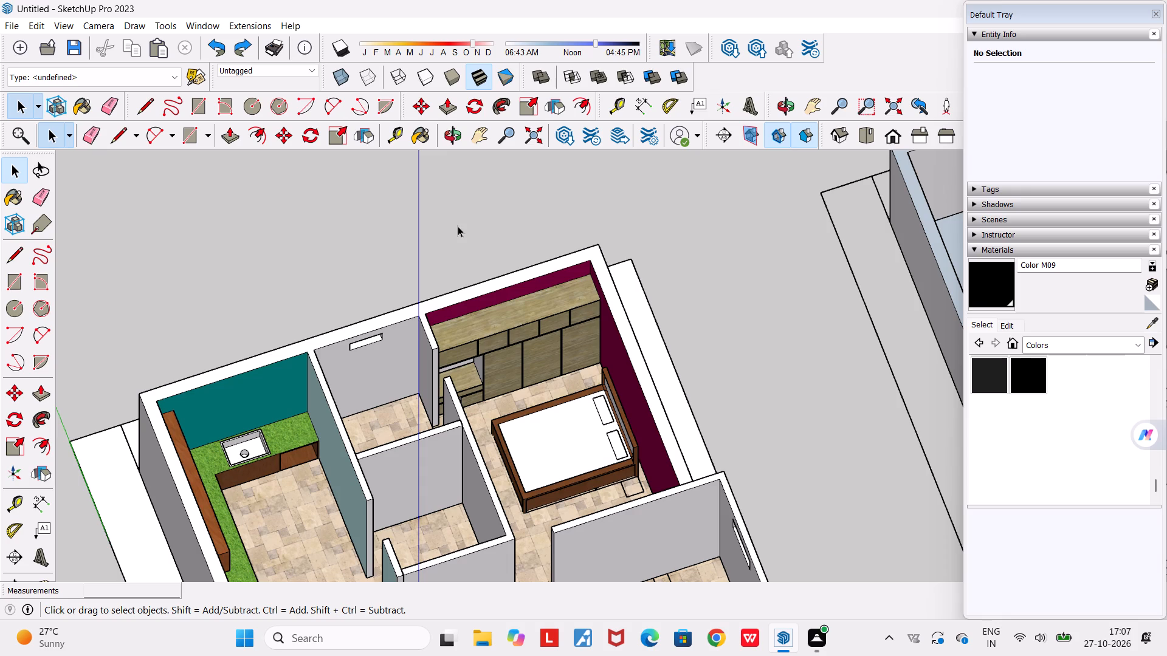
# Examine the furnished floor's kitchen, bedroom and inner room layout from above, along with the neighbouring unfurnished floor.
pyautogui.scroll(-4, 405, 355)
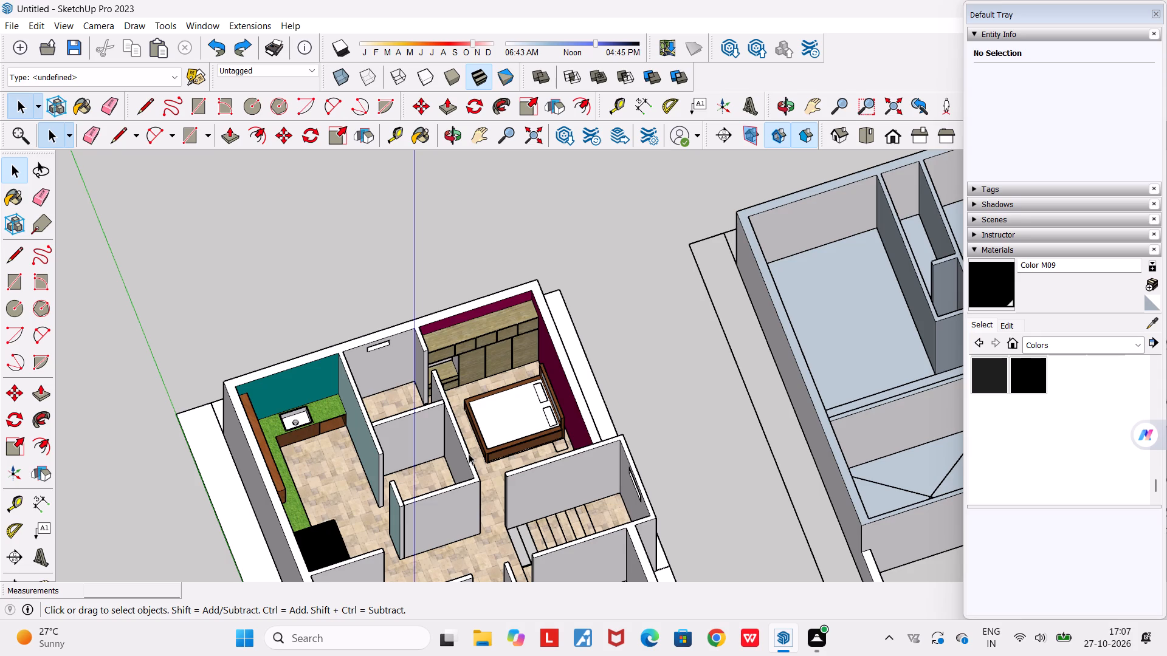
pyautogui.scroll(-4, 511, 445)
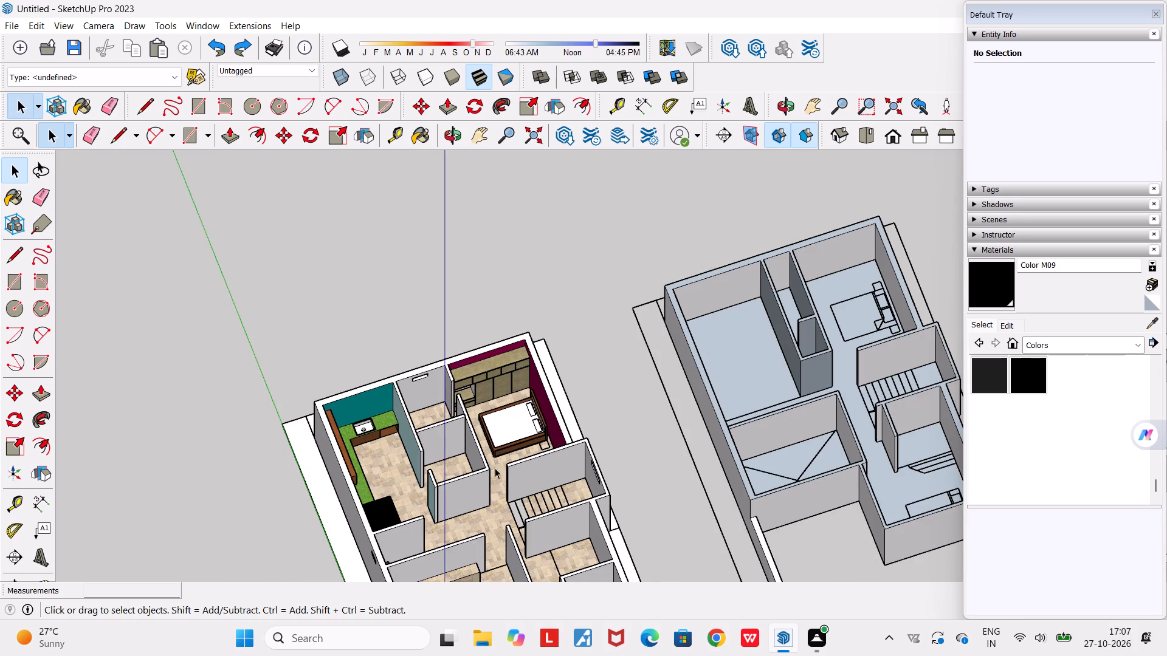
pyautogui.moveTo(492, 483); pyautogui.dragTo(494, 578, button='middle')
pyautogui.scroll(4, 495, 473)
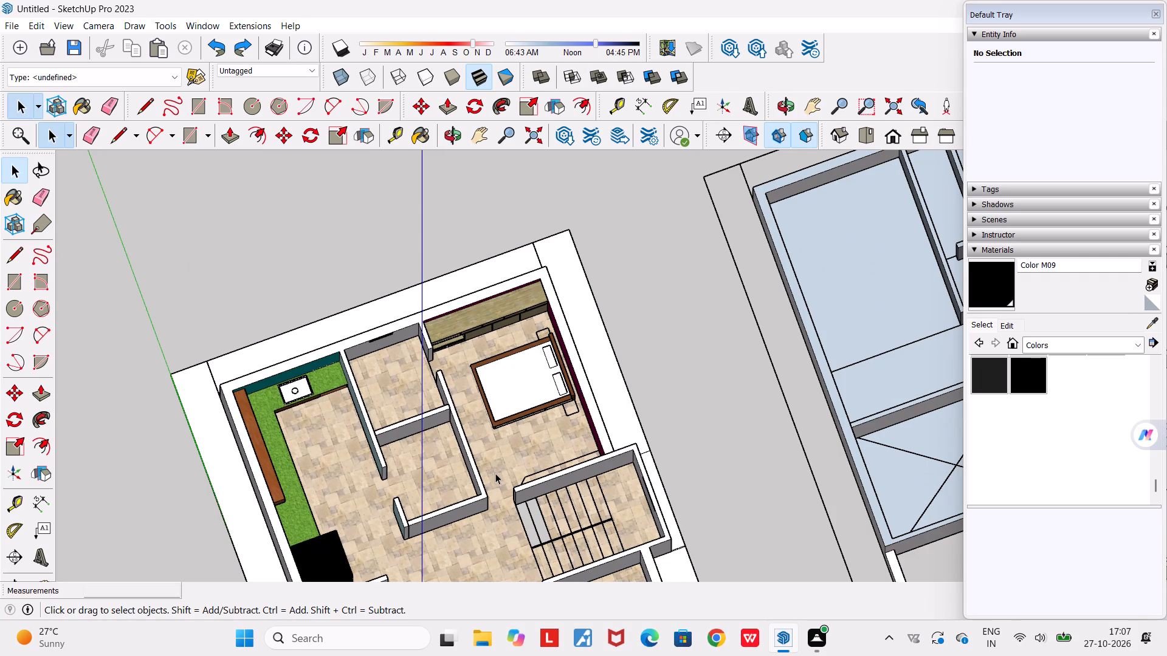
pyautogui.scroll(5, 480, 415)
pyautogui.moveTo(465, 476); pyautogui.dragTo(446, 464, button='middle')
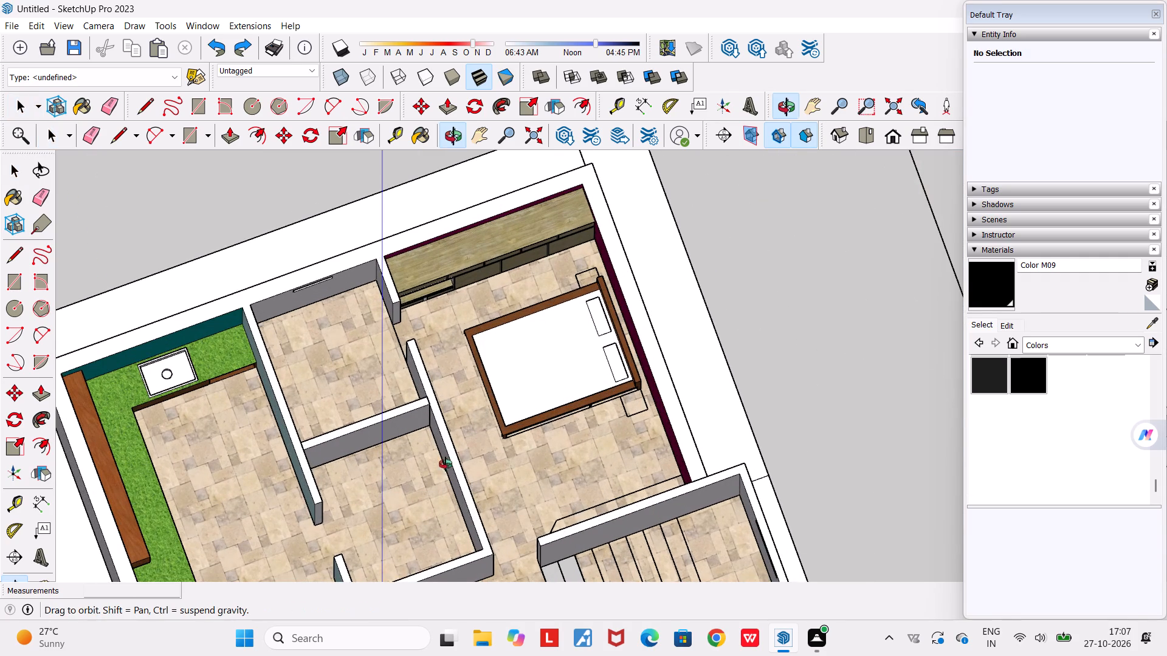
pyautogui.moveTo(446, 464); pyautogui.dragTo(348, 369, button='middle')
pyautogui.scroll(-3, 348, 369)
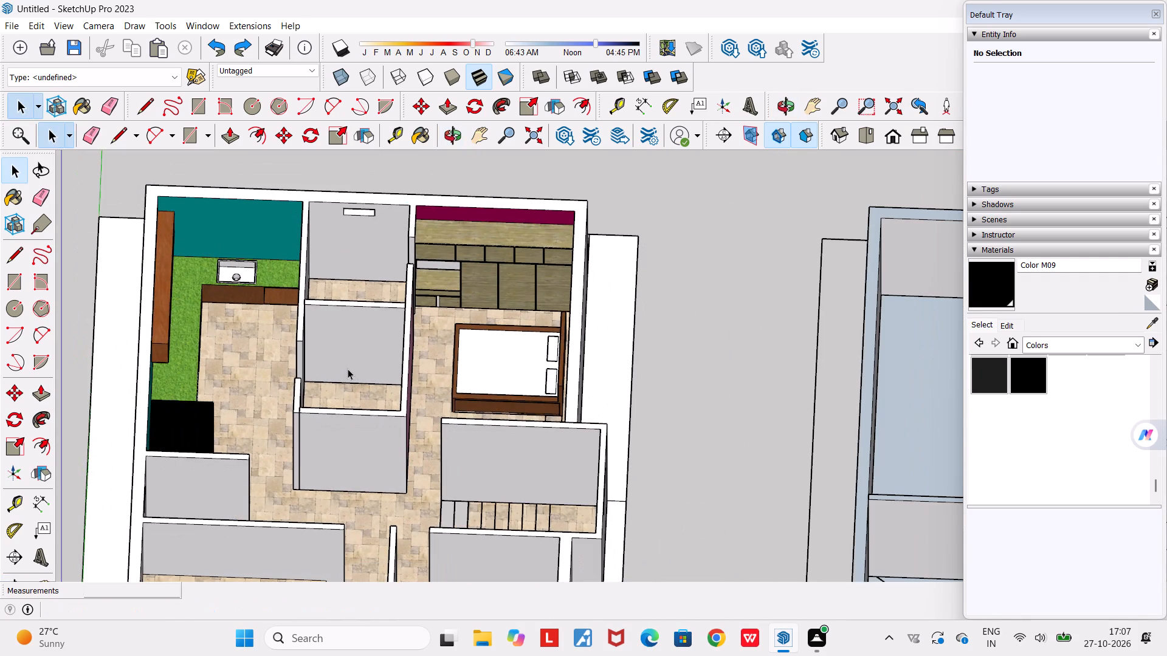
pyautogui.scroll(-3, 348, 369)
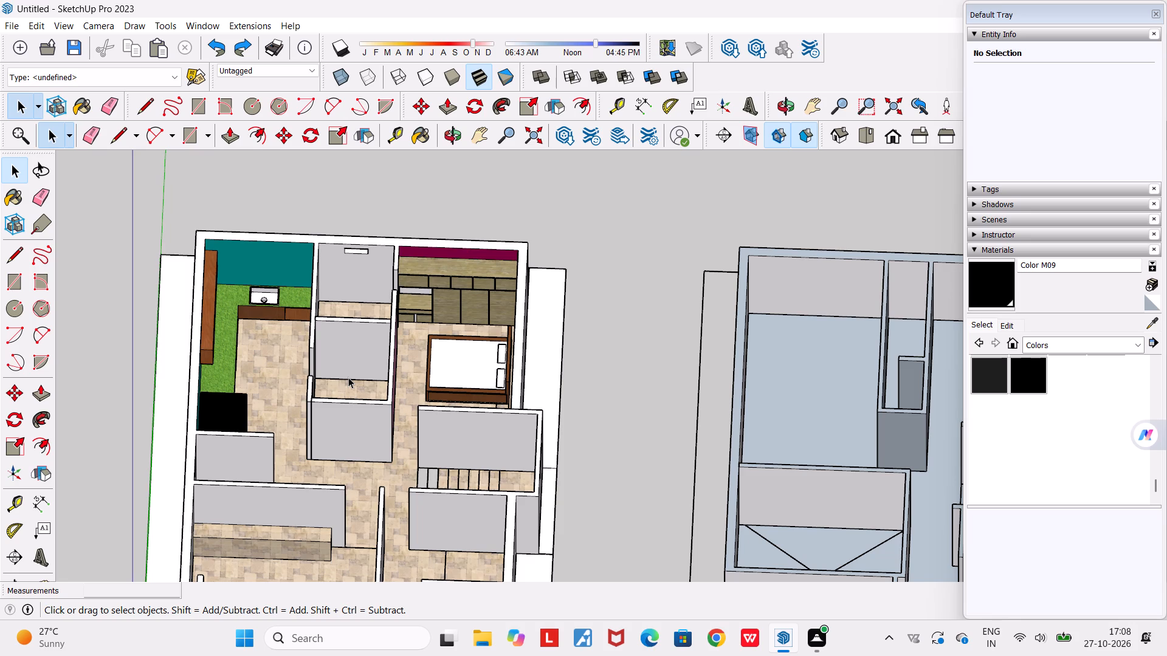
pyautogui.scroll(-5, 374, 391)
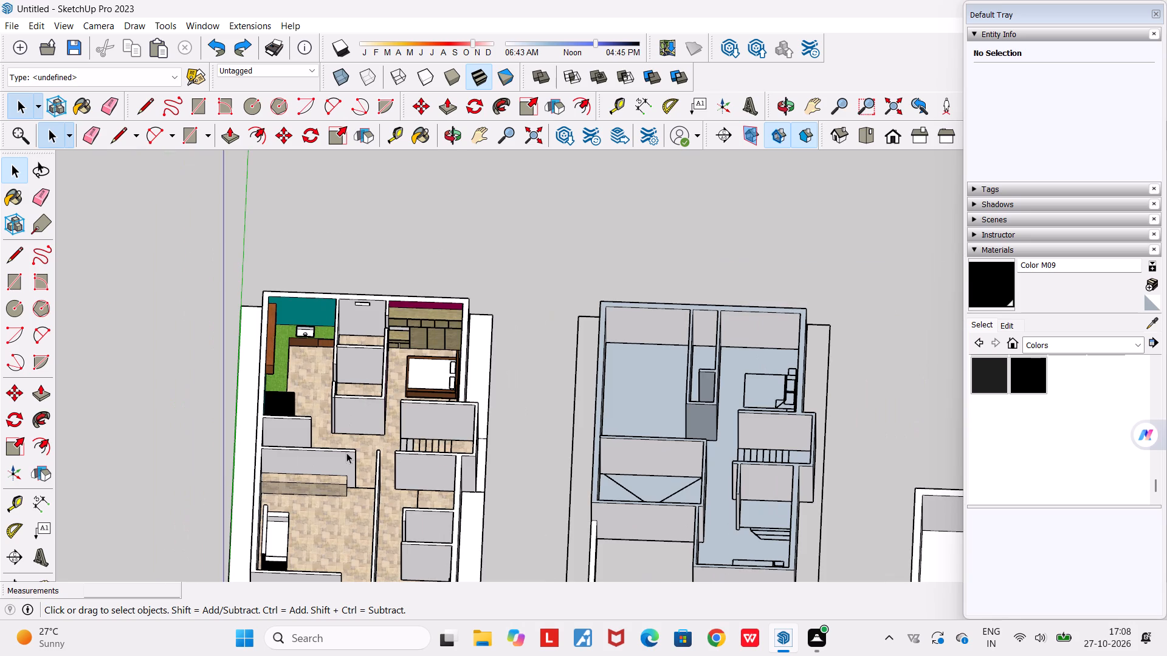
pyautogui.scroll(-5, 342, 446)
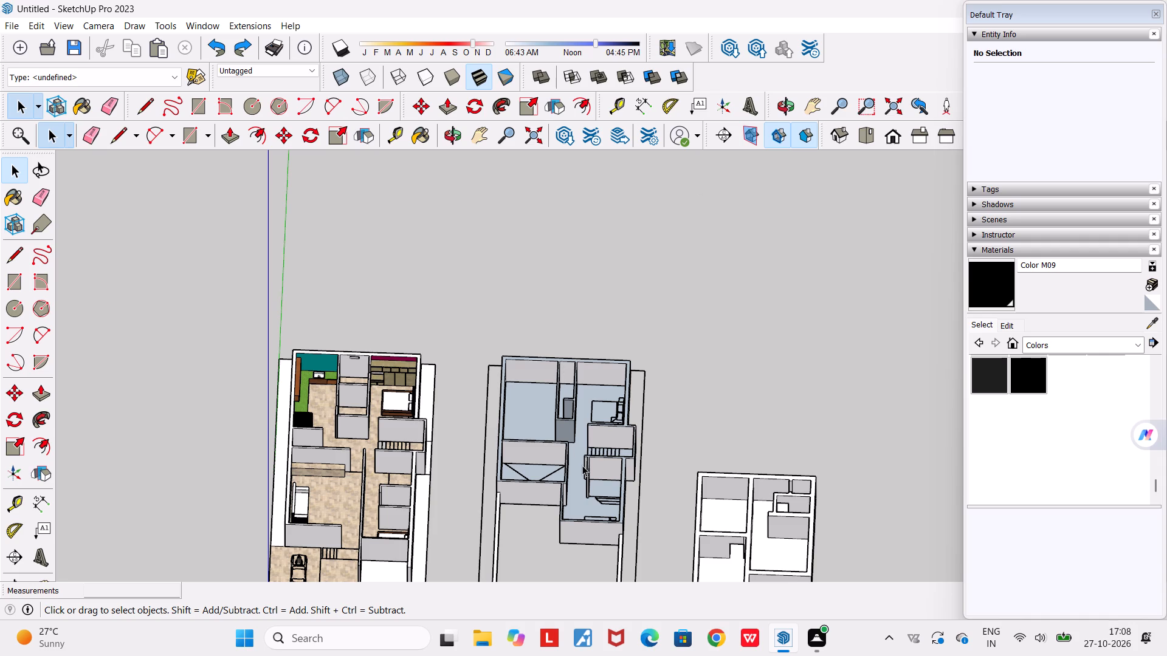
# Review all three floor models side by side from the front and from an angled overview.
pyautogui.press('Escape')
pyautogui.moveTo(546, 439); pyautogui.dragTo(569, 236, button='middle')
pyautogui.scroll(-4, 570, 238)
pyautogui.moveTo(497, 356); pyautogui.dragTo(419, 528, button='middle')
pyautogui.scroll(4, 433, 381)
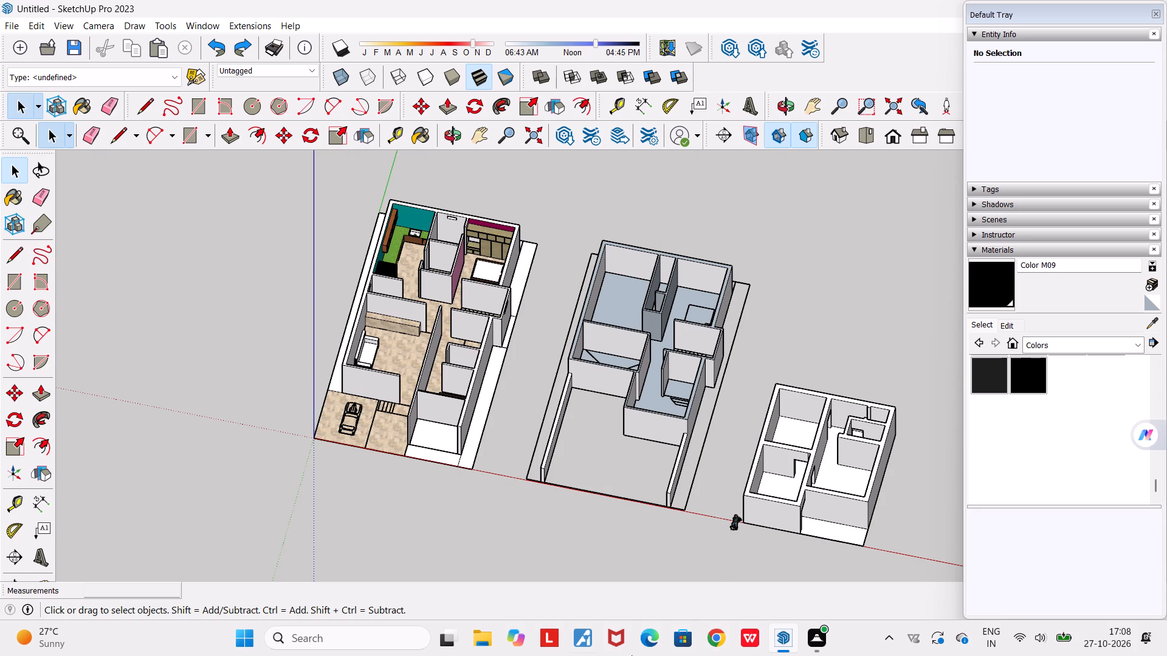
pyautogui.scroll(-5, 524, 358)
pyautogui.moveTo(539, 367); pyautogui.dragTo(387, 273, button='middle')
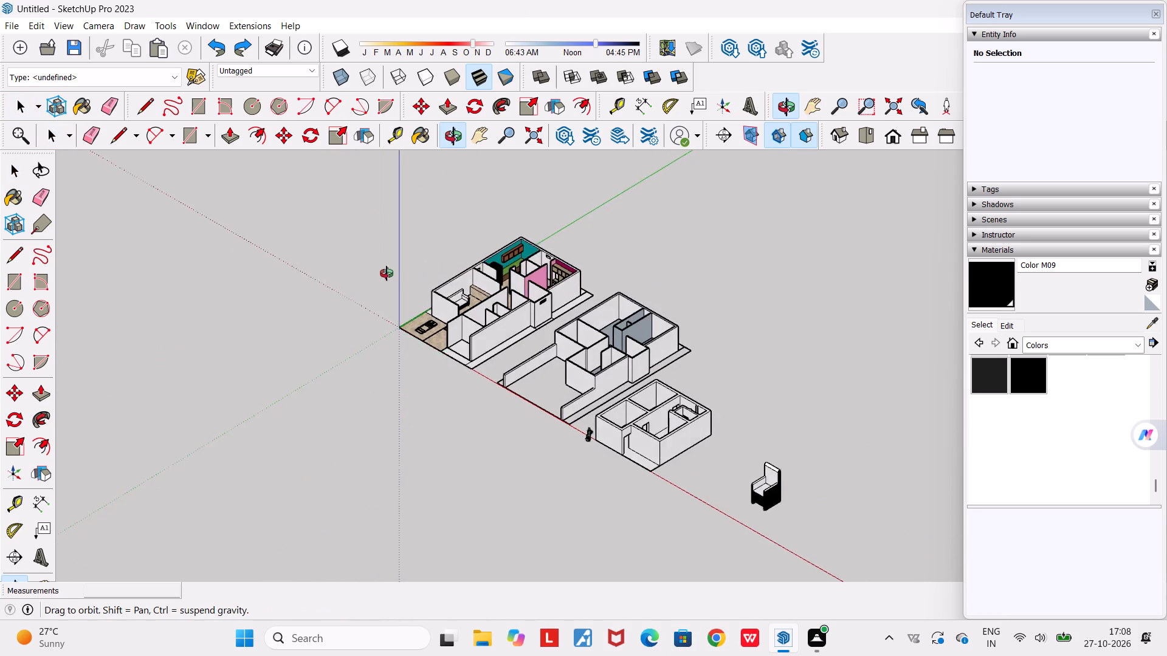
pyautogui.moveTo(387, 273); pyautogui.dragTo(386, 273, button='middle')
# Inspect the furnished floor's outer walls, parking area and rooms from several sides, and compare it with the adjacent unfurnished floors.
pyautogui.scroll(9, 393, 265)
pyautogui.moveTo(413, 278); pyautogui.dragTo(326, 226, button='middle')
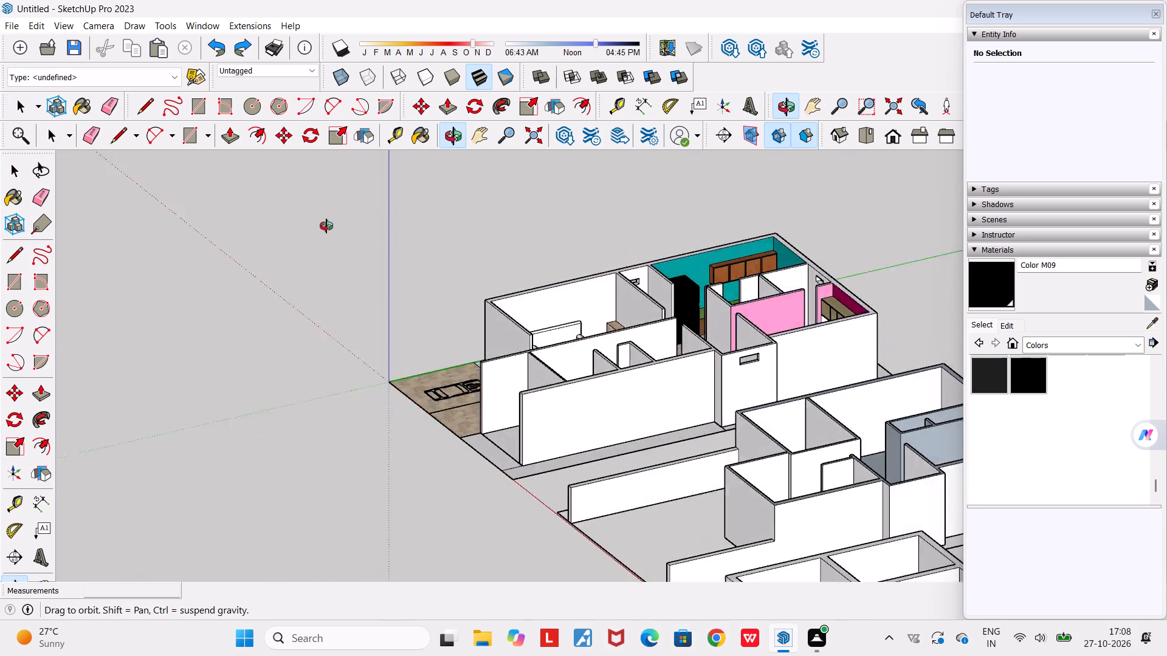
pyautogui.moveTo(326, 226); pyautogui.dragTo(907, 169, button='middle')
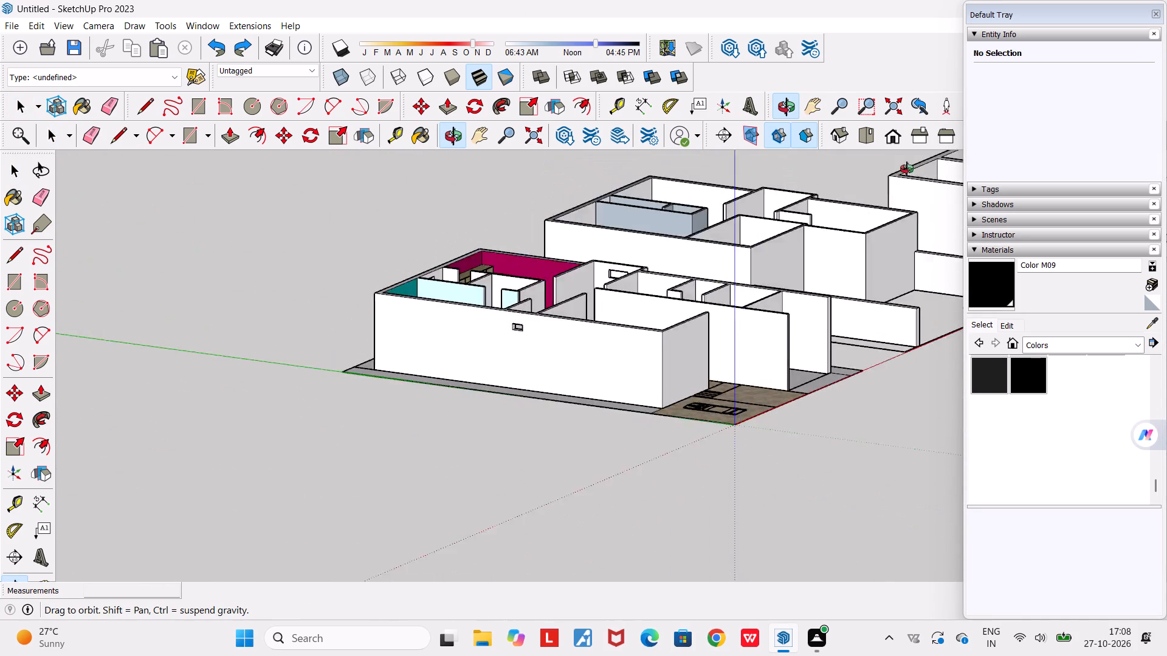
pyautogui.moveTo(907, 169); pyautogui.dragTo(670, 606, button='middle')
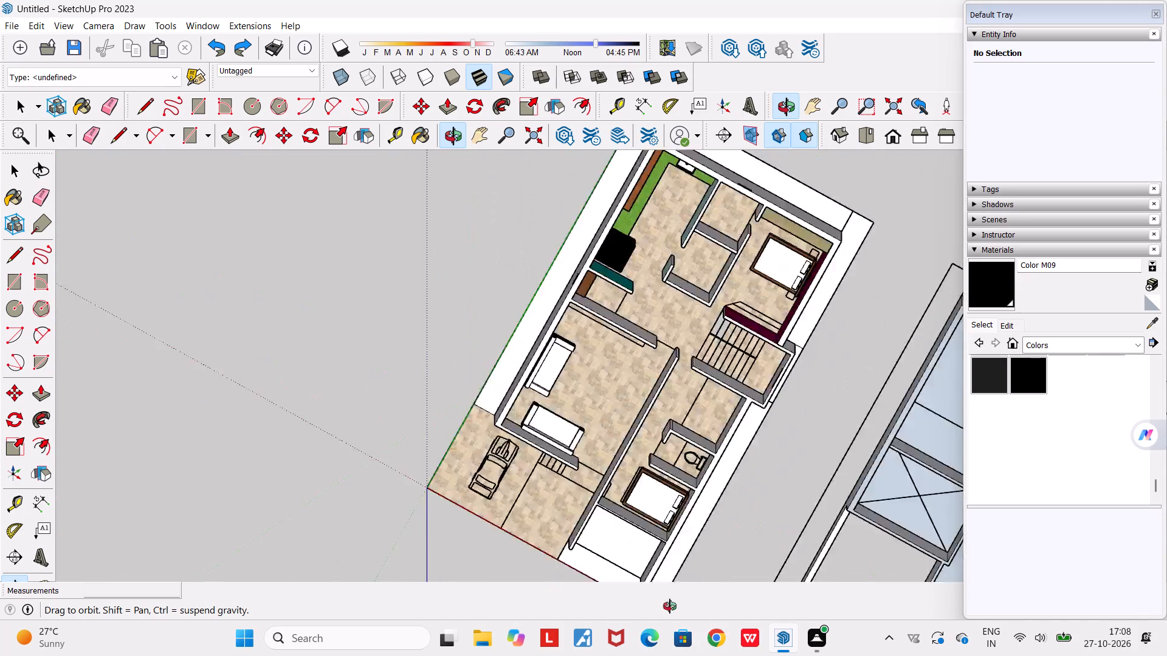
pyautogui.moveTo(670, 606); pyautogui.dragTo(669, 391, button='middle')
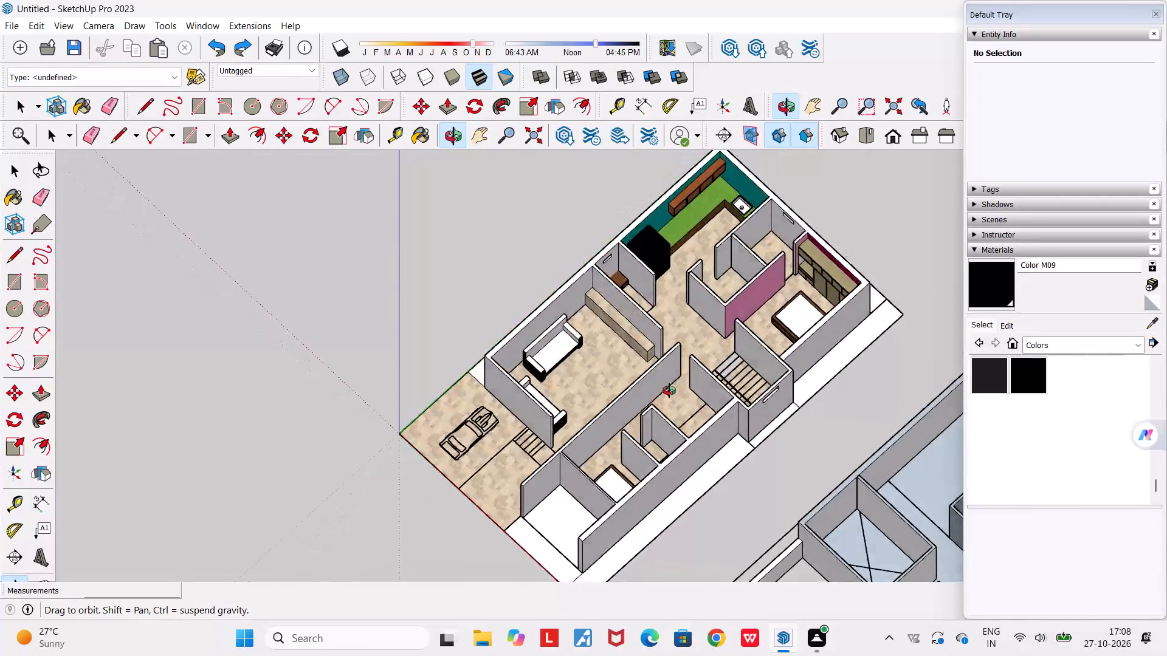
pyautogui.moveTo(669, 391); pyautogui.dragTo(719, 218, button='middle')
pyautogui.scroll(-8, 724, 217)
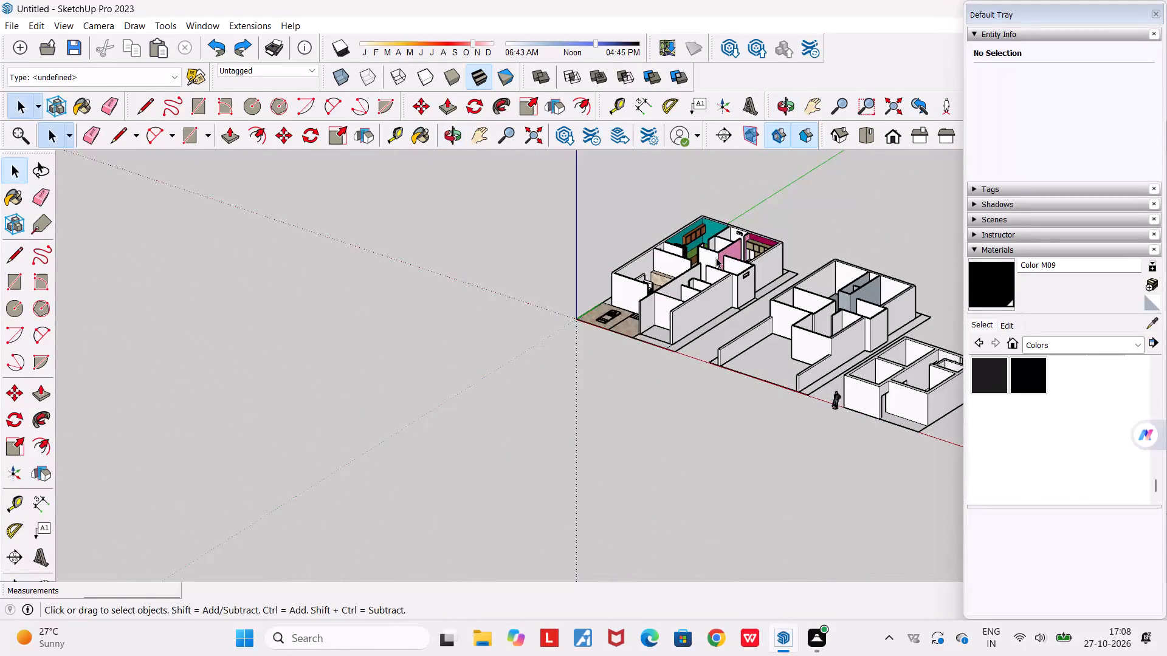
pyautogui.scroll(7, 761, 344)
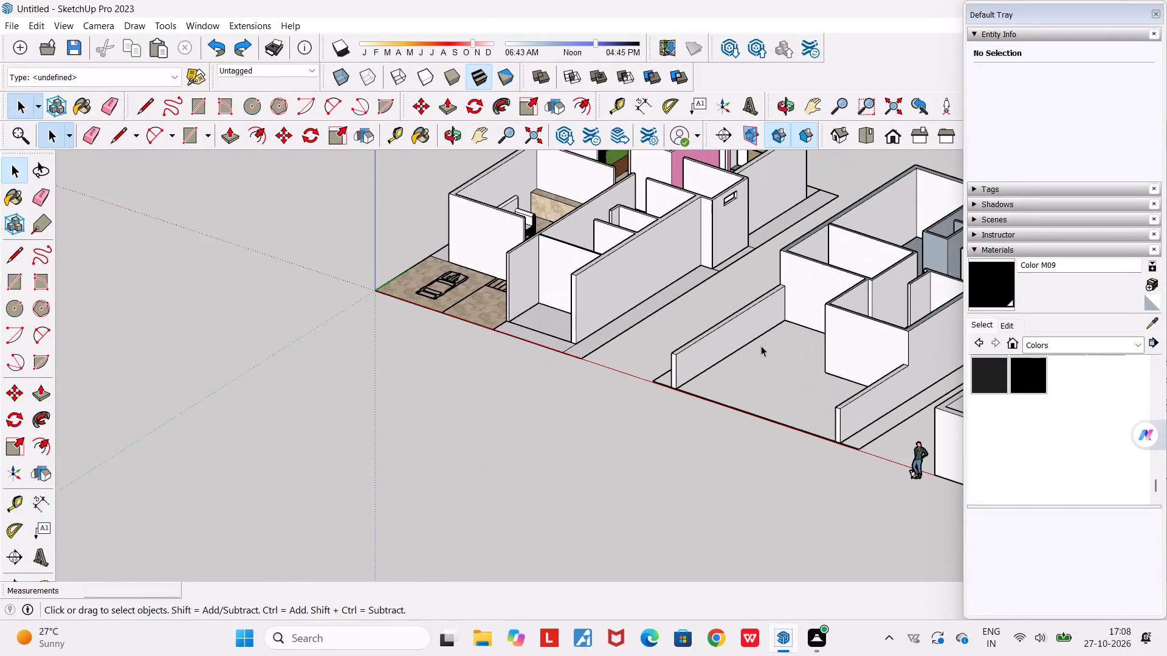
pyautogui.scroll(-6, 761, 346)
pyautogui.scroll(5, 761, 346)
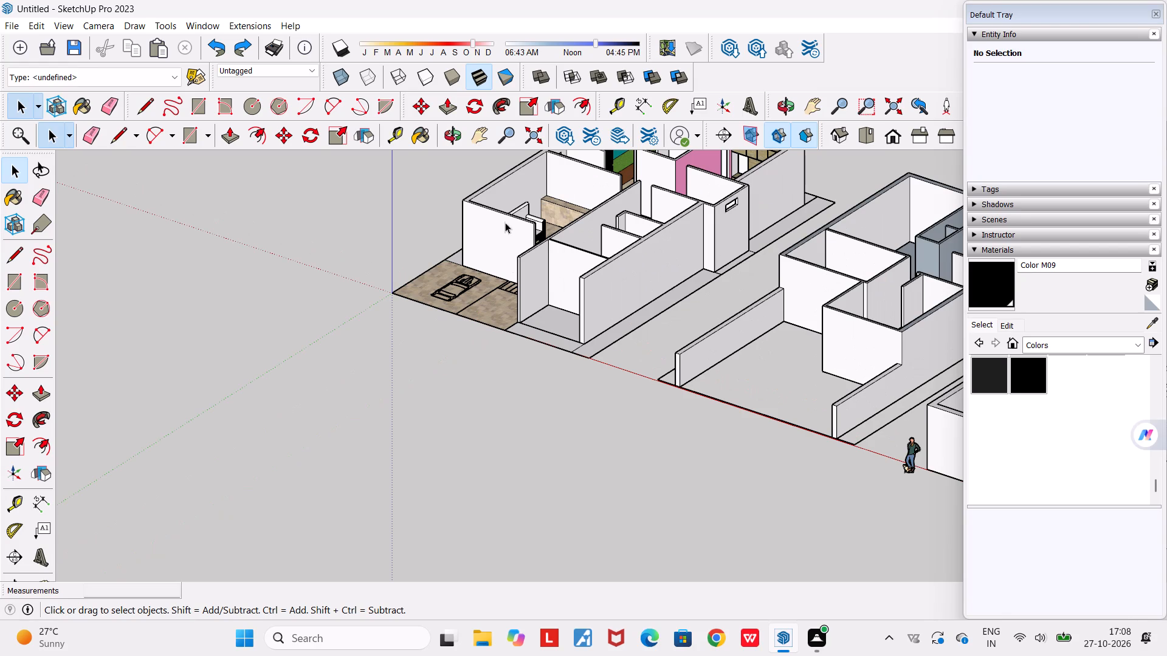
pyautogui.scroll(-7, 798, 359)
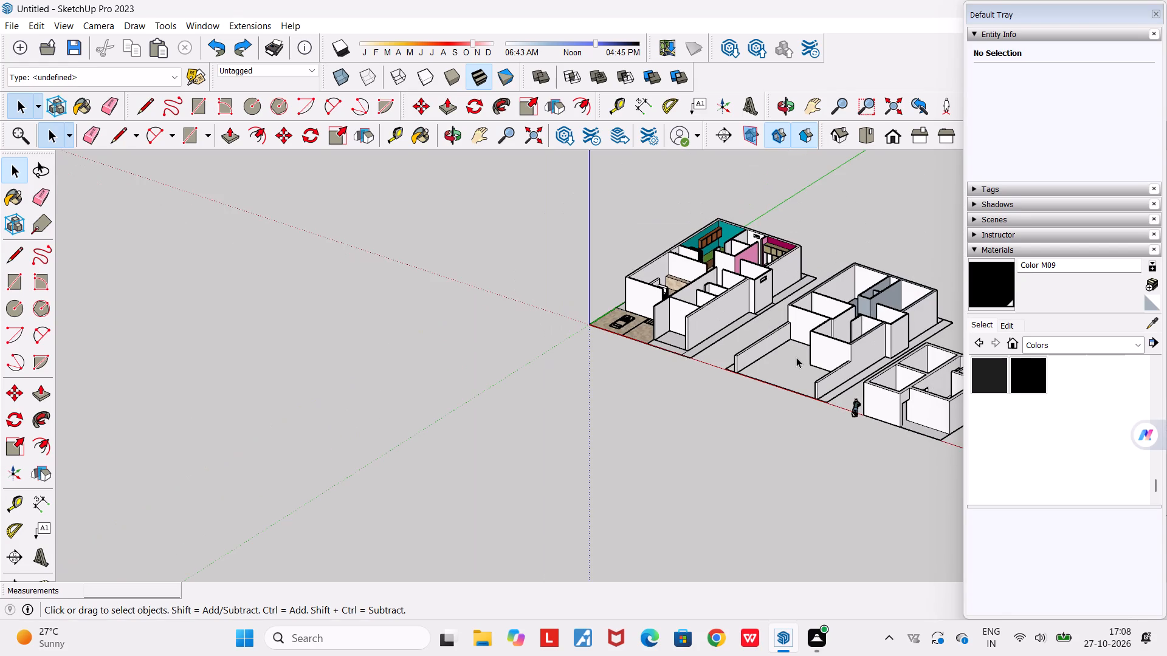
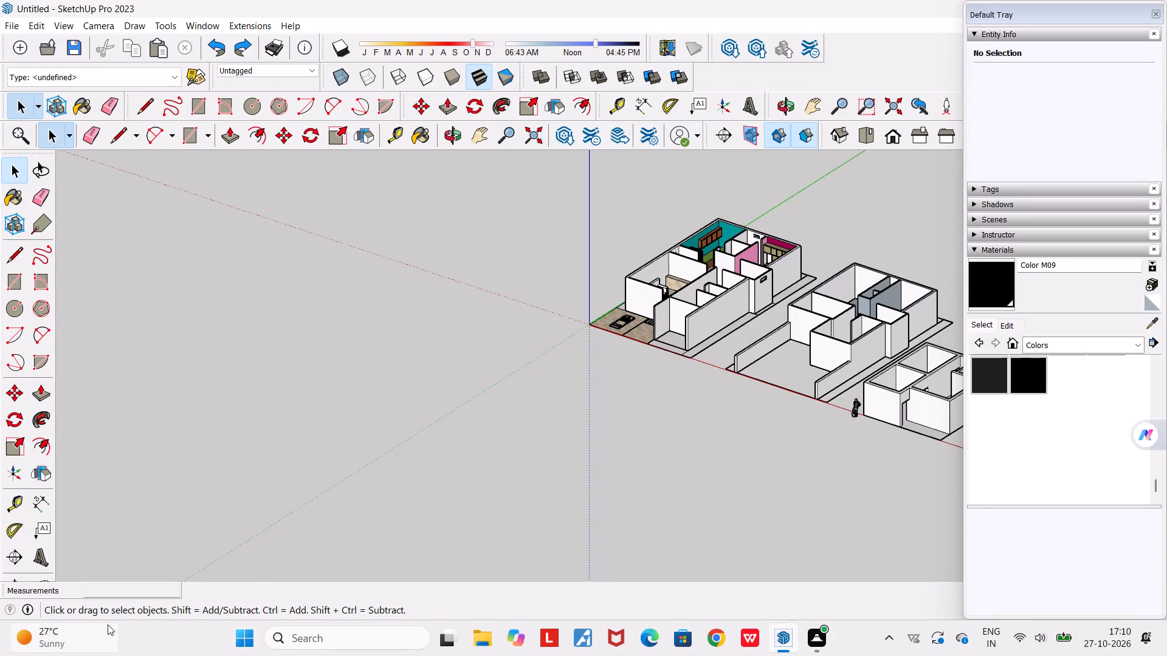
# Examine the furnished floor's living room, its sofa and low counter, and the adjoining inner rooms from above and from both sides.
pyautogui.moveTo(705, 429); pyautogui.dragTo(709, 447, button='middle')
pyautogui.moveTo(709, 447); pyautogui.dragTo(818, 562, button='middle')
pyautogui.scroll(2, 642, 165)
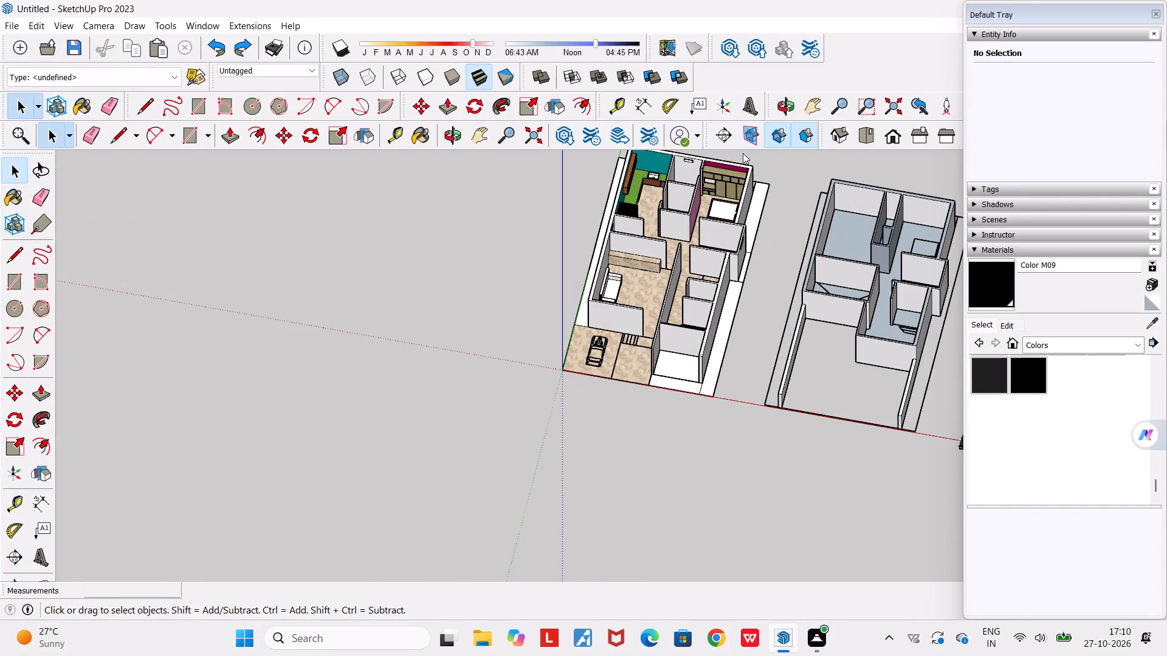
pyautogui.click(808, 113)
pyautogui.moveTo(694, 278); pyautogui.dragTo(545, 375)
pyautogui.scroll(2, 548, 377)
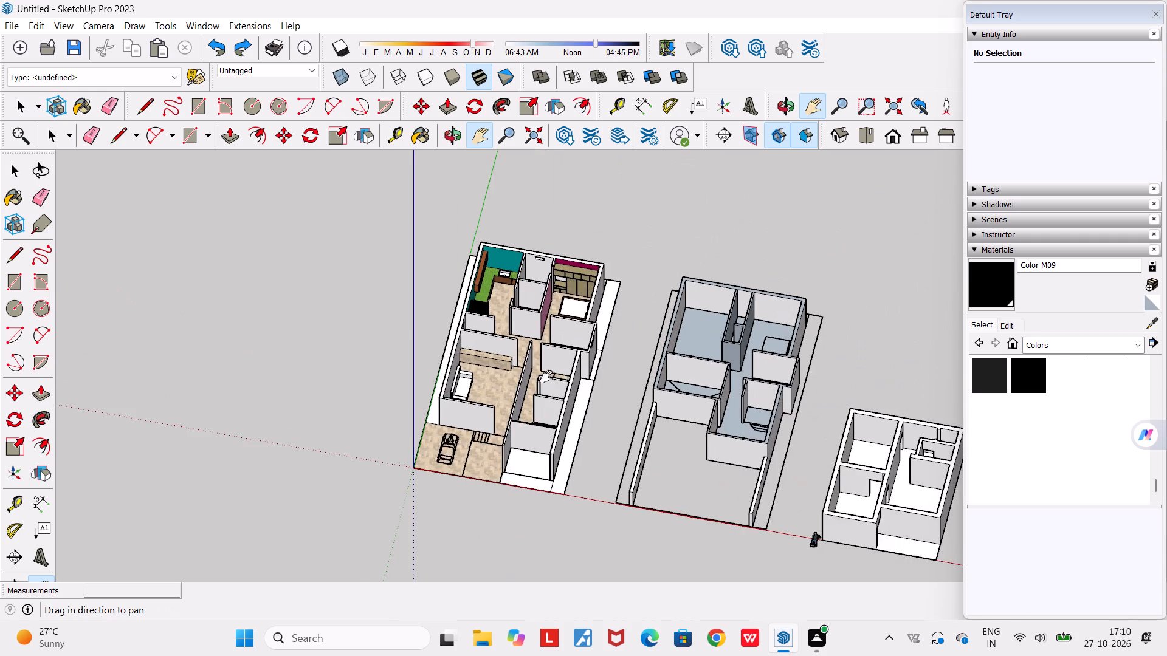
pyautogui.scroll(2, 546, 377)
pyautogui.moveTo(546, 397); pyautogui.dragTo(481, 378, button='middle')
pyautogui.scroll(2, 531, 275)
pyautogui.scroll(3, 461, 343)
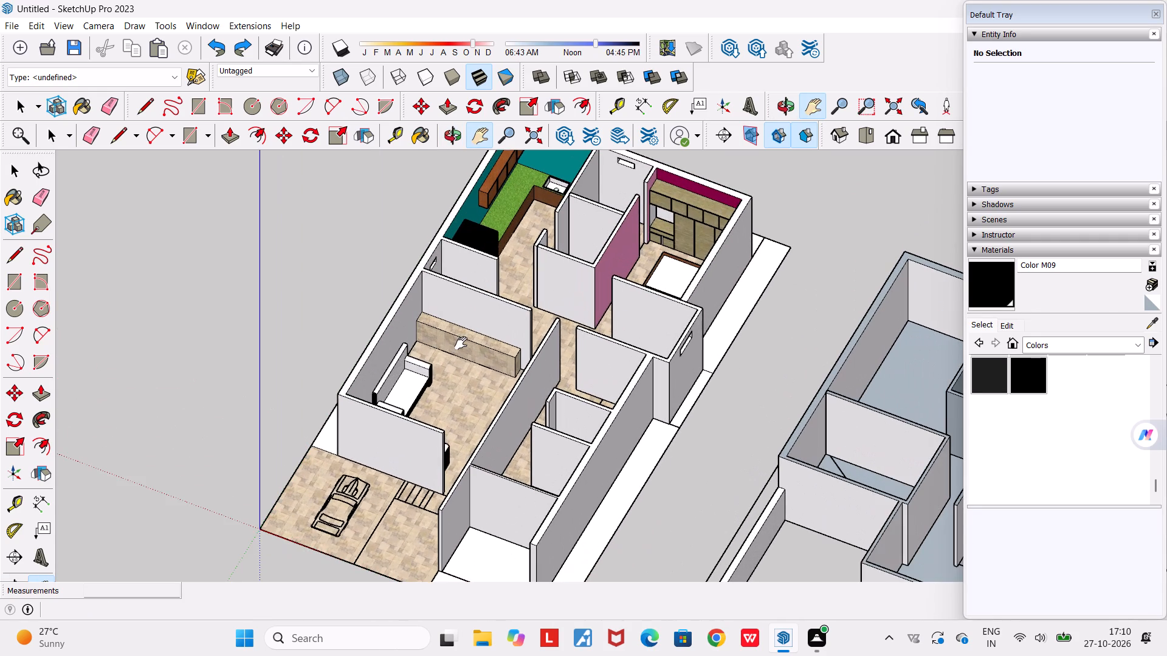
pyautogui.scroll(2, 470, 371)
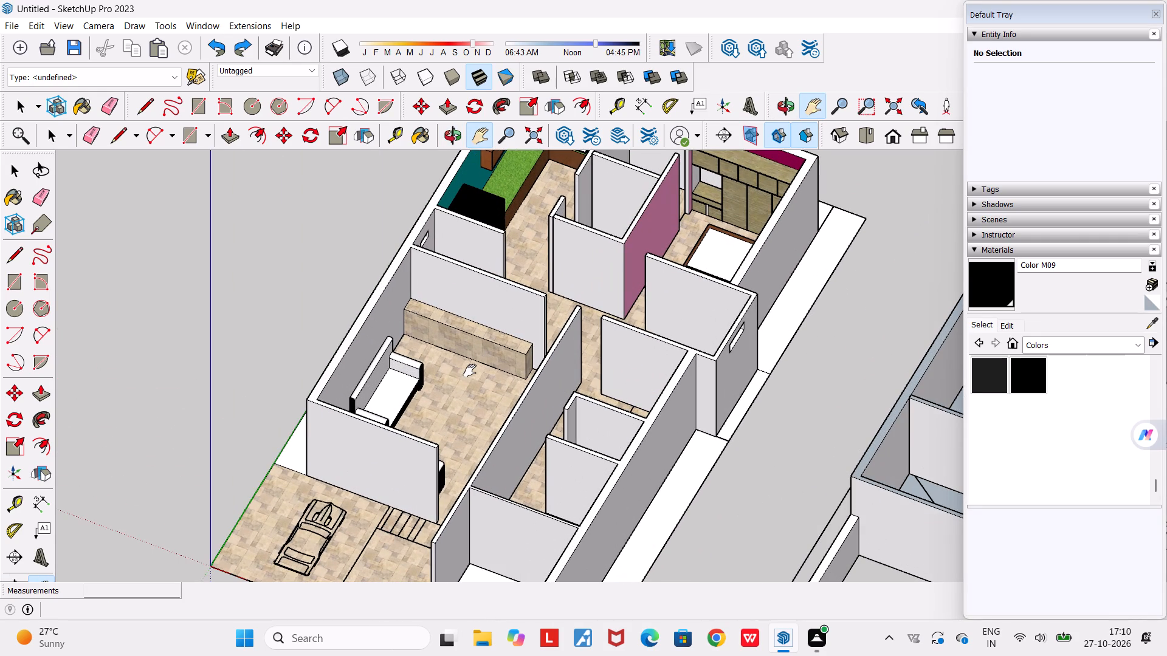
pyautogui.scroll(3, 470, 371)
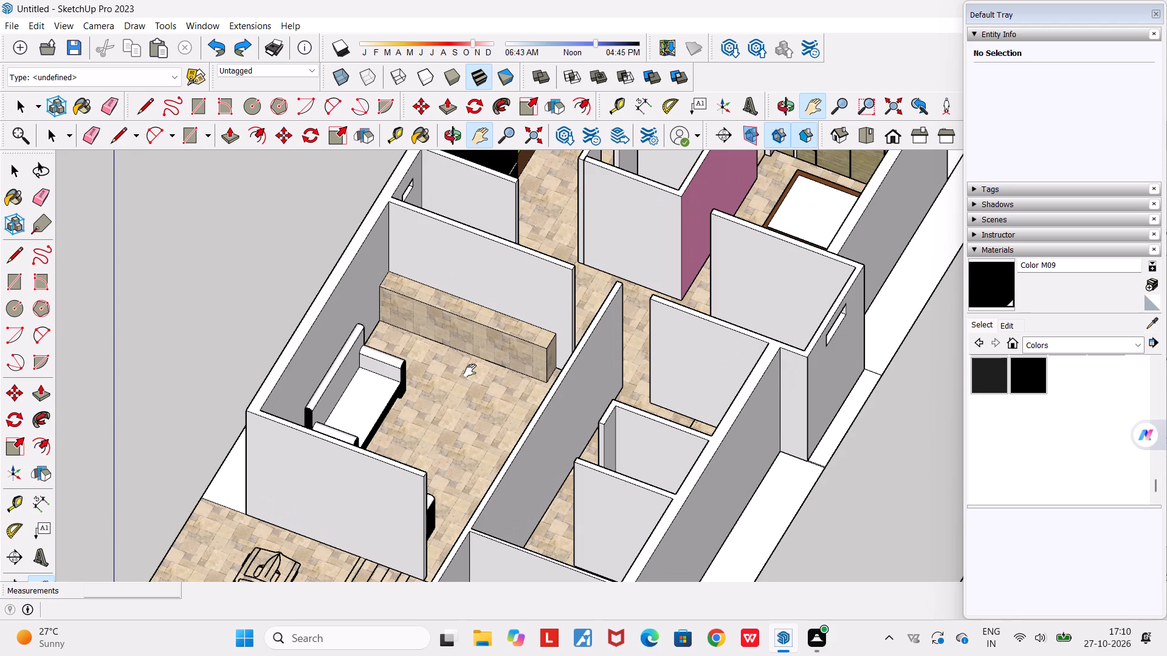
pyautogui.moveTo(509, 312); pyautogui.dragTo(729, 234, button='middle')
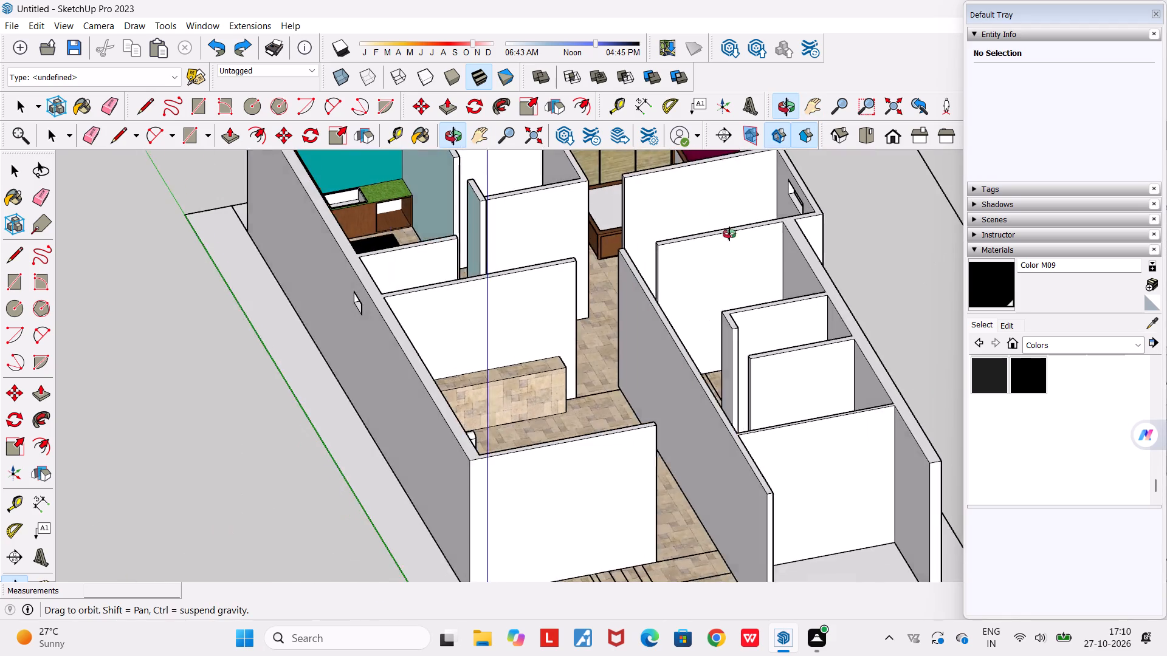
pyautogui.moveTo(729, 234); pyautogui.dragTo(309, 225, button='middle')
pyautogui.scroll(-1, 309, 225)
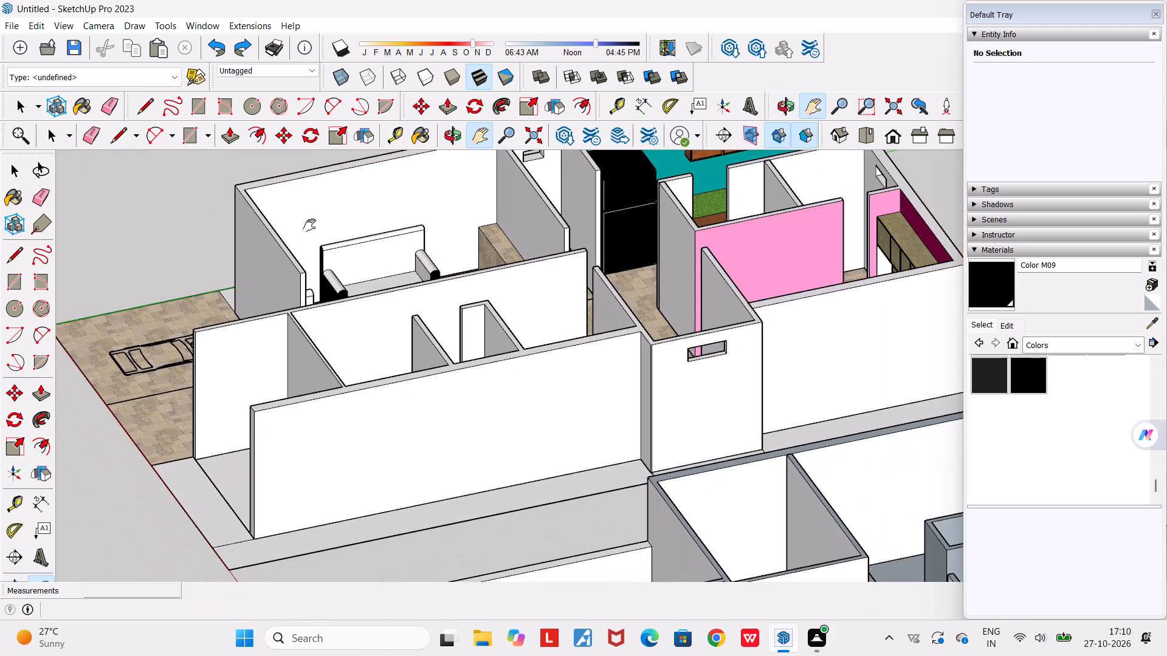
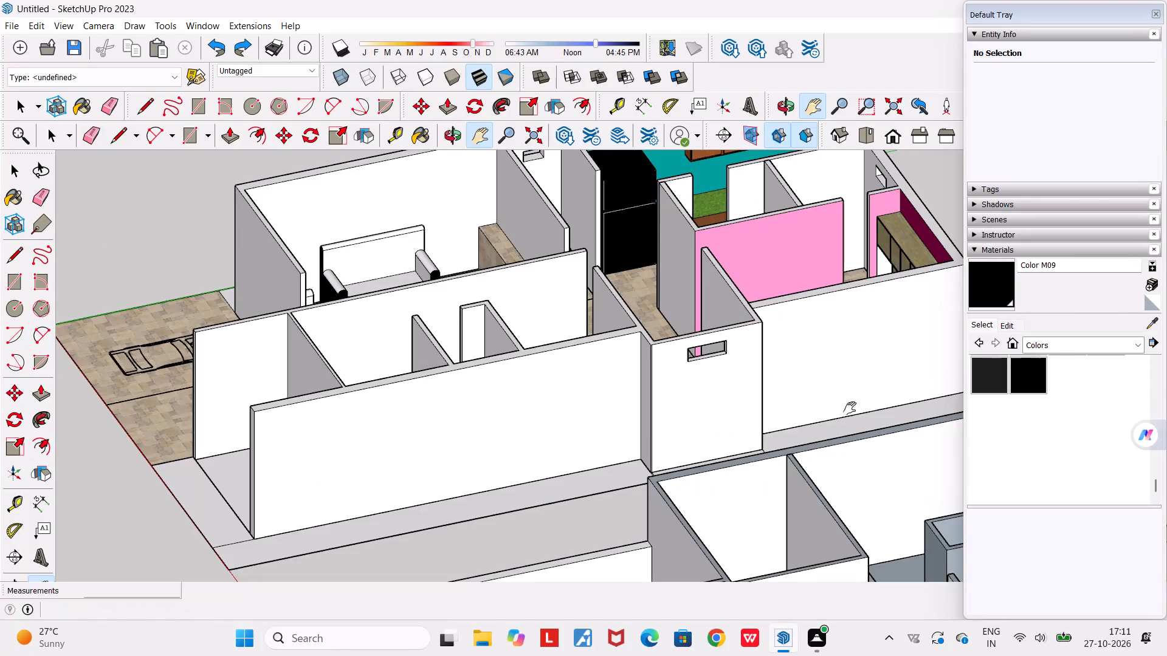
# Examine the furnished floor's overall layout from above, from the car porch through the living room to the kitchen and bedrooms.
pyautogui.scroll(-4, 629, 314)
pyautogui.moveTo(633, 317); pyautogui.dragTo(632, 422, button='middle')
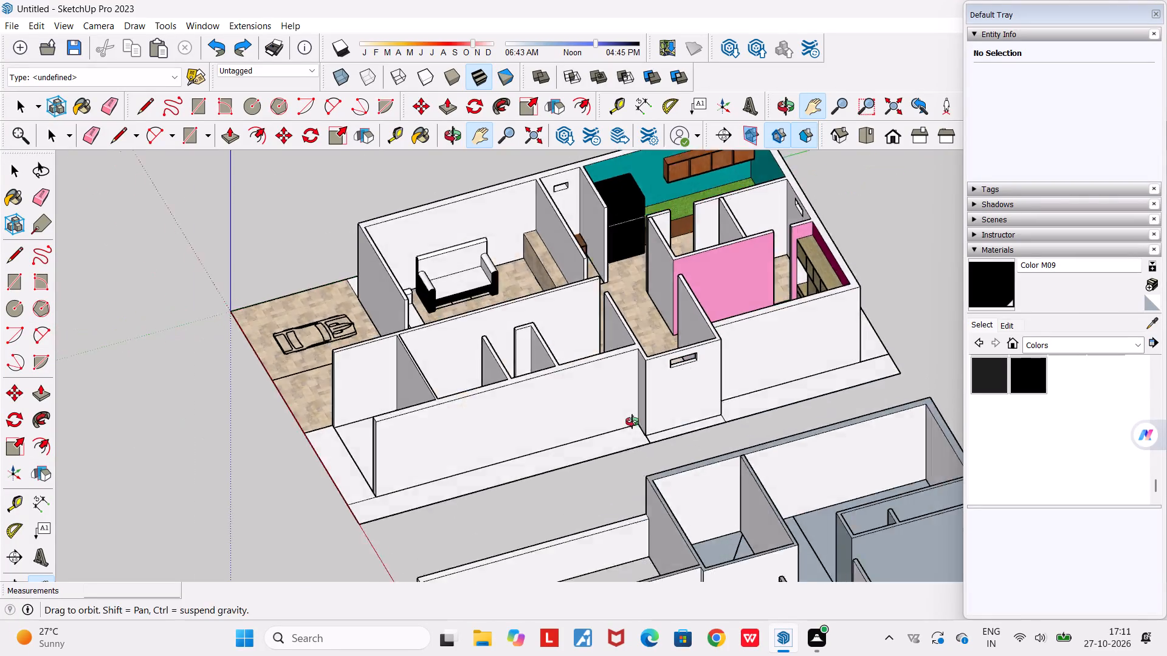
pyautogui.moveTo(632, 422); pyautogui.dragTo(639, 465, button='middle')
pyautogui.scroll(3, 622, 378)
pyautogui.scroll(-3, 622, 378)
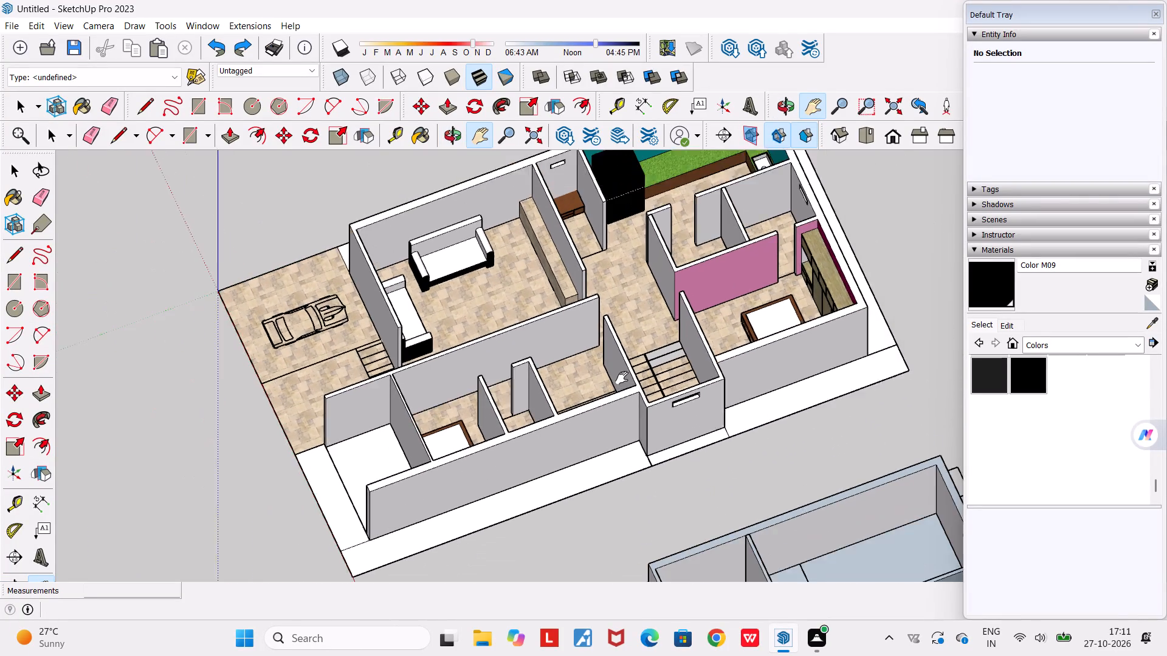
pyautogui.scroll(-6, 622, 378)
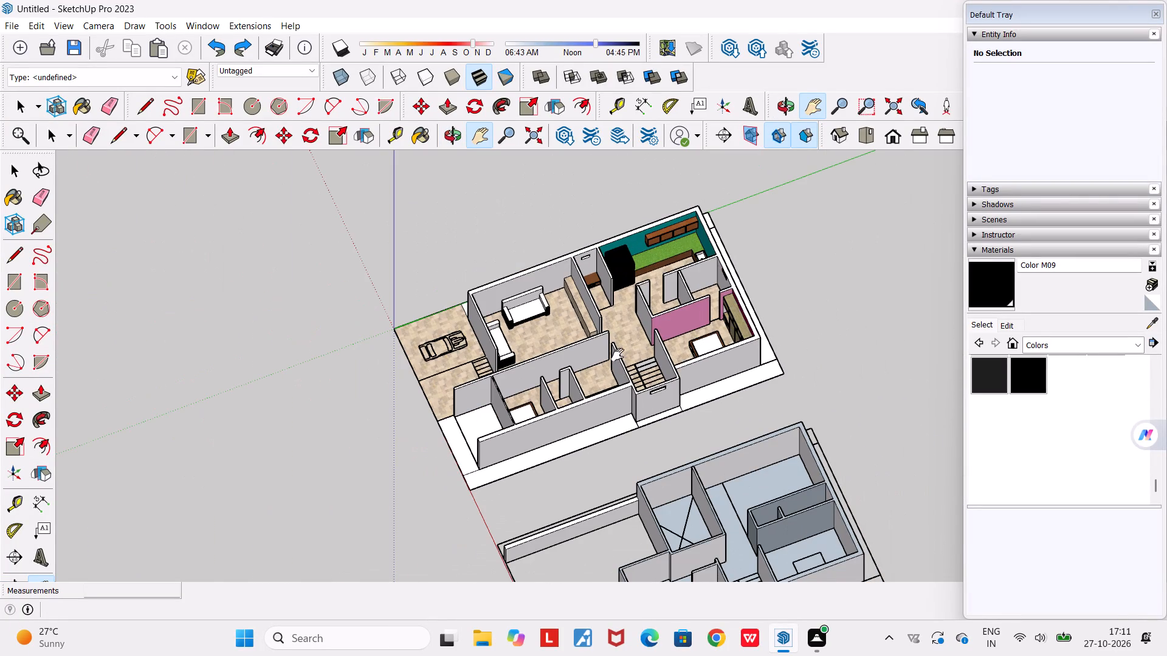
pyautogui.scroll(-6, 618, 372)
pyautogui.scroll(3, 618, 372)
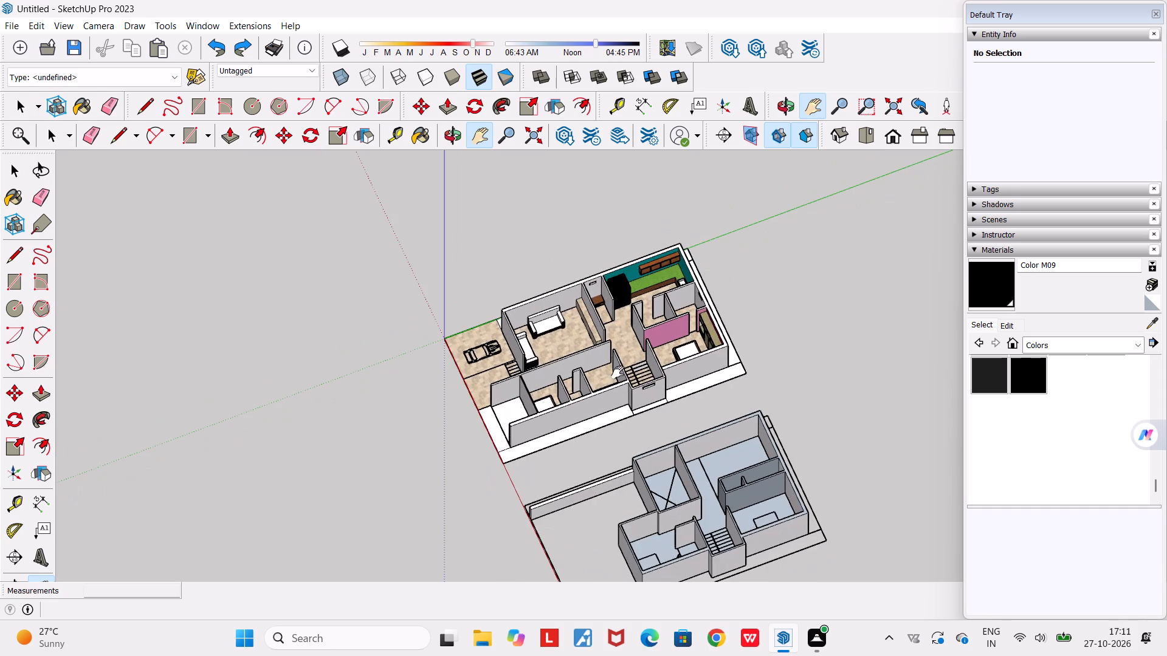
pyautogui.scroll(3, 607, 401)
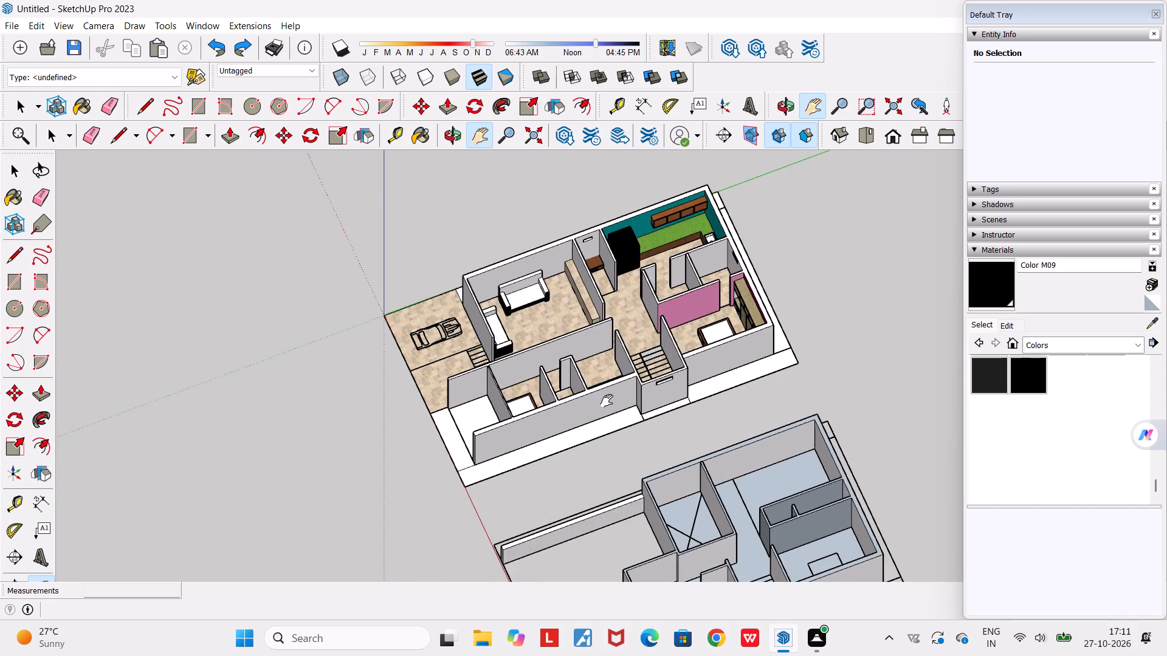
# Inspect the furnished floor from the kitchen side and from above, including the bedrooms, staircase and living room sofas.
pyautogui.moveTo(608, 406); pyautogui.dragTo(936, 378, button='middle')
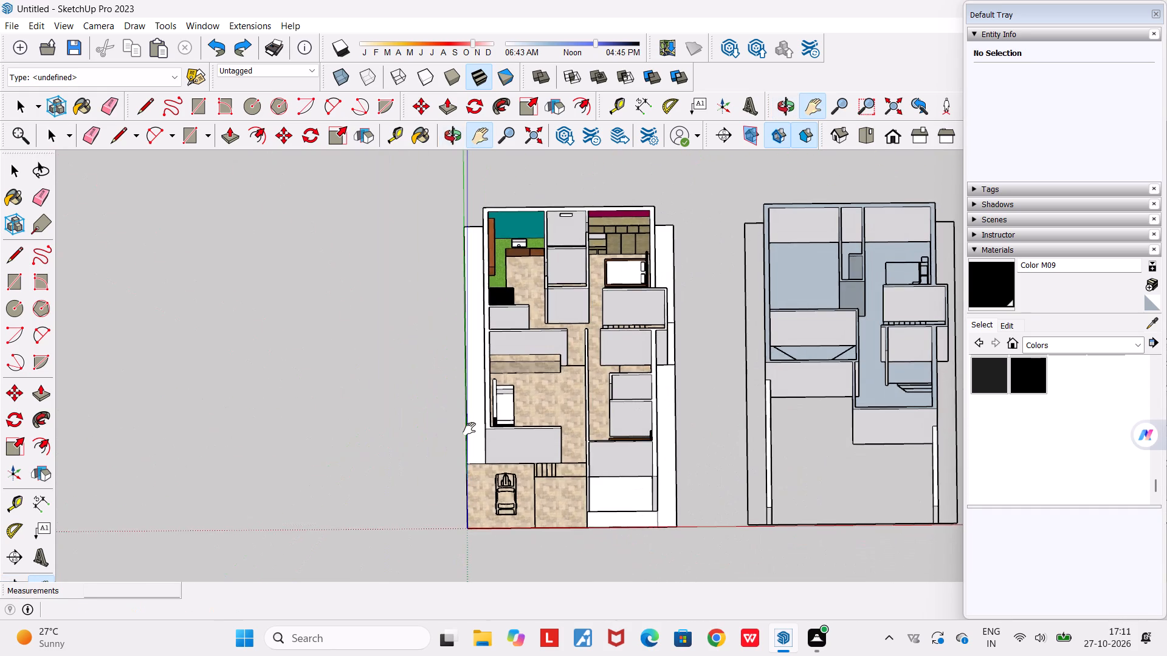
pyautogui.moveTo(475, 431); pyautogui.dragTo(816, 408, button='middle')
pyautogui.scroll(4, 653, 296)
pyautogui.moveTo(593, 335); pyautogui.dragTo(594, 335, button='middle')
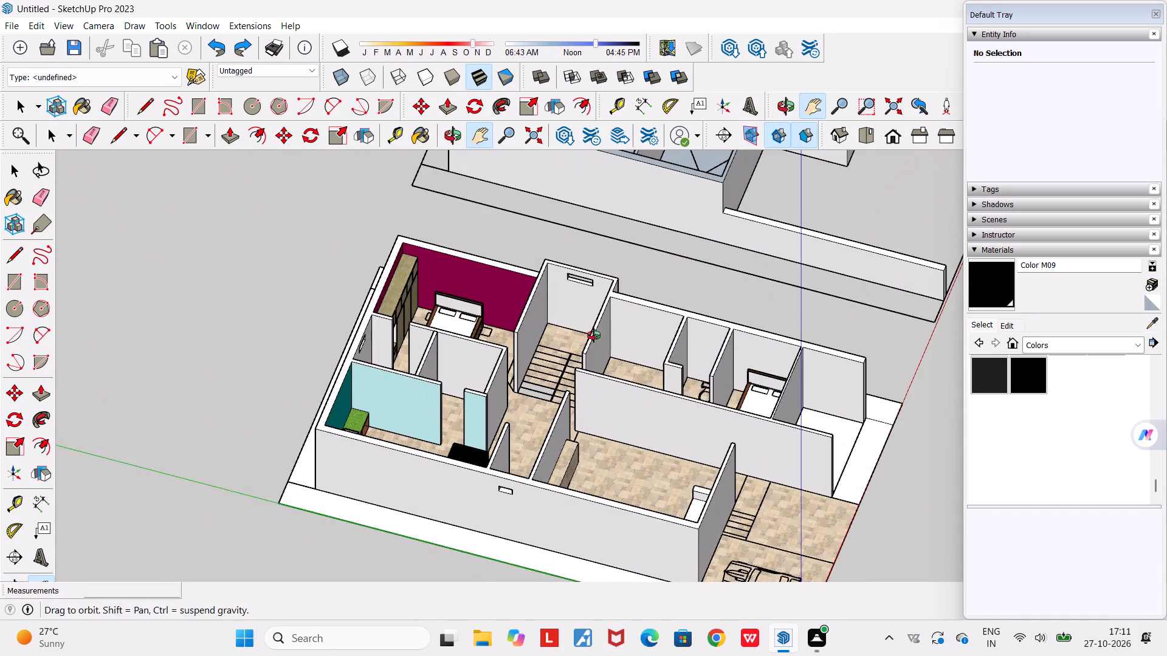
pyautogui.moveTo(594, 335); pyautogui.dragTo(662, 377, button='middle')
pyautogui.scroll(2, 528, 309)
pyautogui.scroll(1, 480, 395)
pyautogui.moveTo(495, 404); pyautogui.dragTo(754, 463, button='middle')
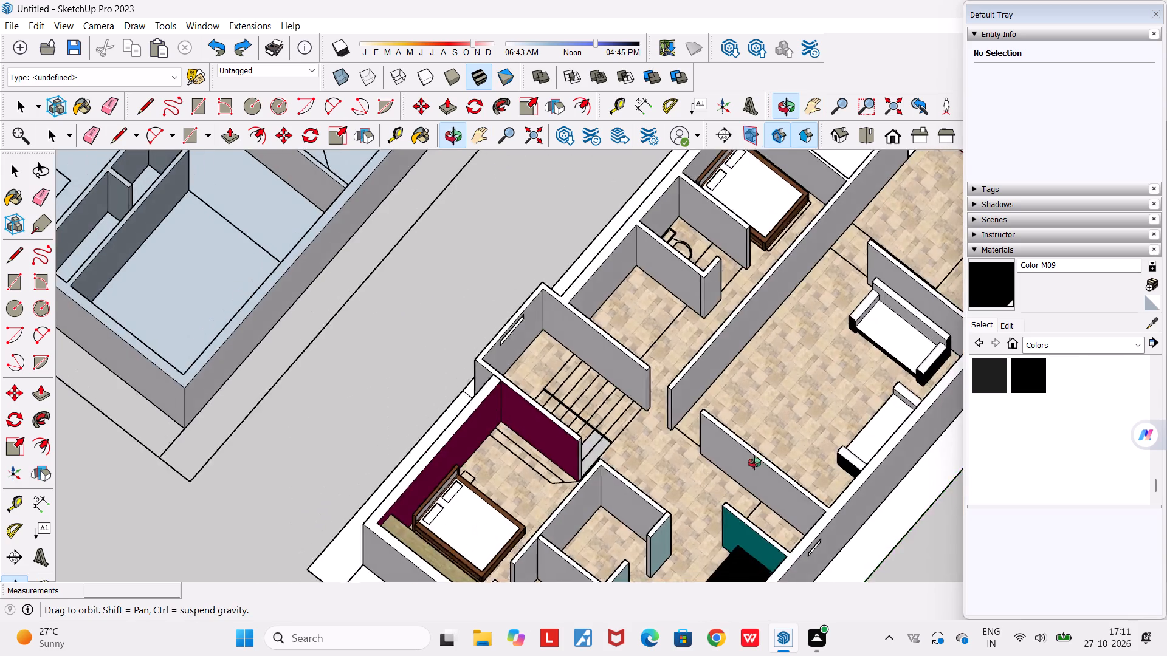
pyautogui.moveTo(754, 463); pyautogui.dragTo(333, 435, button='middle')
pyautogui.scroll(-3, 332, 433)
pyautogui.moveTo(435, 421); pyautogui.dragTo(181, 395, button='middle')
# Review the furnished floor, the blue-floored level and the small unfurnished level side by side from above and at an angle.
pyautogui.scroll(-7, 181, 397)
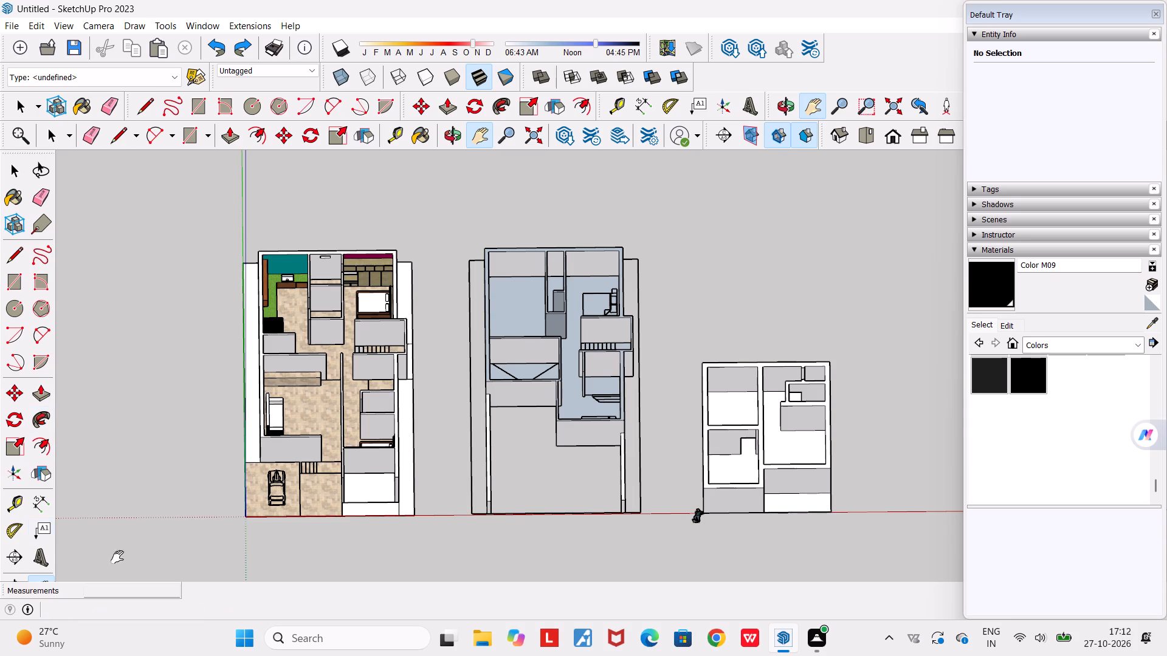
pyautogui.moveTo(358, 561); pyautogui.dragTo(170, 473, button='middle')
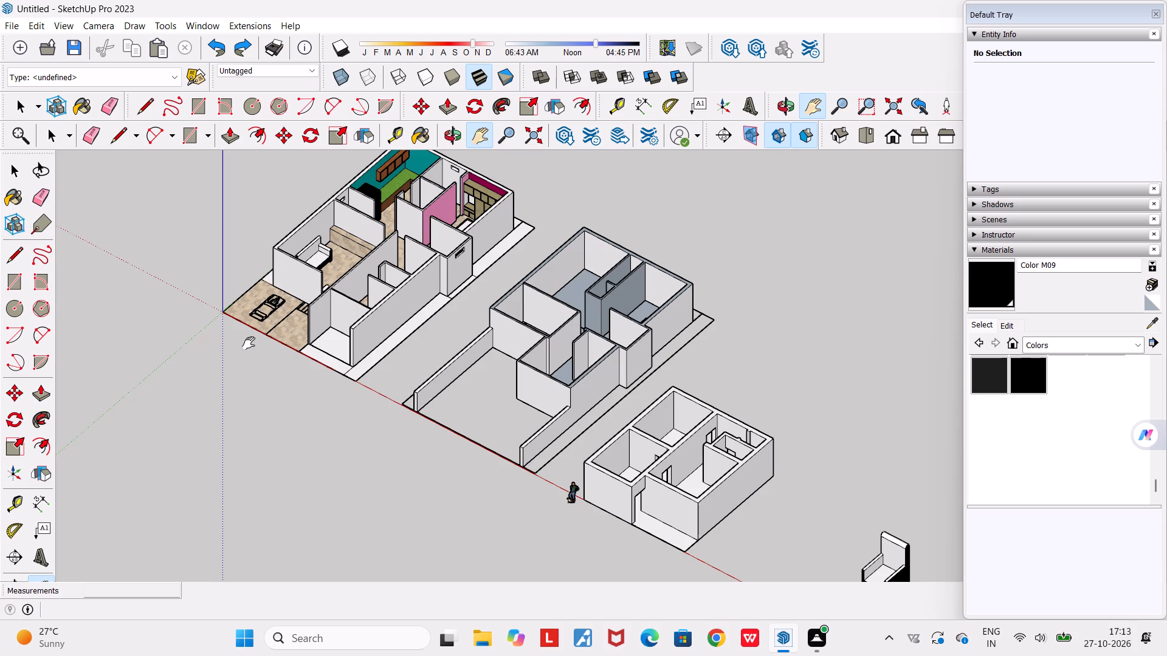
pyautogui.moveTo(290, 440); pyautogui.dragTo(558, 592, button='middle')
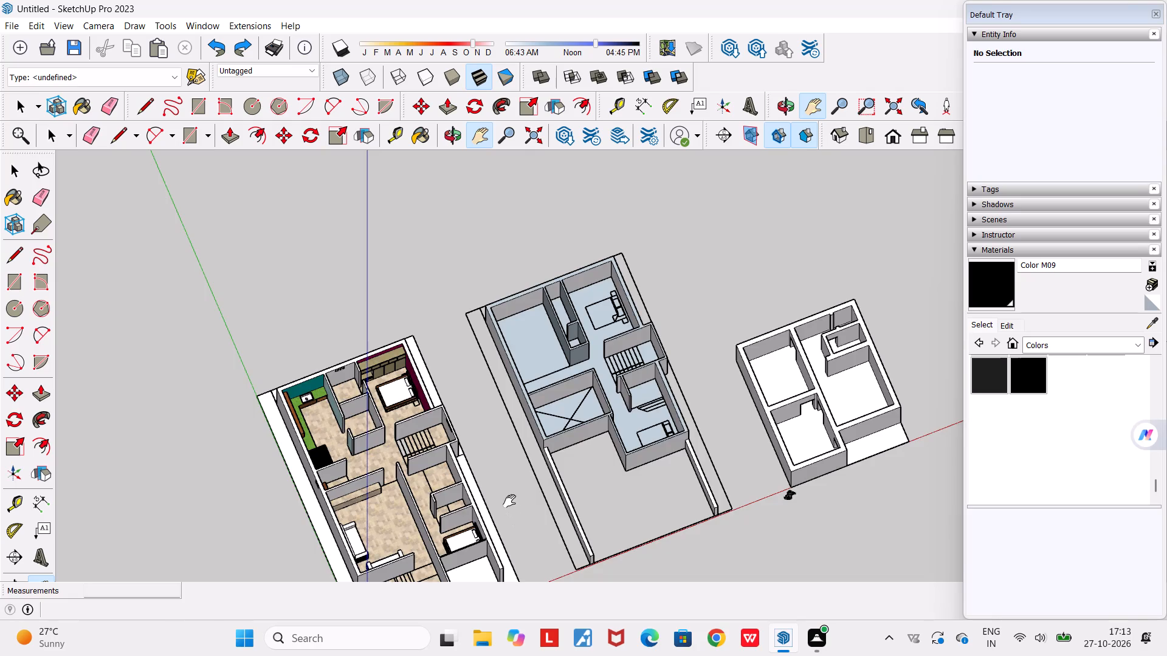
pyautogui.moveTo(494, 491); pyautogui.dragTo(261, 335, button='middle')
pyautogui.scroll(1, 261, 335)
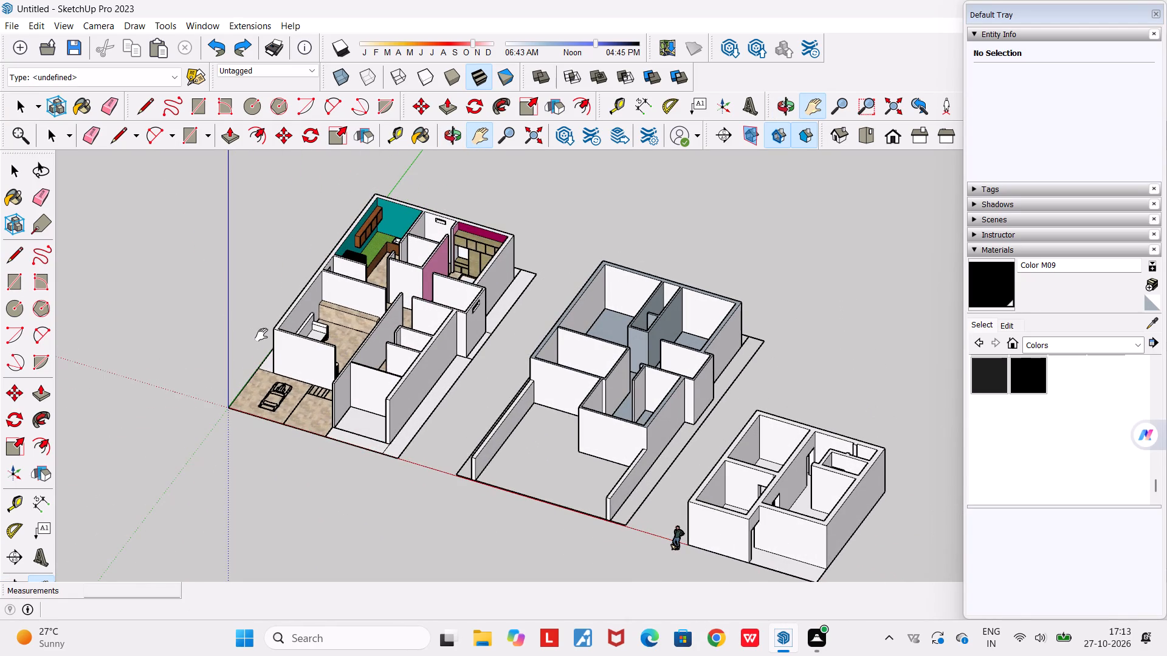
pyautogui.scroll(4, 261, 335)
pyautogui.moveTo(261, 335); pyautogui.dragTo(287, 348, button='middle')
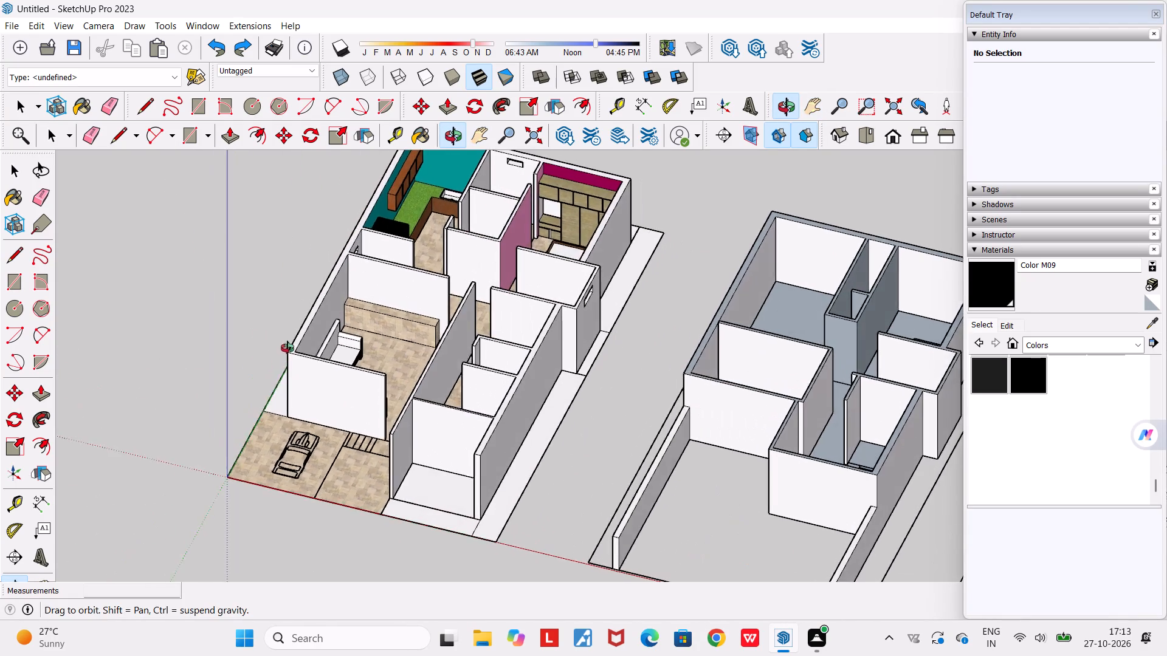
pyautogui.moveTo(287, 348); pyautogui.dragTo(270, 339, button='middle')
pyautogui.scroll(-4, 270, 339)
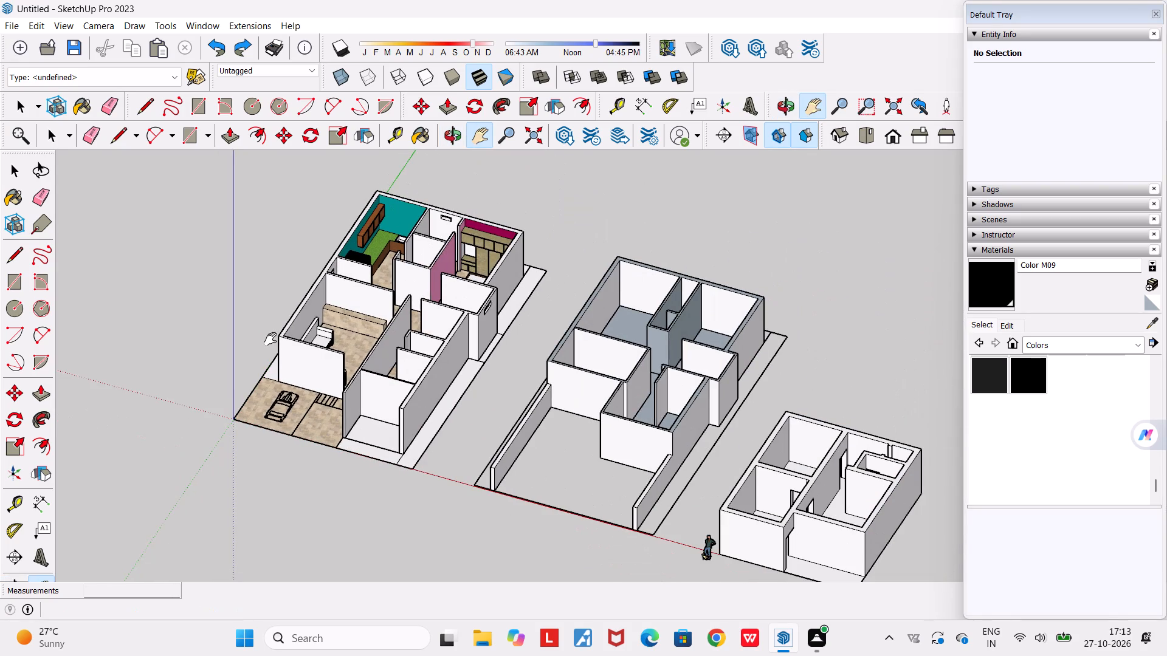
pyautogui.press('Escape')
pyautogui.moveTo(257, 334); pyautogui.dragTo(497, 337, button='middle')
pyautogui.scroll(-3, 497, 338)
pyautogui.moveTo(534, 501); pyautogui.dragTo(568, 550, button='middle')
pyautogui.scroll(-1, 568, 550)
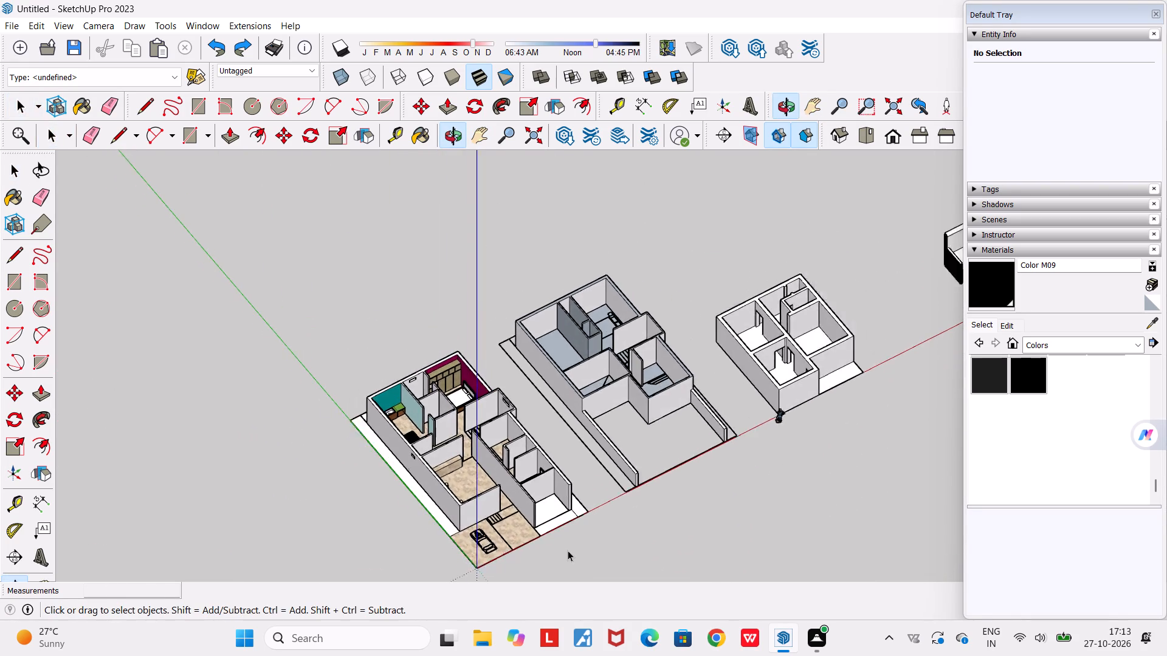
pyautogui.scroll(-1, 568, 550)
# Inspect the furnished floor again from the kitchen side and the porch side, including the living room and front bedroom.
pyautogui.scroll(6, 561, 546)
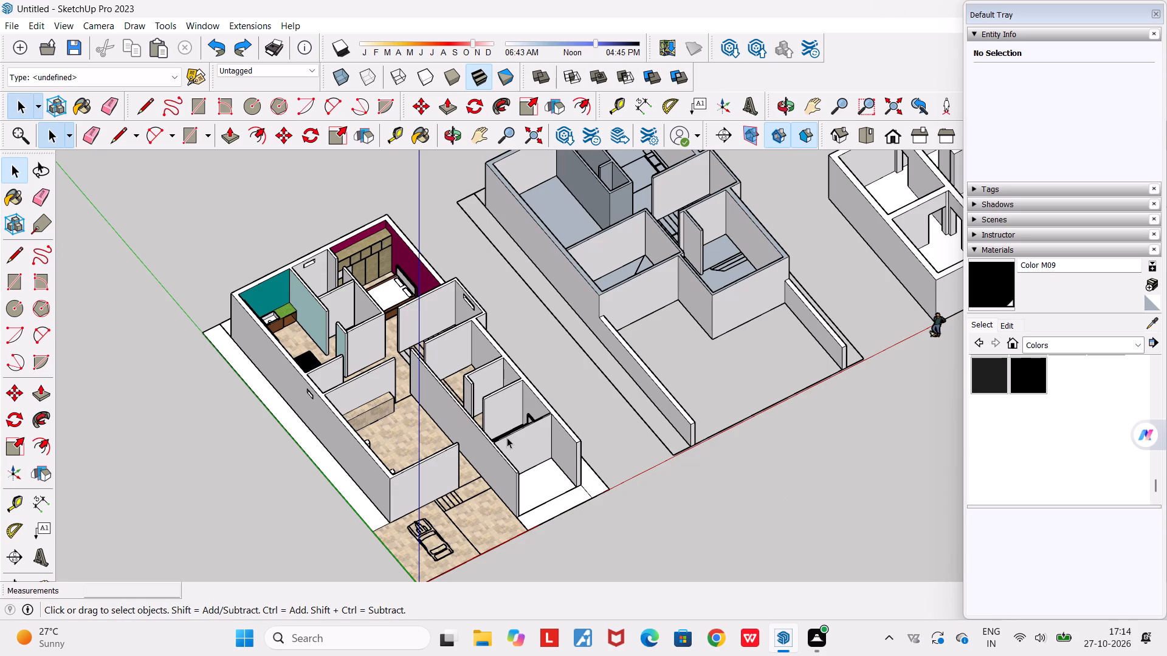
pyautogui.scroll(2, 489, 416)
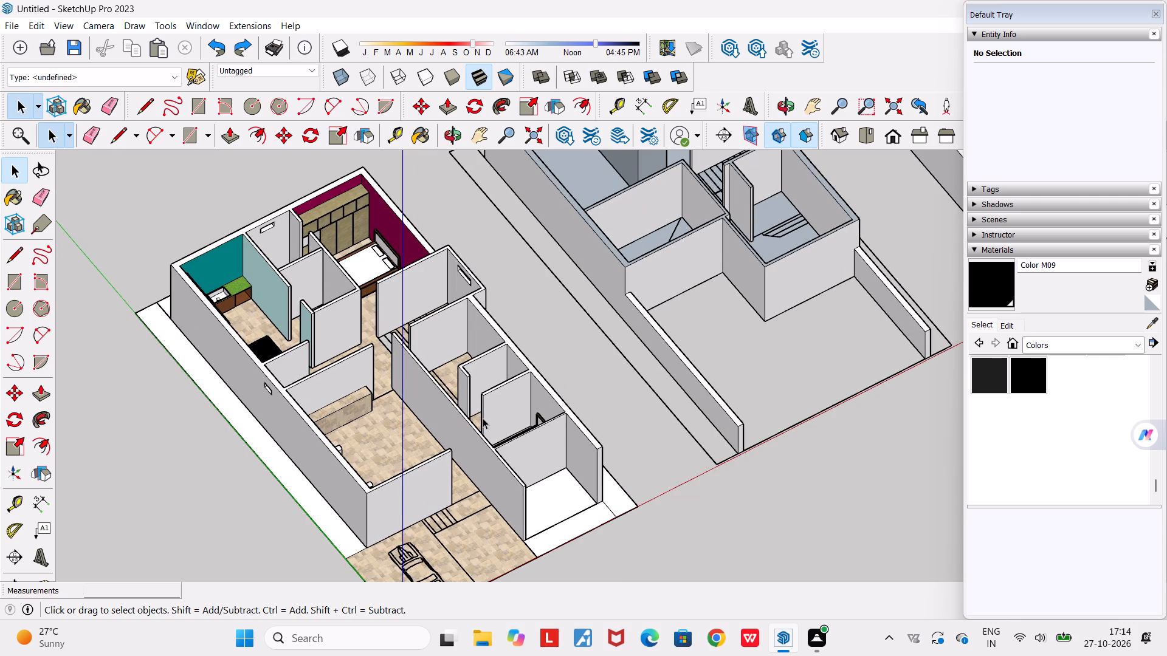
pyautogui.scroll(-4, 483, 418)
pyautogui.moveTo(435, 429); pyautogui.dragTo(533, 441, button='middle')
pyautogui.scroll(-4, 533, 441)
pyautogui.scroll(7, 510, 477)
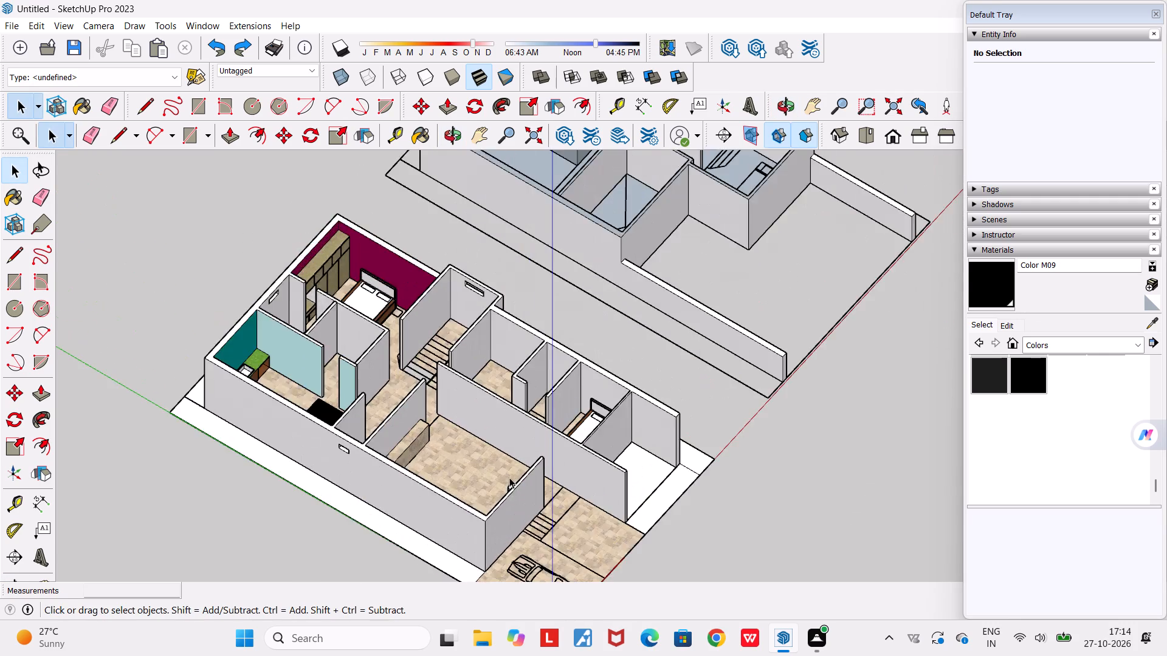
pyautogui.moveTo(506, 477); pyautogui.dragTo(261, 518, button='middle')
pyautogui.scroll(5, 288, 397)
pyautogui.moveTo(422, 366); pyautogui.dragTo(210, 302, button='middle')
pyautogui.scroll(1, 408, 361)
pyautogui.scroll(-4, 210, 302)
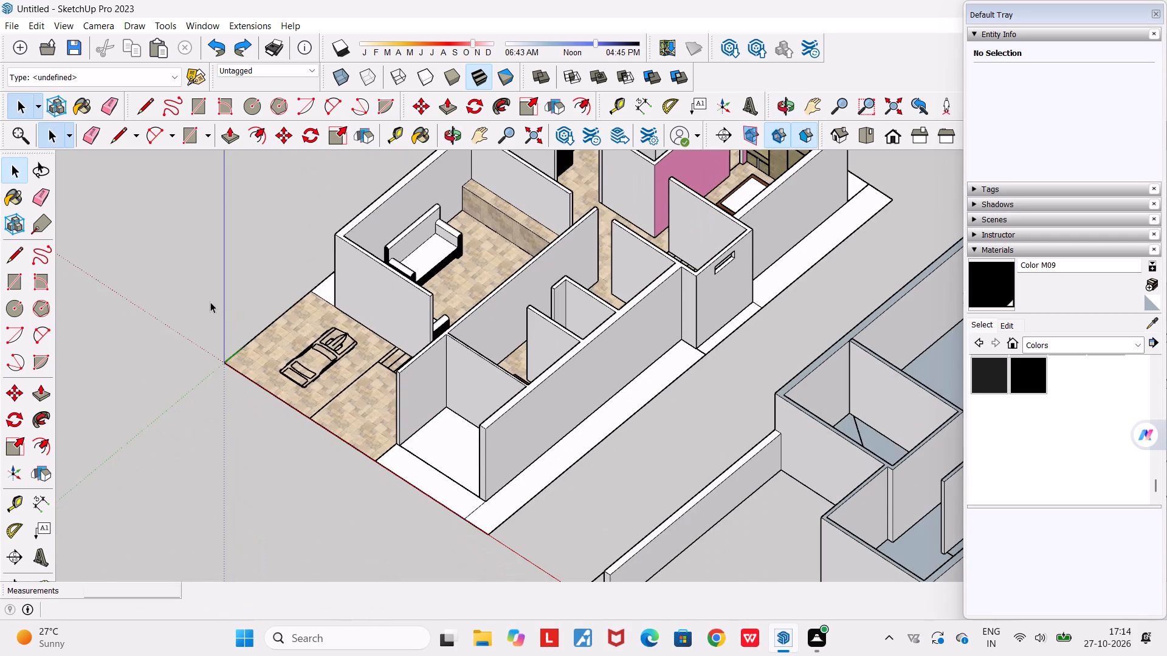
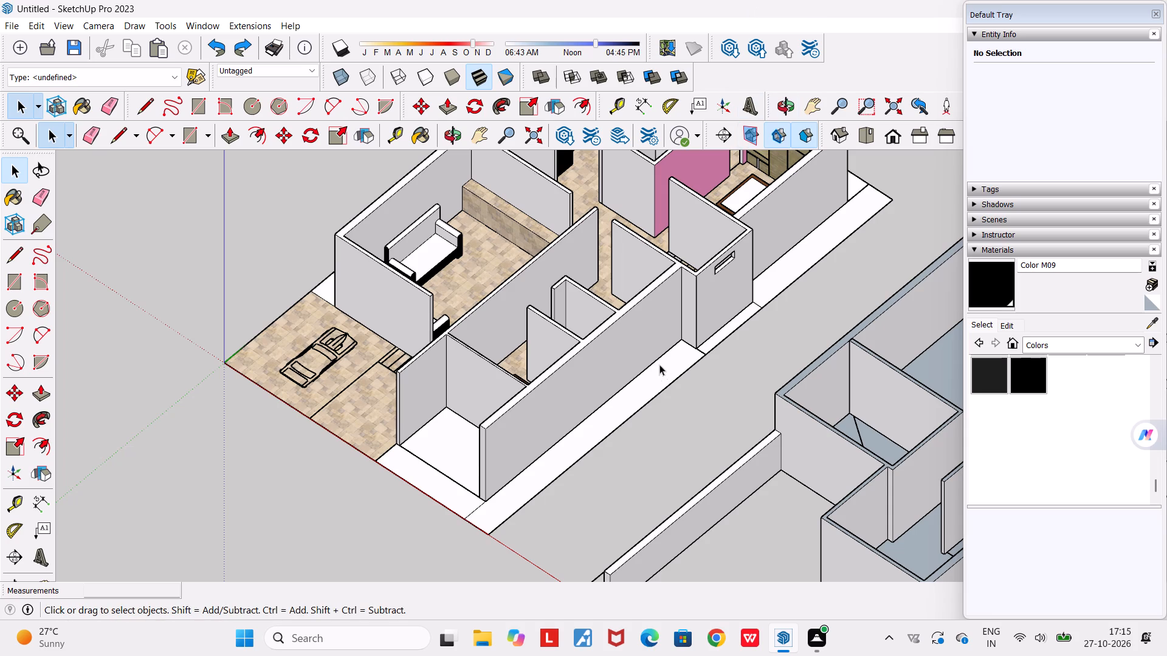
# Inspect the furnished floor from the porch side and the kitchen side, with the blue-floored level beside it.
pyautogui.scroll(-5, 636, 374)
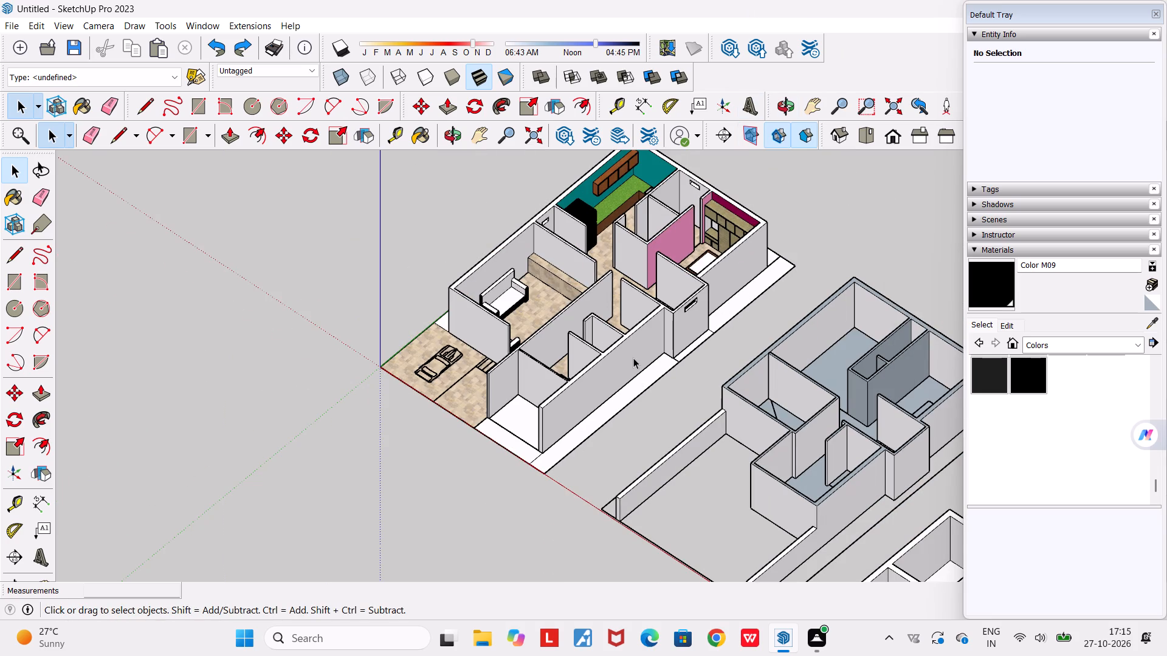
pyautogui.scroll(3, 633, 358)
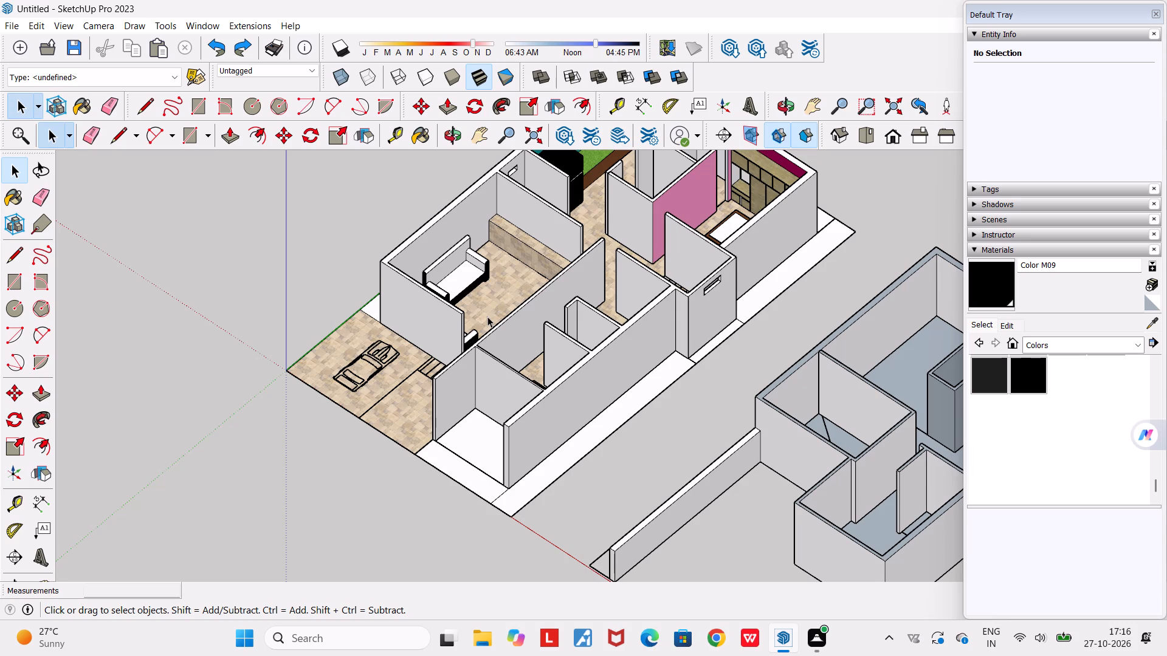
pyautogui.scroll(-4, 465, 344)
pyautogui.moveTo(479, 418); pyautogui.dragTo(532, 440, button='middle')
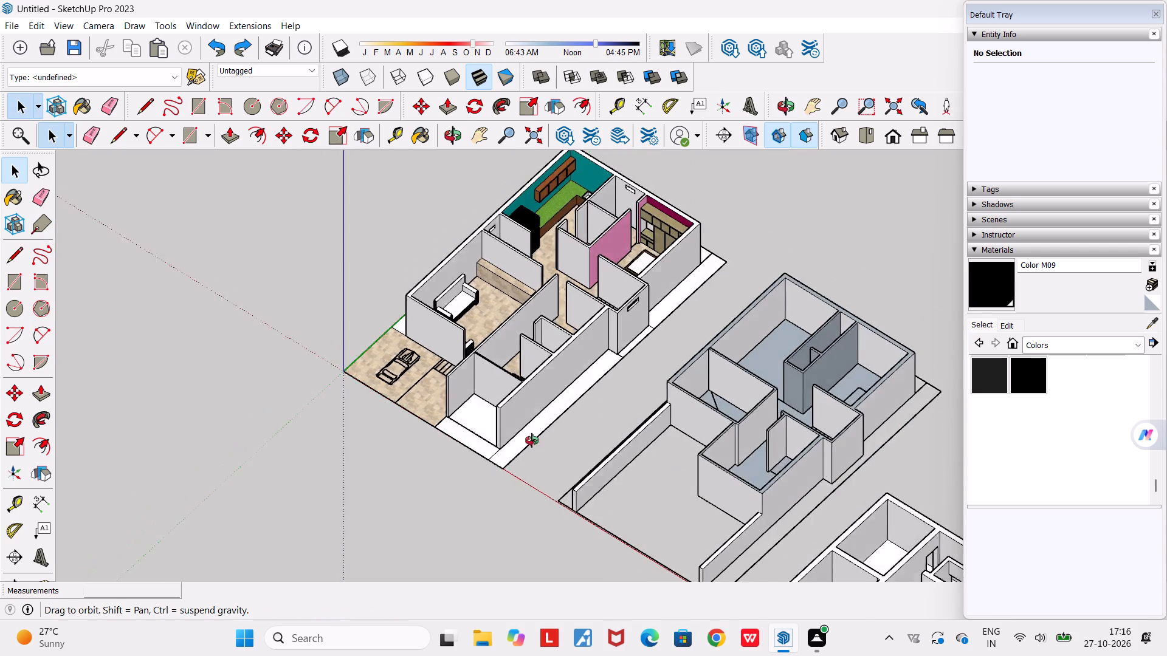
pyautogui.moveTo(532, 440); pyautogui.dragTo(913, 395, button='middle')
pyautogui.scroll(-1, 909, 395)
pyautogui.scroll(4, 720, 380)
pyautogui.moveTo(651, 437); pyautogui.dragTo(772, 527, button='middle')
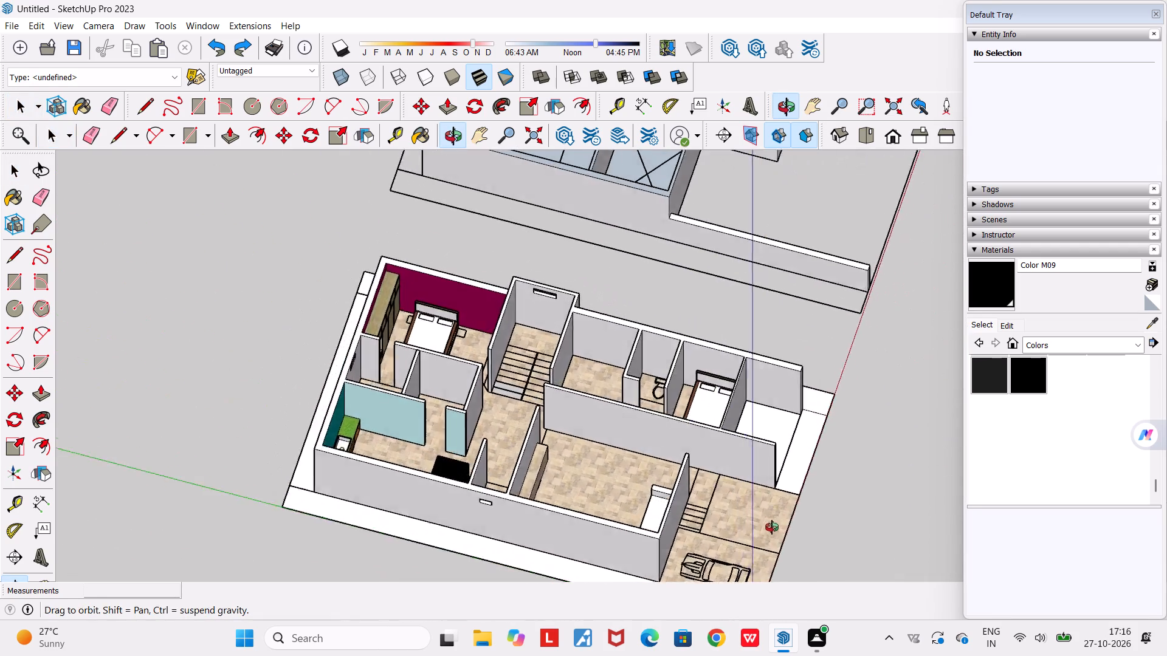
pyautogui.moveTo(772, 527); pyautogui.dragTo(920, 536, button='middle')
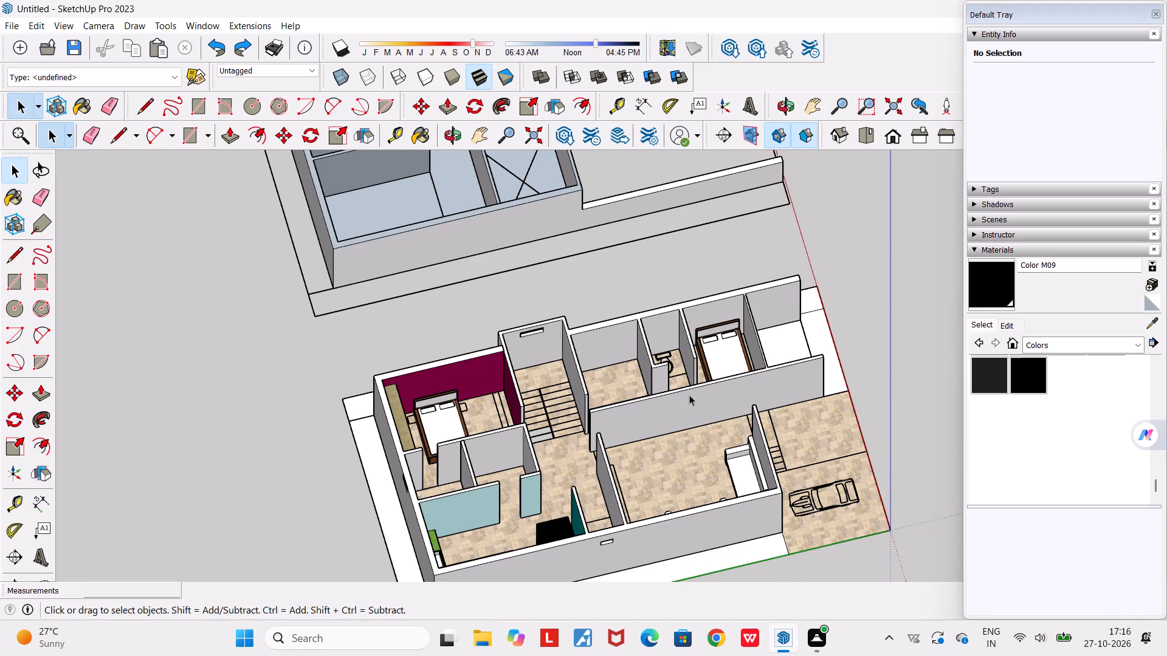
pyautogui.scroll(1, 688, 394)
pyautogui.moveTo(703, 429); pyautogui.dragTo(353, 460, button='middle')
pyautogui.scroll(-1, 351, 460)
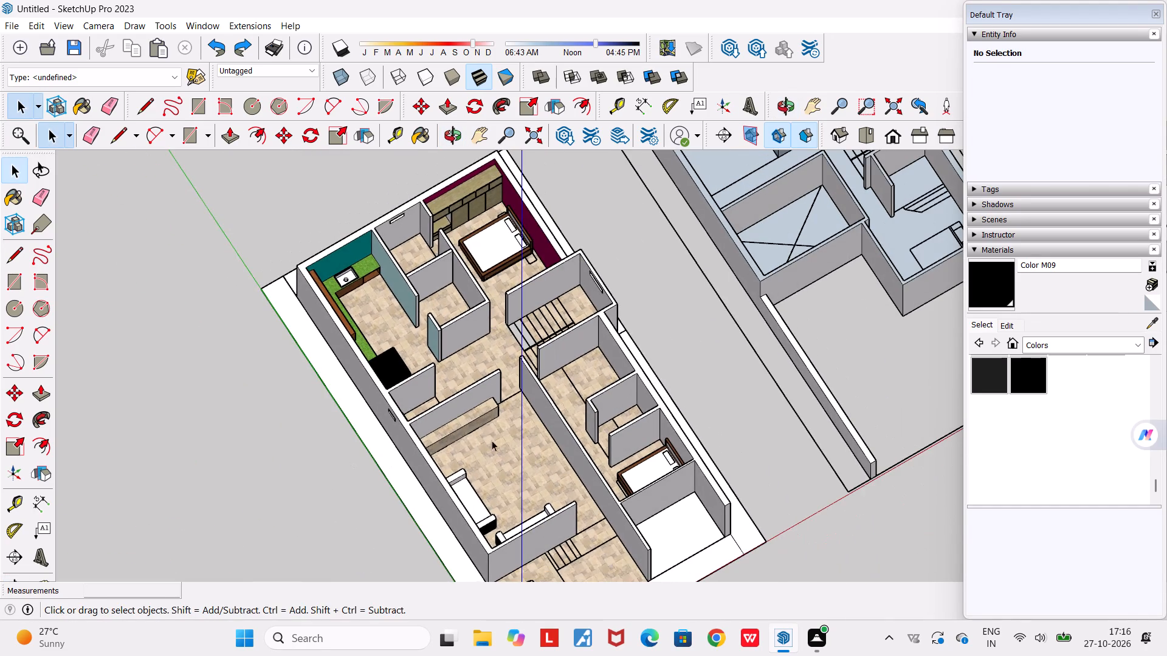
pyautogui.moveTo(472, 429); pyautogui.dragTo(138, 344, button='middle')
pyautogui.scroll(-4, 138, 344)
pyautogui.scroll(4, 360, 261)
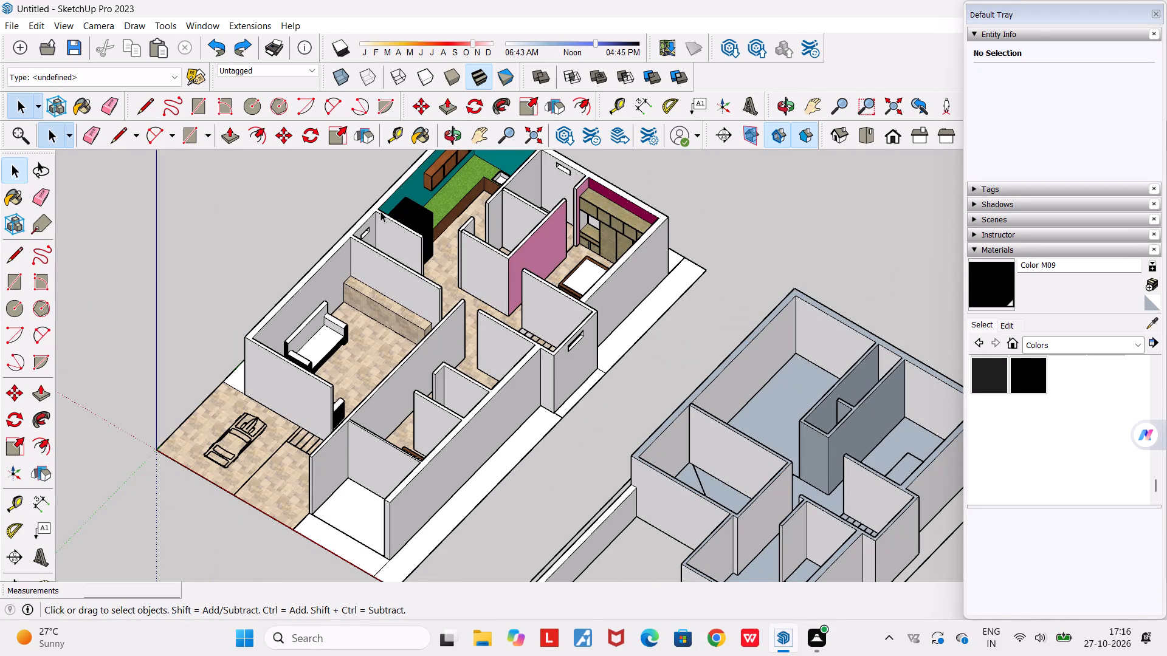
pyautogui.scroll(-3, 454, 382)
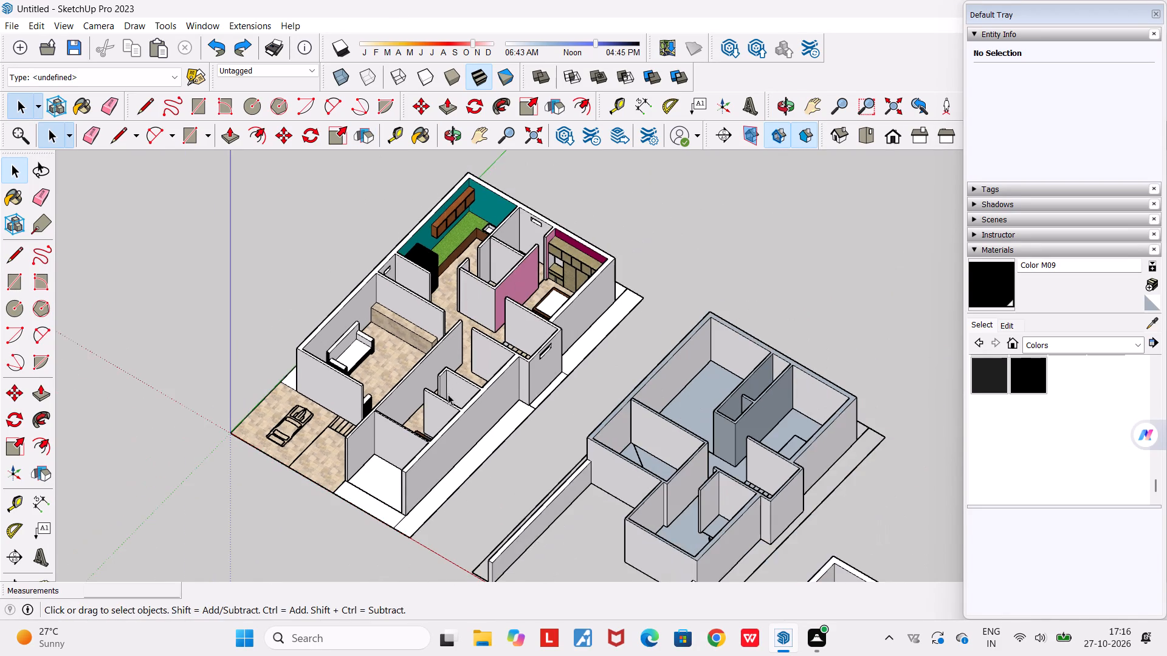
# Inspect the furnished floor's kitchen, bedrooms, staircase and living room again from several oblique angles.
pyautogui.moveTo(447, 396); pyautogui.dragTo(764, 349, button='middle')
pyautogui.scroll(-4, 764, 349)
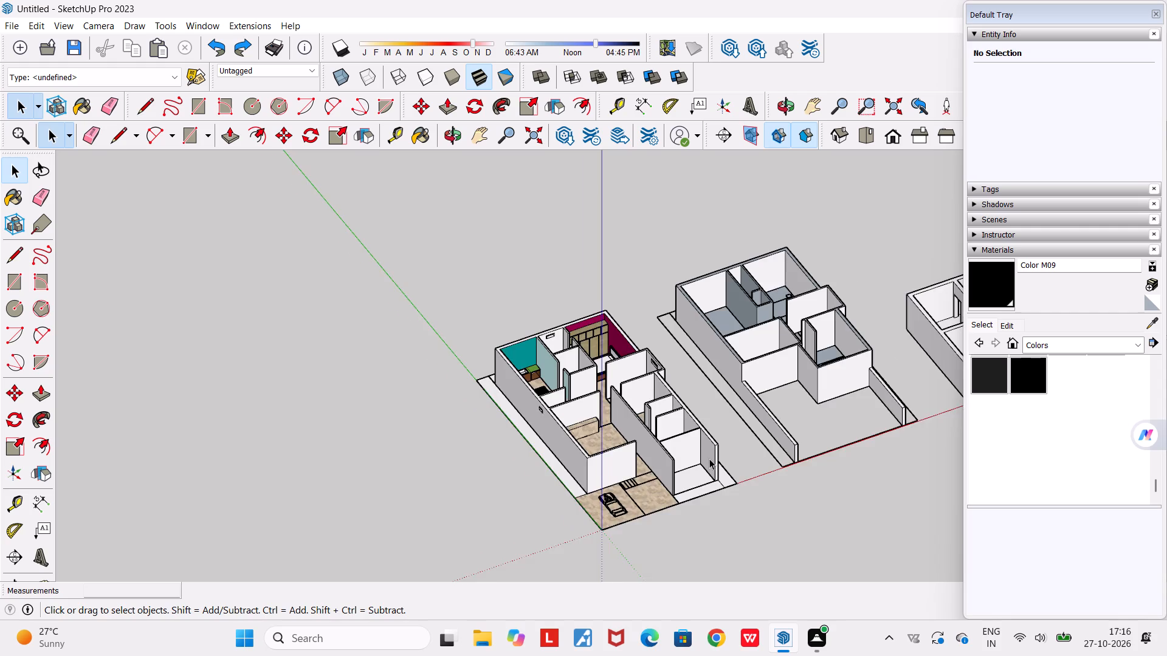
pyautogui.scroll(3, 709, 459)
pyautogui.moveTo(706, 457); pyautogui.dragTo(771, 402, button='middle')
pyautogui.scroll(4, 773, 404)
pyautogui.moveTo(760, 446); pyautogui.dragTo(707, 505, button='middle')
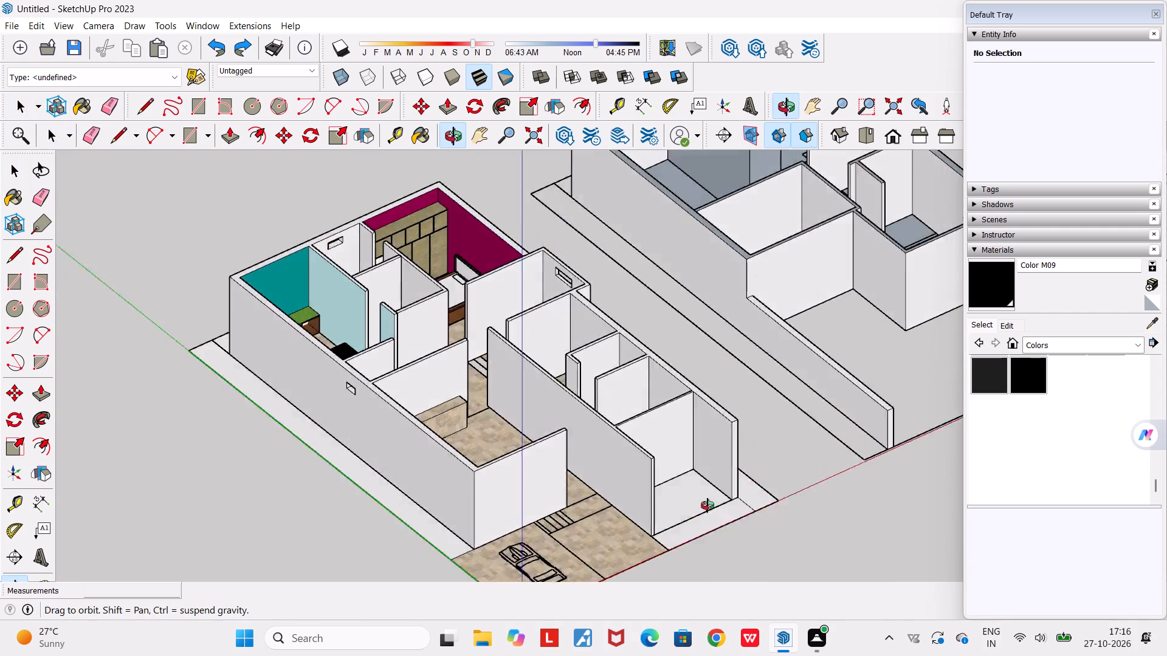
pyautogui.moveTo(707, 505); pyautogui.dragTo(534, 529, button='middle')
pyautogui.scroll(-5, 533, 528)
pyautogui.scroll(6, 481, 434)
pyautogui.moveTo(500, 397); pyautogui.dragTo(500, 398, button='middle')
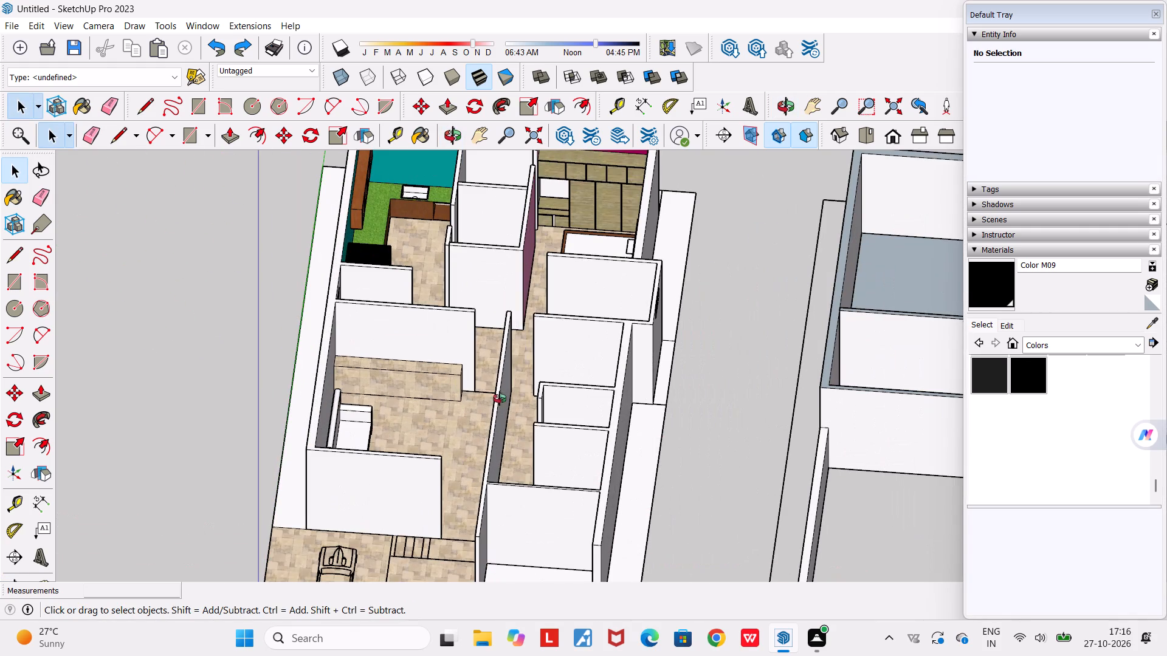
pyautogui.moveTo(500, 398); pyautogui.dragTo(784, 397, button='middle')
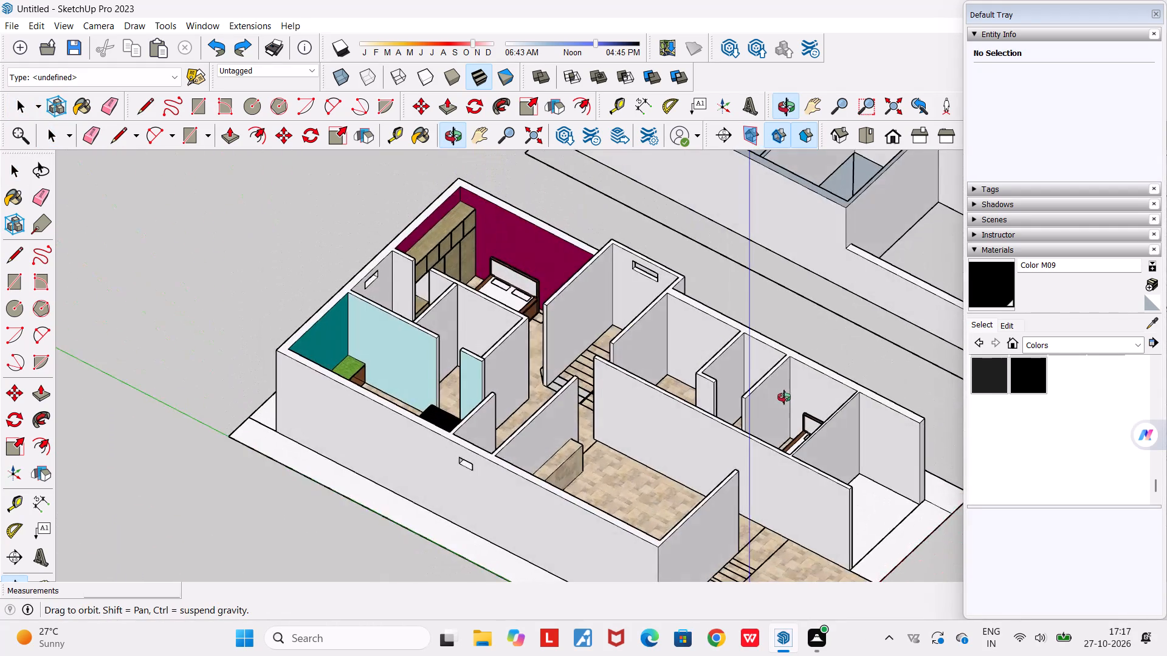
pyautogui.moveTo(784, 397); pyautogui.dragTo(796, 404, button='middle')
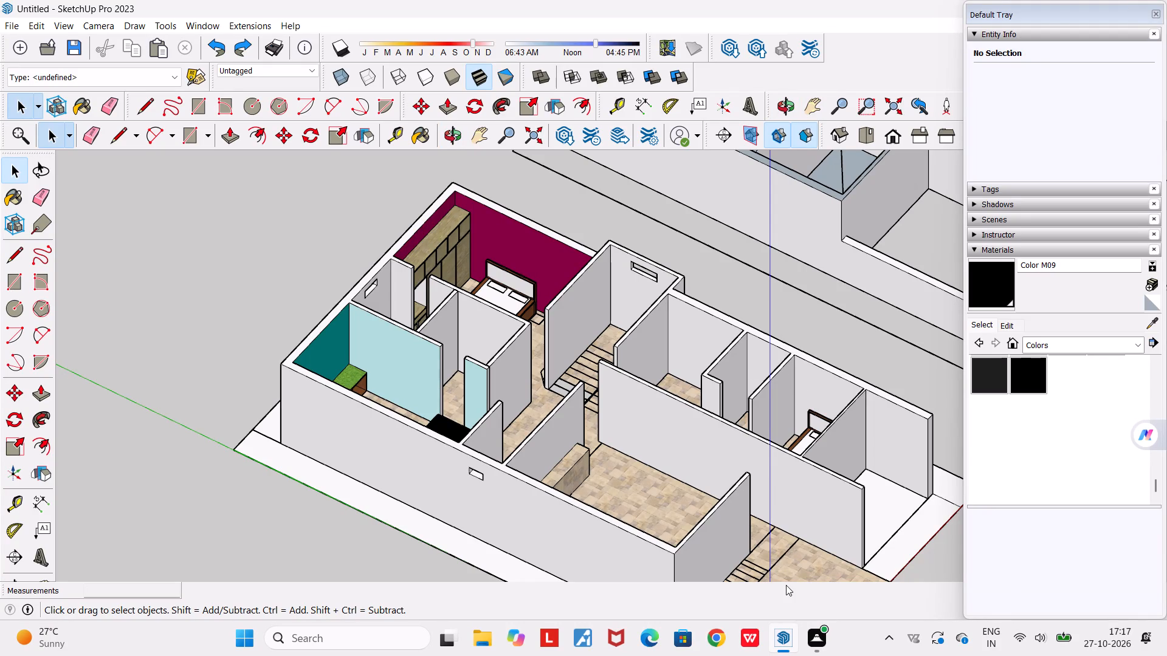
pyautogui.scroll(2, 618, 460)
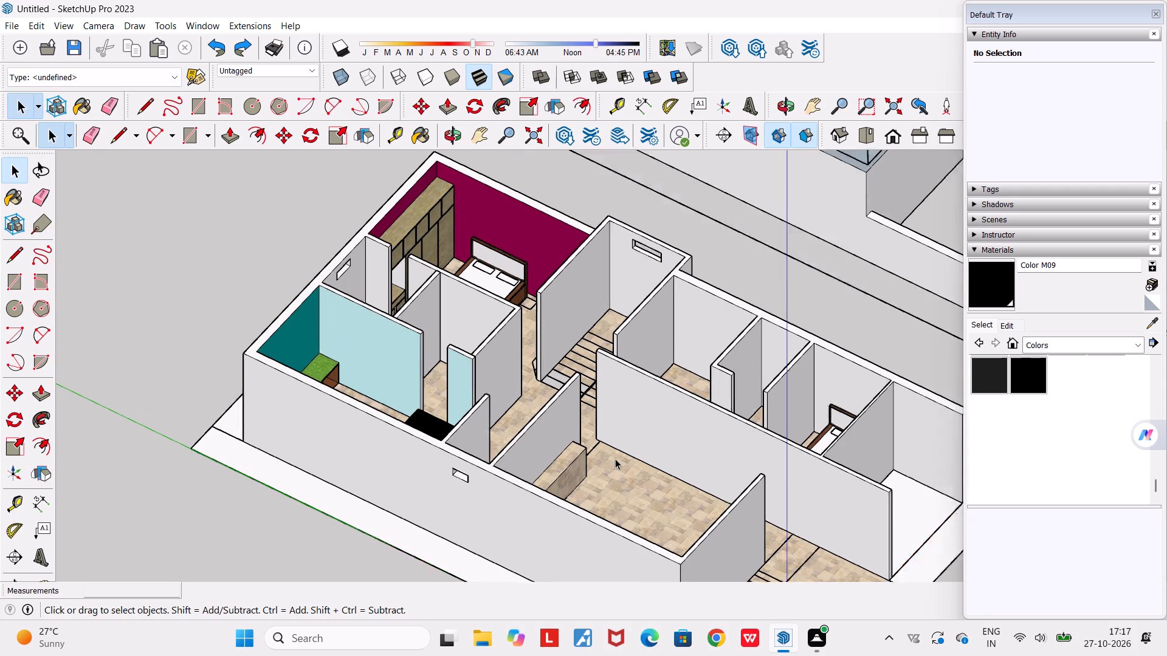
pyautogui.scroll(2, 615, 459)
pyautogui.moveTo(603, 482); pyautogui.dragTo(842, 482, button='middle')
pyautogui.scroll(-4, 842, 482)
pyautogui.moveTo(822, 468); pyautogui.dragTo(505, 488, button='middle')
pyautogui.scroll(-1, 505, 488)
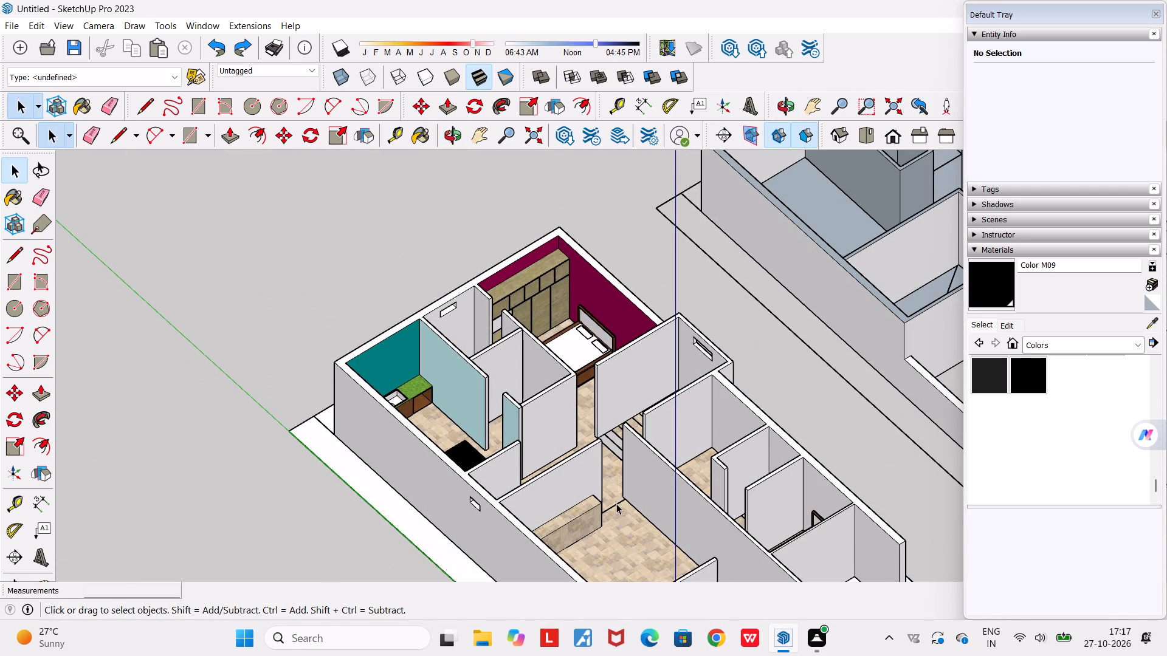
# Examine the living room up close, focusing on the low tile-textured block against its partition wall.
pyautogui.scroll(4, 619, 504)
pyautogui.moveTo(607, 510); pyautogui.dragTo(391, 492, button='middle')
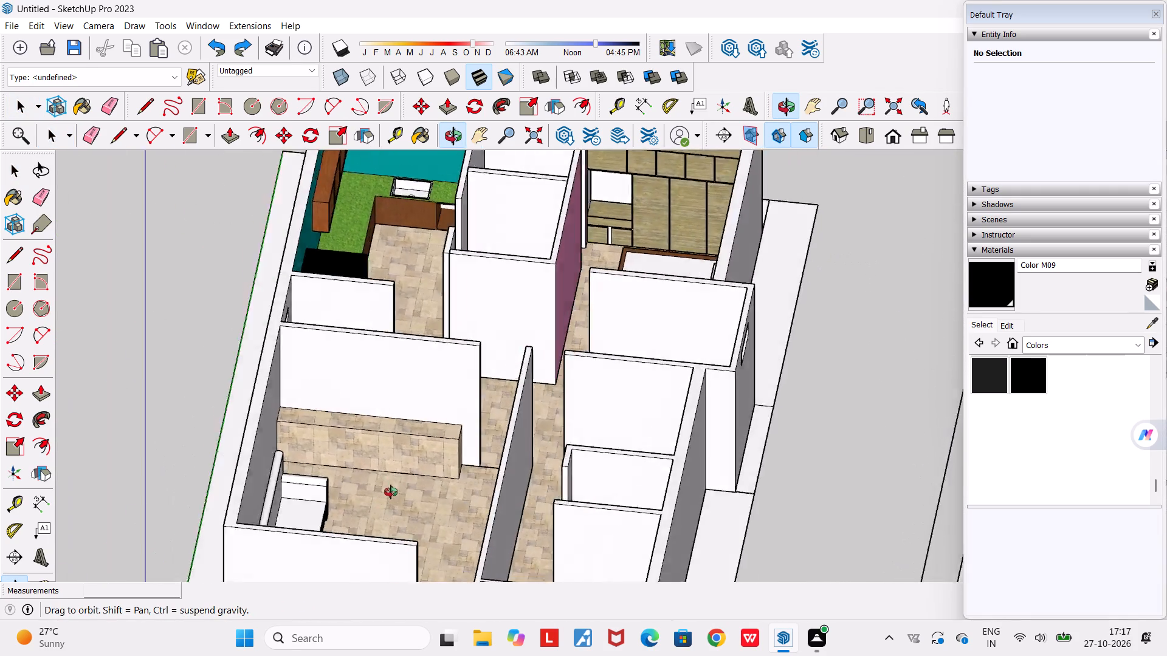
pyautogui.moveTo(391, 492); pyautogui.dragTo(426, 496, button='middle')
pyautogui.scroll(4, 477, 536)
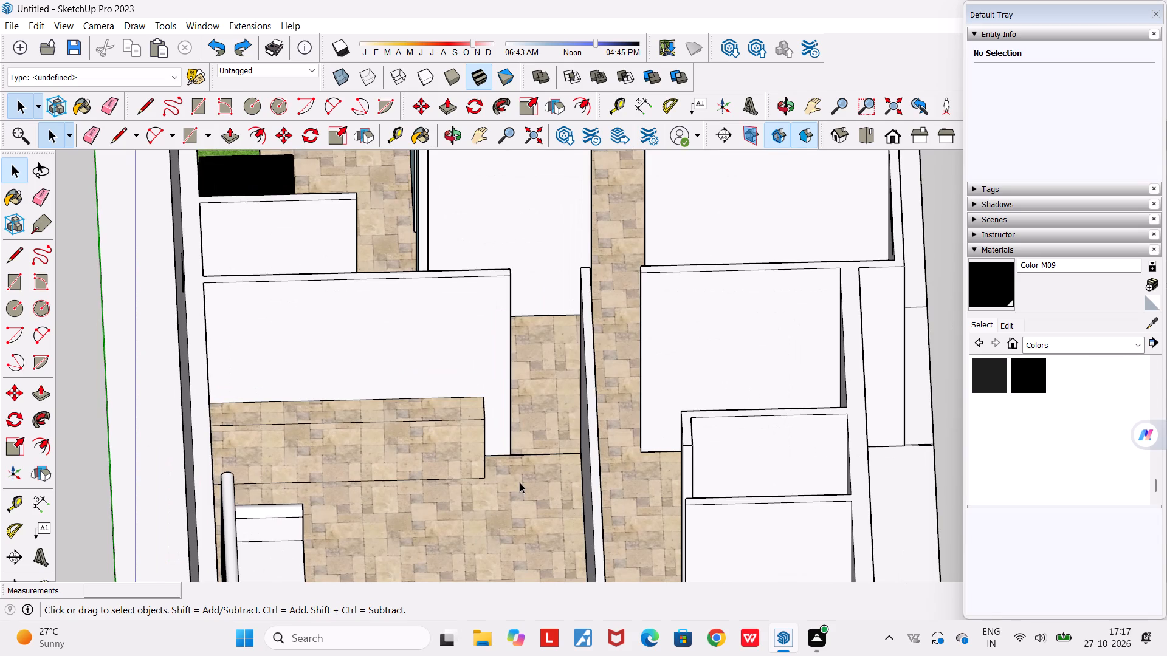
pyautogui.scroll(-4, 520, 482)
pyautogui.moveTo(514, 479); pyautogui.dragTo(469, 473, button='middle')
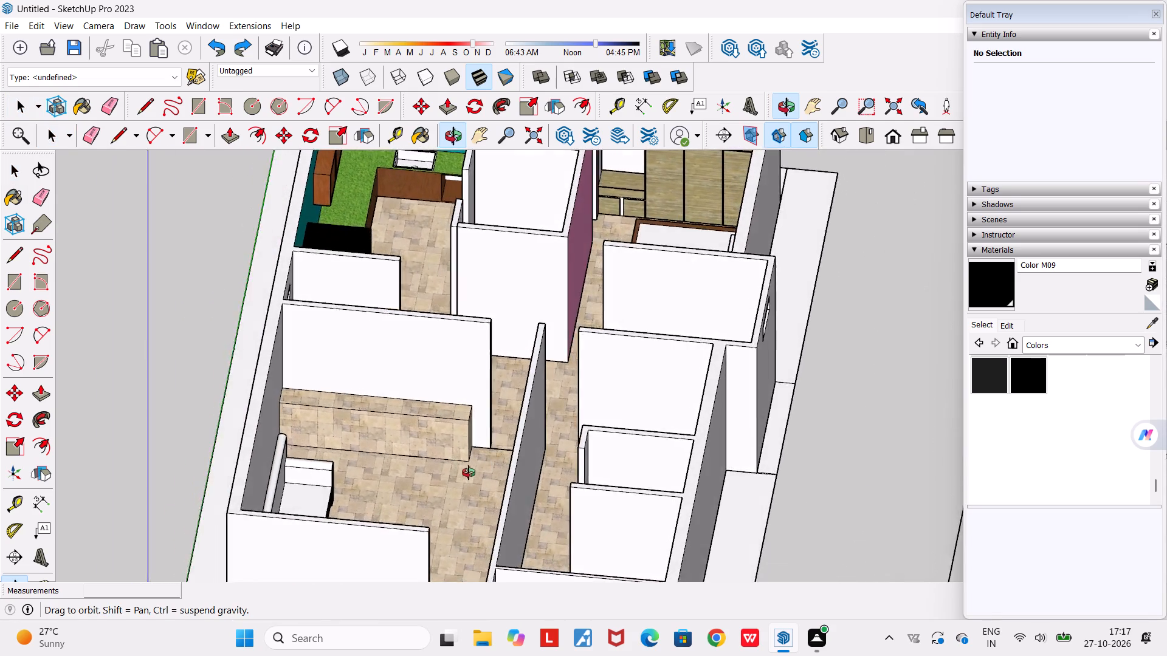
pyautogui.moveTo(469, 473); pyautogui.dragTo(472, 474, button='middle')
pyautogui.scroll(-4, 472, 474)
pyautogui.scroll(10, 472, 475)
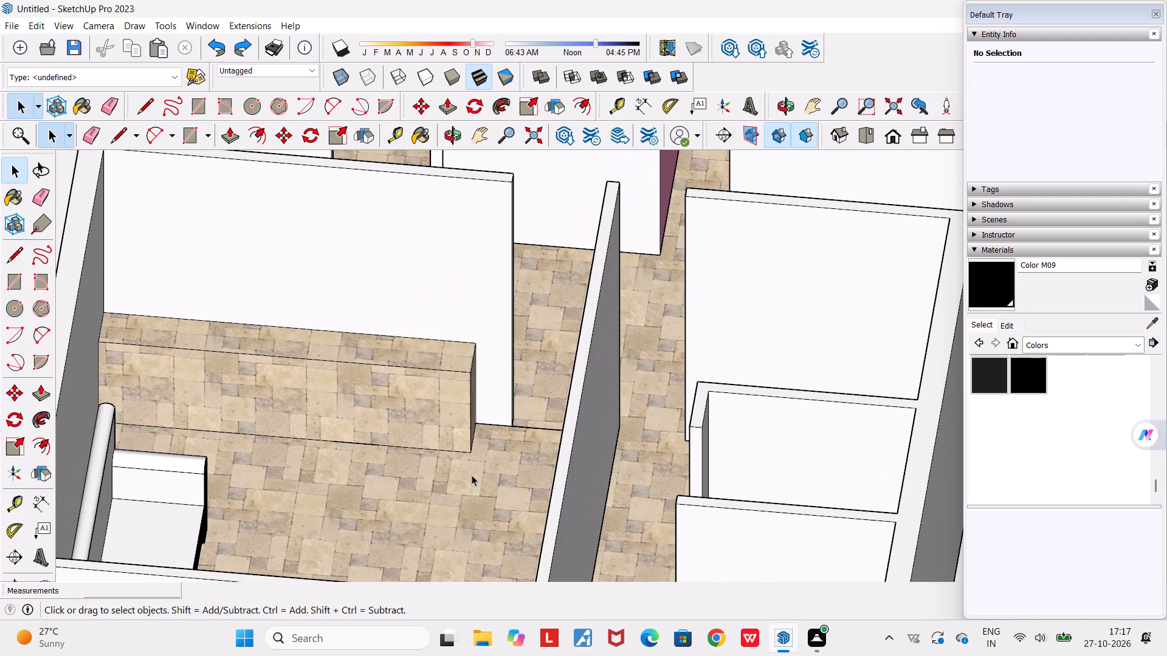
pyautogui.scroll(-3, 481, 409)
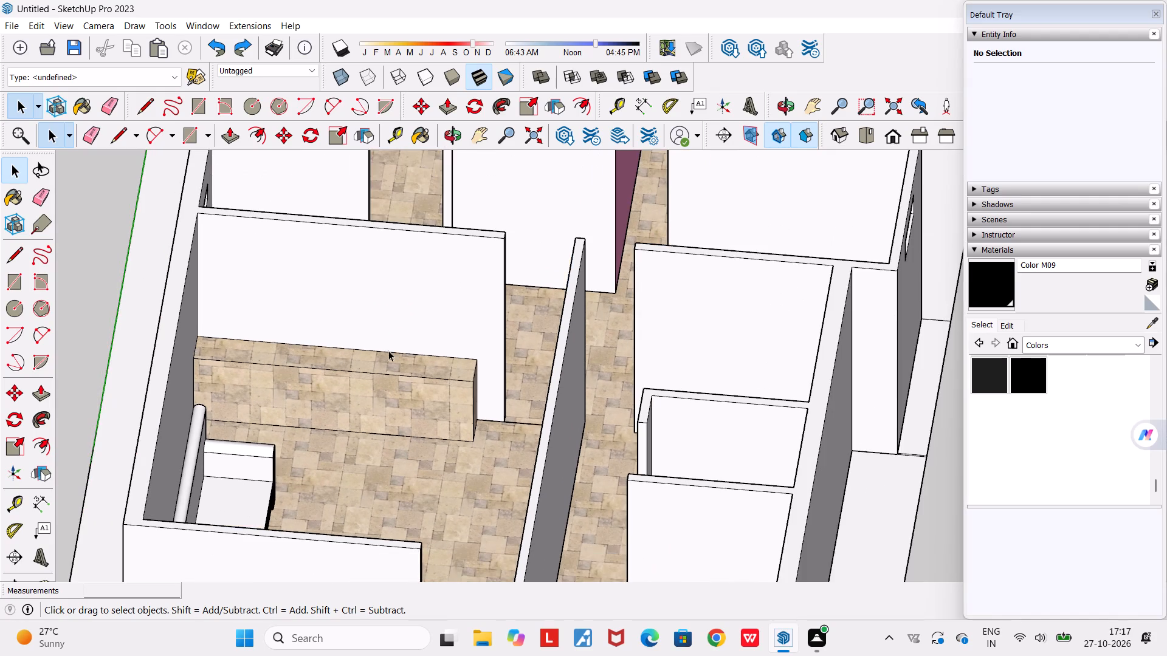
pyautogui.scroll(3, 283, 393)
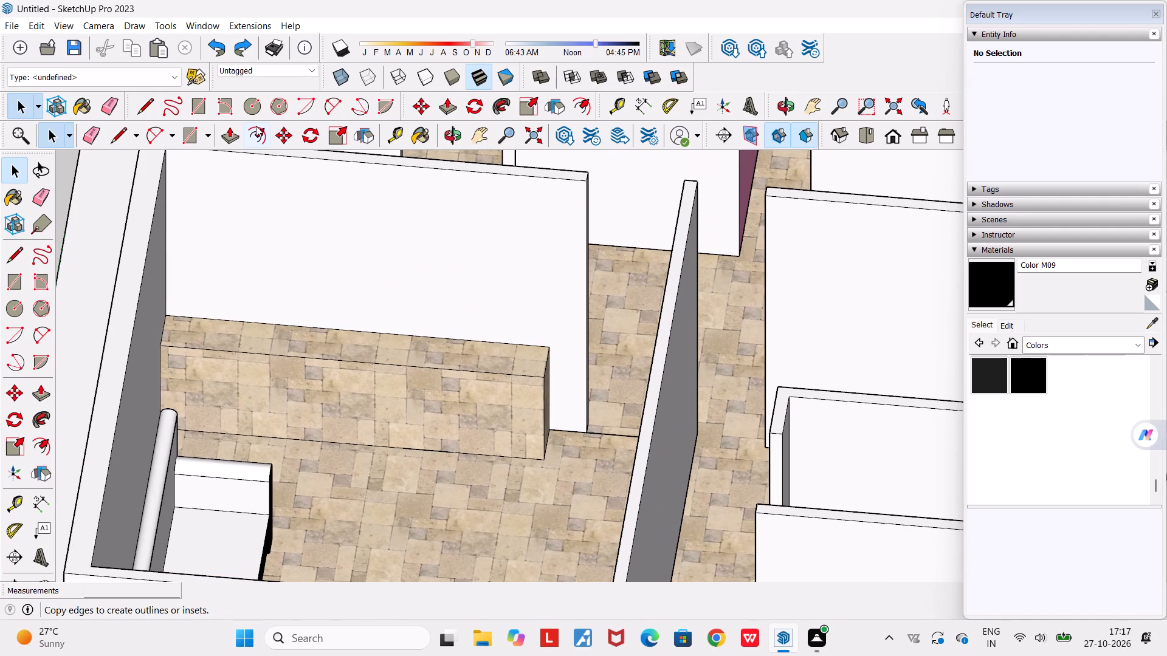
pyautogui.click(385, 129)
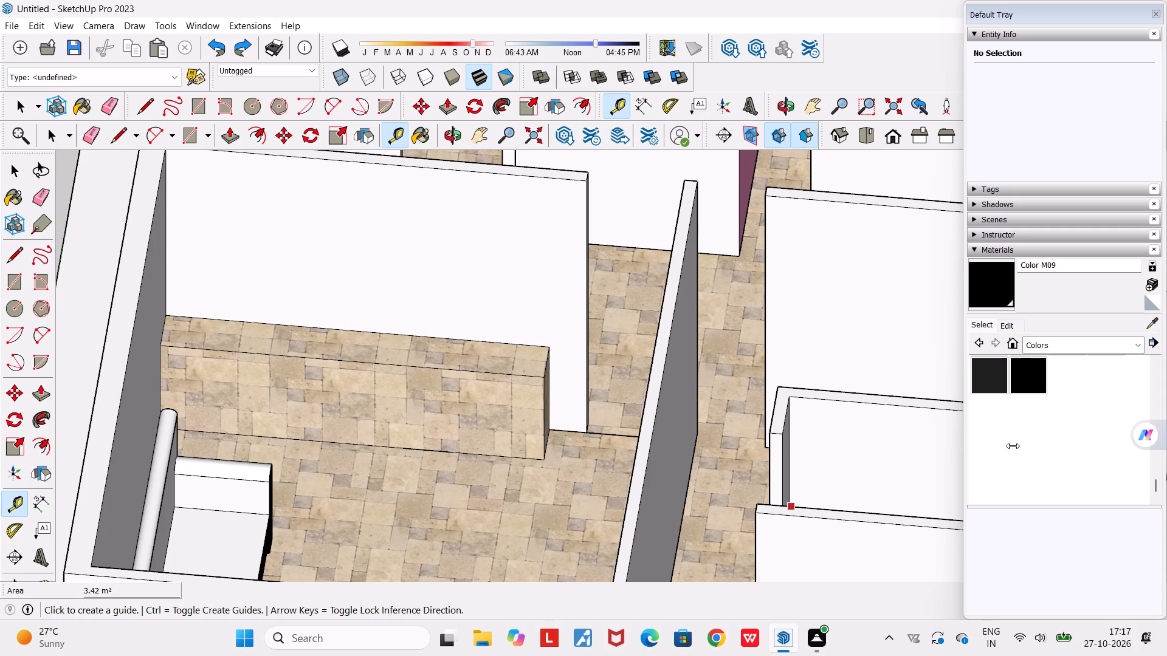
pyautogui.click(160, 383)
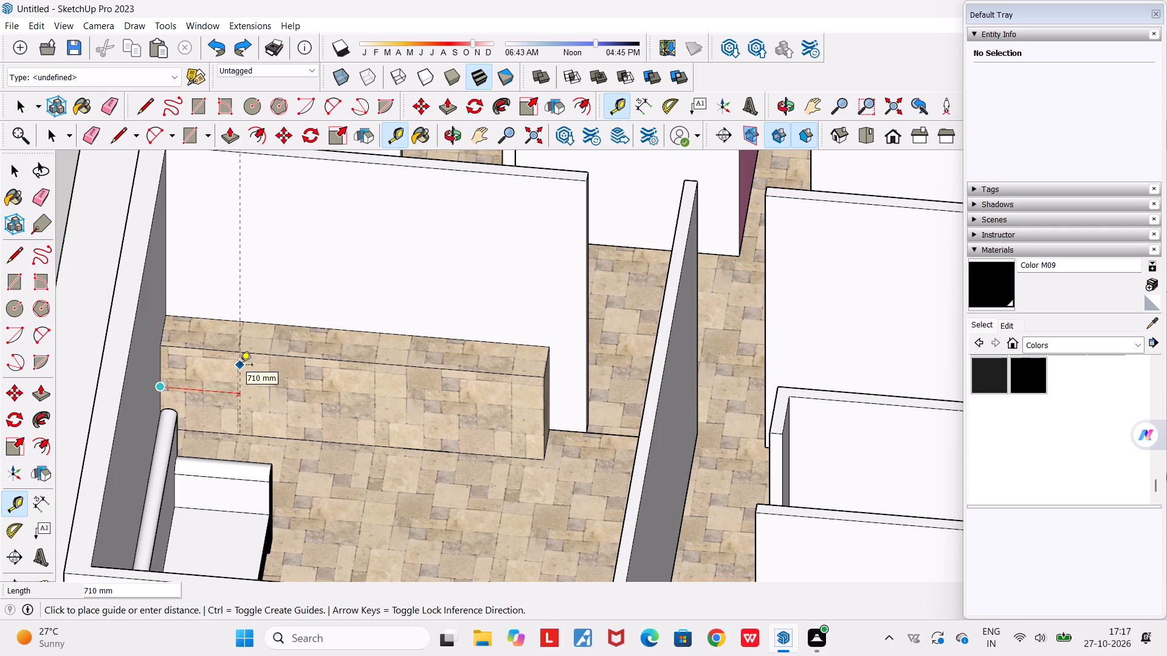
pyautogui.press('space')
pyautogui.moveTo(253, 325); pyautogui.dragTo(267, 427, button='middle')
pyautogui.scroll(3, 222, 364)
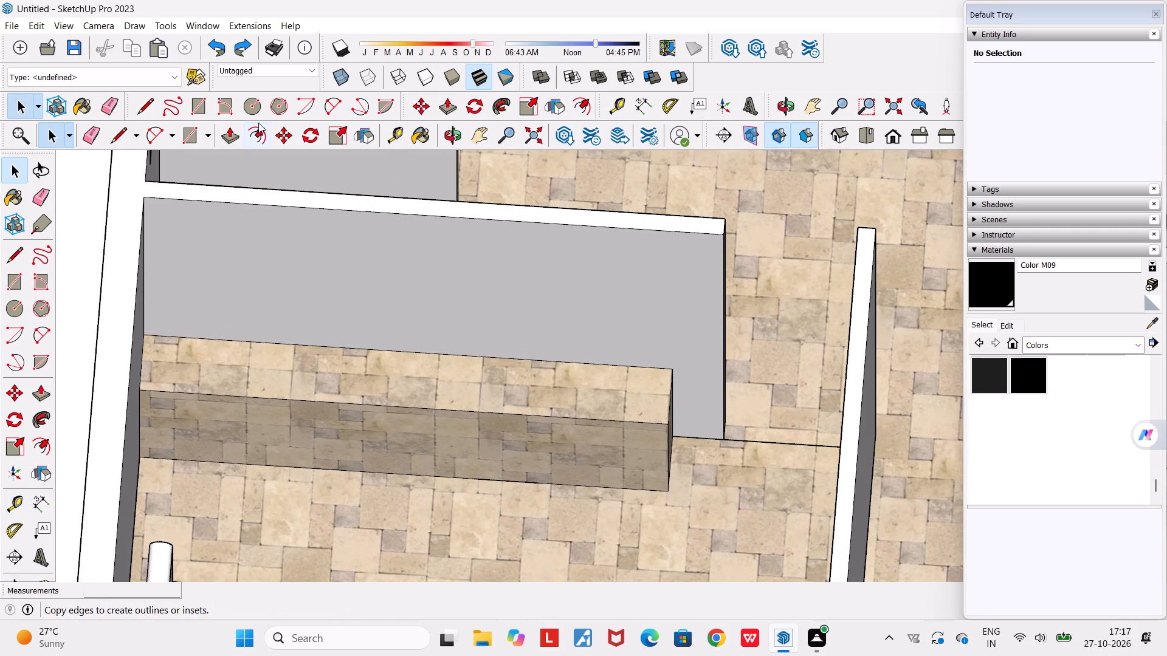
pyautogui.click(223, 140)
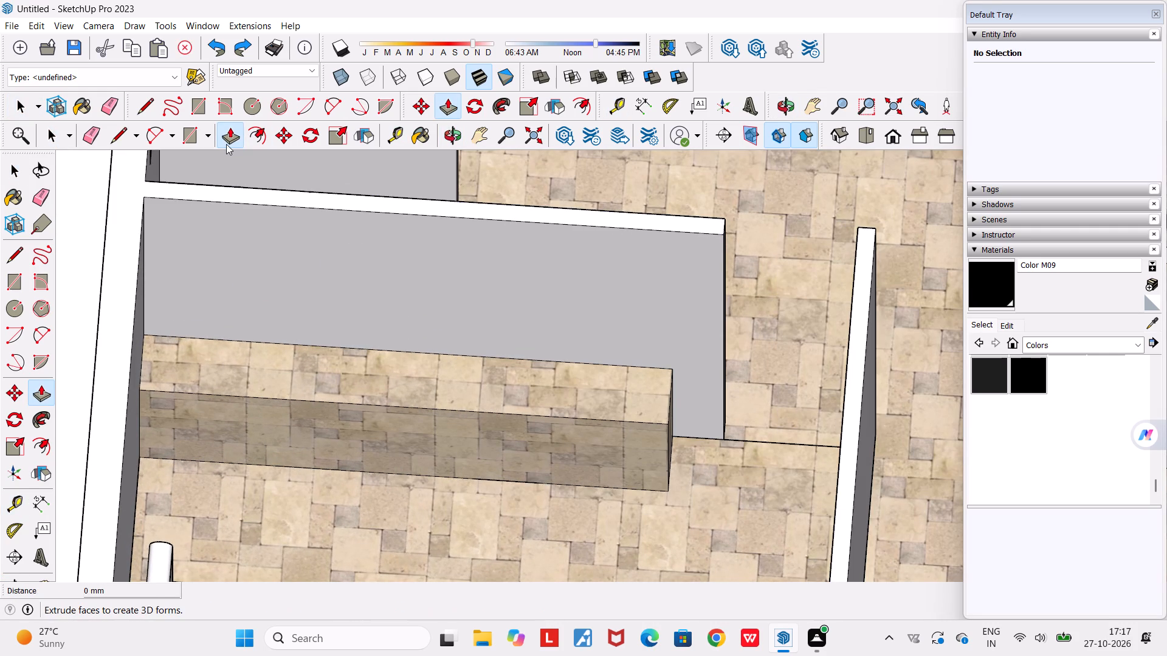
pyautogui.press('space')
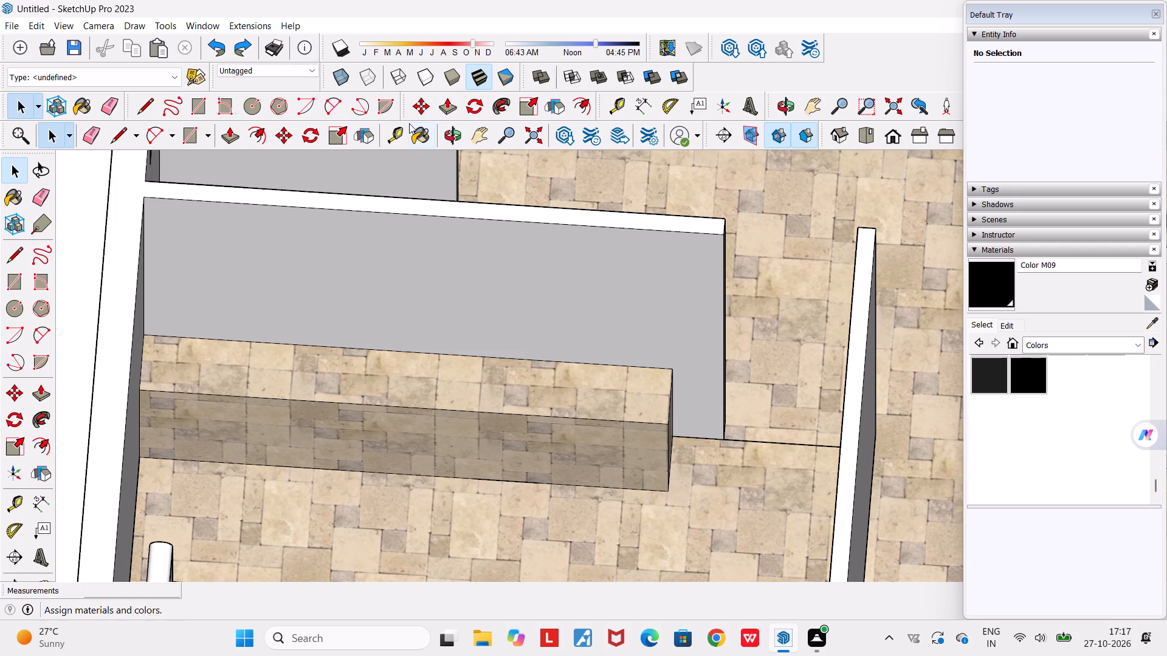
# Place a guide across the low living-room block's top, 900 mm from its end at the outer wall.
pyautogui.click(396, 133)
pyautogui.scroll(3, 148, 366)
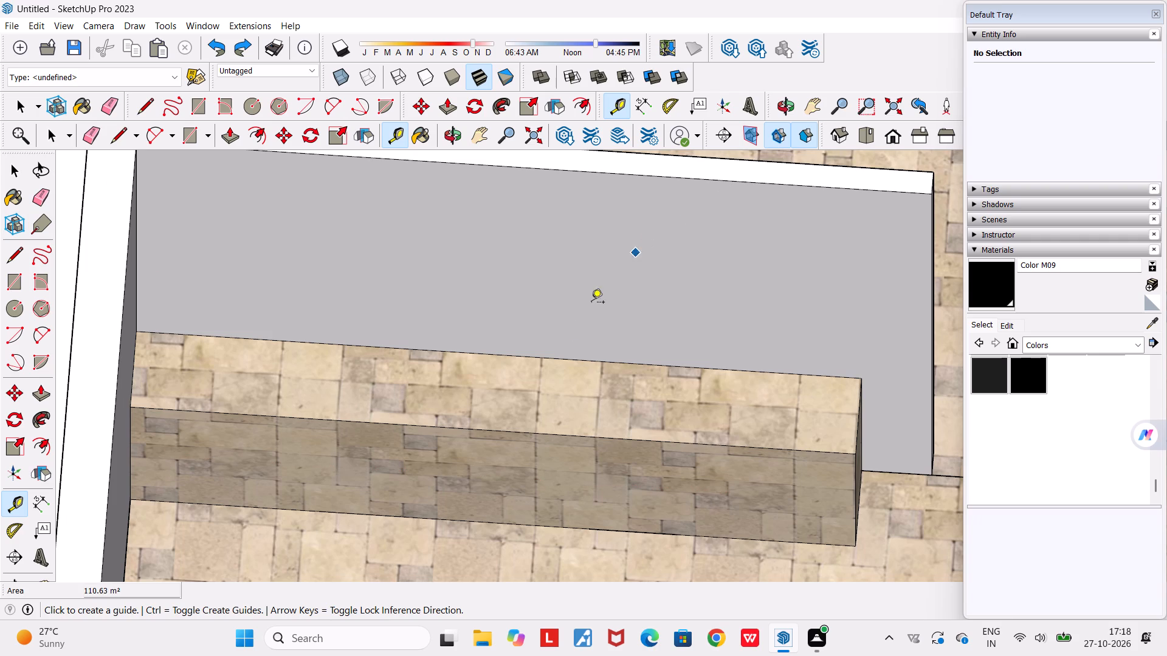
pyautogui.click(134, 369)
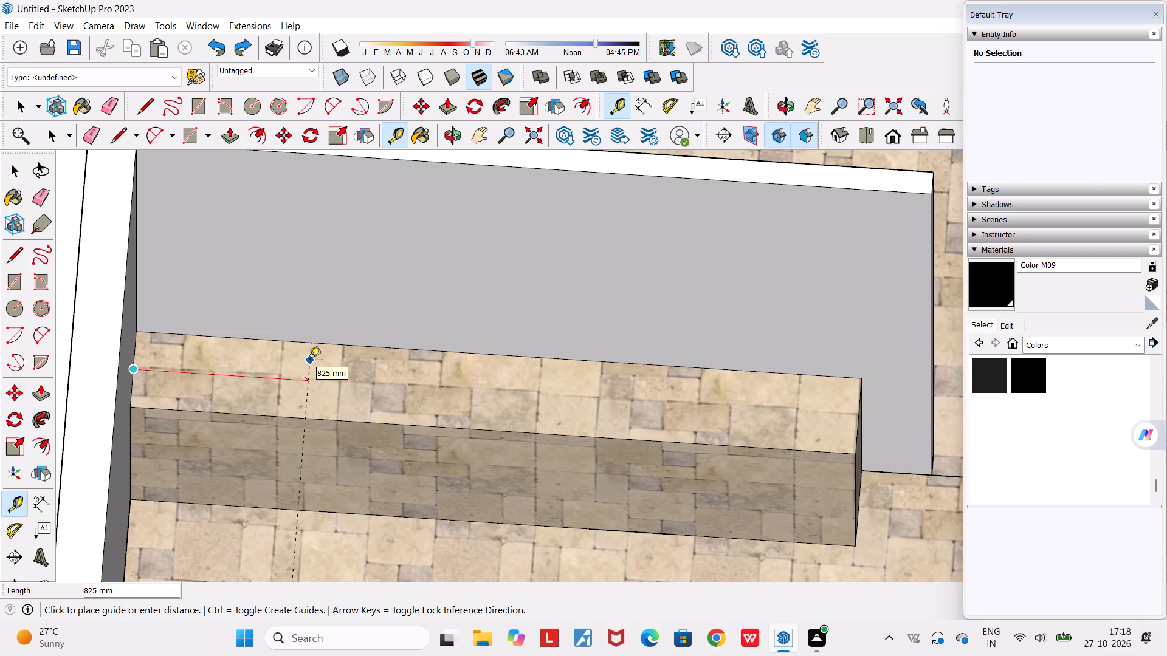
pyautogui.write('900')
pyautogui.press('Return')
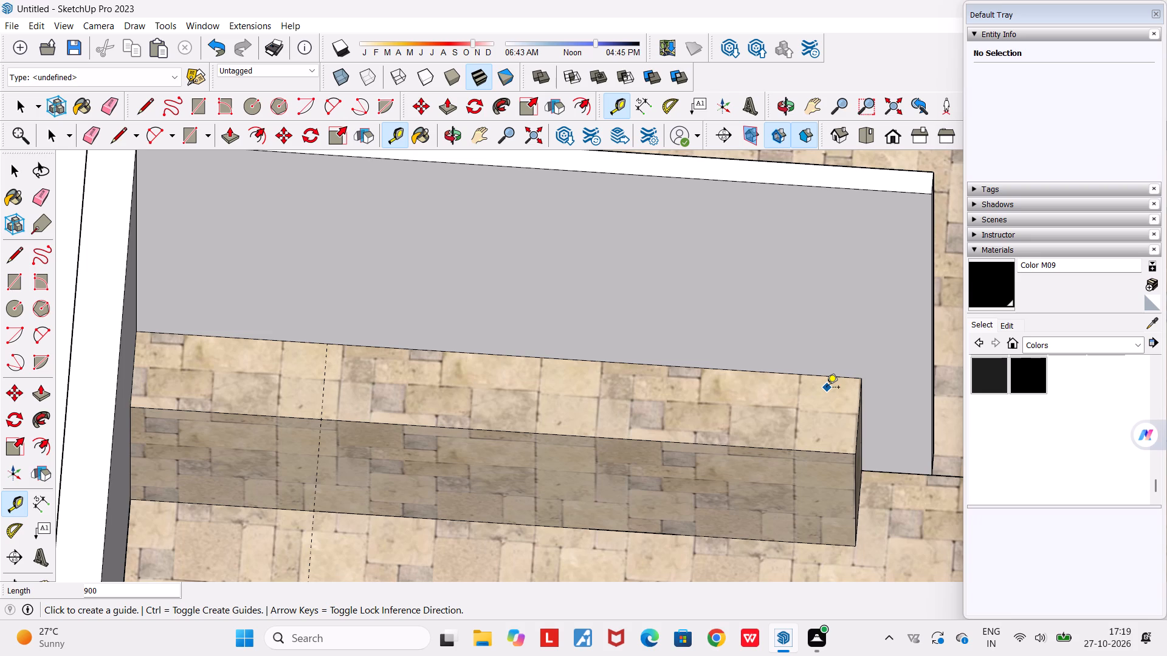
# Place guides across the low living-room block's top, 400 mm in from its free end and 400 mm from its outer-wall end.
pyautogui.click(856, 416)
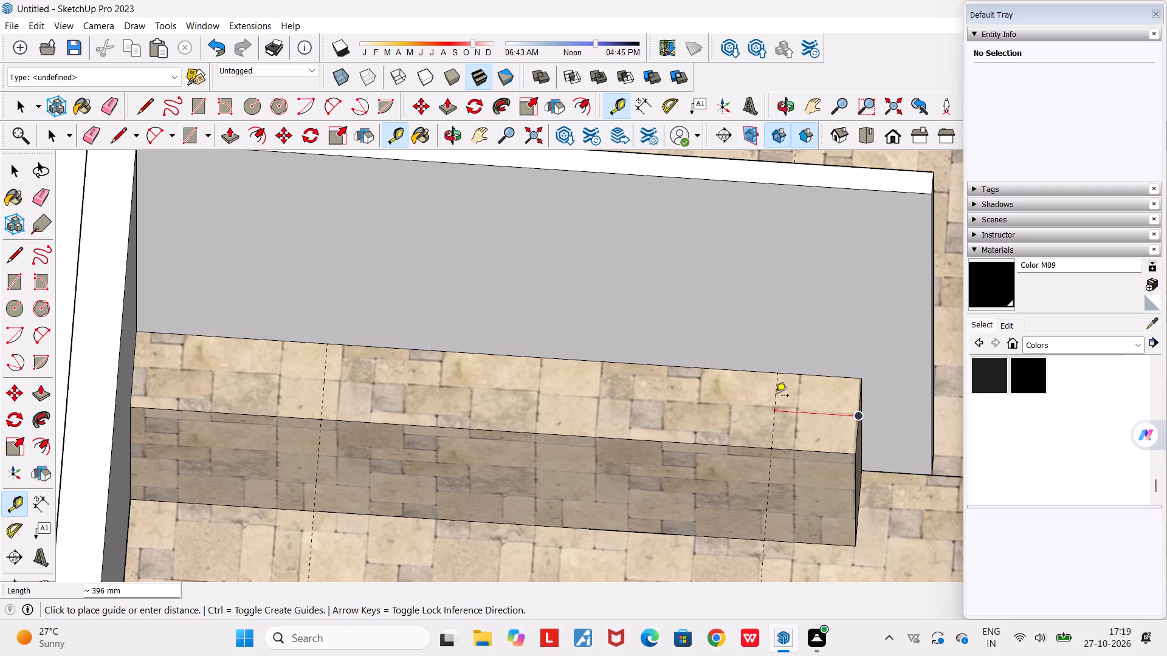
pyautogui.write('400')
pyautogui.press('Return')
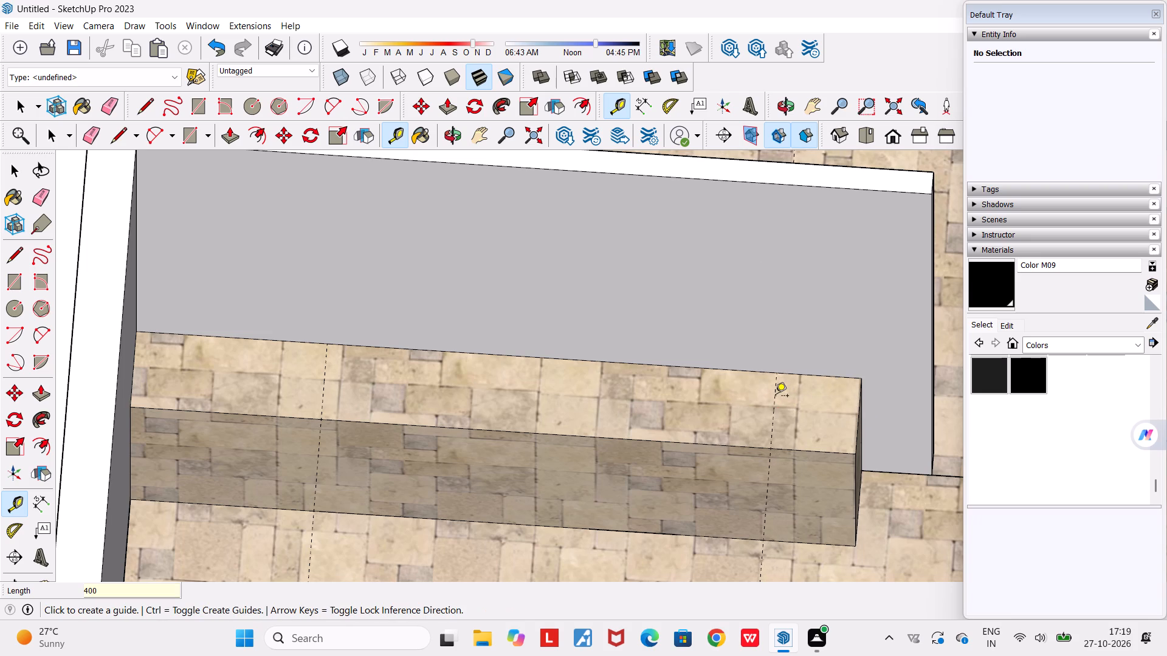
pyautogui.click(134, 366)
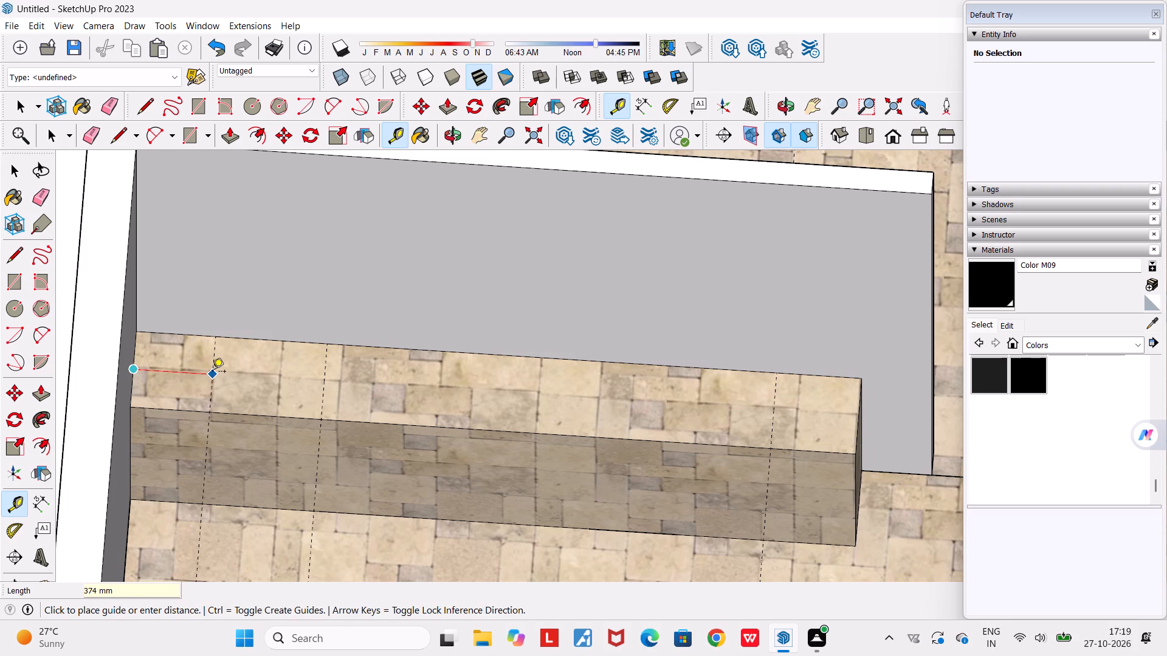
pyautogui.write('400')
pyautogui.press('Return')
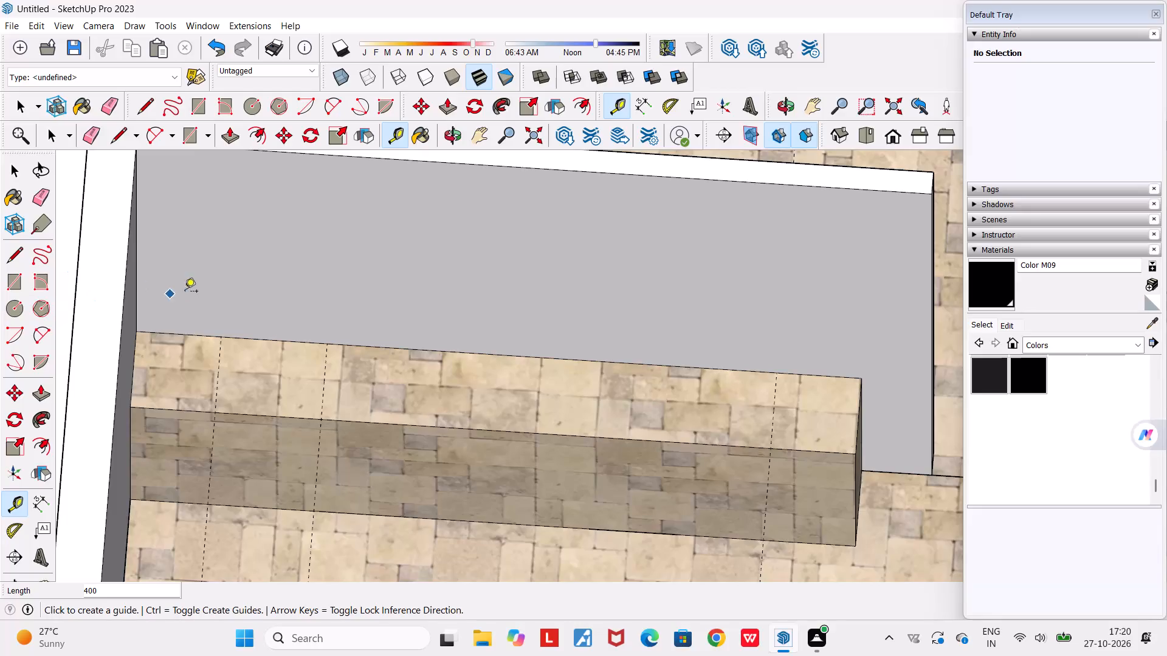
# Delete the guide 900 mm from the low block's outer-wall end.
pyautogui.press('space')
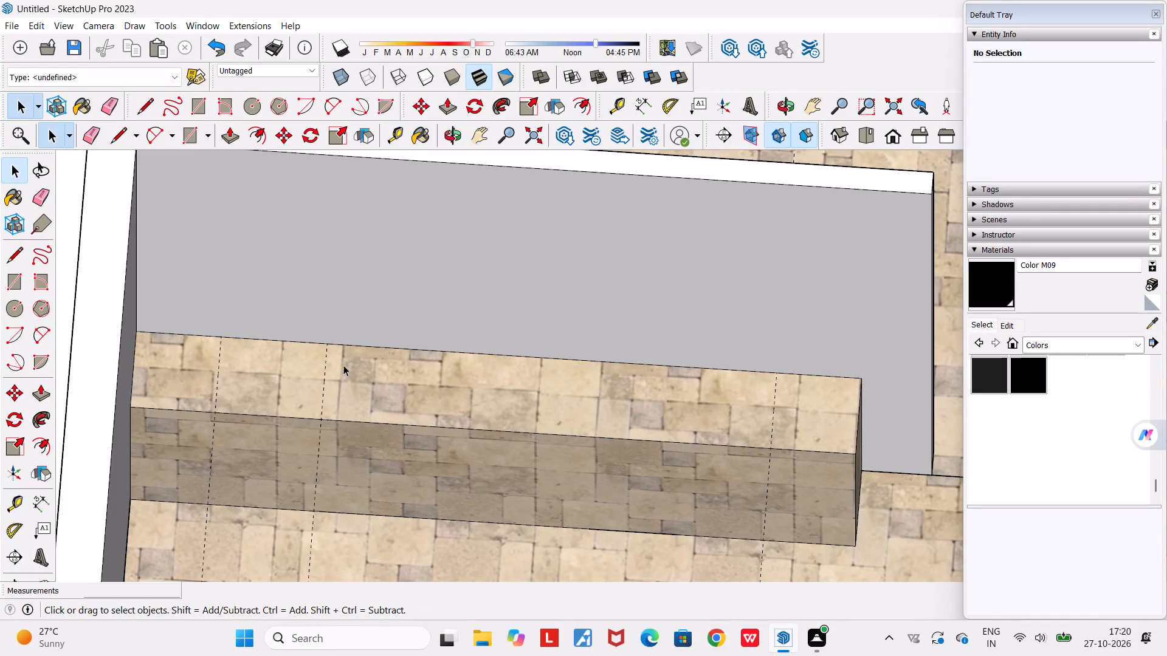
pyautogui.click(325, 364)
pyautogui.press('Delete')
# Draw lines across the low living-room block's top along both guides, marking off a 400 mm section at each end.
pyautogui.click(147, 109)
pyautogui.scroll(4, 223, 353)
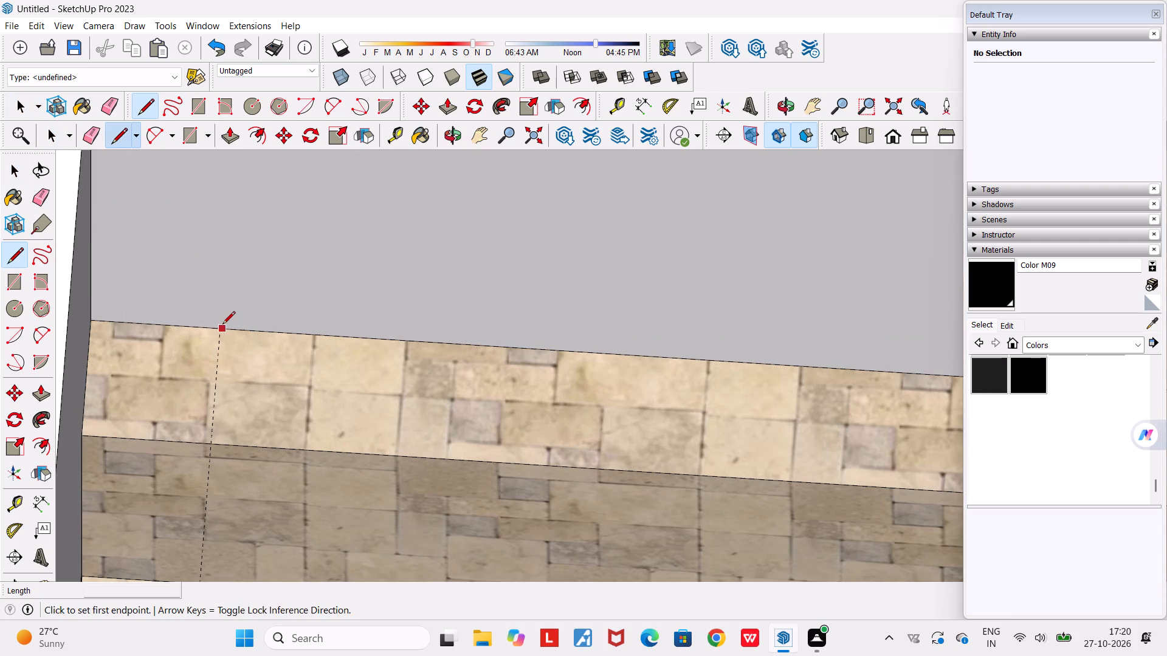
pyautogui.click(212, 442)
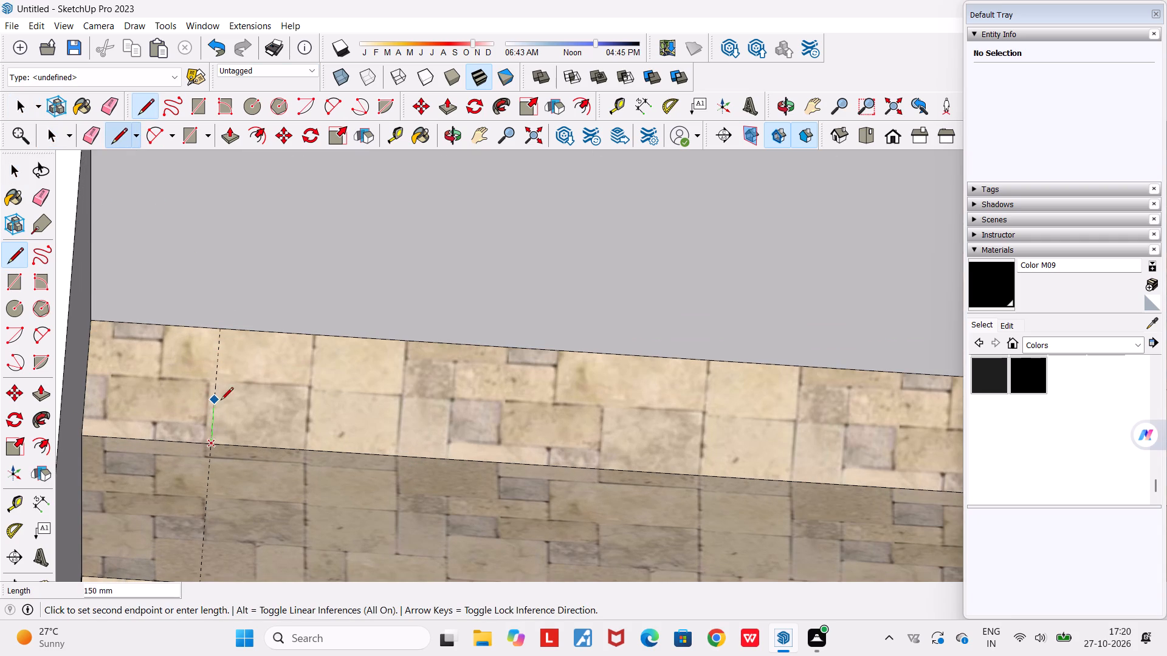
pyautogui.click(221, 329)
pyautogui.scroll(-6, 212, 353)
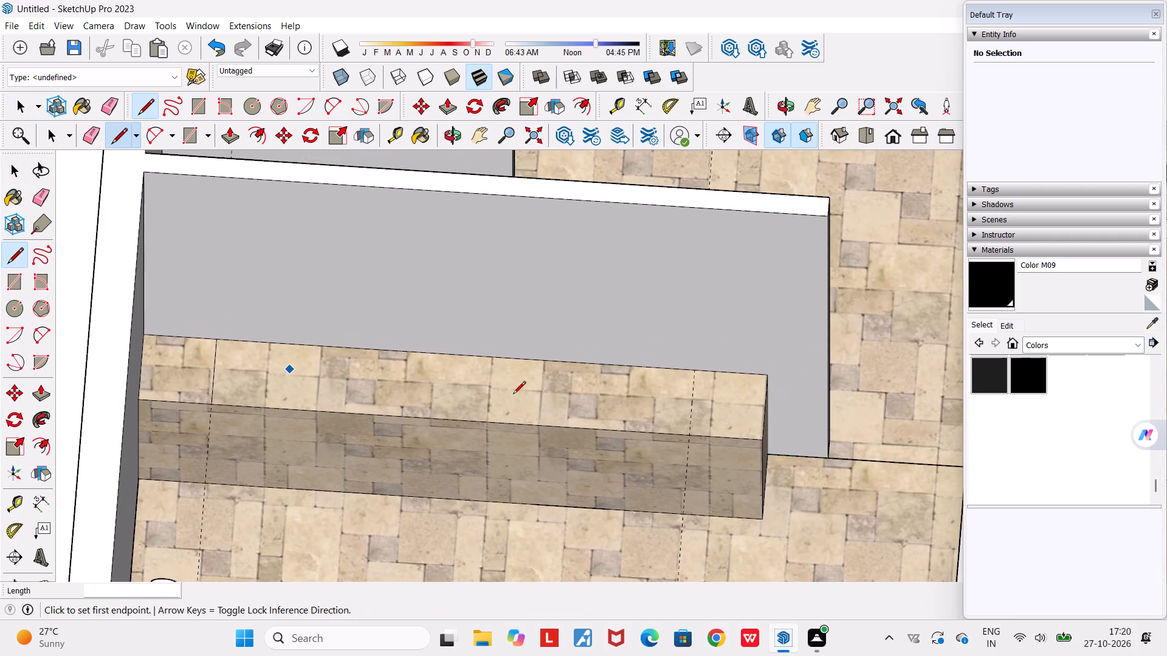
pyautogui.scroll(4, 697, 377)
pyautogui.click(697, 369)
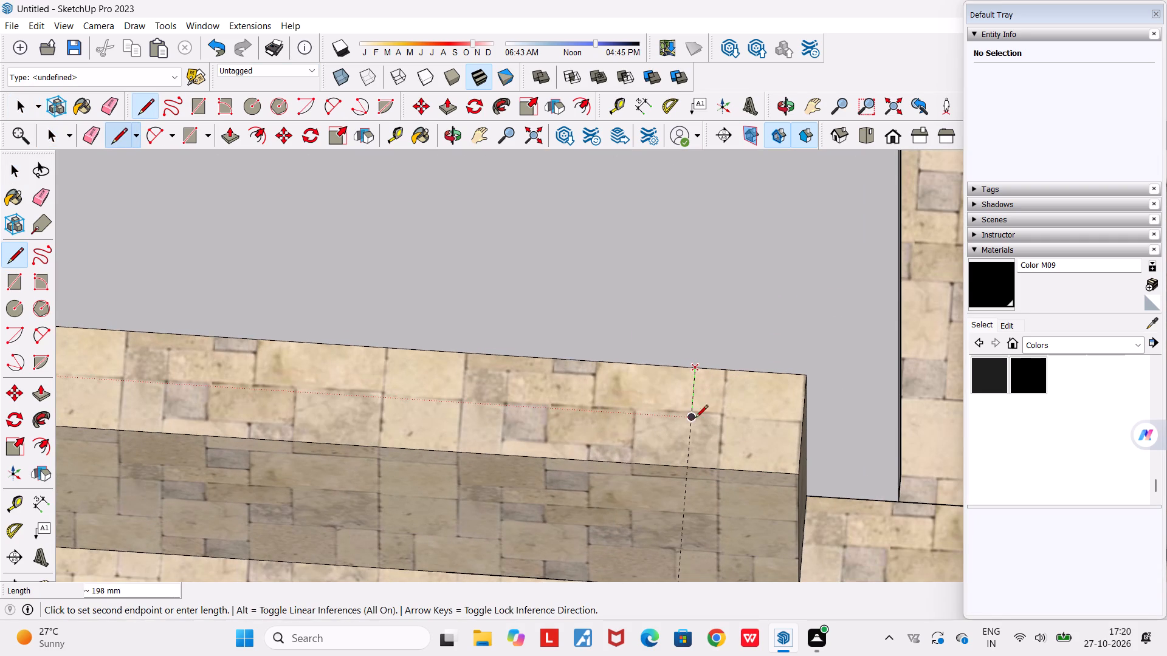
pyautogui.click(689, 465)
pyautogui.press('space')
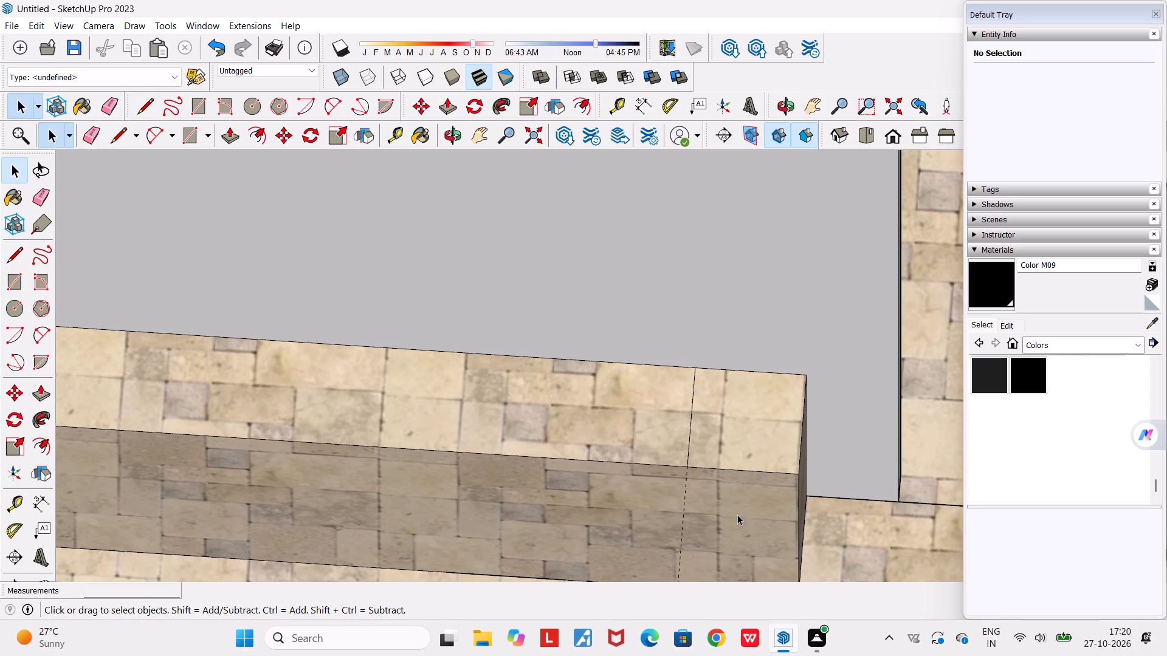
# Erase the two guides that run across the low living-room block and beyond the house.
pyautogui.scroll(-5, 566, 479)
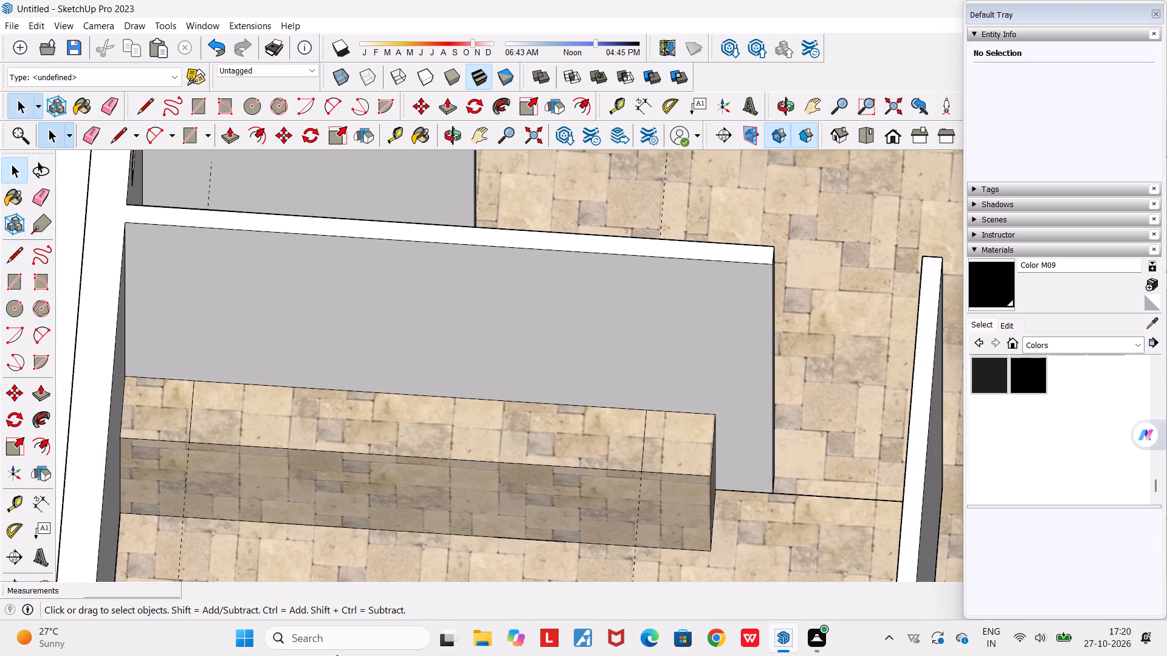
pyautogui.scroll(1, 392, 488)
pyautogui.scroll(-20, 392, 488)
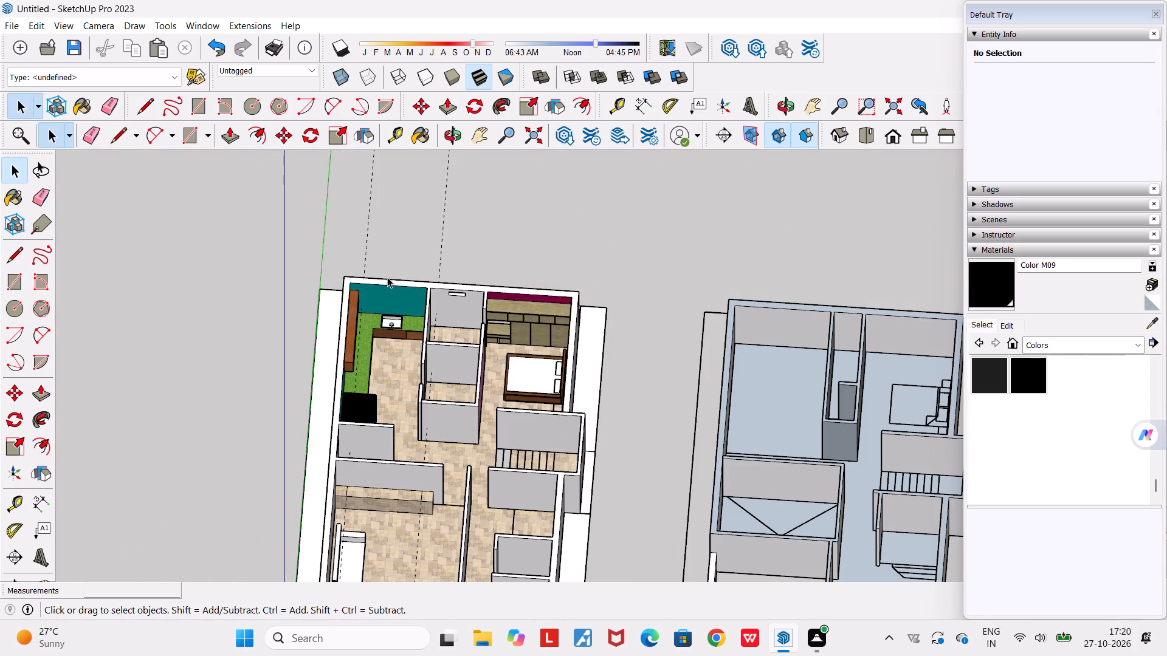
pyautogui.press('e')
pyautogui.moveTo(446, 220); pyautogui.dragTo(370, 199)
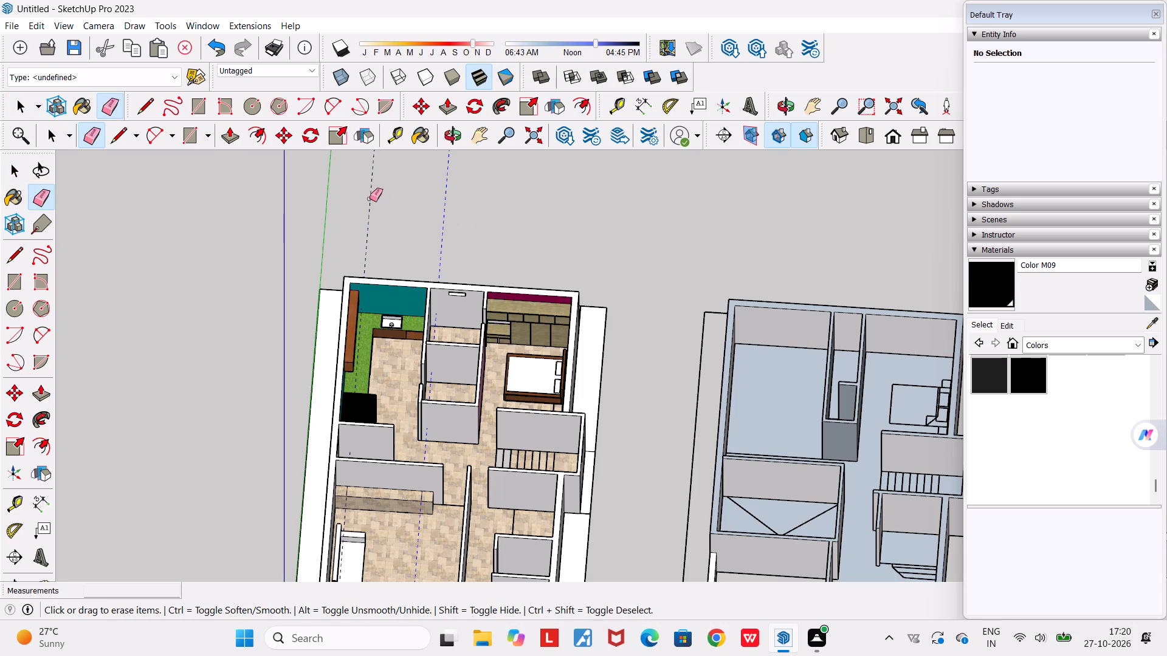
pyautogui.moveTo(370, 199); pyautogui.dragTo(366, 199)
# Push/Pull the square top face at the low block's free end up 1500 mm to form a pillar.
pyautogui.scroll(6, 362, 451)
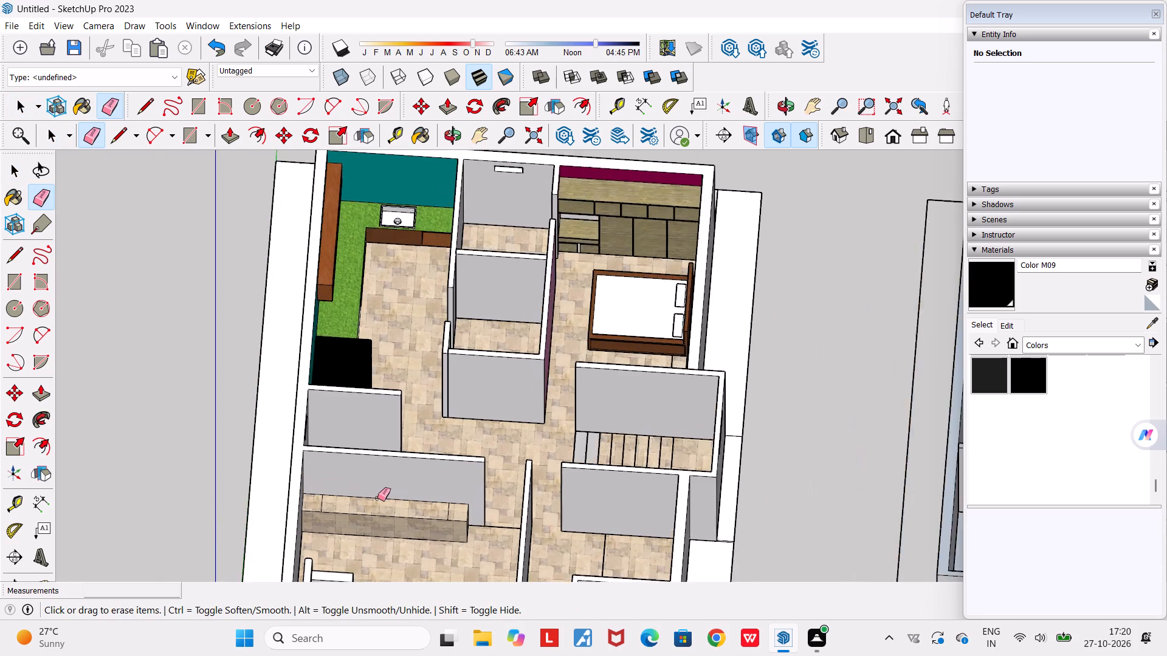
pyautogui.scroll(9, 377, 498)
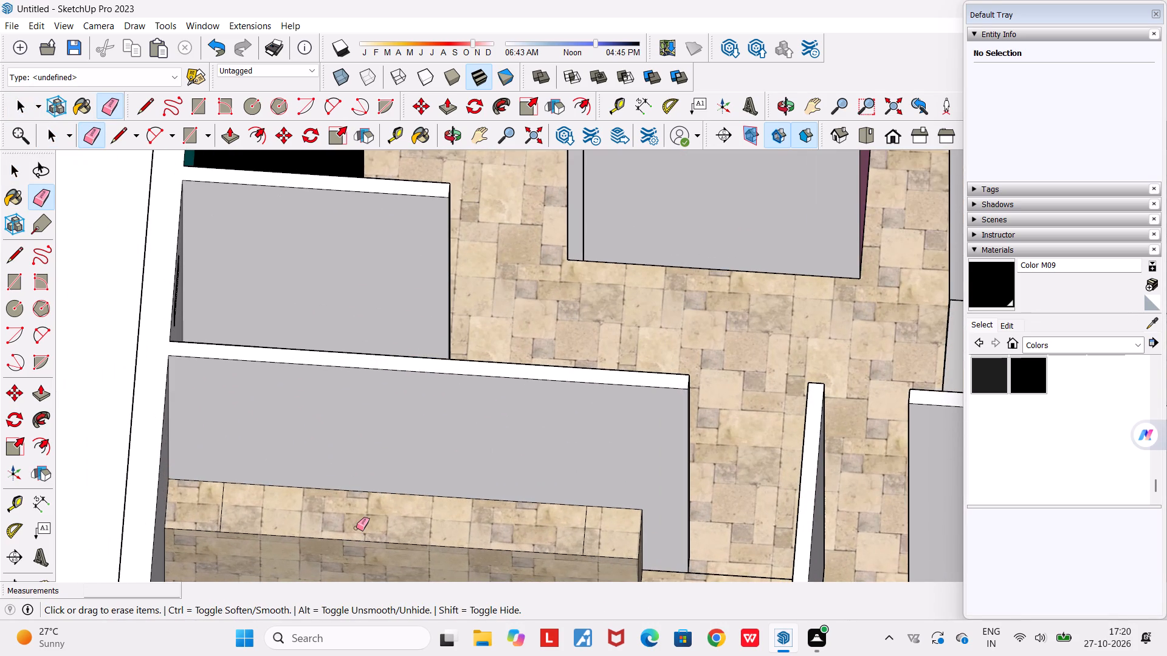
pyautogui.scroll(5, 601, 527)
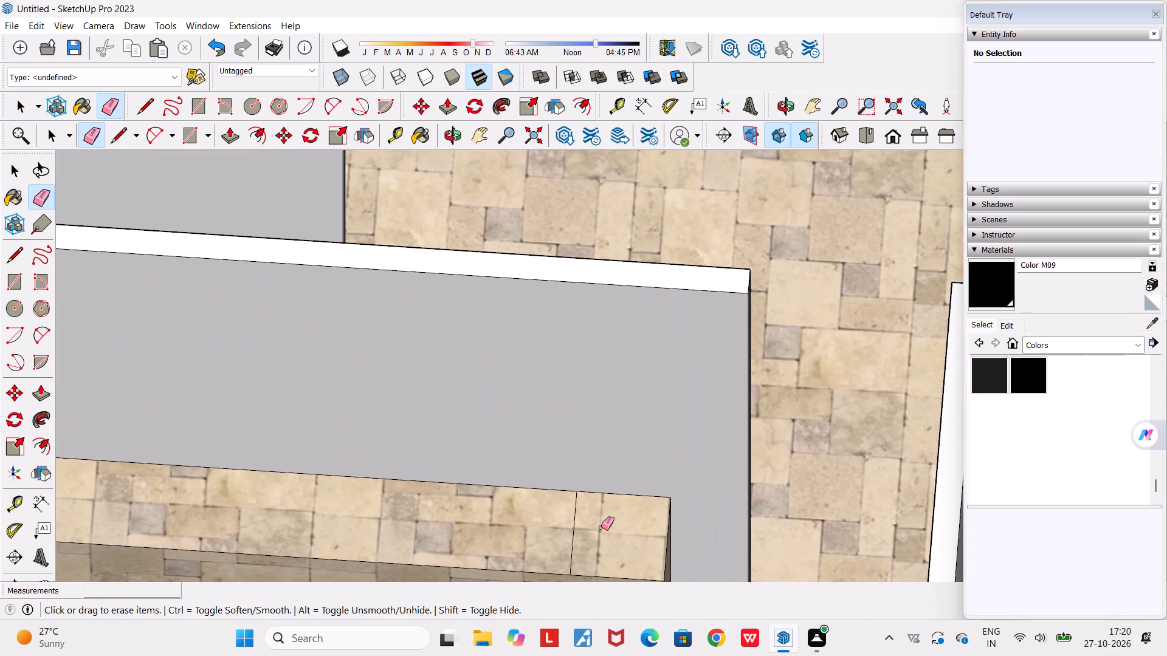
pyautogui.press('space')
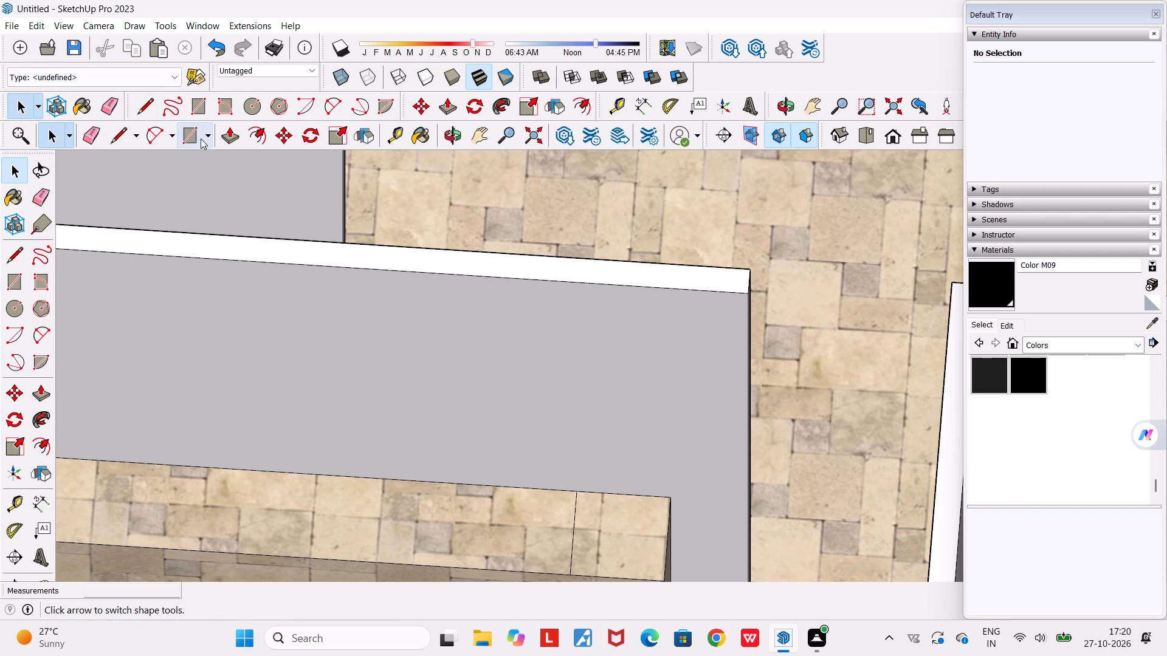
pyautogui.click(236, 132)
pyautogui.click(623, 533)
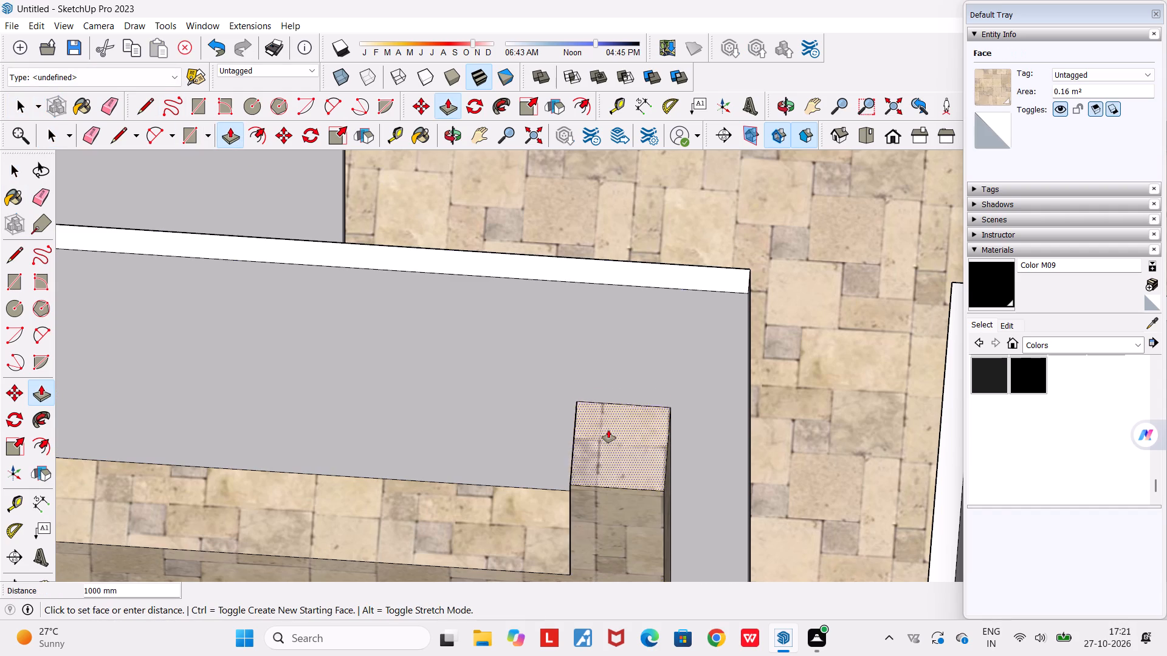
pyautogui.scroll(-5, 608, 430)
pyautogui.scroll(1, 608, 430)
pyautogui.moveTo(595, 422); pyautogui.dragTo(607, 208, button='middle')
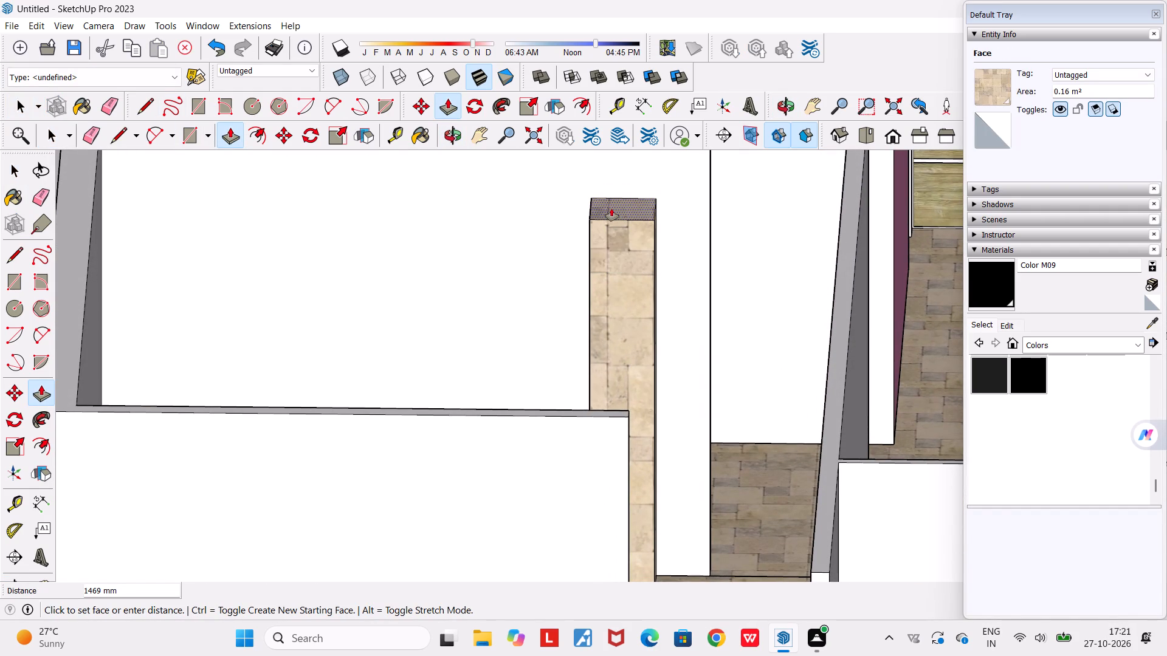
pyautogui.write('1500')
pyautogui.press('Return')
pyautogui.scroll(-1, 612, 347)
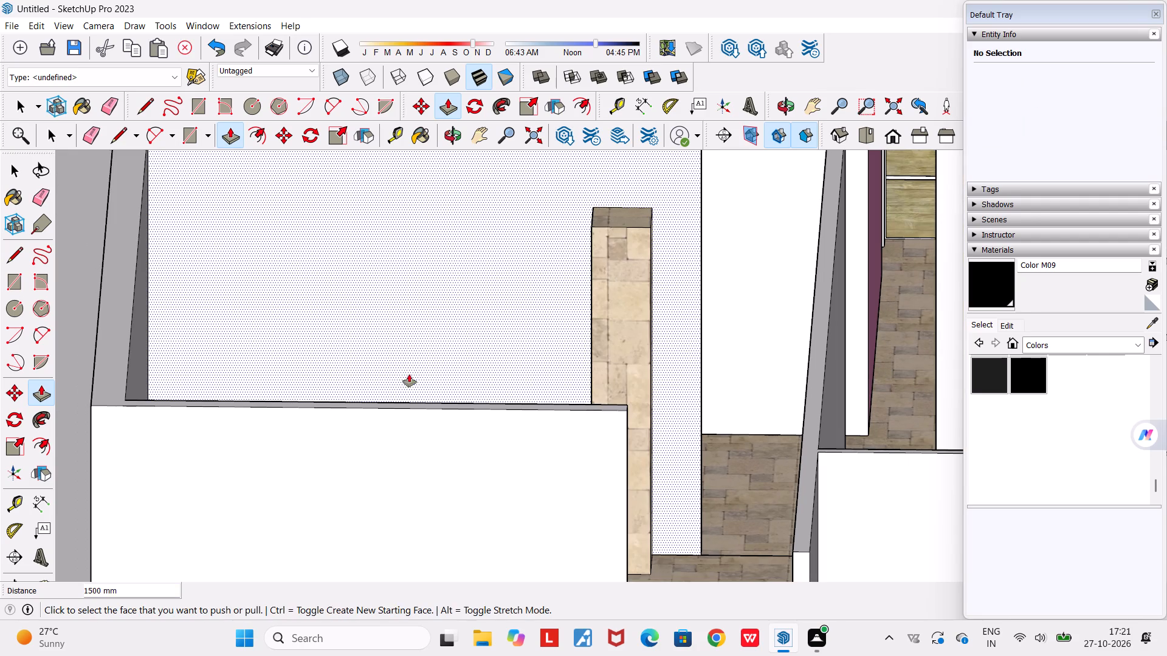
# Raise the square top face at the block's outer-wall end by the same 1500 mm to form a matching pillar.
pyautogui.moveTo(284, 364); pyautogui.dragTo(266, 511, button='middle')
pyautogui.scroll(-11, 266, 511)
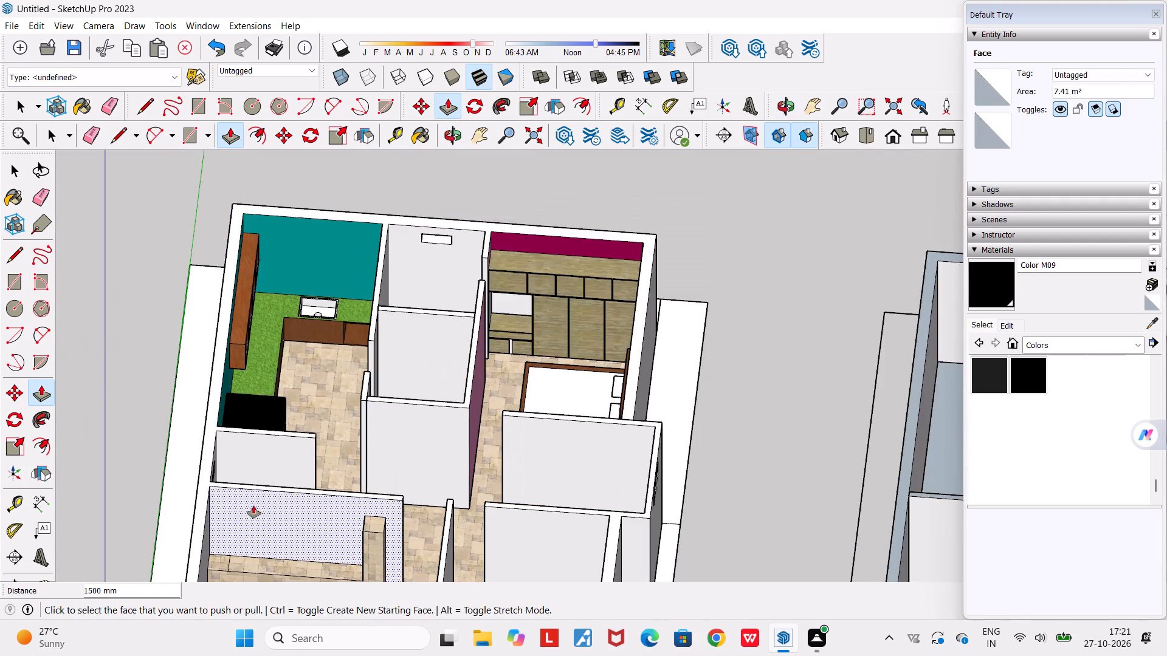
pyautogui.scroll(9, 220, 551)
pyautogui.doubleClick(220, 568)
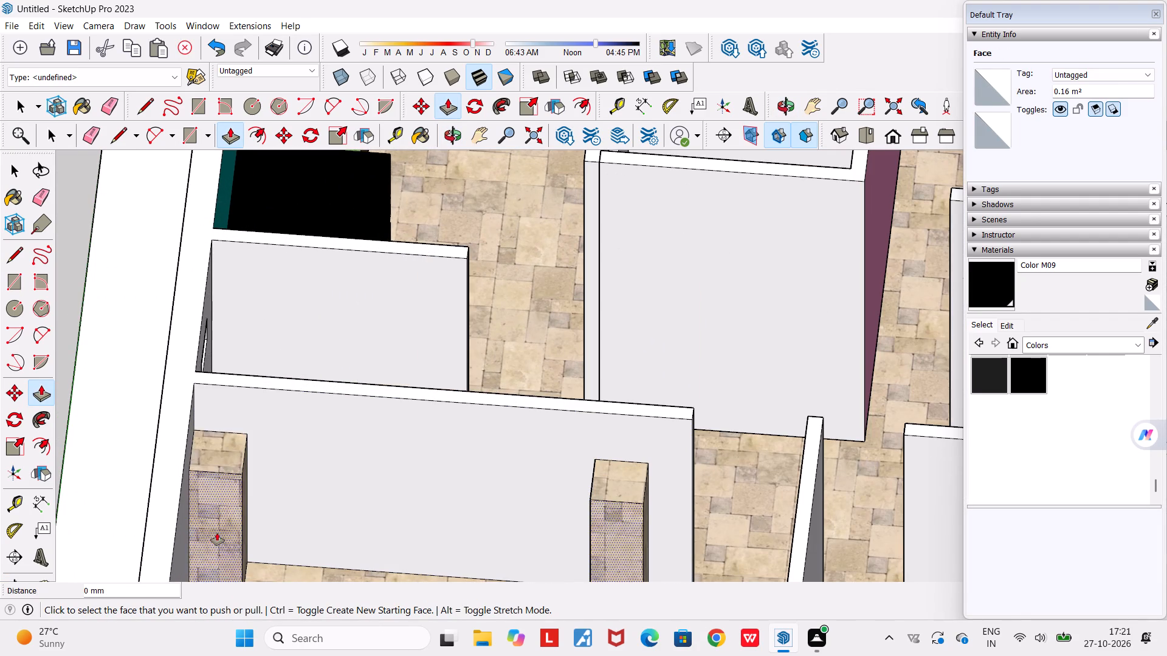
pyautogui.scroll(-6, 217, 533)
pyautogui.moveTo(213, 530); pyautogui.dragTo(249, 429, button='middle')
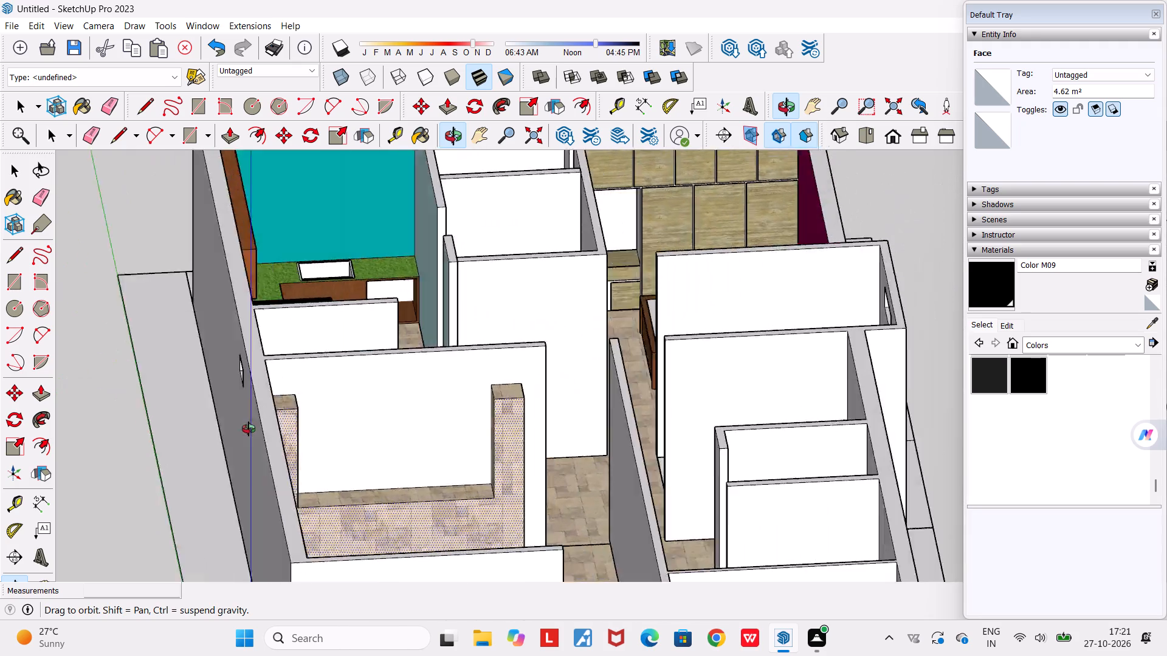
pyautogui.moveTo(249, 429); pyautogui.dragTo(115, 425, button='middle')
pyautogui.scroll(5, 186, 401)
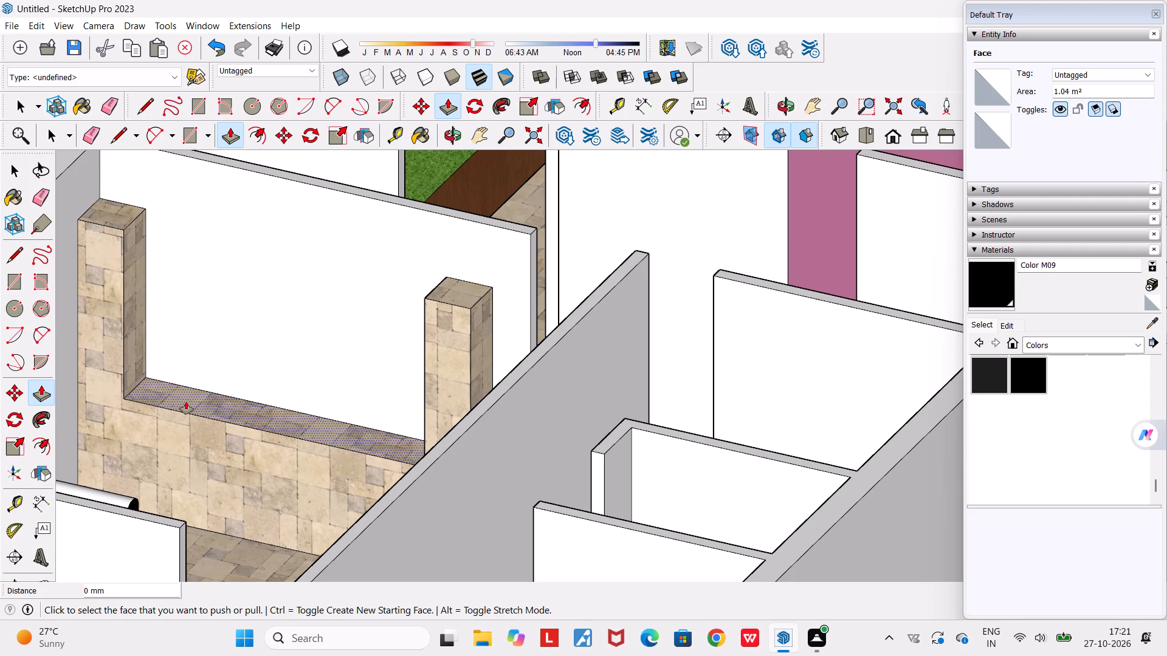
pyautogui.press('space')
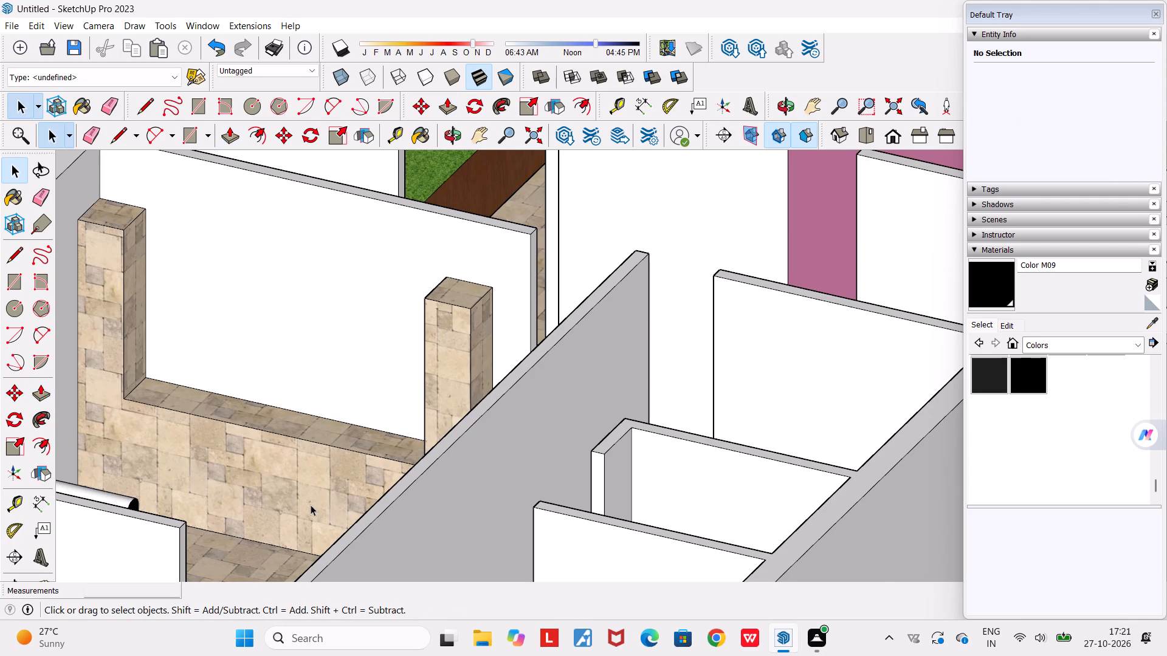
pyautogui.press('Escape')
# Examine the tile-textured living-room block and its two end pillars against the partition wall from several angles.
pyautogui.scroll(-3, 283, 456)
pyautogui.moveTo(287, 458); pyautogui.dragTo(349, 493, button='middle')
pyautogui.scroll(2, 309, 463)
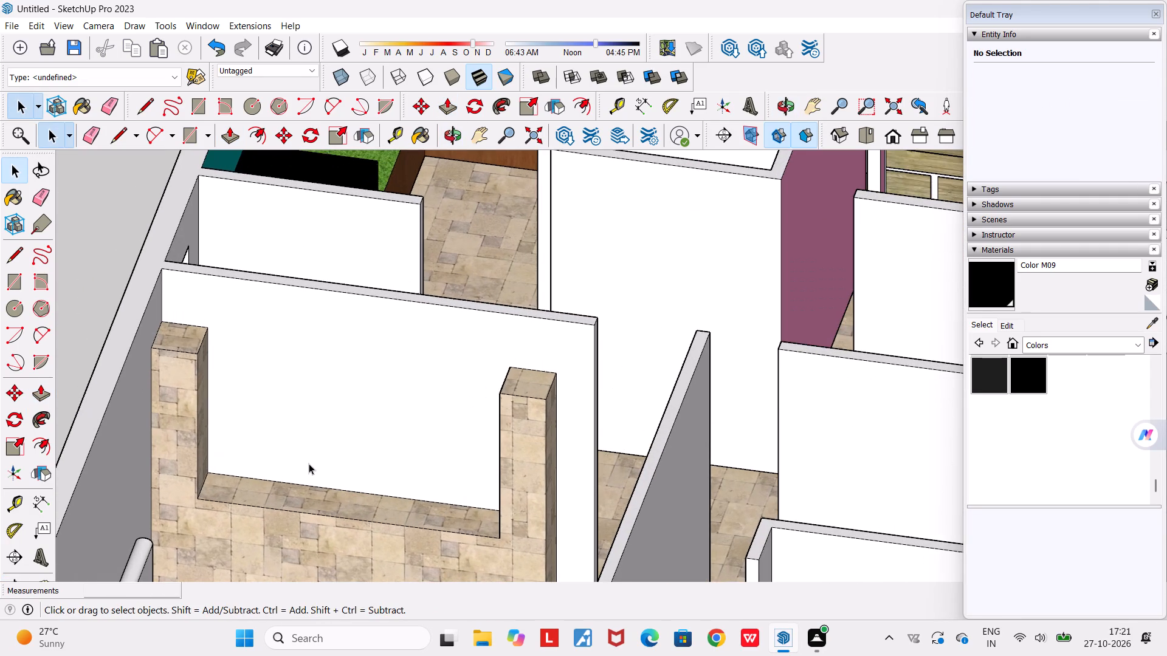
pyautogui.scroll(2, 303, 426)
pyautogui.scroll(-2, 303, 426)
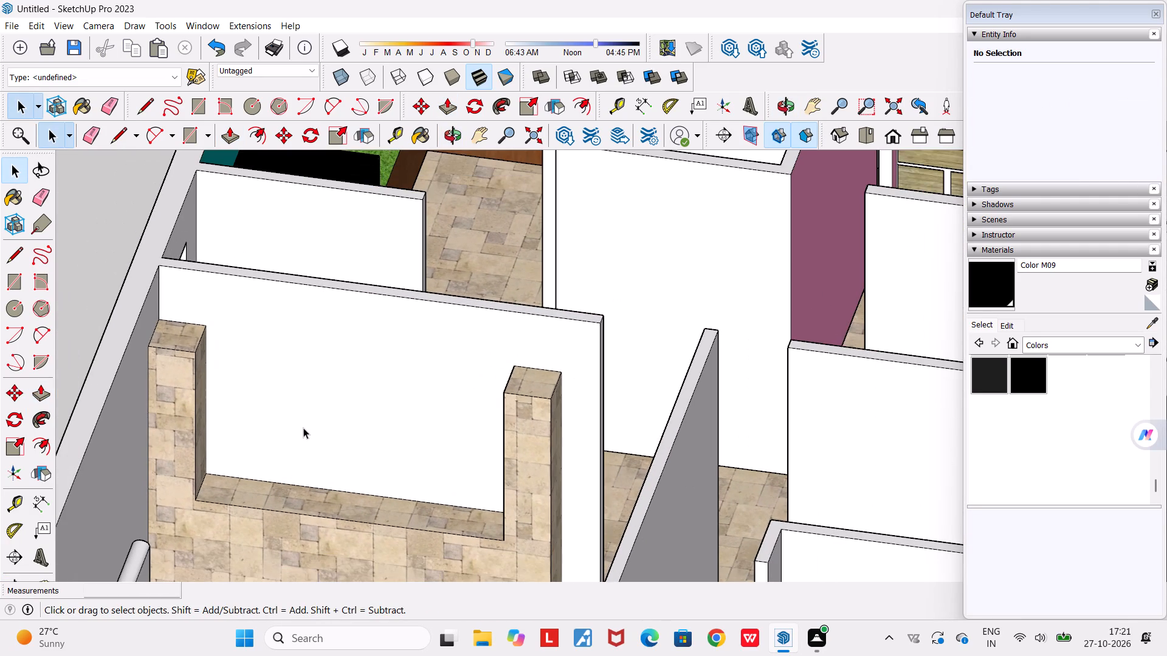
pyautogui.scroll(-4, 303, 428)
pyautogui.moveTo(309, 473); pyautogui.dragTo(386, 487, button='middle')
pyautogui.scroll(-3, 377, 482)
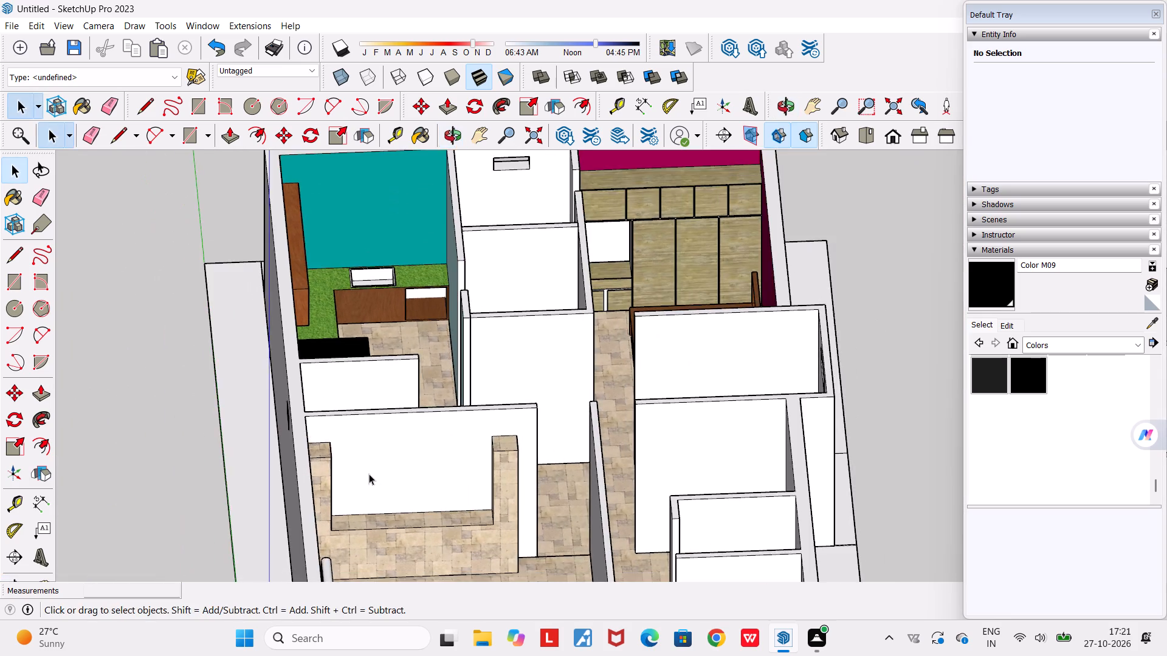
pyautogui.moveTo(366, 471); pyautogui.dragTo(315, 447, button='middle')
pyautogui.scroll(4, 327, 454)
pyautogui.moveTo(333, 471); pyautogui.dragTo(275, 471, button='middle')
pyautogui.scroll(-4, 275, 471)
pyautogui.scroll(3, 306, 498)
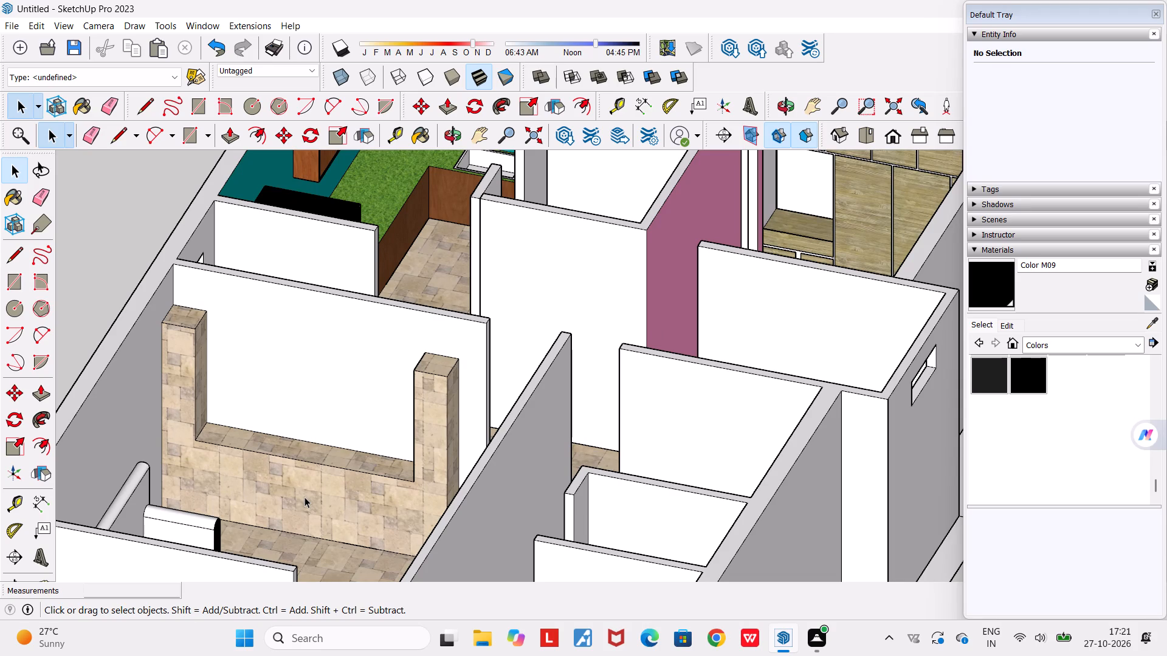
pyautogui.scroll(2, 302, 451)
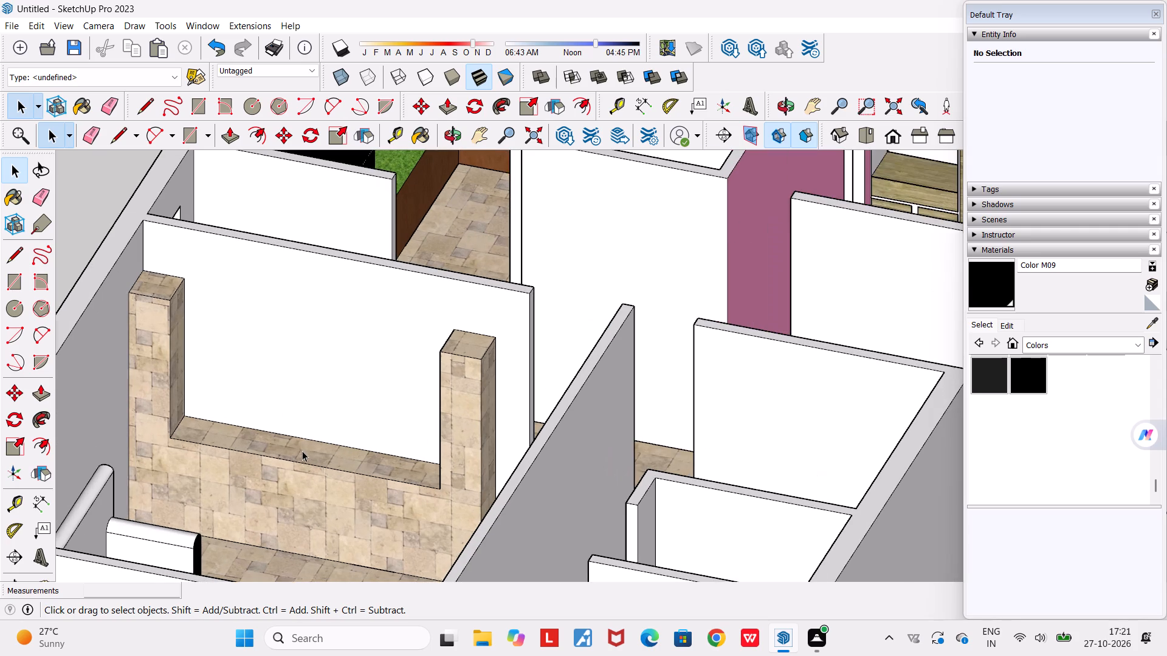
pyautogui.moveTo(271, 491); pyautogui.dragTo(409, 539, button='middle')
pyautogui.scroll(-3, 408, 539)
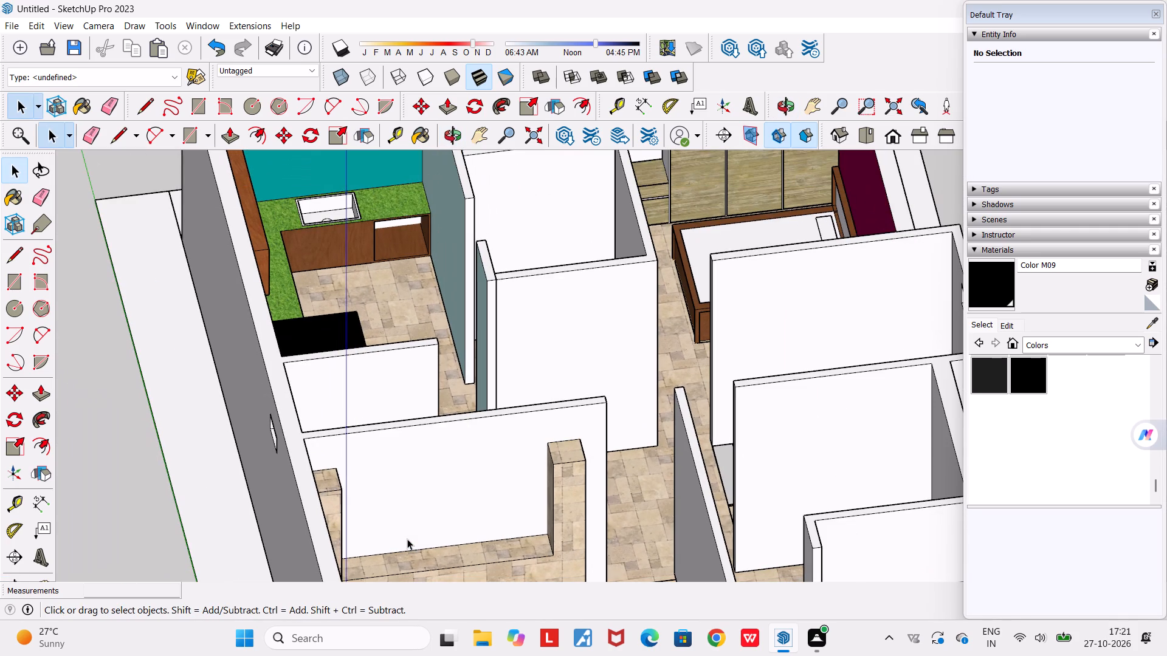
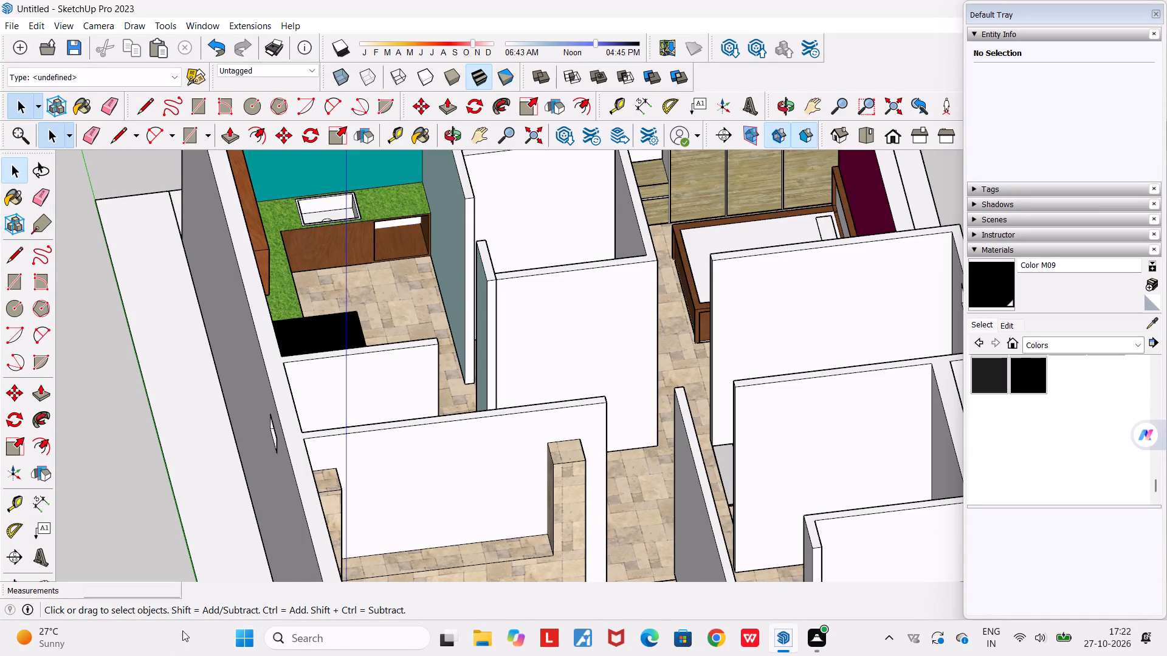
# Inspect the tile-textured living-room unit, its low ledge and both end pillars from several angles and distances.
pyautogui.moveTo(370, 537); pyautogui.dragTo(284, 534, button='middle')
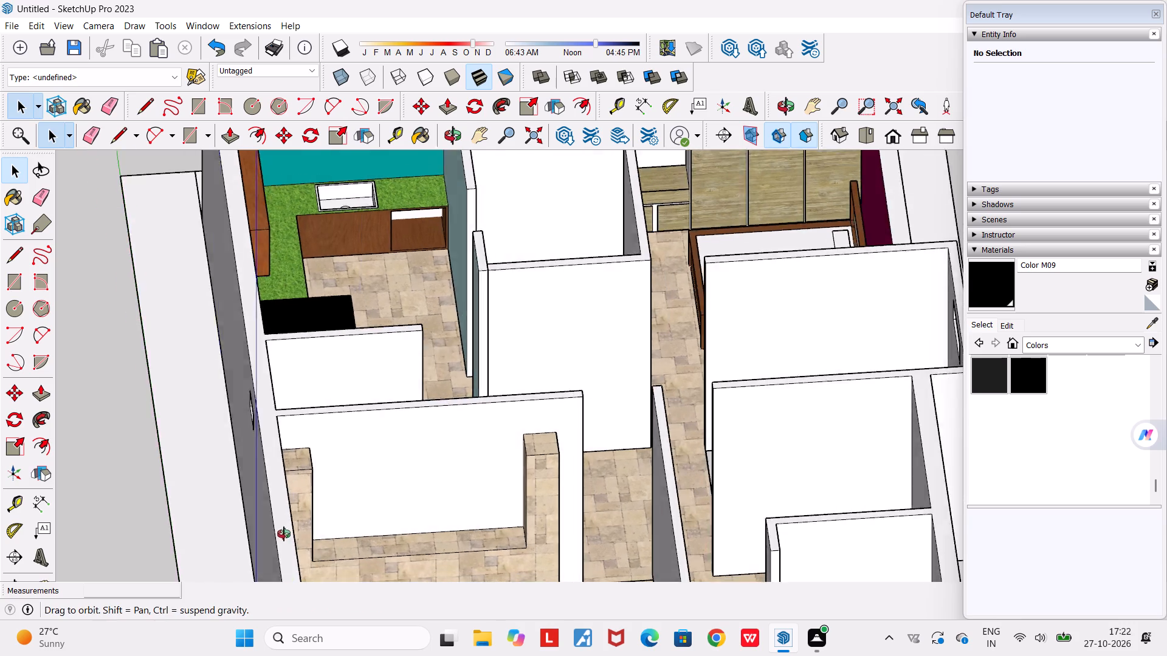
pyautogui.moveTo(284, 534); pyautogui.dragTo(261, 525, button='middle')
pyautogui.scroll(6, 278, 500)
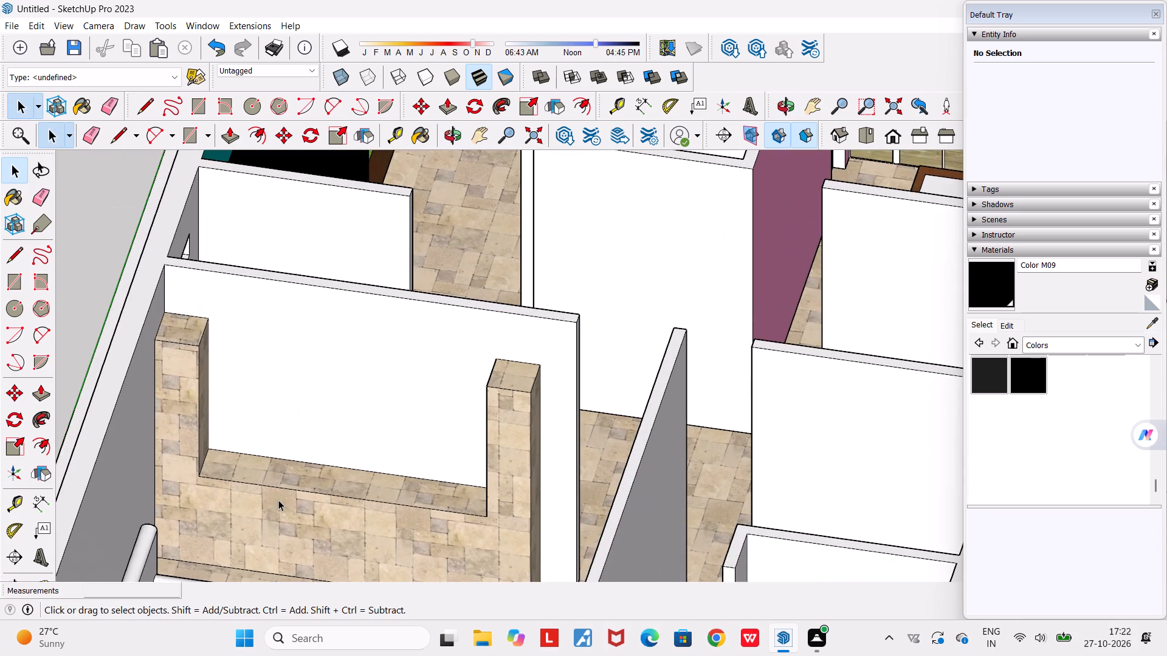
pyautogui.moveTo(278, 500); pyautogui.dragTo(311, 515, button='middle')
pyautogui.scroll(-2, 311, 515)
pyautogui.scroll(1, 311, 515)
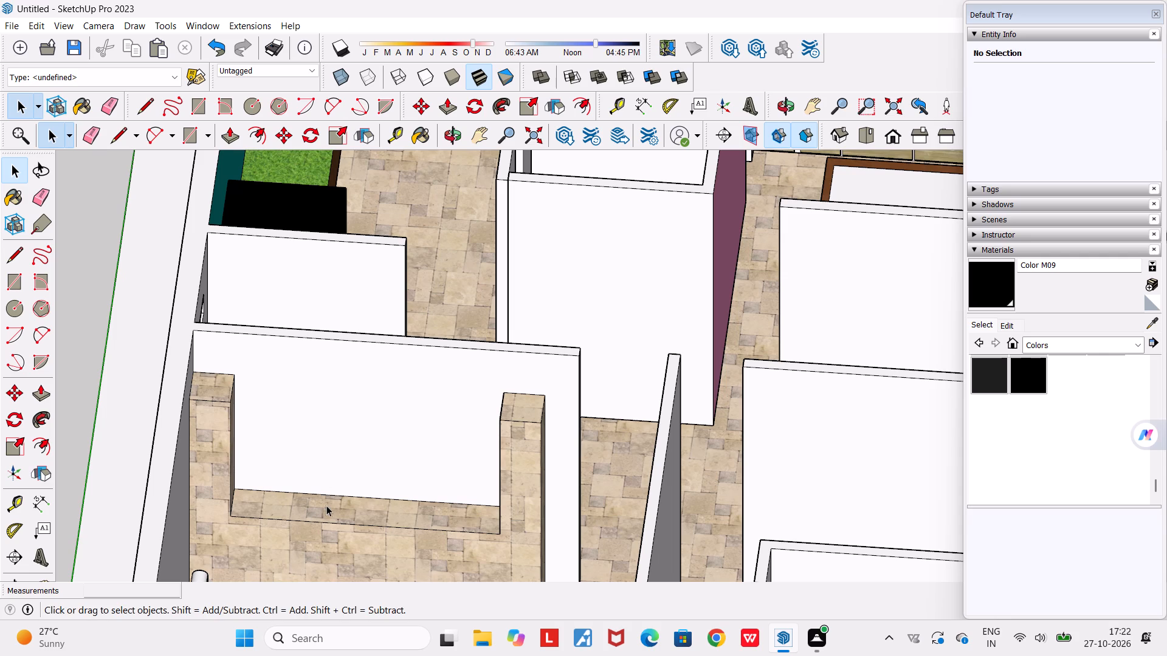
pyautogui.scroll(2, 310, 499)
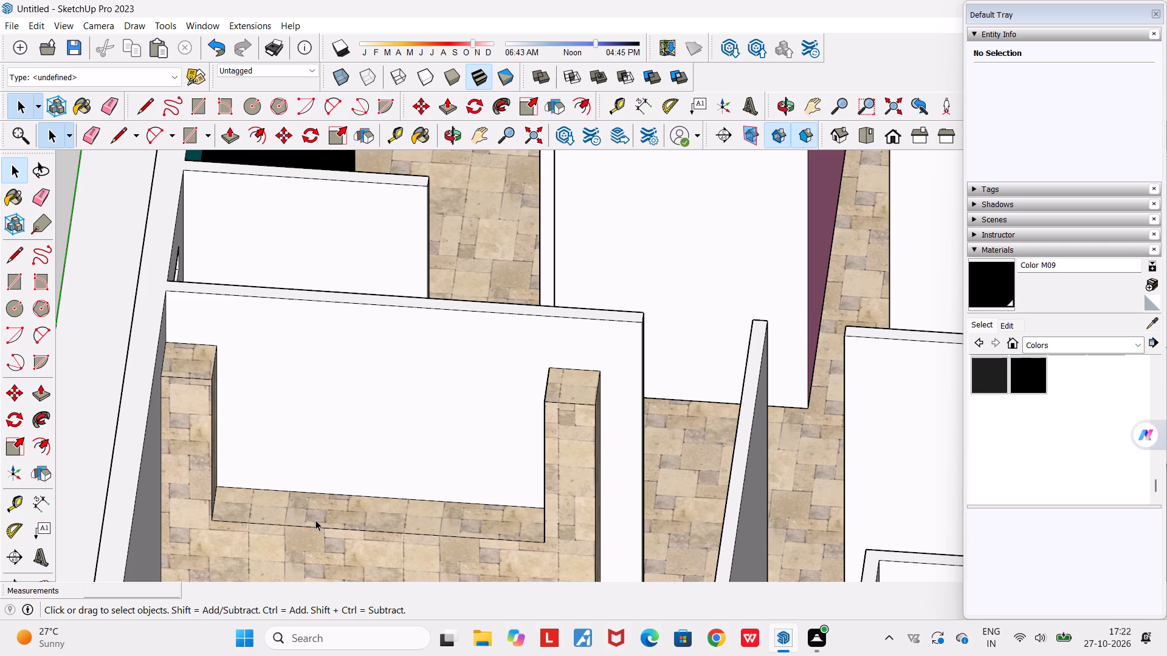
pyautogui.scroll(2, 315, 520)
pyautogui.moveTo(309, 517); pyautogui.dragTo(280, 503, button='middle')
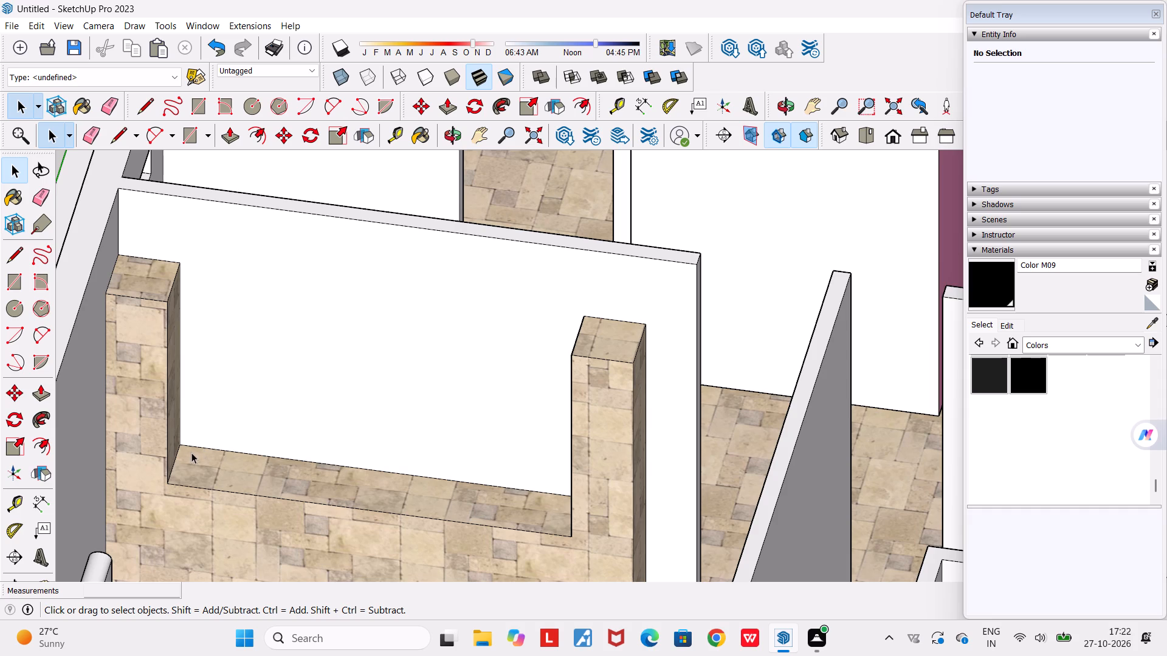
pyautogui.scroll(4, 199, 469)
pyautogui.moveTo(201, 469); pyautogui.dragTo(246, 493, button='middle')
pyautogui.scroll(-3, 246, 493)
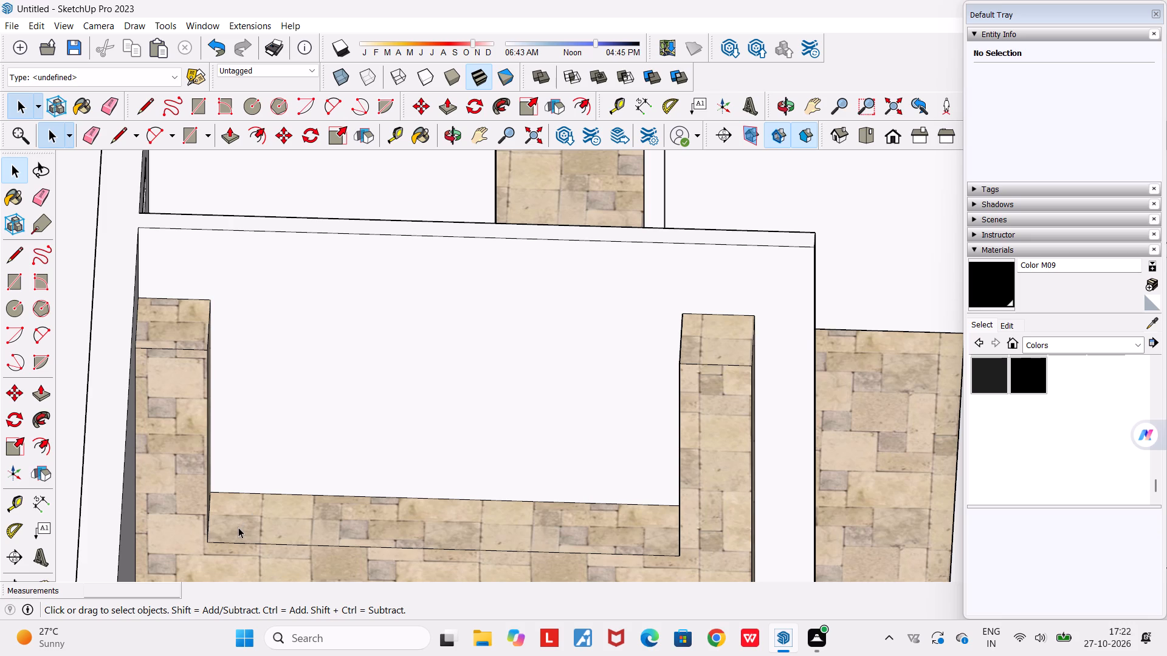
pyautogui.scroll(-1, 238, 527)
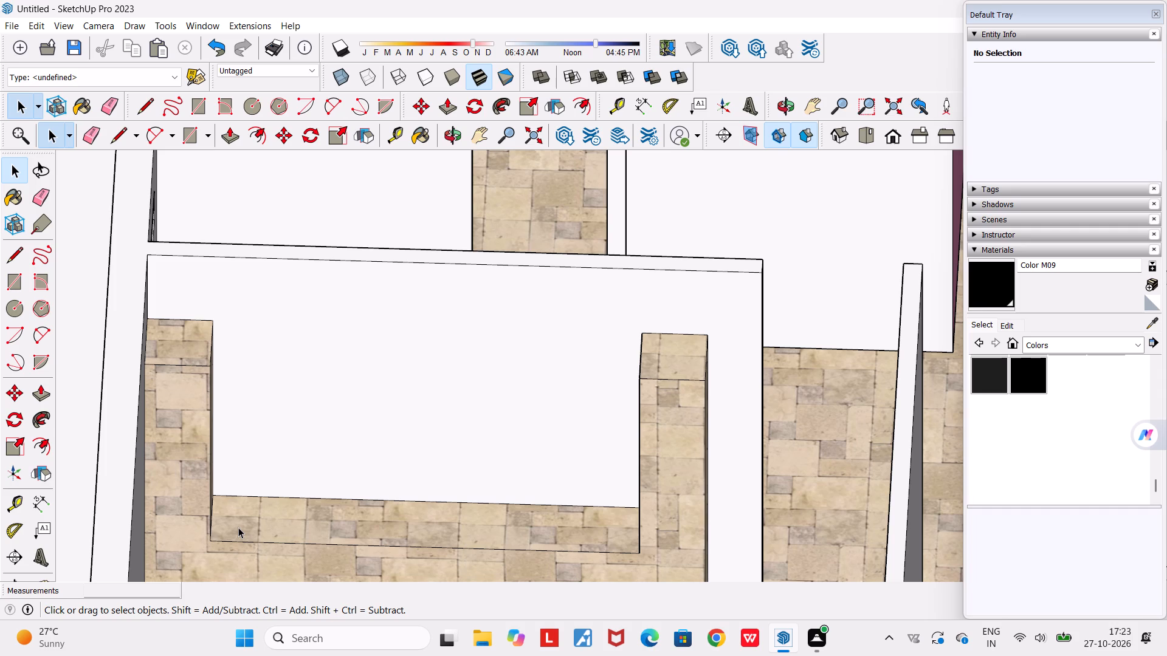
pyautogui.moveTo(243, 524); pyautogui.dragTo(314, 468, button='middle')
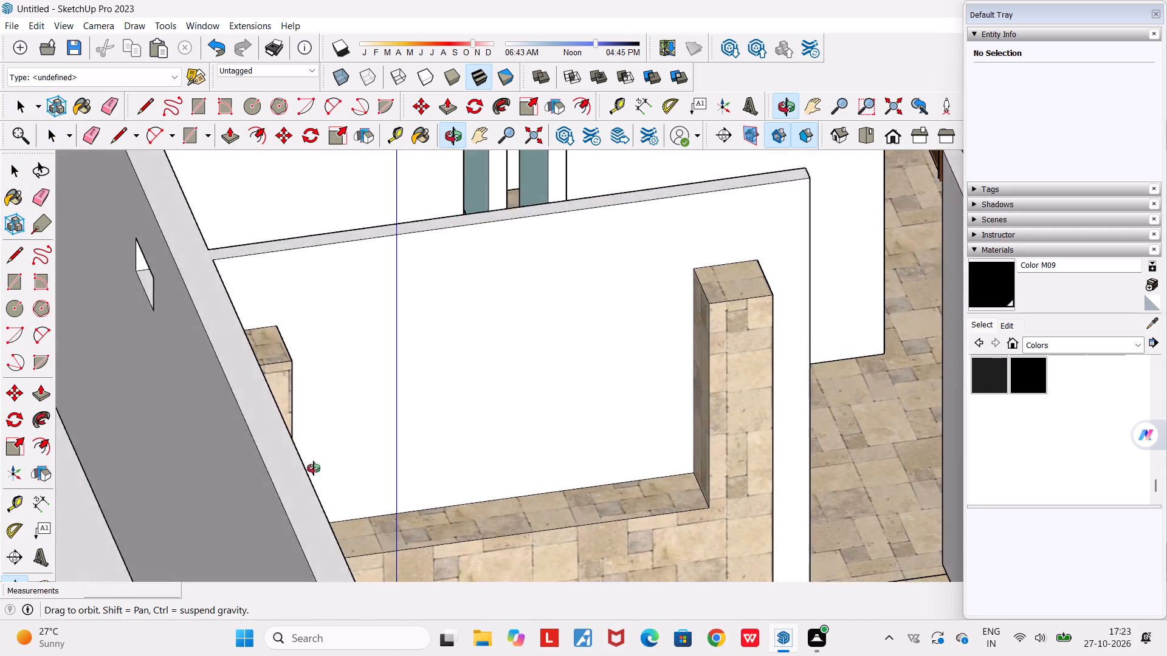
pyautogui.moveTo(314, 468); pyautogui.dragTo(246, 484, button='middle')
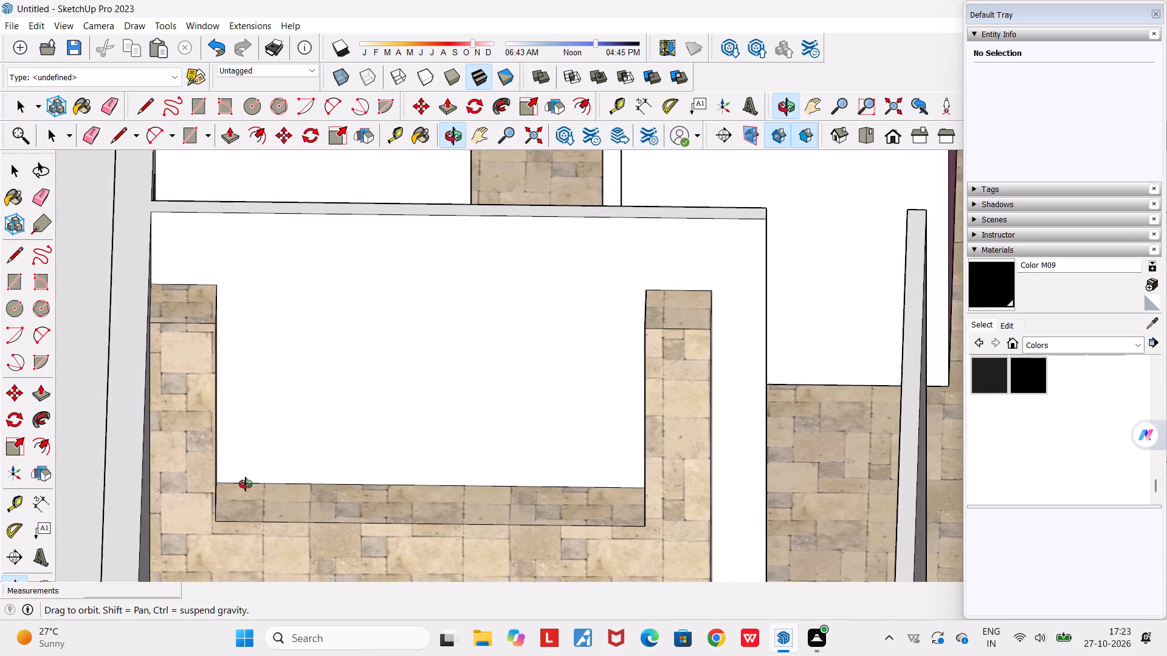
pyautogui.moveTo(246, 484); pyautogui.dragTo(213, 481, button='middle')
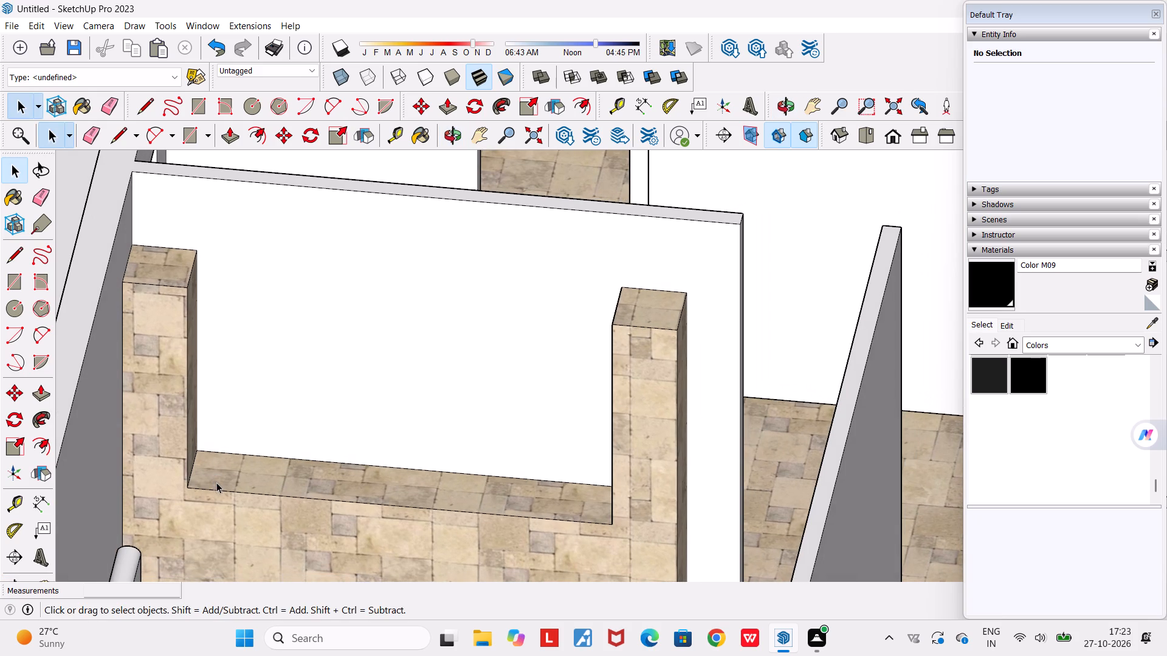
pyautogui.scroll(1, 216, 482)
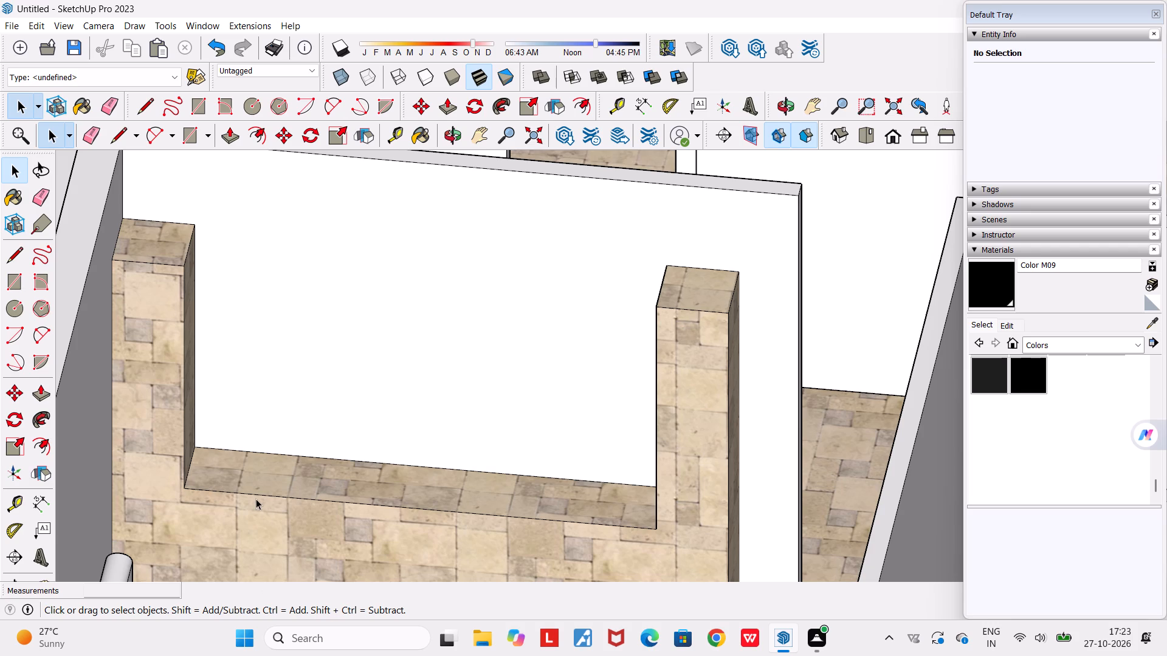
pyautogui.scroll(-1, 256, 499)
pyautogui.moveTo(256, 499); pyautogui.dragTo(233, 530, button='middle')
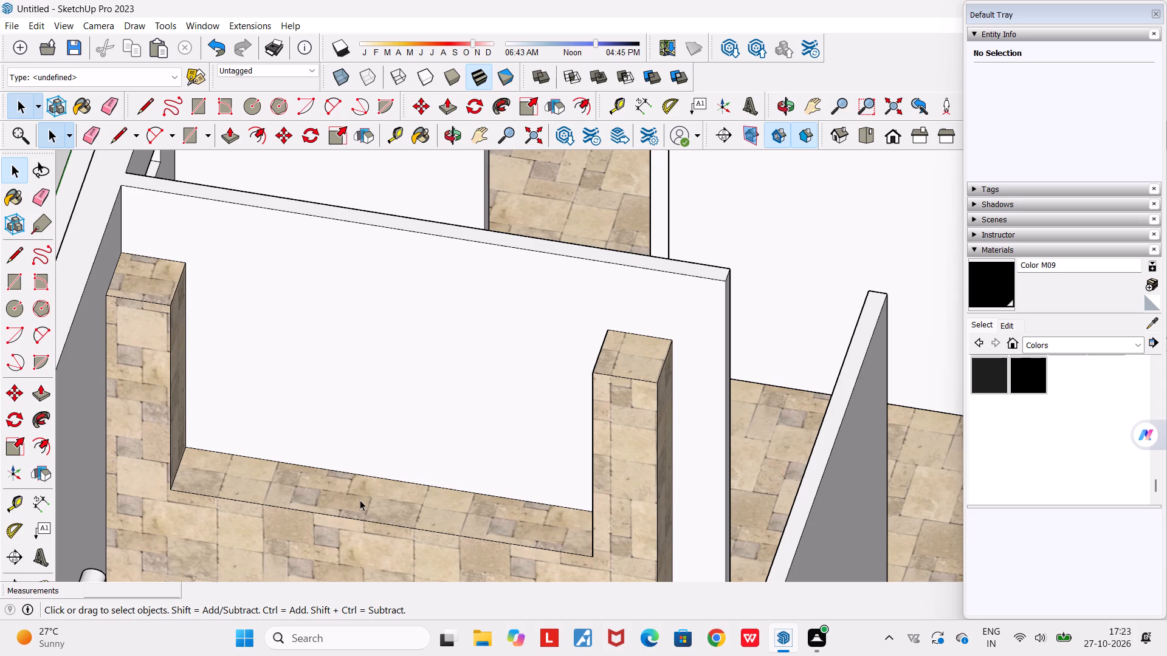
pyautogui.moveTo(367, 538); pyautogui.dragTo(411, 530, button='middle')
pyautogui.scroll(1, 405, 527)
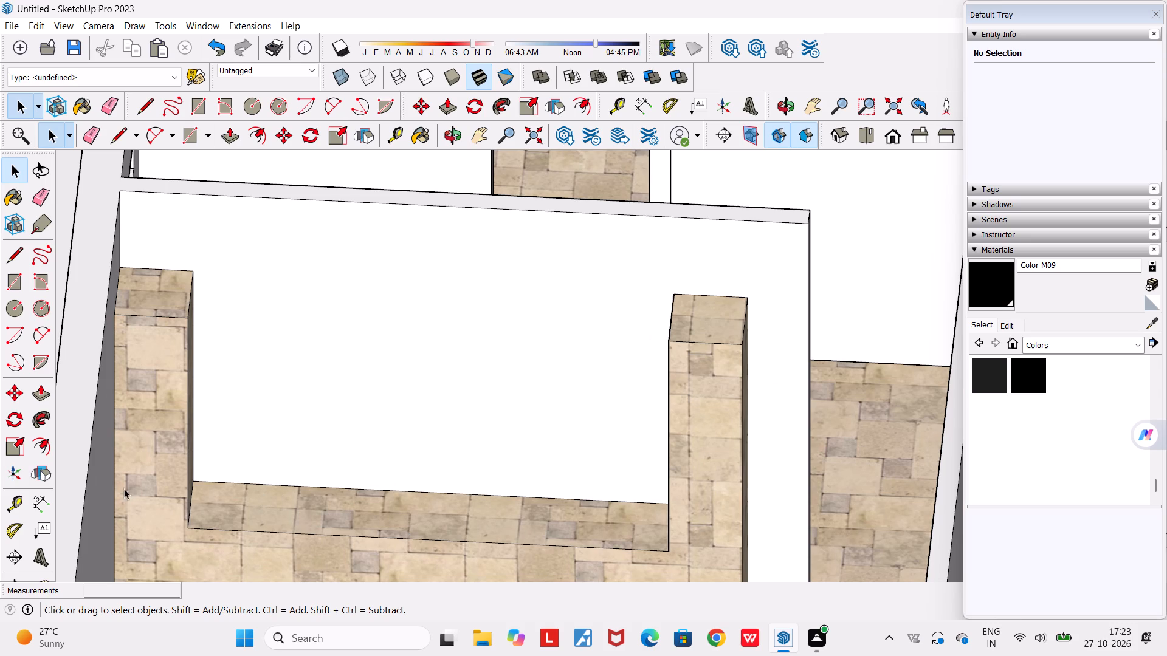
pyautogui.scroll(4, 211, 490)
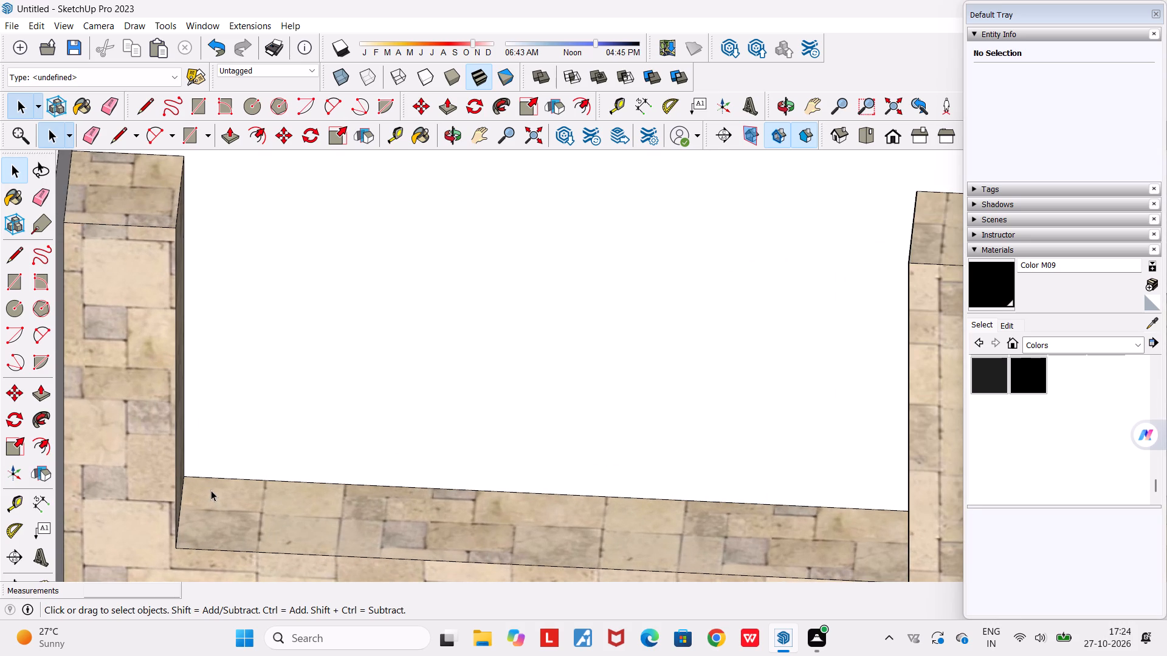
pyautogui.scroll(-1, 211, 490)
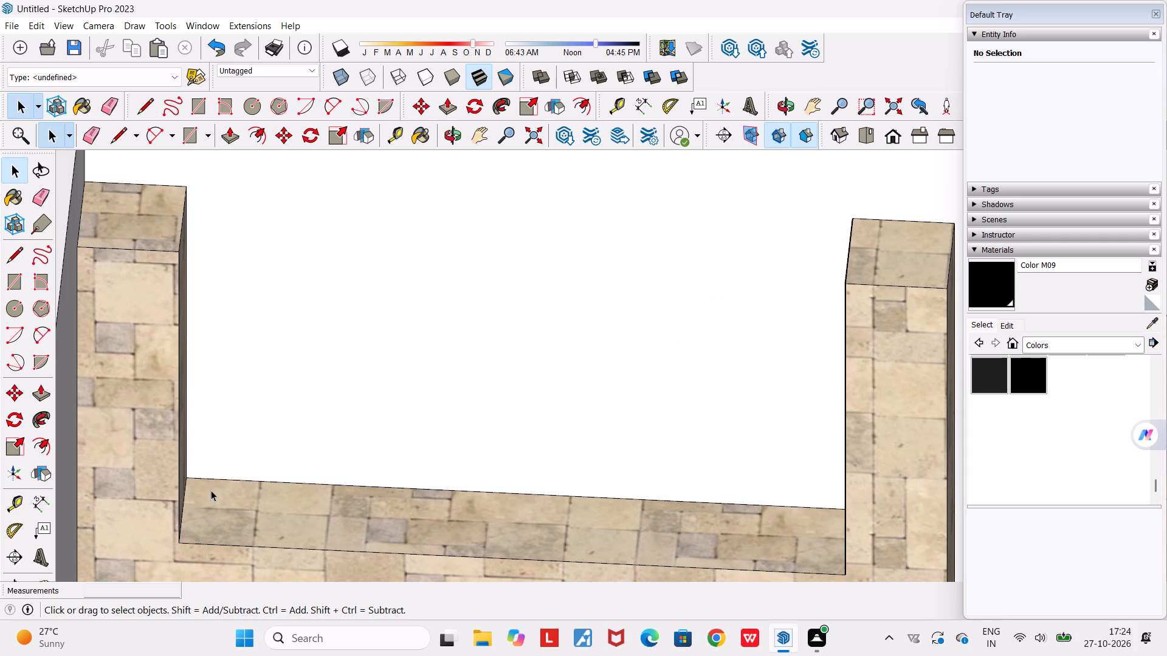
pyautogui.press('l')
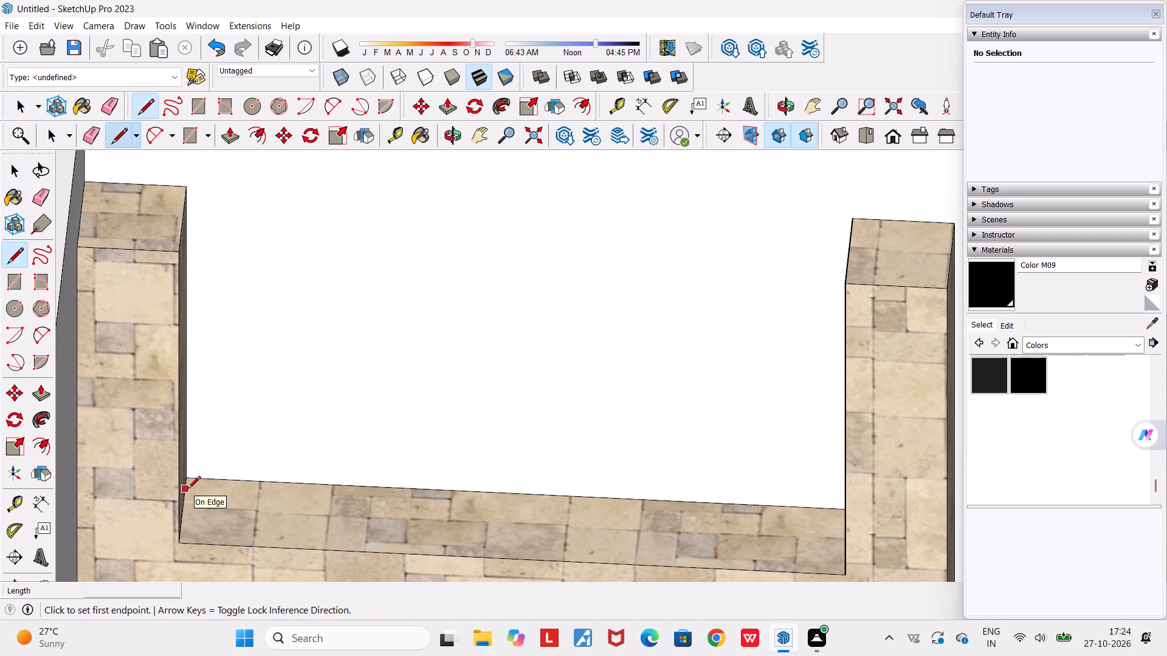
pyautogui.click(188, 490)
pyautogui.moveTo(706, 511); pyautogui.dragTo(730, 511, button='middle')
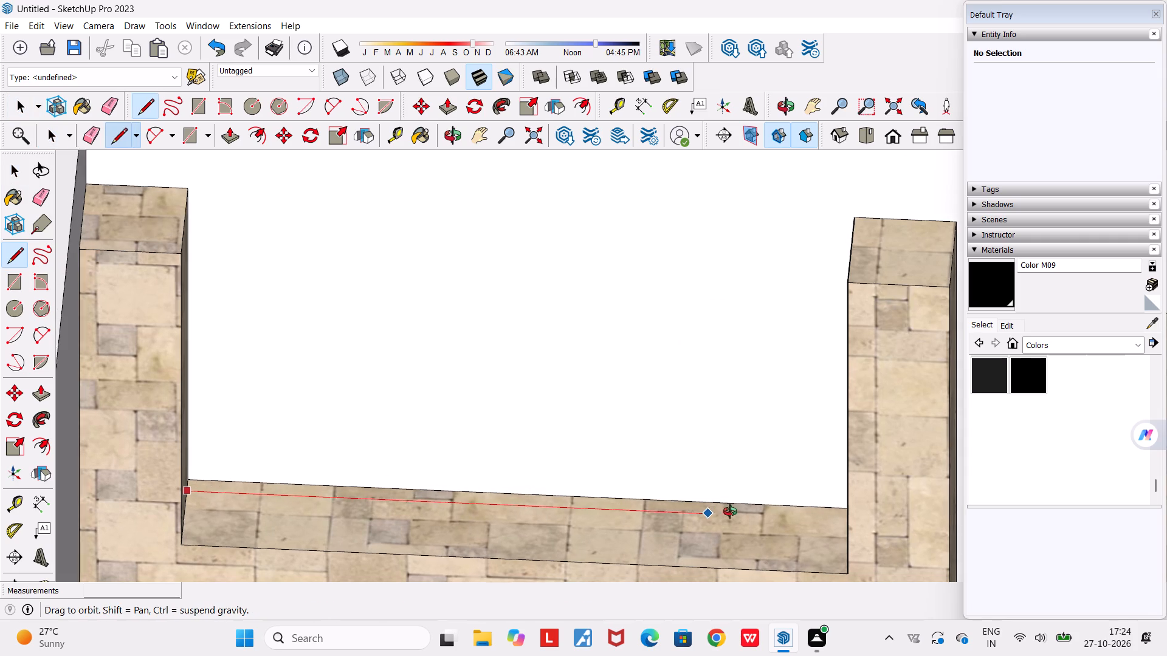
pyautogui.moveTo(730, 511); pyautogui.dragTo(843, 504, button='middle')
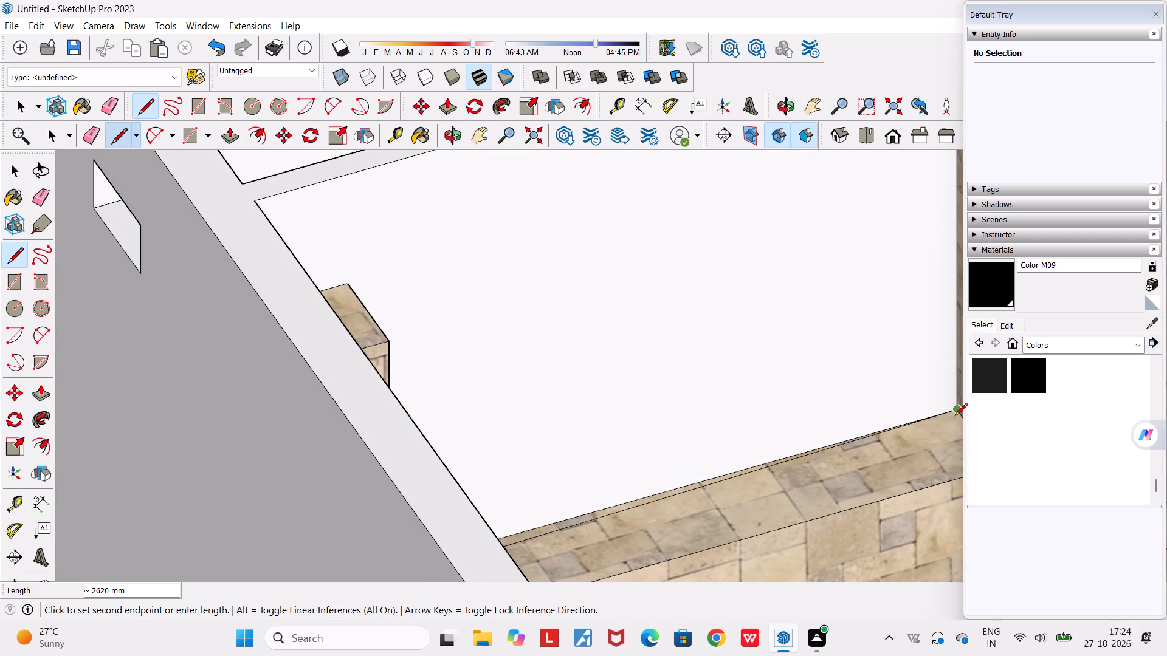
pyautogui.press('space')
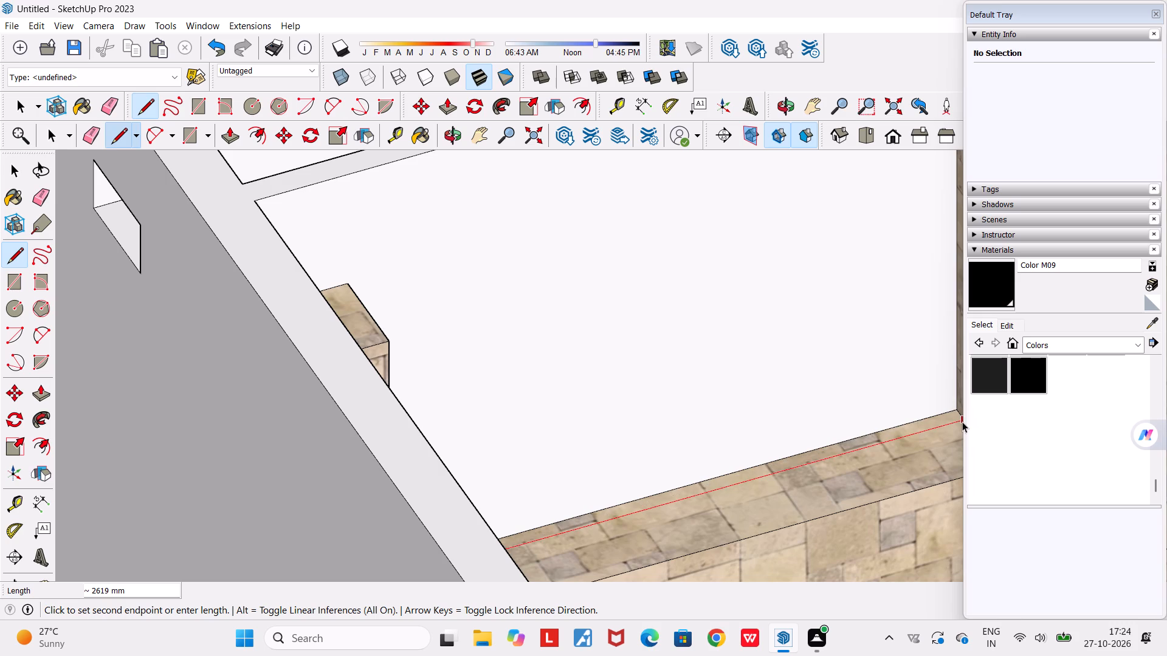
# Review the two-pillar unit against the partition wall and in relation to the surrounding living room and adjacent rooms.
pyautogui.moveTo(854, 459); pyautogui.dragTo(601, 472, button='middle')
pyautogui.scroll(-4, 601, 472)
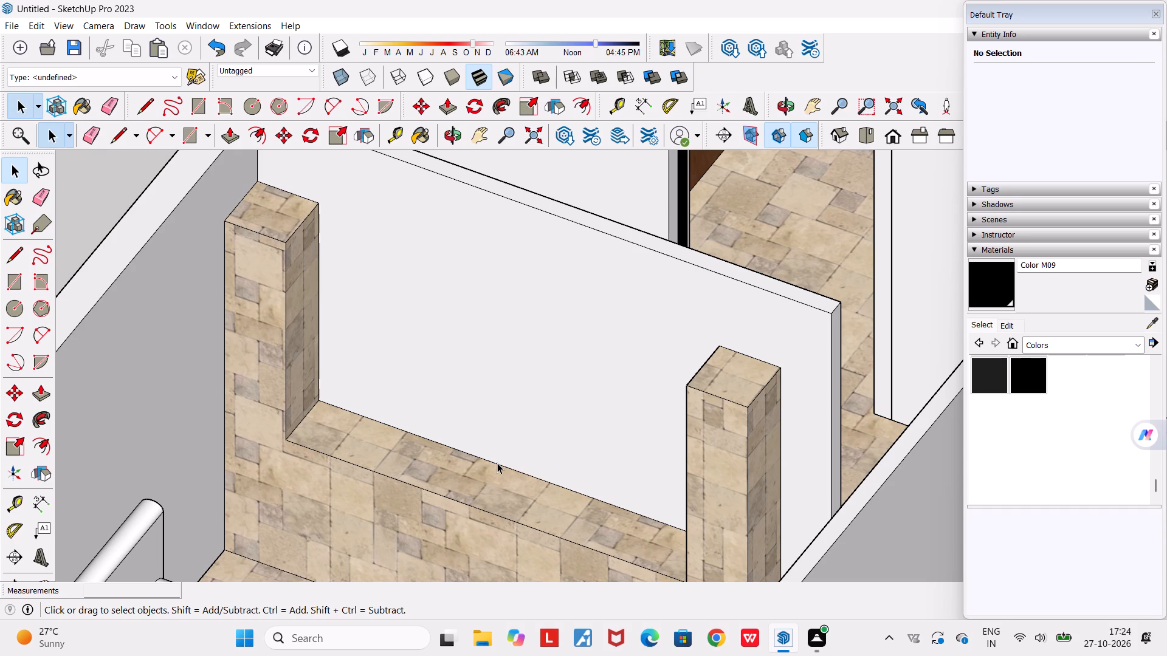
pyautogui.scroll(-2, 497, 463)
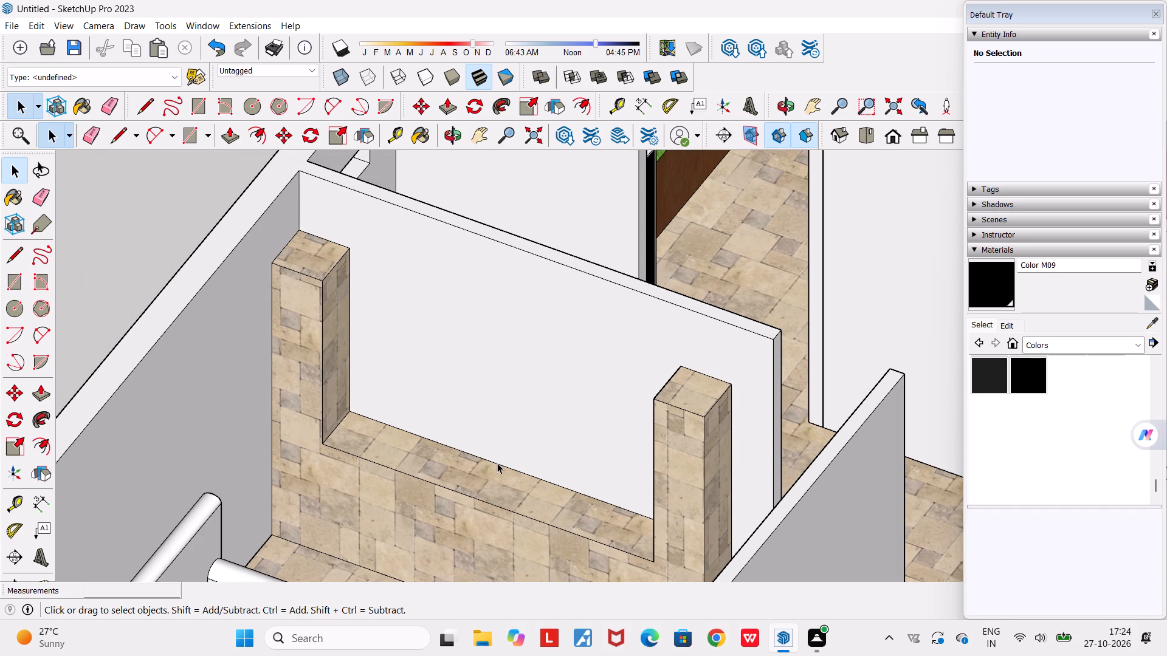
pyautogui.scroll(-4, 497, 463)
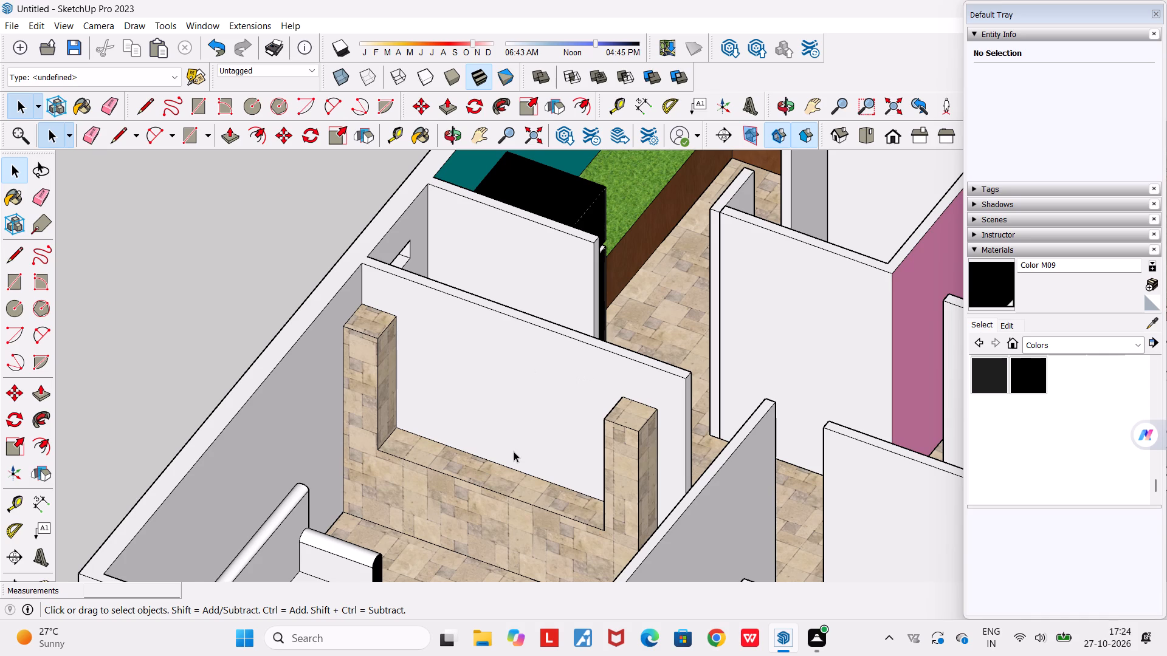
pyautogui.scroll(-2, 514, 451)
pyautogui.moveTo(515, 473); pyautogui.dragTo(655, 547, button='middle')
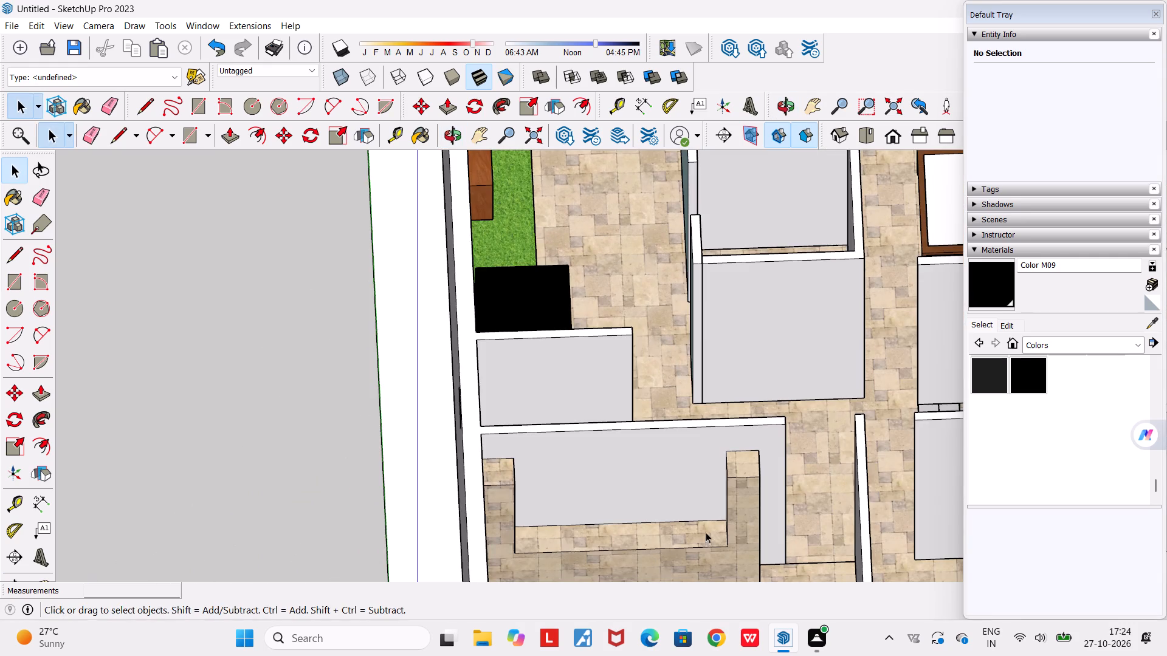
pyautogui.moveTo(706, 532); pyautogui.dragTo(751, 510, button='middle')
pyautogui.scroll(4, 727, 498)
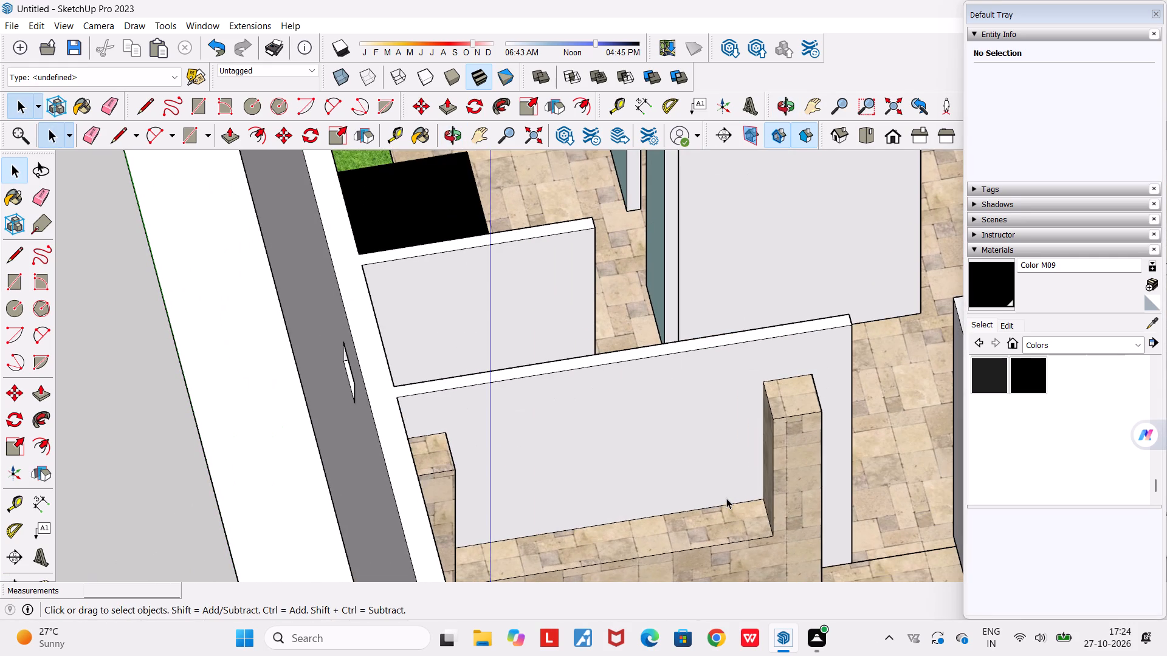
pyautogui.scroll(1, 571, 548)
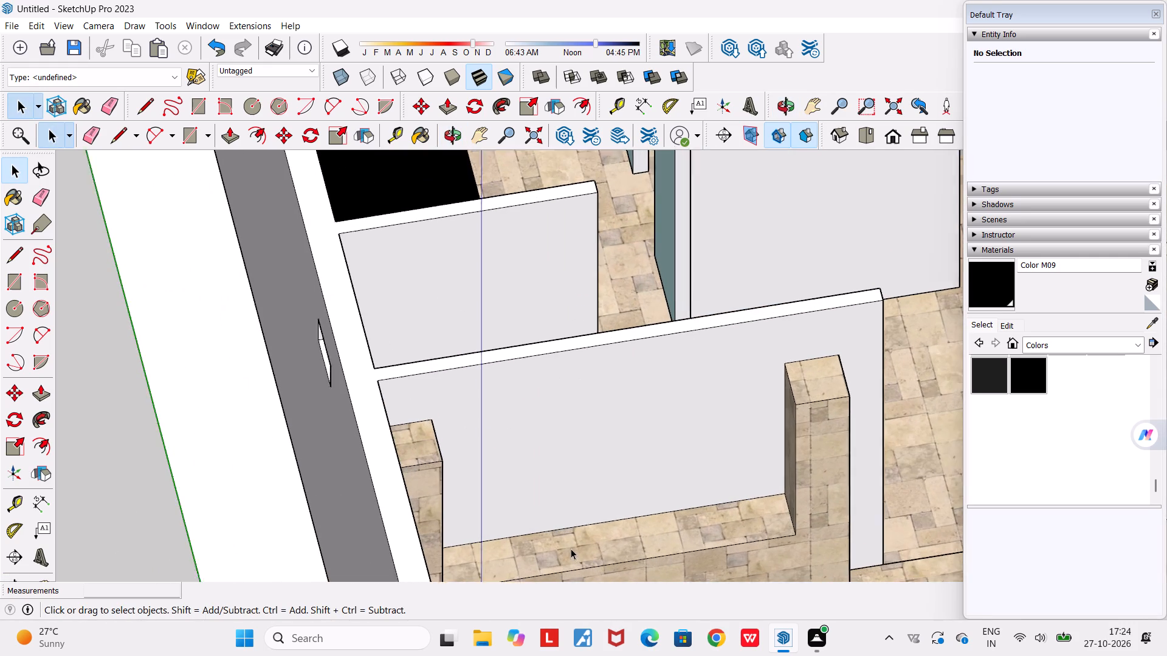
pyautogui.scroll(1, 571, 548)
pyautogui.moveTo(574, 552); pyautogui.dragTo(461, 487, button='middle')
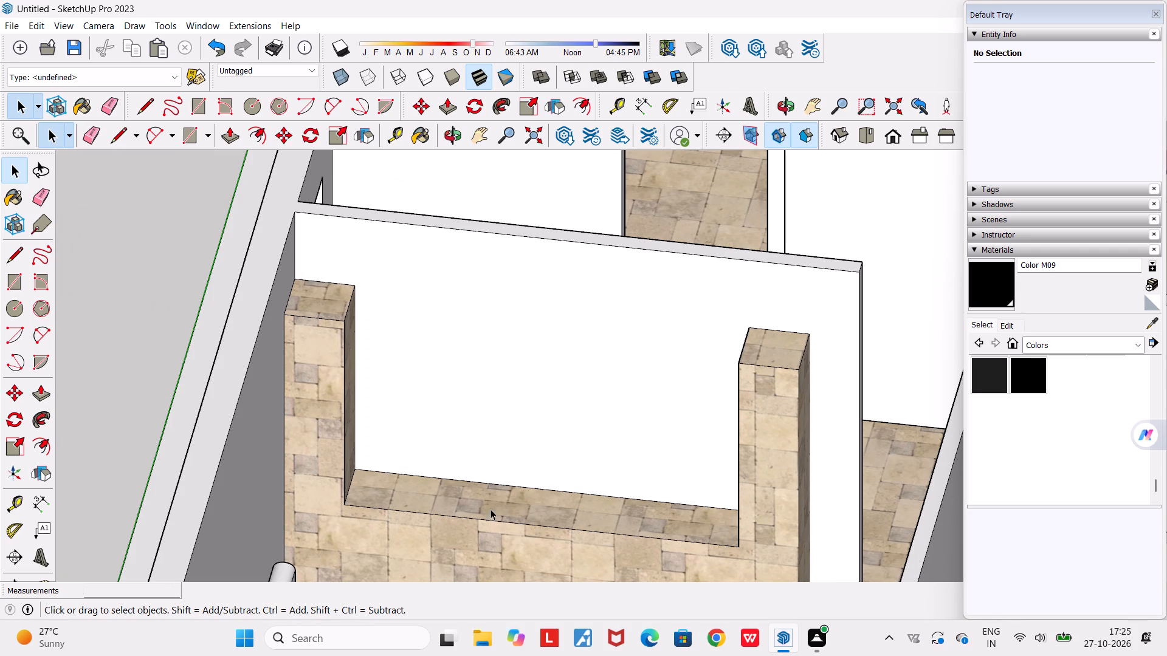
pyautogui.scroll(3, 424, 544)
pyautogui.scroll(-5, 429, 456)
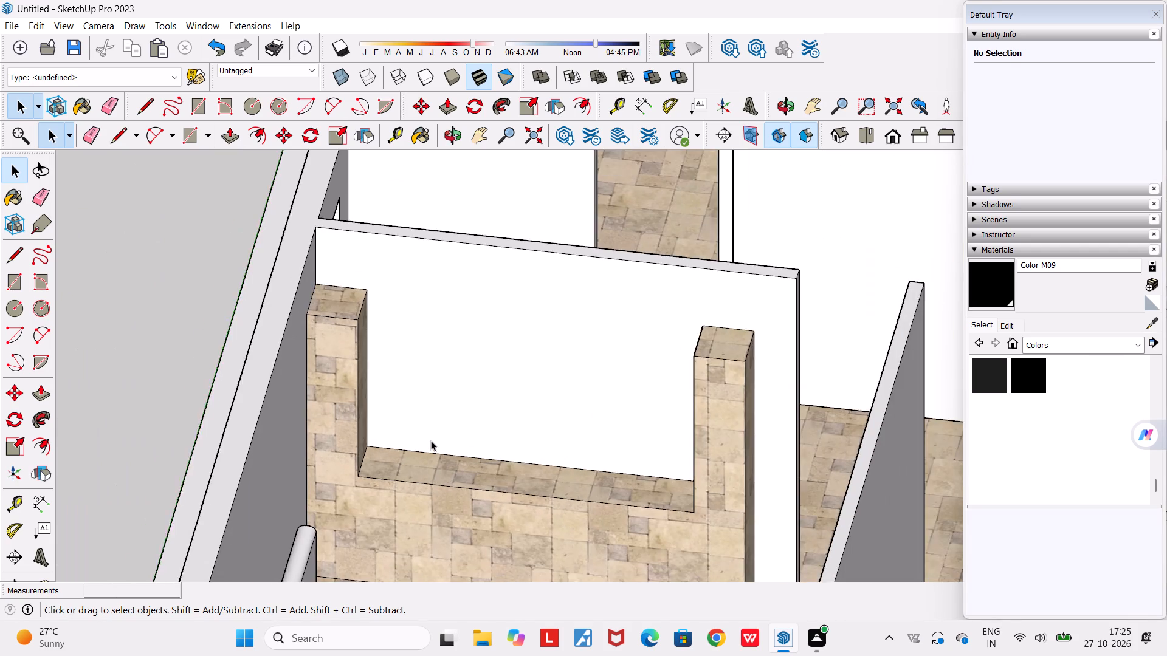
pyautogui.scroll(-4, 431, 439)
pyautogui.moveTo(452, 504); pyautogui.dragTo(496, 536, button='middle')
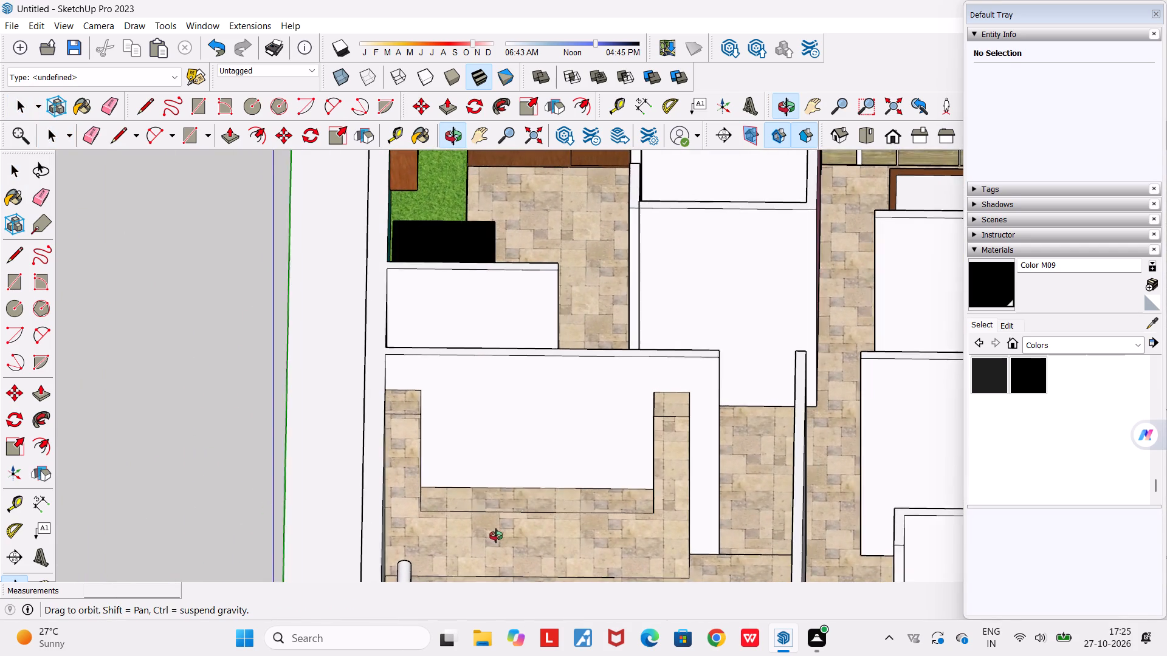
pyautogui.moveTo(496, 536); pyautogui.dragTo(495, 536, button='middle')
pyautogui.scroll(3, 473, 498)
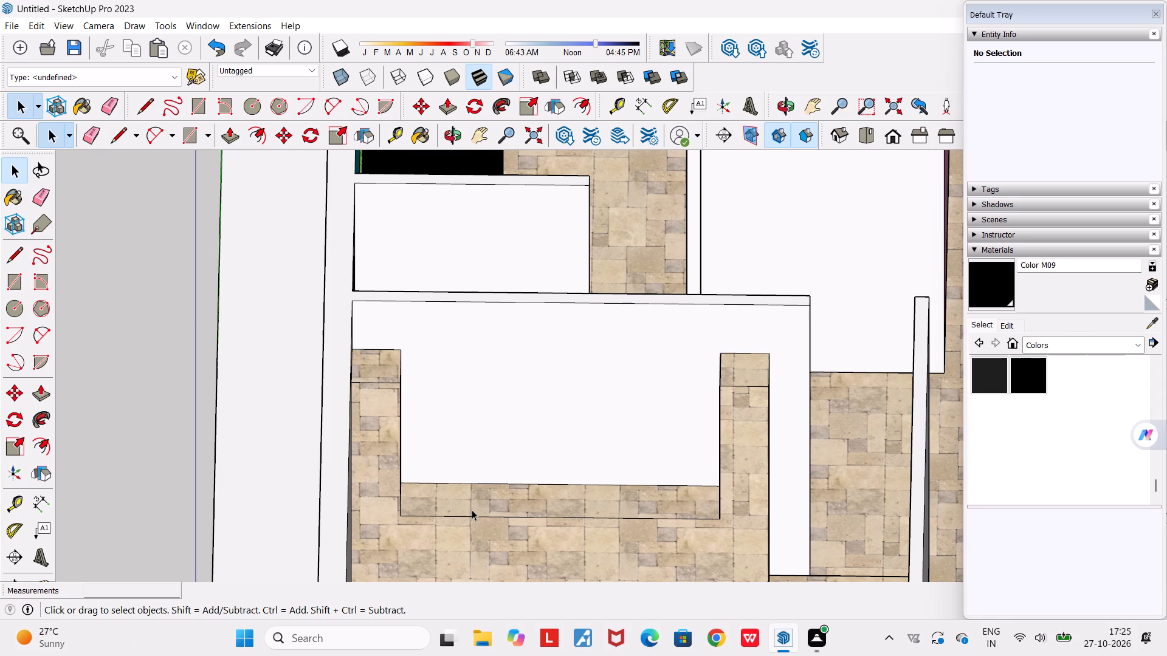
pyautogui.scroll(-3, 469, 508)
pyautogui.moveTo(469, 508); pyautogui.dragTo(406, 504, button='middle')
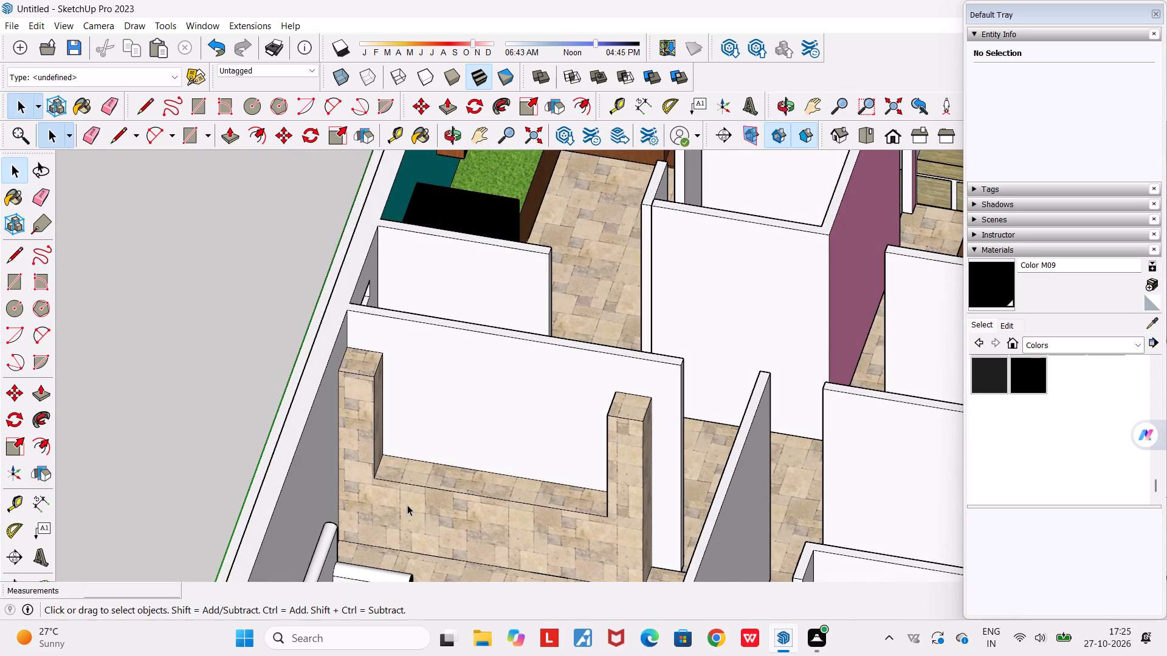
pyautogui.scroll(1, 407, 505)
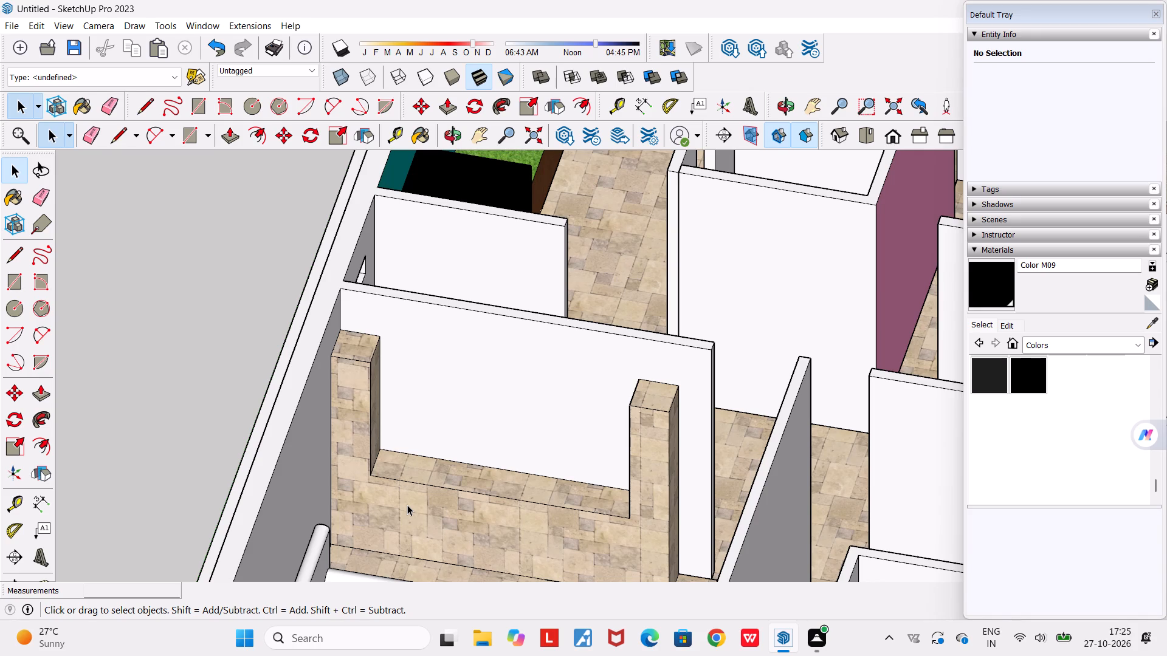
pyautogui.scroll(-2, 442, 482)
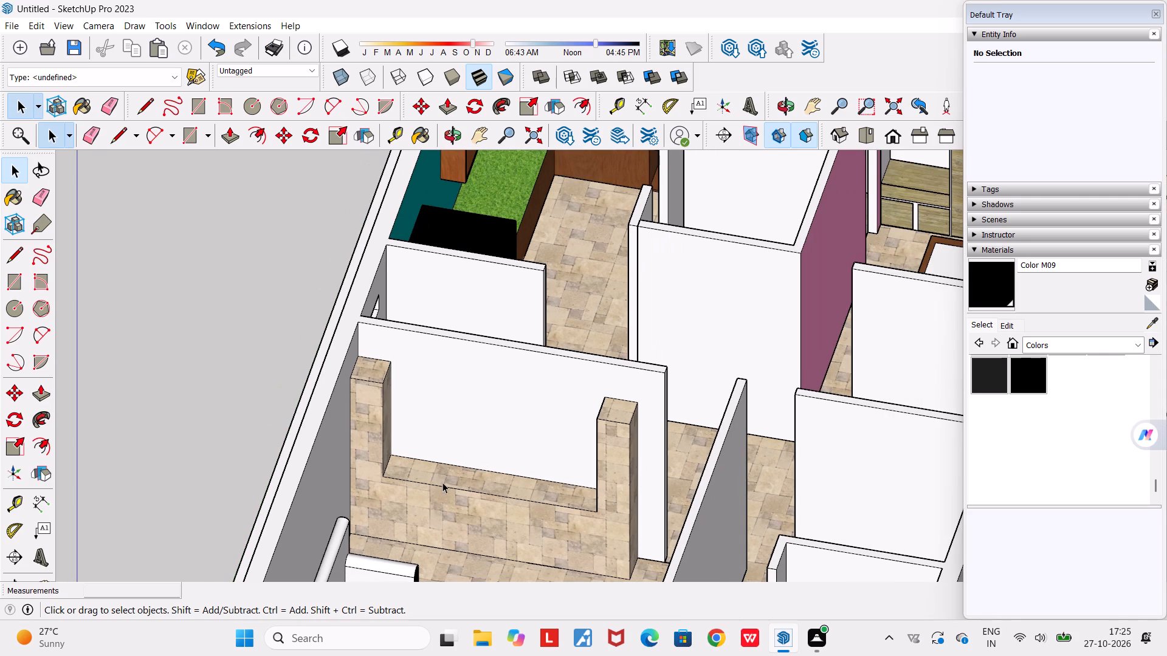
pyautogui.moveTo(444, 483); pyautogui.dragTo(469, 499, button='middle')
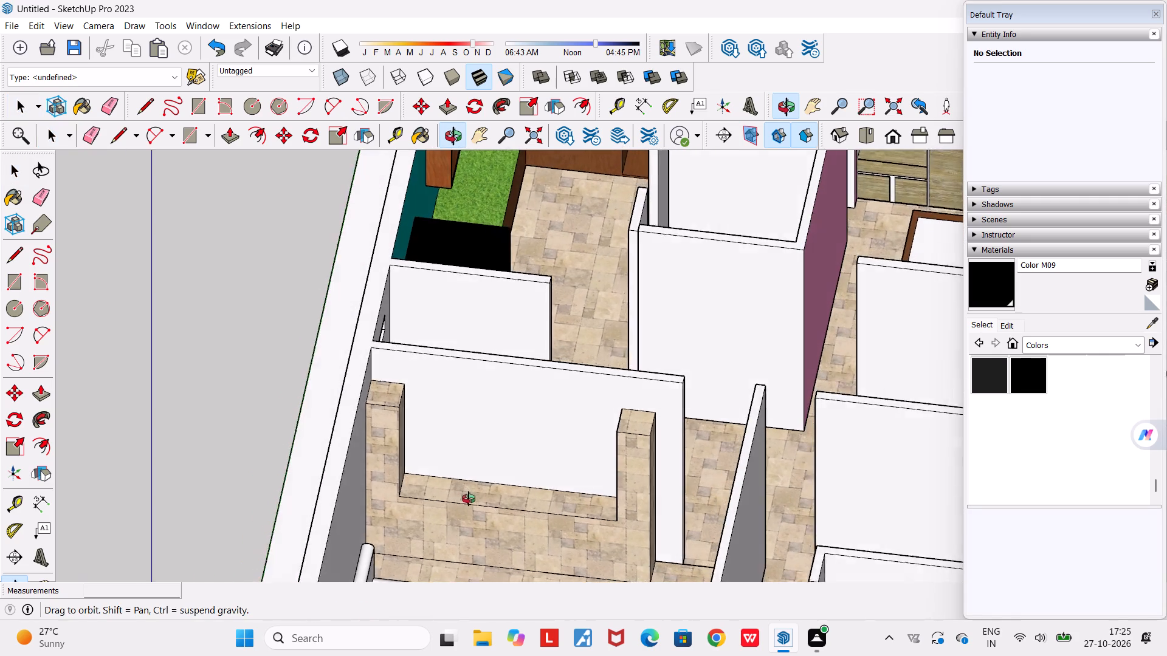
pyautogui.moveTo(469, 499); pyautogui.dragTo(469, 506, button='middle')
pyautogui.scroll(-1, 469, 507)
pyautogui.scroll(2, 469, 507)
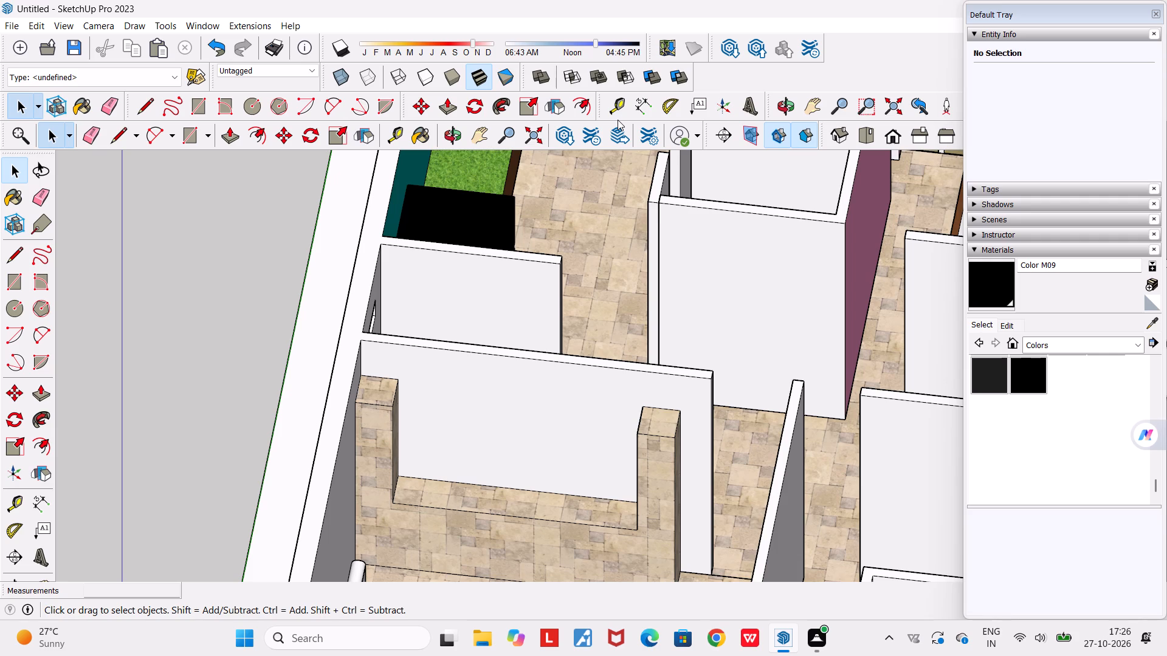
pyautogui.scroll(-4, 554, 251)
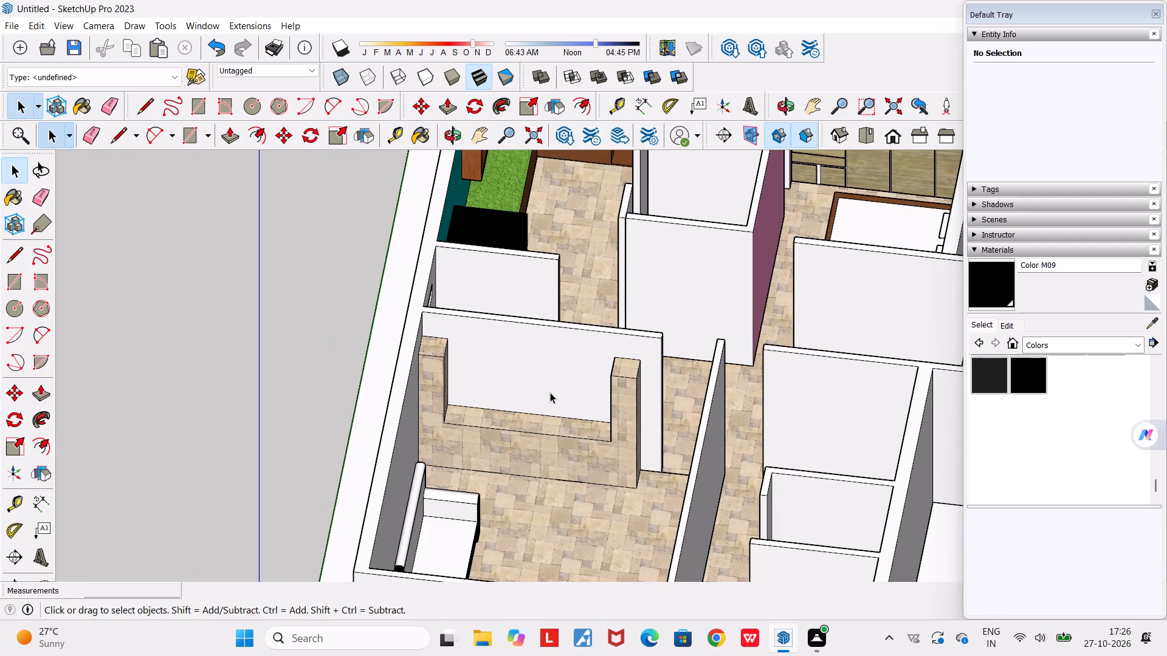
pyautogui.moveTo(557, 395); pyautogui.dragTo(578, 408, button='middle')
pyautogui.scroll(-2, 578, 408)
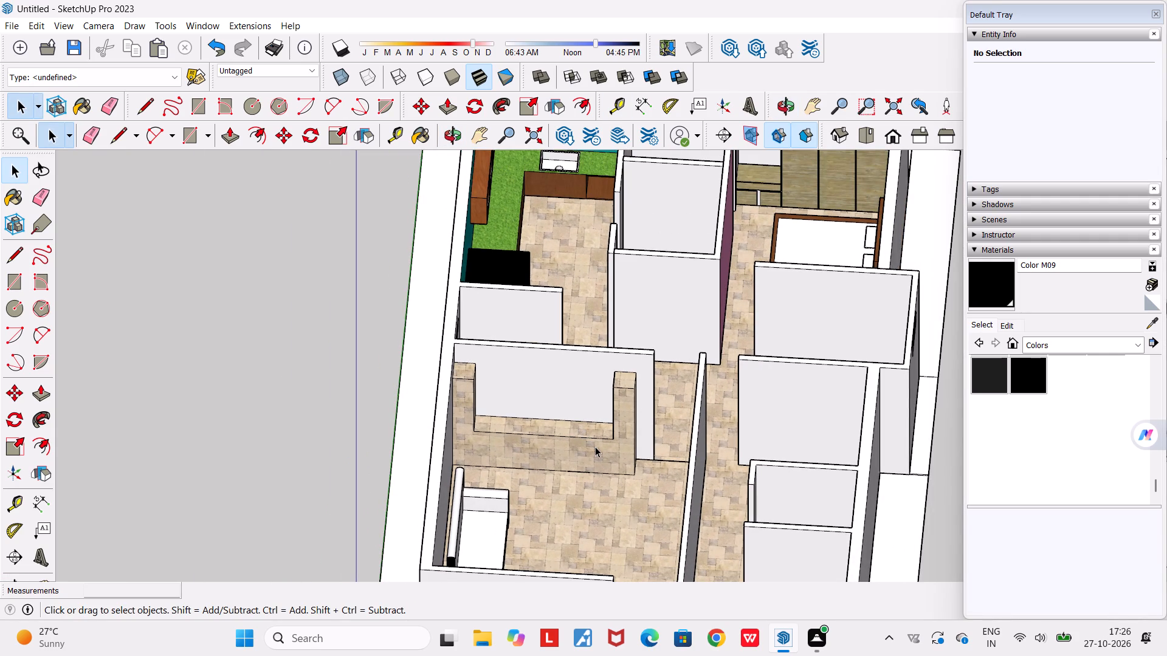
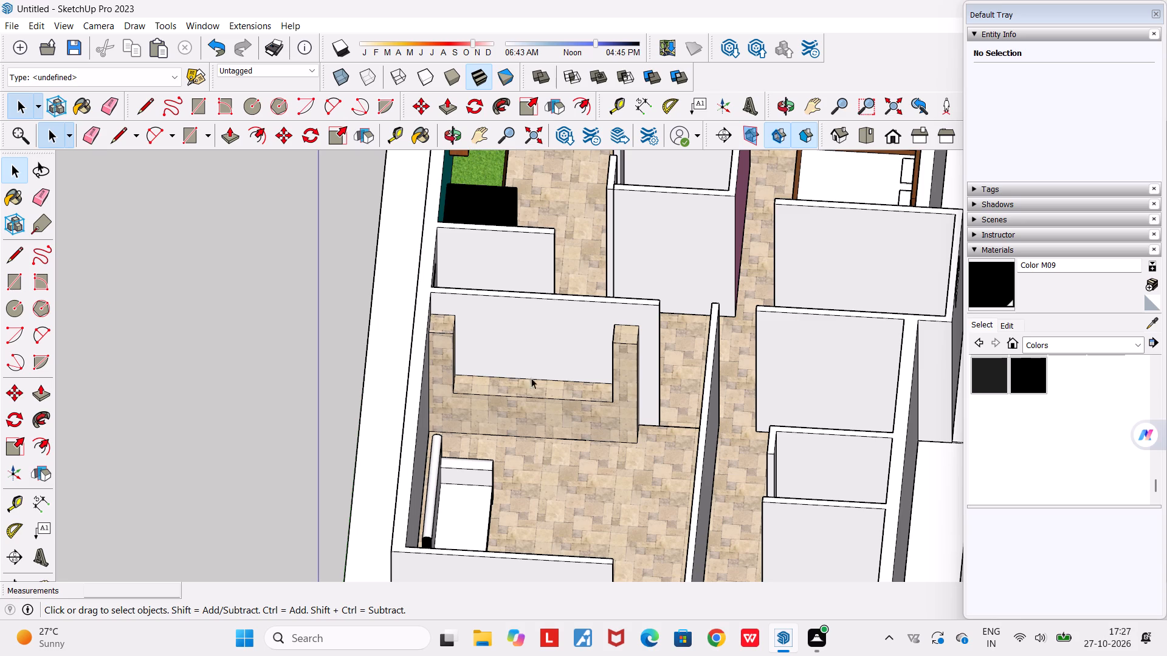
# Inspect the tile-textured living-room unit and its two end pillars from oblique and near-overhead angles.
pyautogui.scroll(3, 500, 378)
pyautogui.moveTo(494, 376); pyautogui.dragTo(473, 366, button='middle')
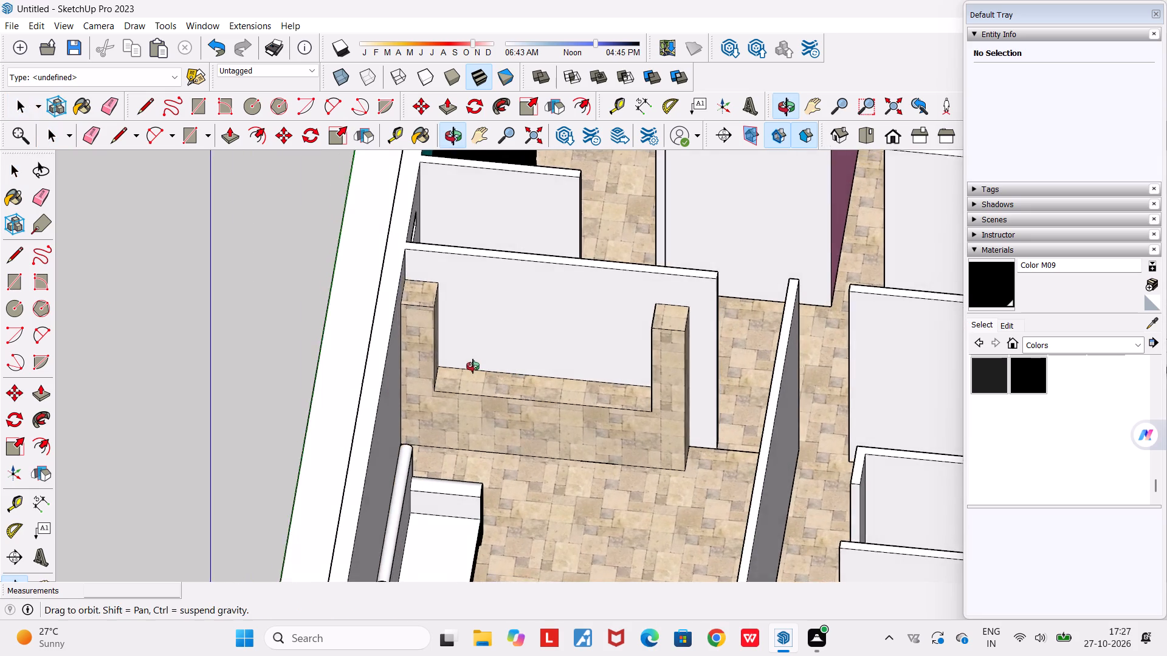
pyautogui.moveTo(473, 366); pyautogui.dragTo(470, 364, button='middle')
pyautogui.scroll(3, 470, 364)
pyautogui.moveTo(486, 380); pyautogui.dragTo(514, 396, button='middle')
pyautogui.scroll(1, 512, 396)
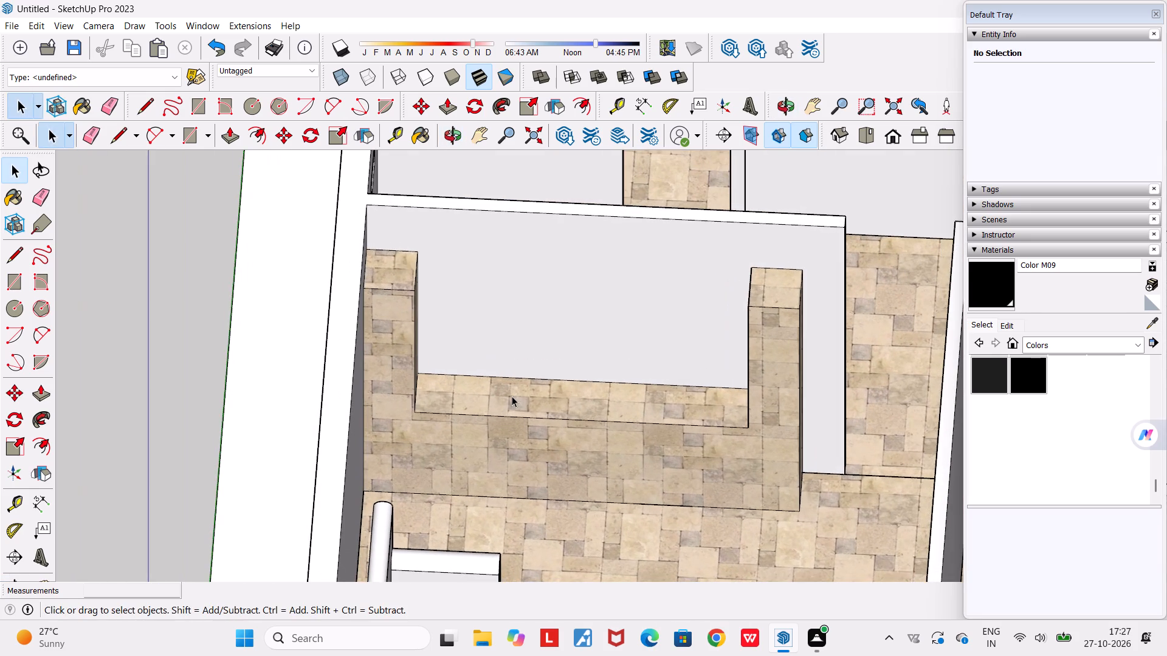
pyautogui.moveTo(512, 396); pyautogui.dragTo(497, 394, button='middle')
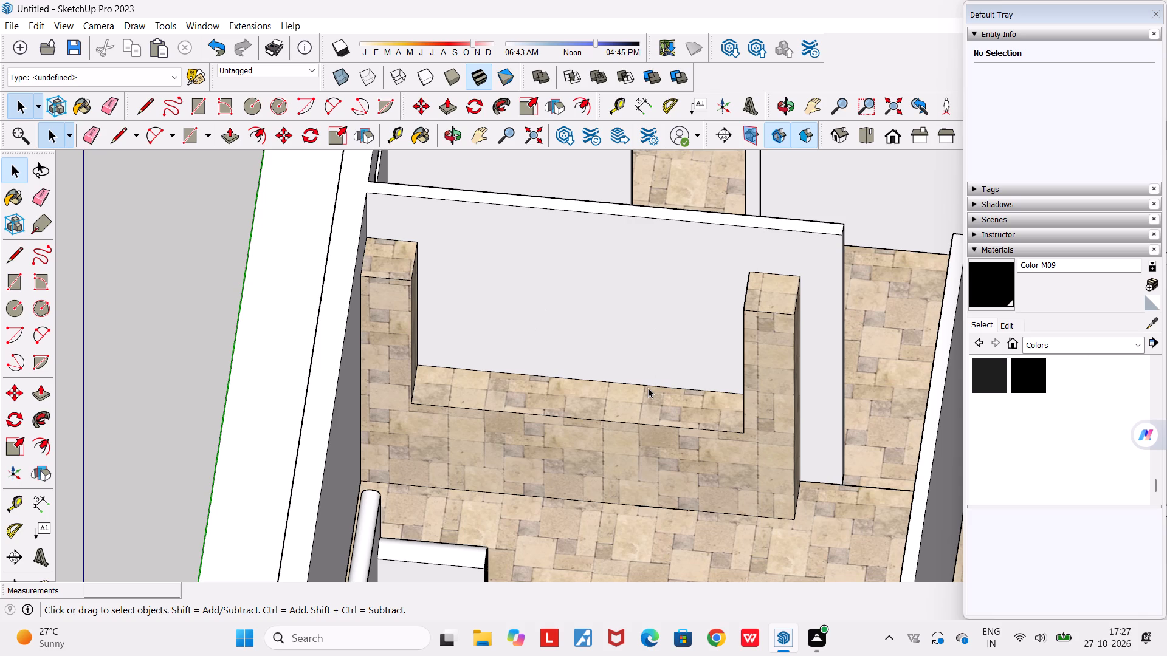
pyautogui.moveTo(622, 395); pyautogui.dragTo(697, 437, button='middle')
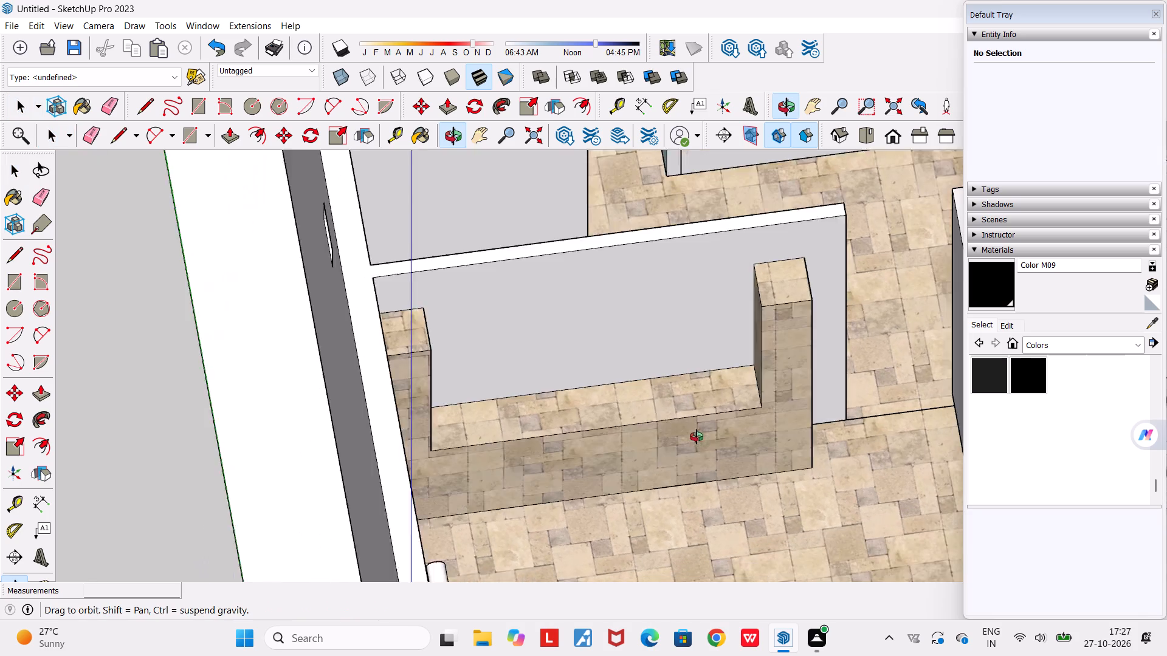
pyautogui.moveTo(697, 437); pyautogui.dragTo(681, 430, button='middle')
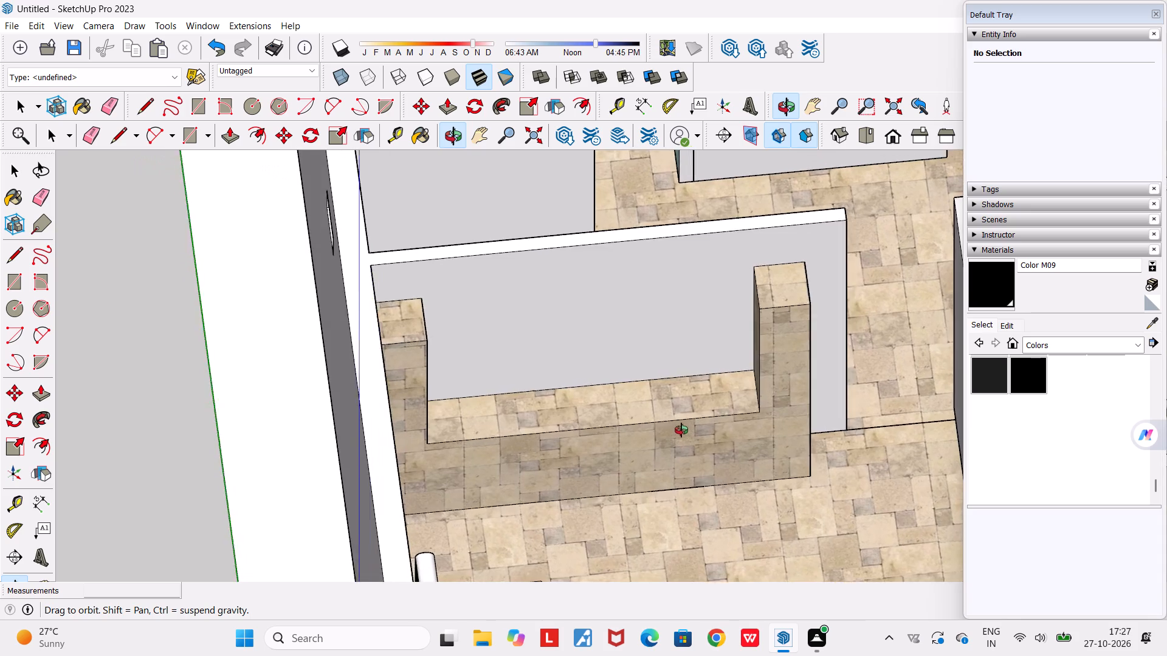
pyautogui.moveTo(681, 430); pyautogui.dragTo(645, 449, button='middle')
pyautogui.scroll(-4, 645, 449)
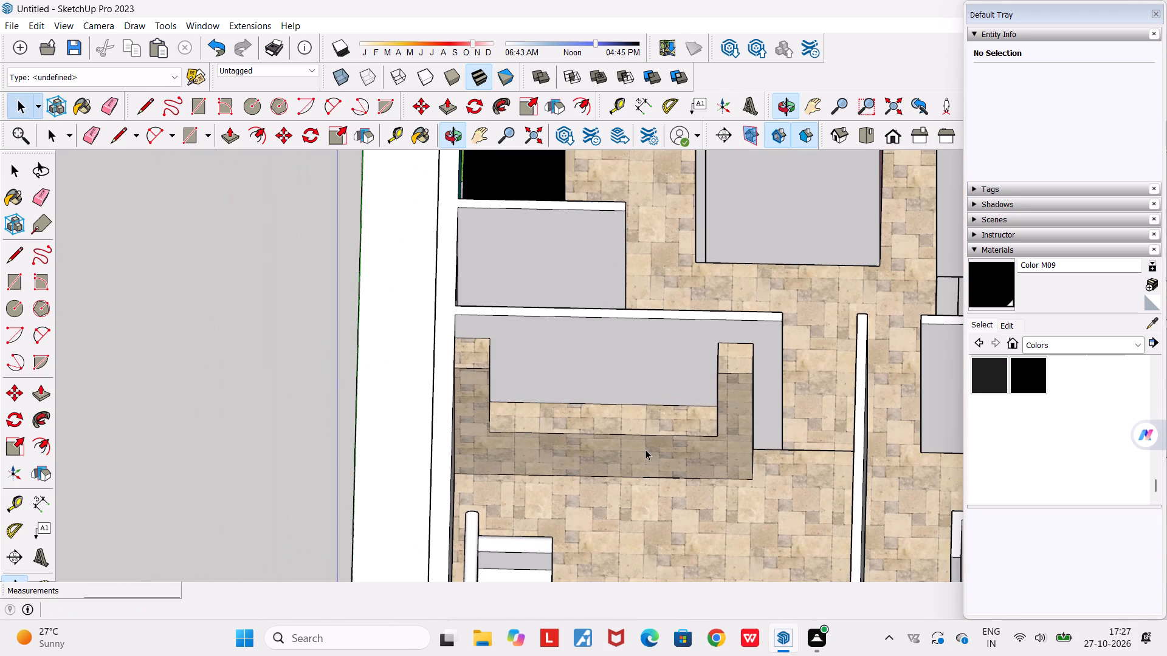
pyautogui.scroll(3, 614, 452)
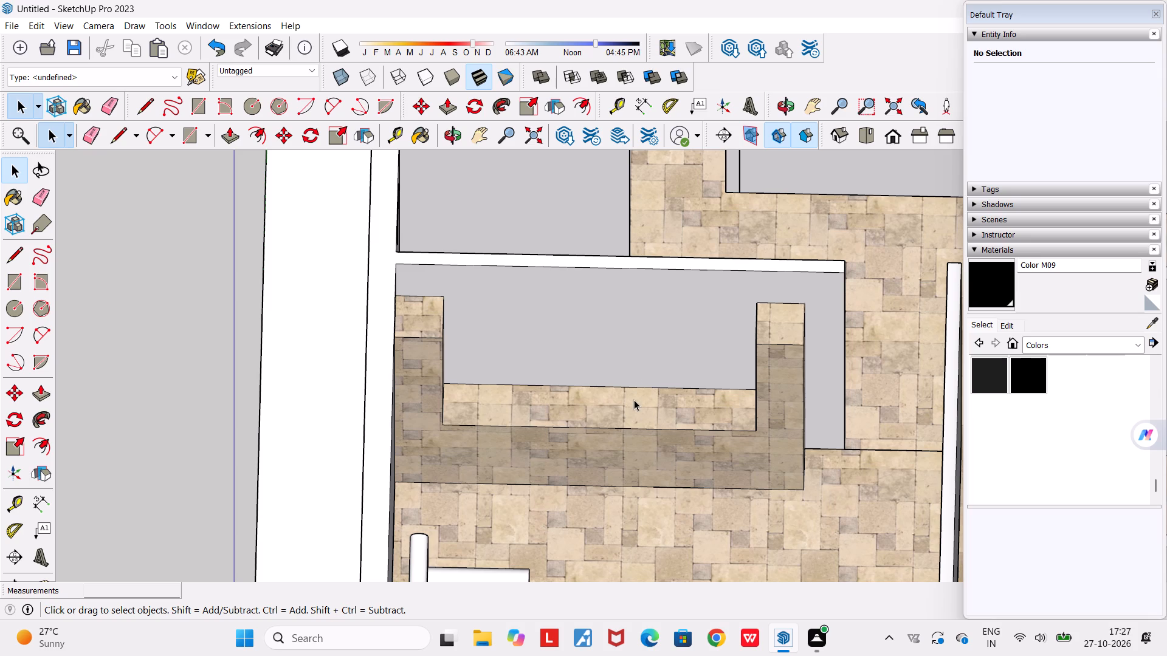
pyautogui.scroll(1, 602, 410)
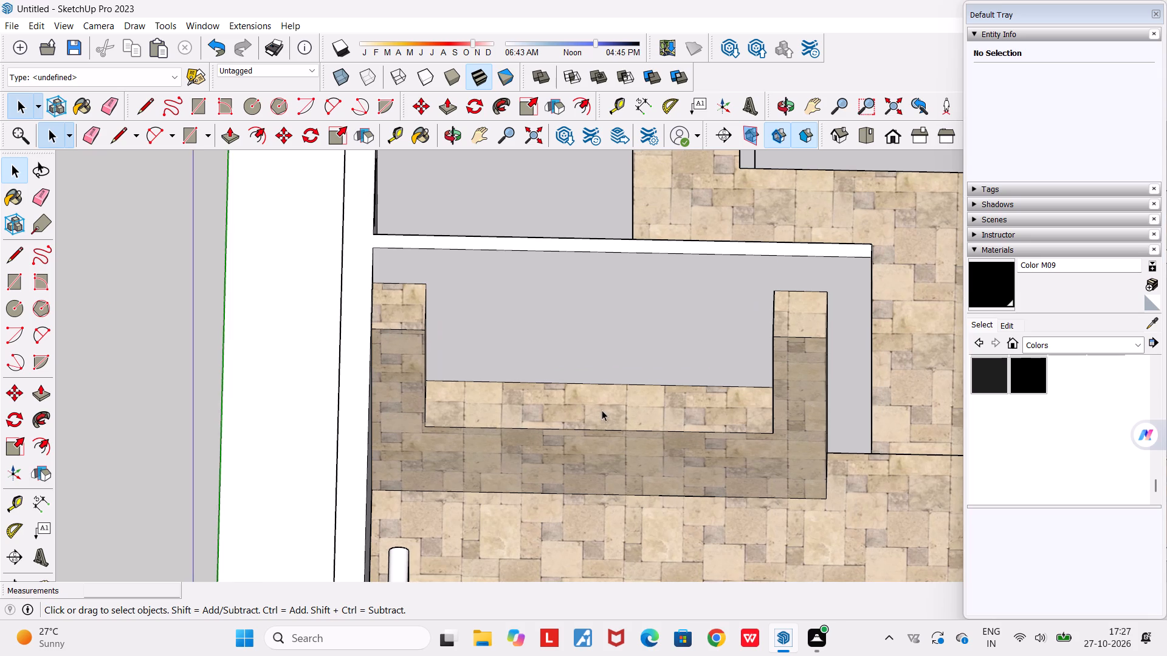
pyautogui.moveTo(627, 423); pyautogui.dragTo(637, 457, button='middle')
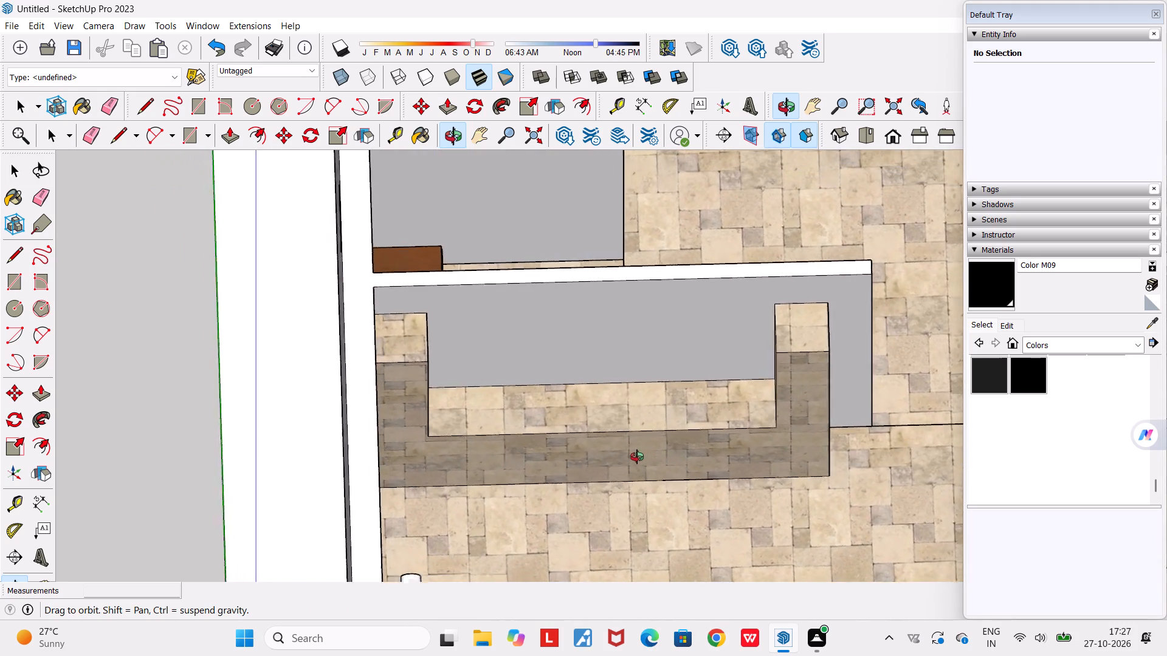
pyautogui.moveTo(637, 457); pyautogui.dragTo(563, 415, button='middle')
# Examine the top surface of the unit's low ledge and its junction with the pillar beside the outer wall.
pyautogui.scroll(1, 561, 413)
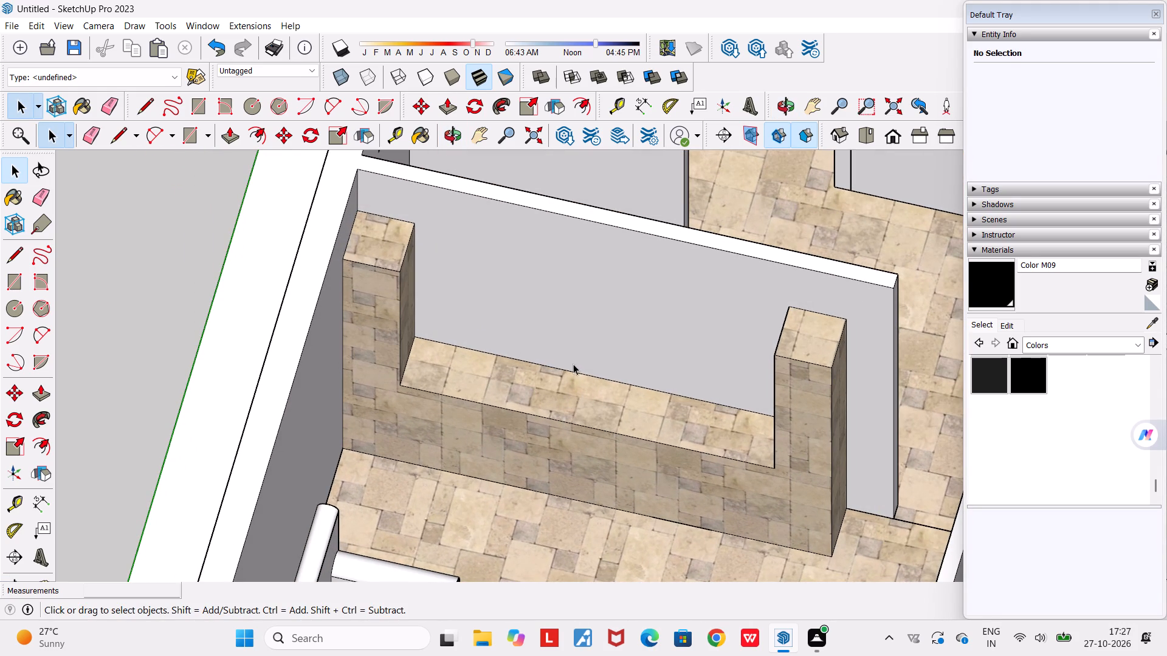
pyautogui.scroll(-3, 578, 282)
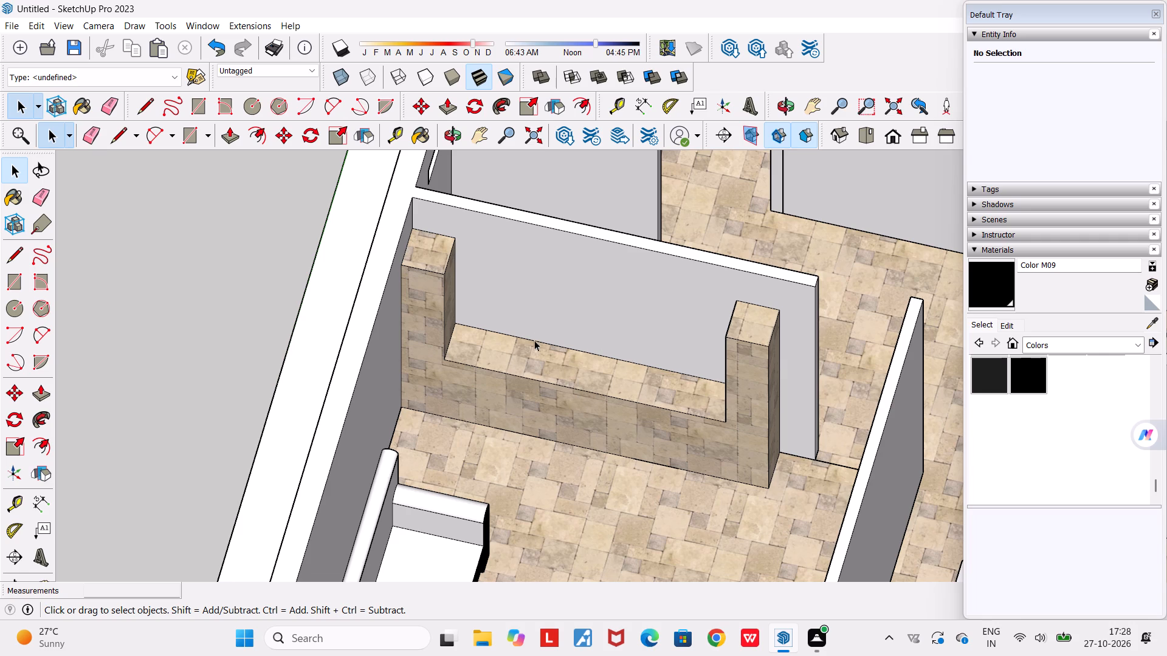
pyautogui.scroll(2, 541, 369)
pyautogui.moveTo(542, 369); pyautogui.dragTo(601, 399, button='middle')
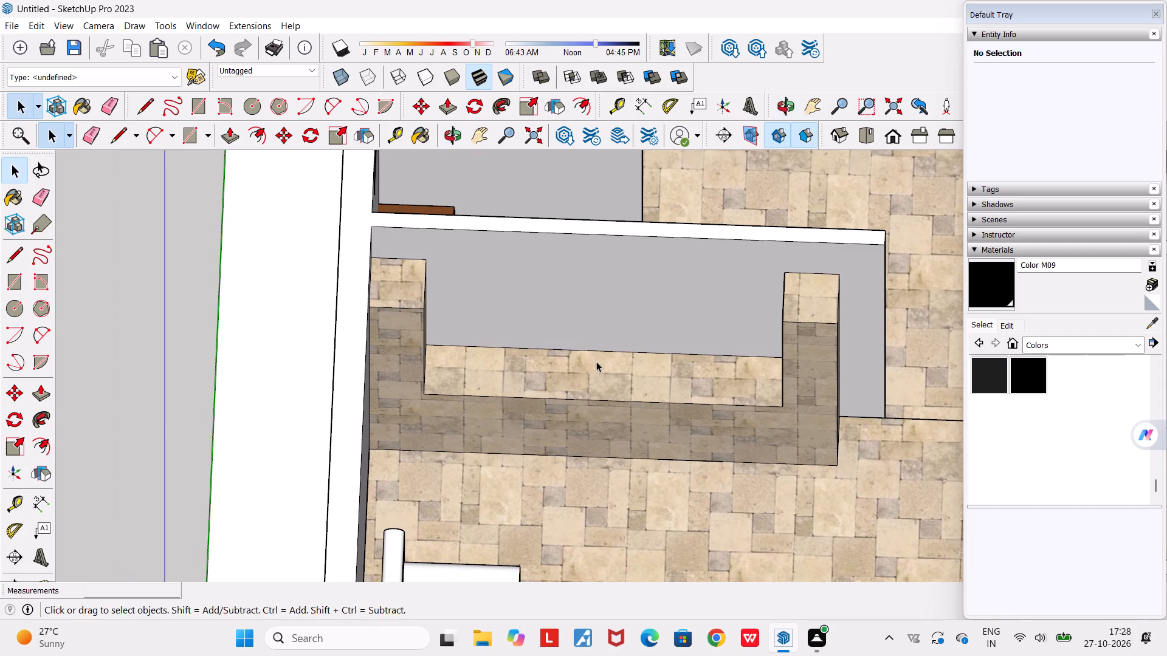
pyautogui.scroll(1, 596, 361)
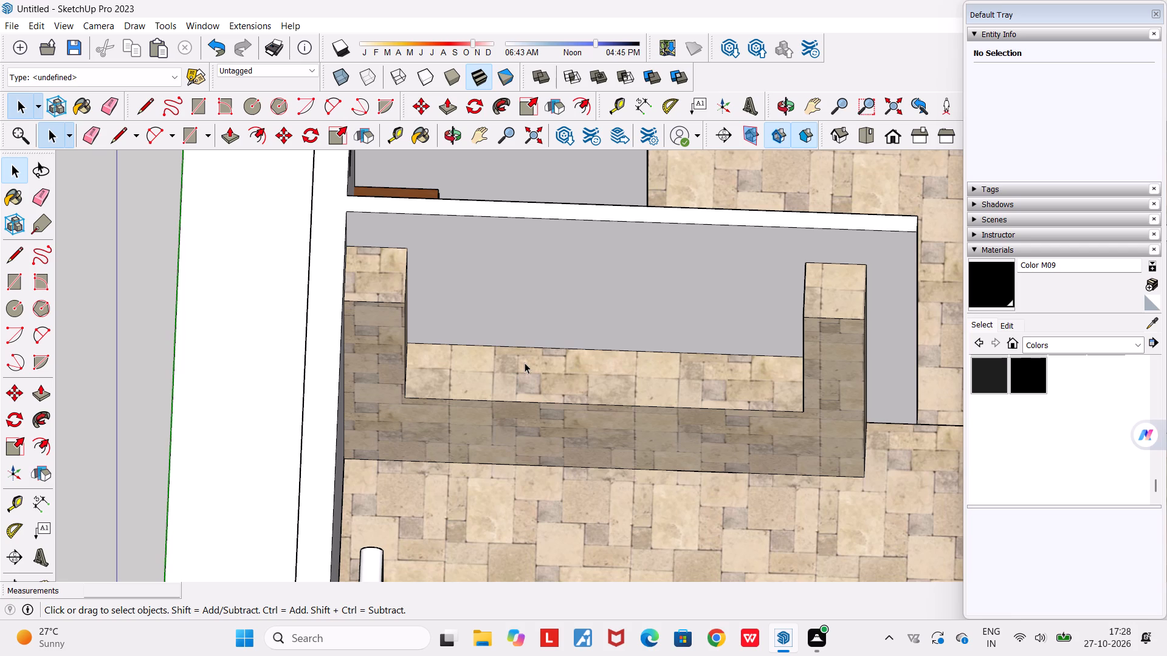
pyautogui.moveTo(533, 364); pyautogui.dragTo(465, 366, button='middle')
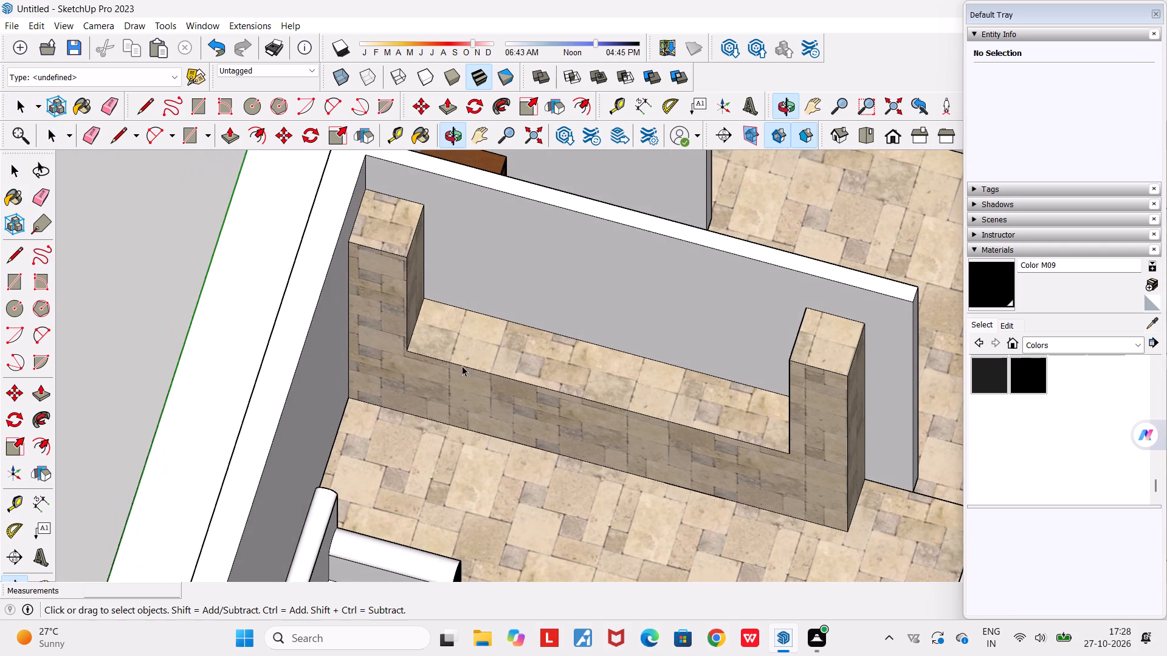
pyautogui.scroll(2, 442, 335)
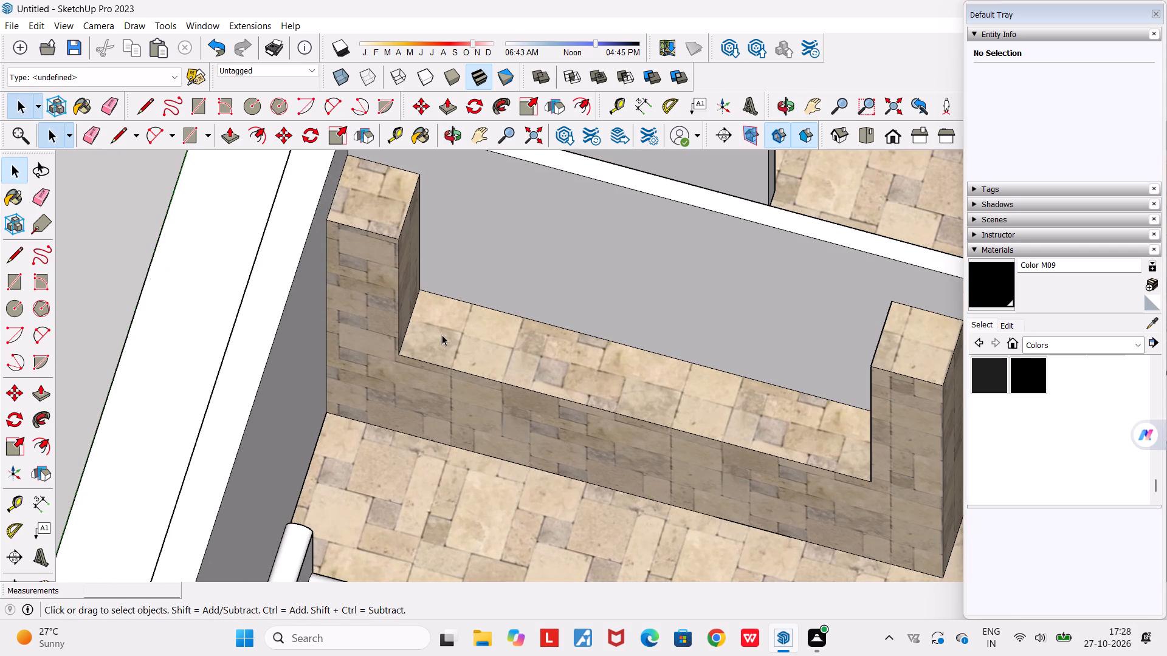
pyautogui.scroll(2, 442, 333)
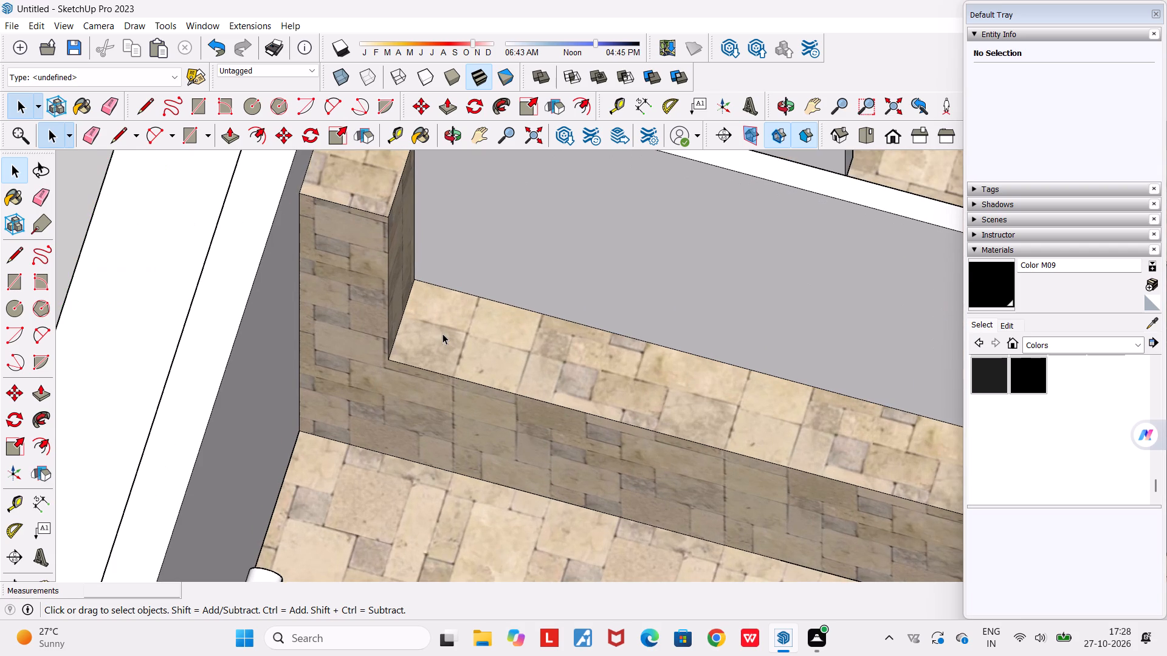
pyautogui.moveTo(442, 333); pyautogui.dragTo(477, 352, button='middle')
pyautogui.scroll(-4, 477, 352)
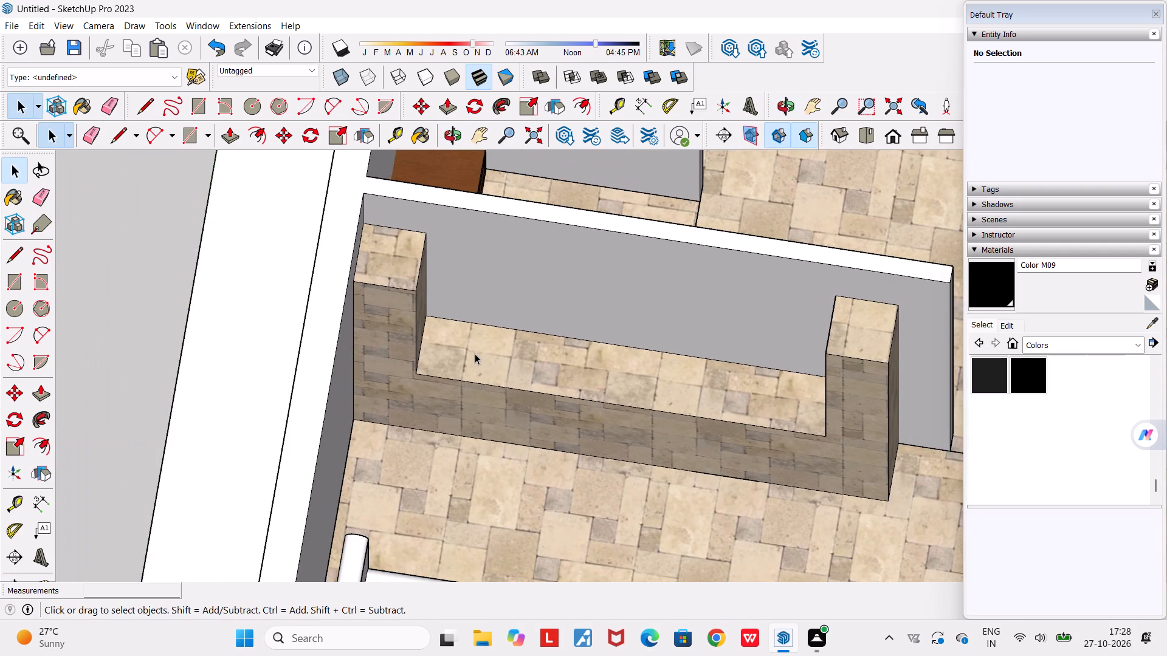
pyautogui.scroll(1, 487, 347)
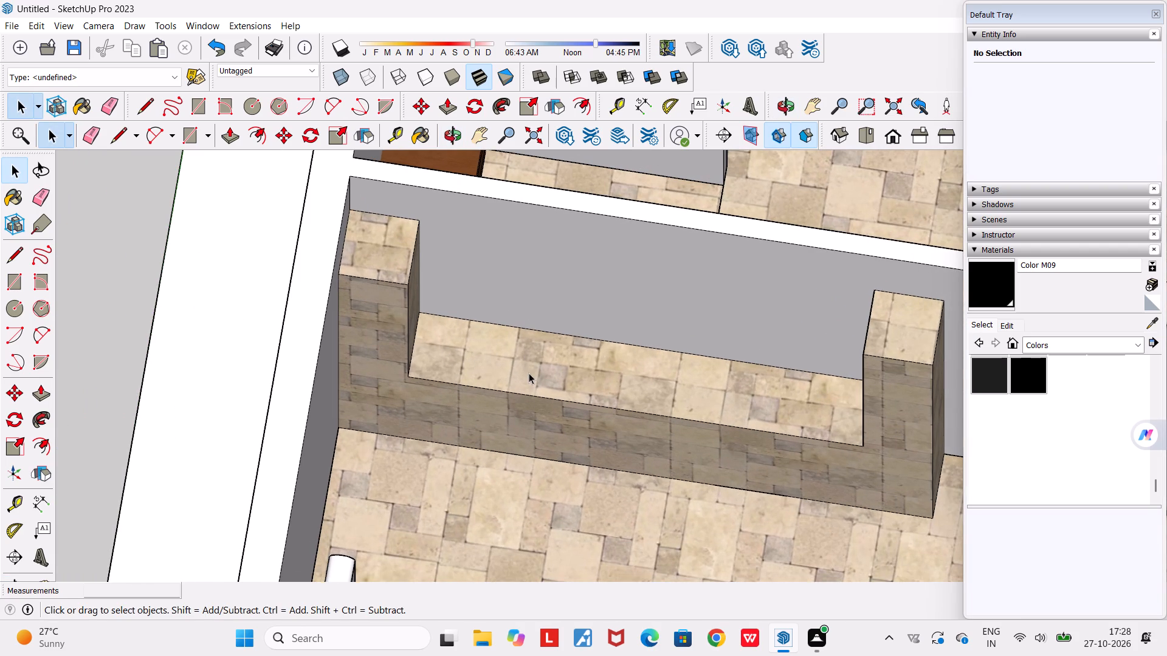
pyautogui.scroll(1, 529, 374)
pyautogui.moveTo(529, 374); pyautogui.dragTo(484, 349, button='middle')
pyautogui.scroll(1, 484, 349)
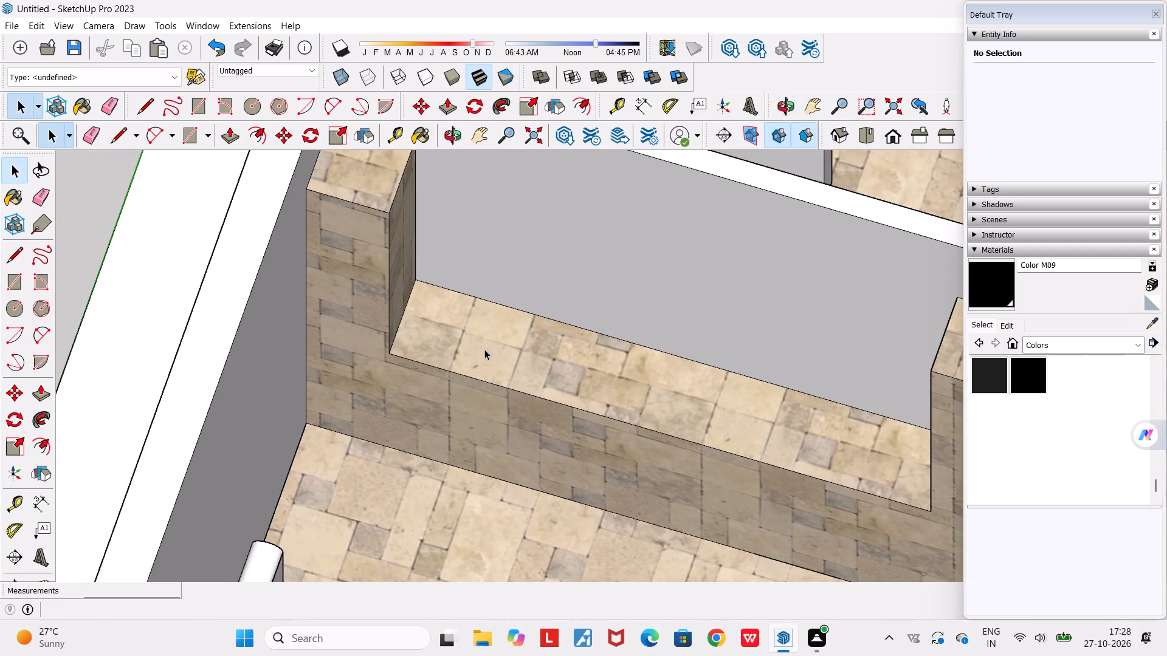
pyautogui.scroll(-5, 484, 349)
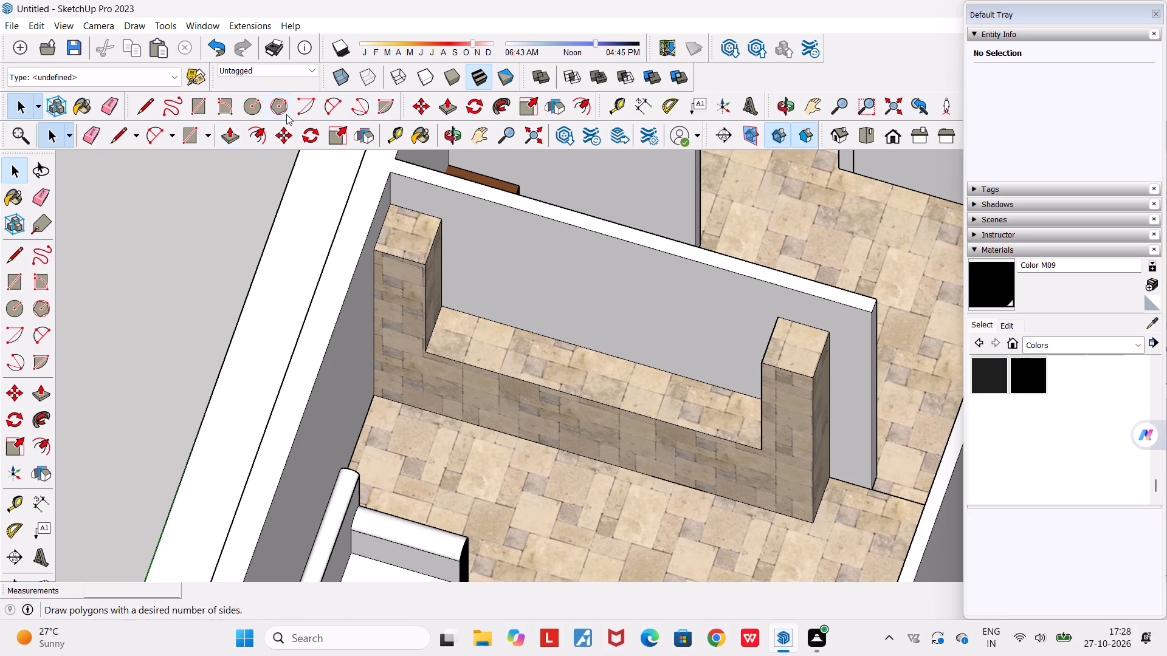
# Check distances from the front edge of the ledge across its top surface with the Tape Measure tool.
pyautogui.click(394, 131)
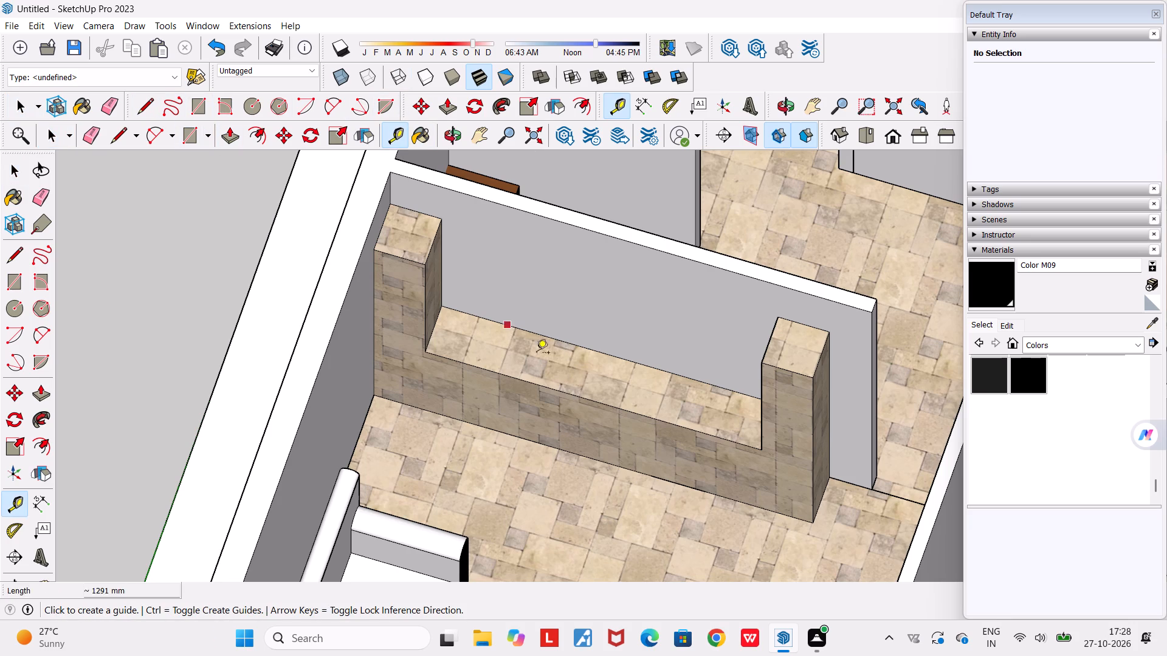
pyautogui.scroll(5, 608, 408)
pyautogui.click(588, 395)
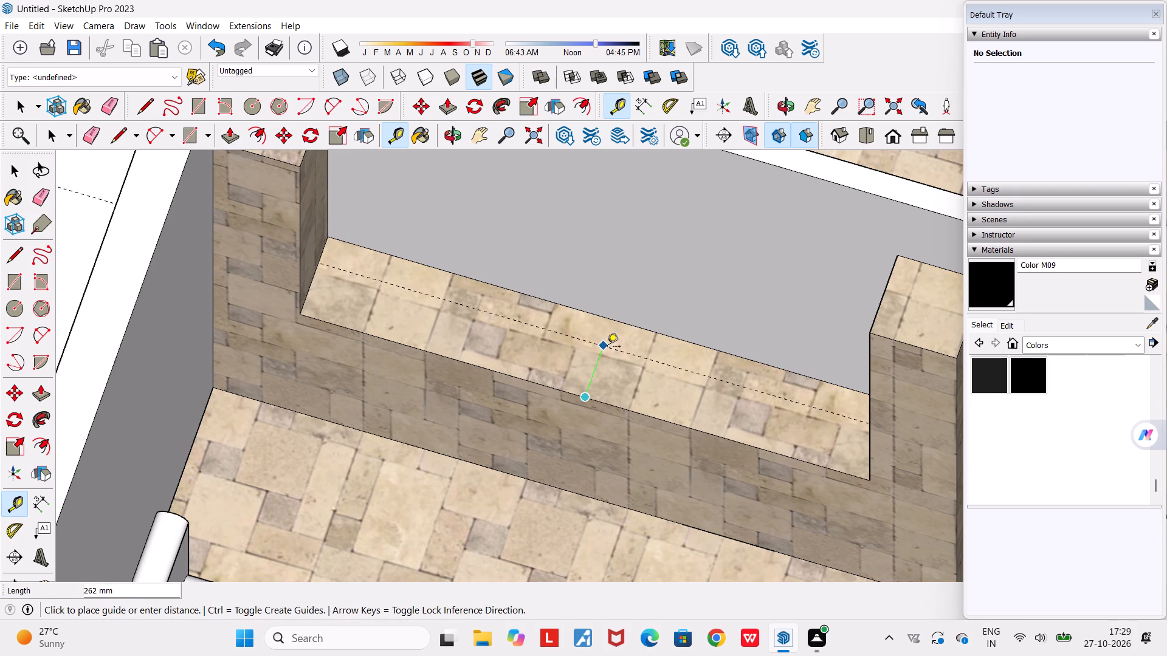
pyautogui.press('space')
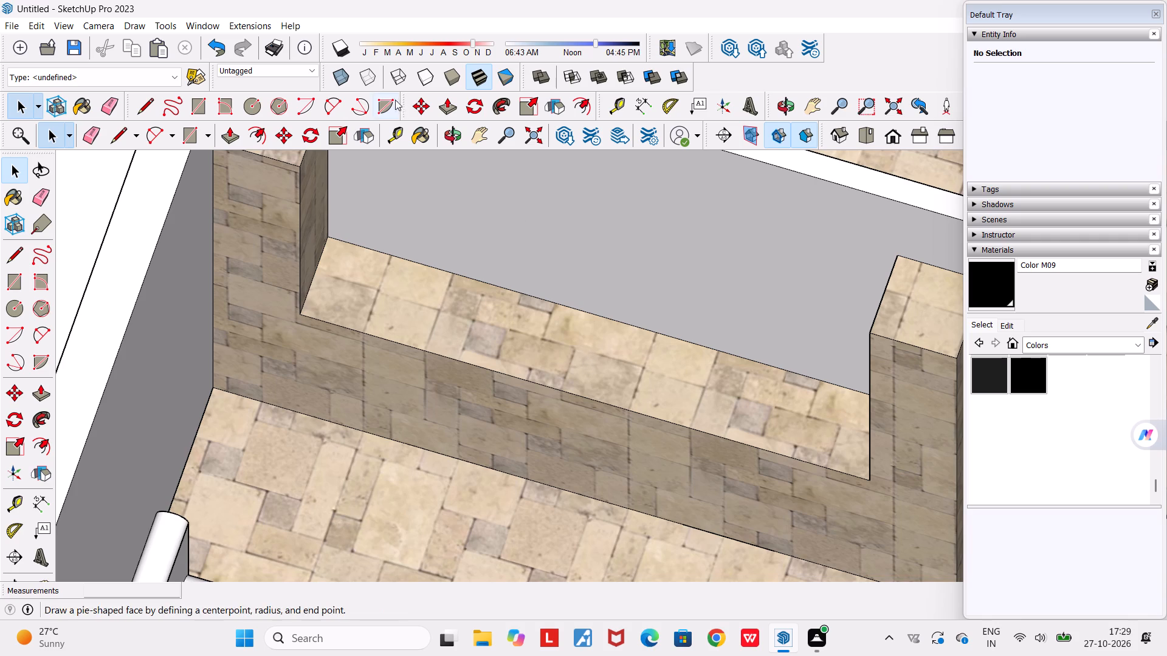
pyautogui.click(396, 132)
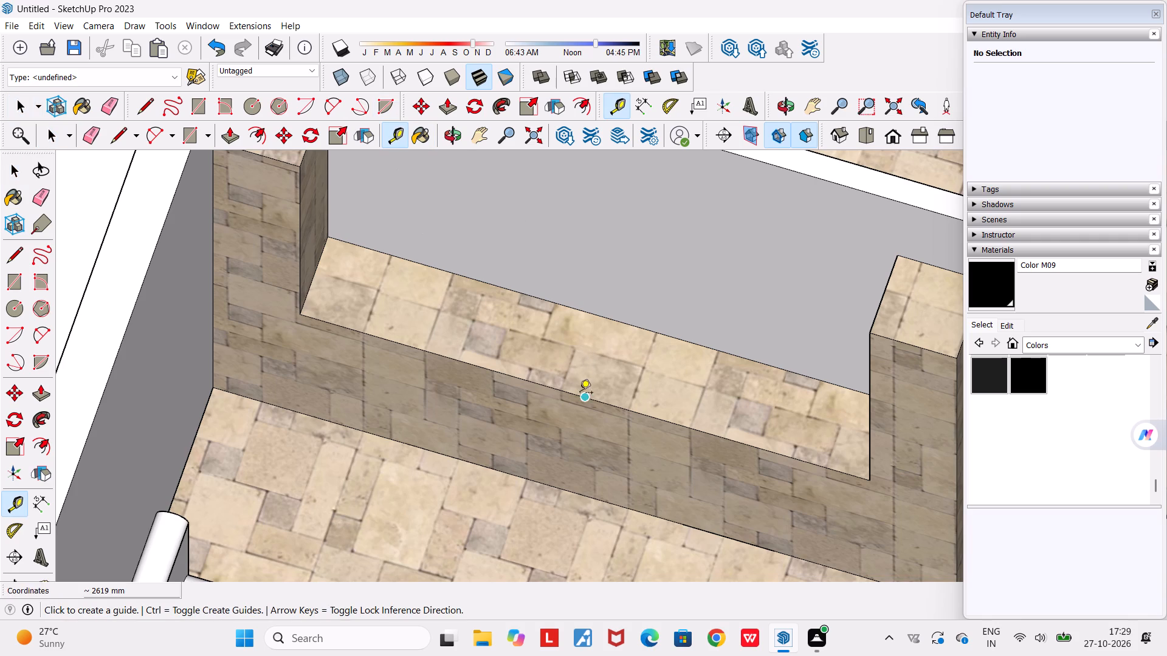
pyautogui.click(586, 396)
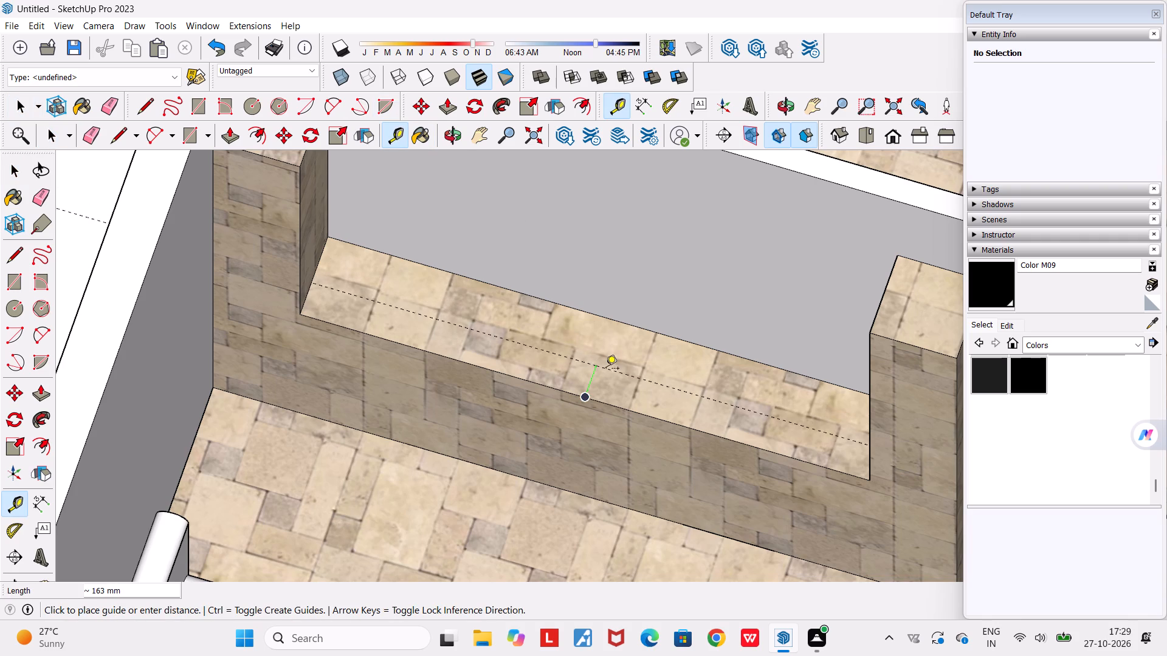
pyautogui.press('space')
# Review the two-pillar unit in relation to the sofas, the partition walls and the adjacent rooms.
pyautogui.scroll(-7, 583, 342)
pyautogui.moveTo(587, 346); pyautogui.dragTo(752, 411, button='middle')
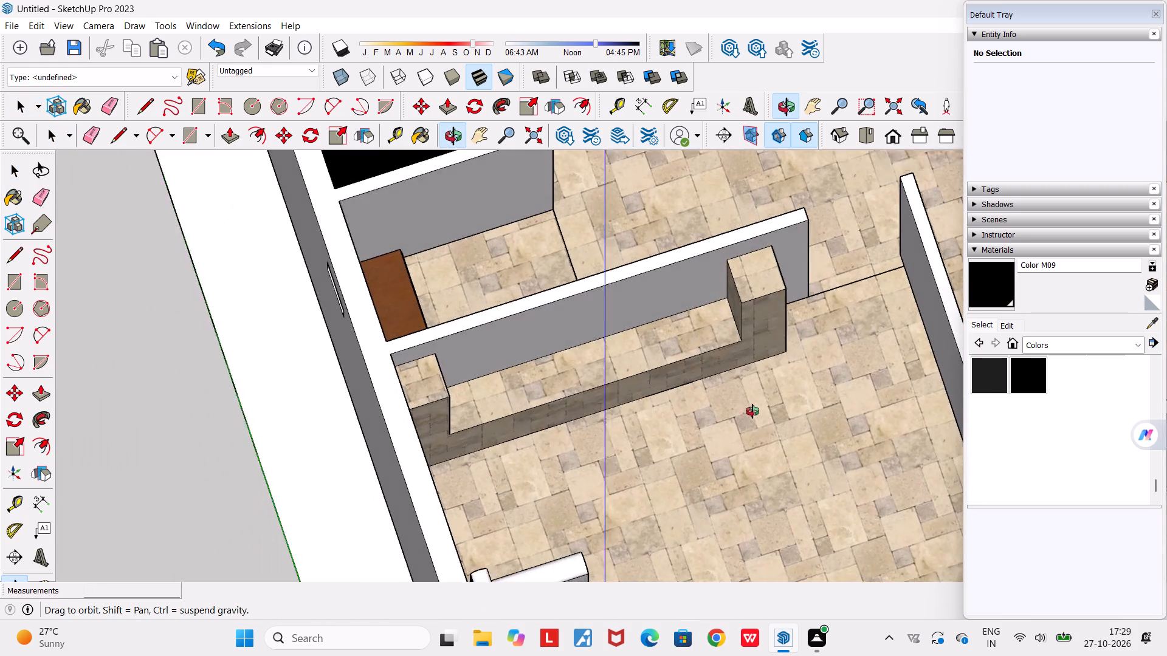
pyautogui.moveTo(752, 411); pyautogui.dragTo(291, 256, button='middle')
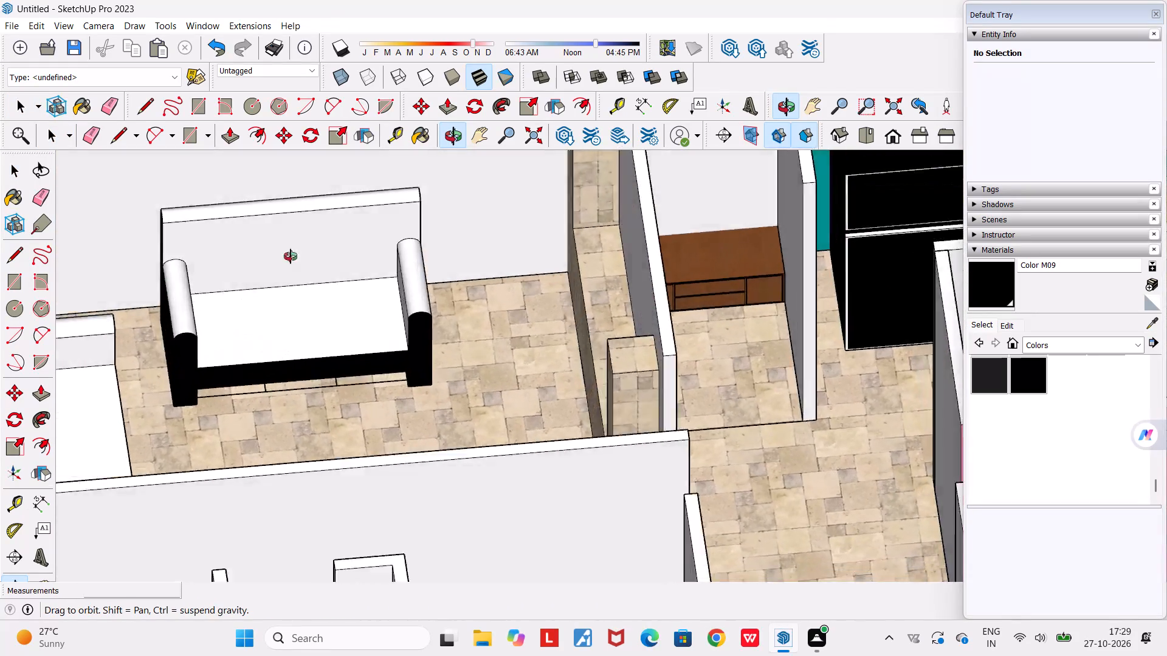
pyautogui.moveTo(291, 256); pyautogui.dragTo(703, 207, button='middle')
pyautogui.scroll(-7, 703, 207)
pyautogui.moveTo(707, 313); pyautogui.dragTo(554, 354, button='middle')
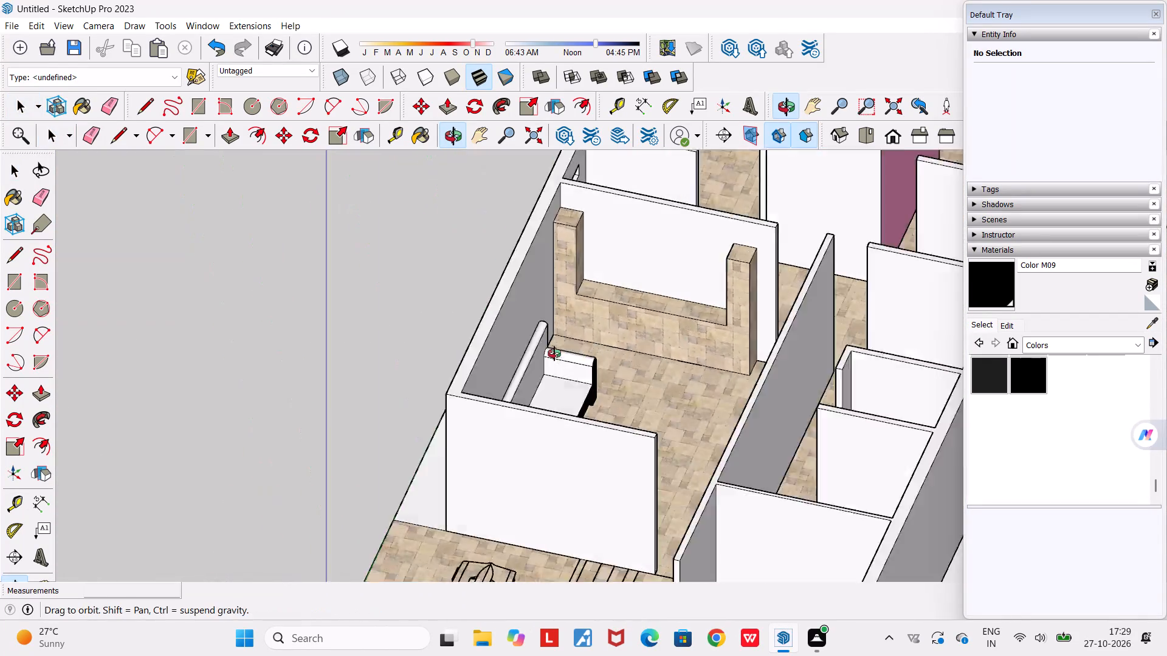
pyautogui.moveTo(554, 354); pyautogui.dragTo(377, 314, button='middle')
pyautogui.scroll(-3, 377, 314)
pyautogui.scroll(5, 659, 319)
pyautogui.moveTo(556, 269); pyautogui.dragTo(893, 242, button='middle')
pyautogui.scroll(4, 680, 307)
pyautogui.moveTo(665, 306); pyautogui.dragTo(535, 313, button='middle')
pyautogui.scroll(-4, 534, 314)
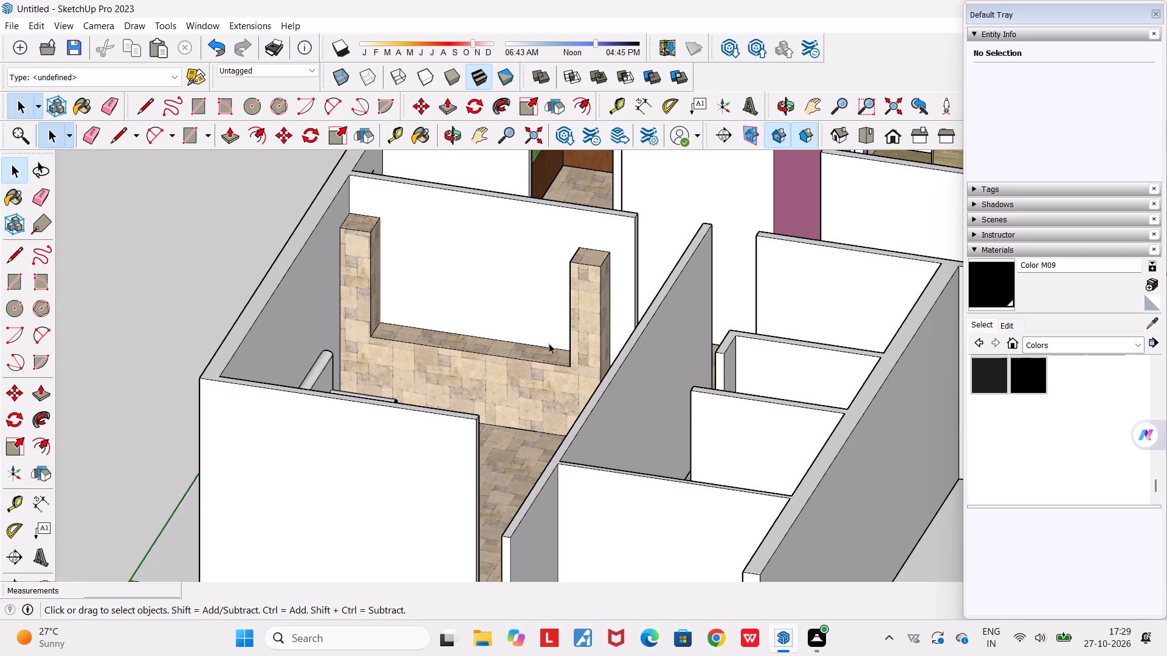
# Examine the front face, ledge and end pillars of the tile-textured unit from above and close up.
pyautogui.moveTo(518, 361); pyautogui.dragTo(522, 369, button='middle')
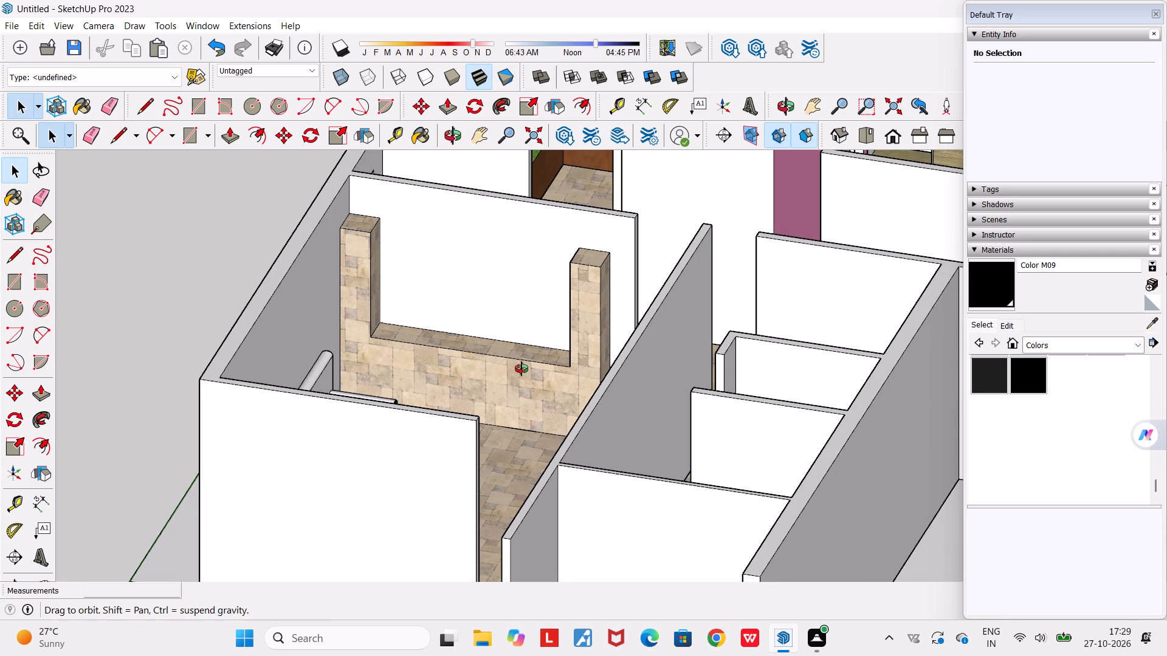
pyautogui.moveTo(522, 369); pyautogui.dragTo(579, 433, button='middle')
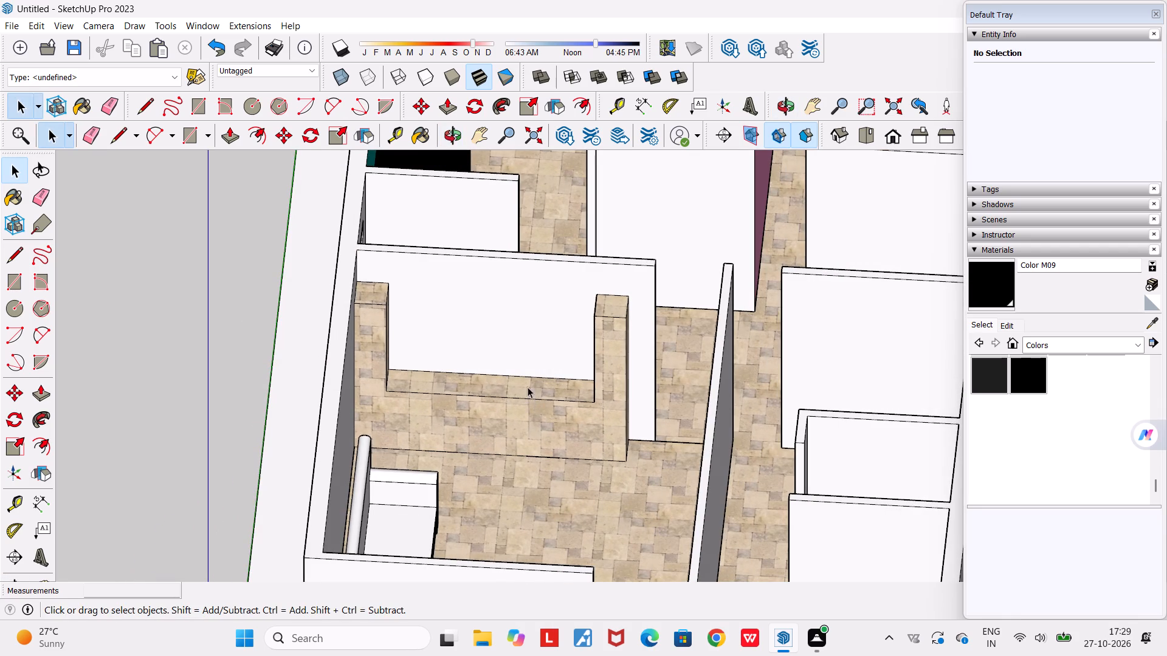
pyautogui.moveTo(526, 387); pyautogui.dragTo(450, 380, button='middle')
pyautogui.scroll(6, 421, 352)
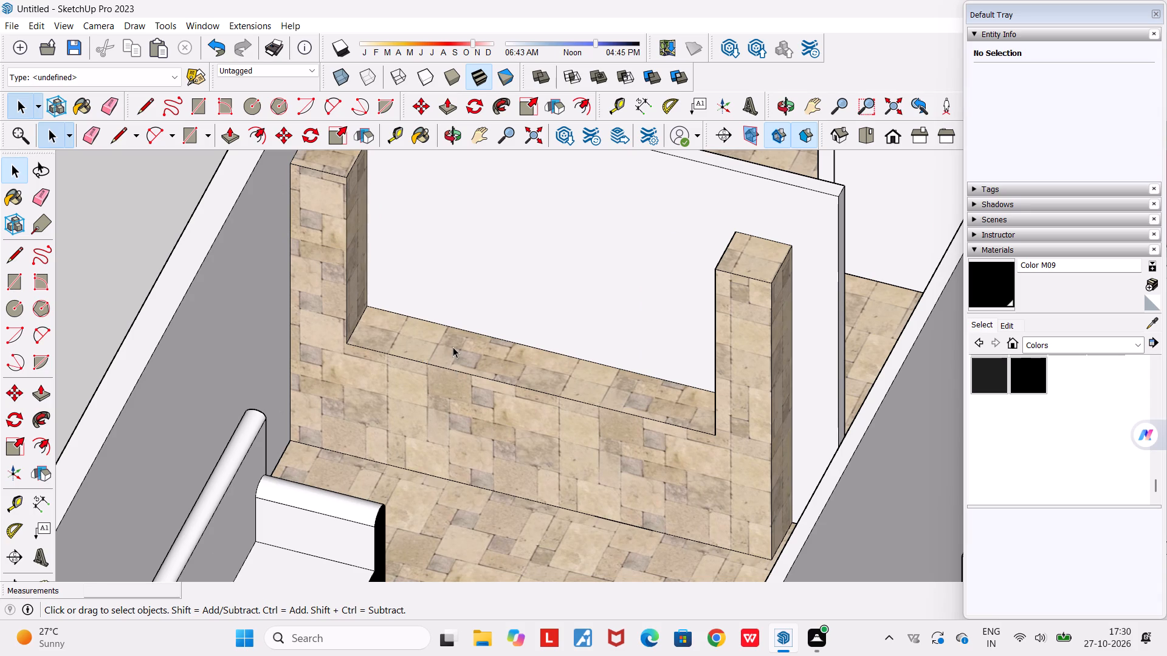
pyautogui.scroll(-4, 453, 347)
pyautogui.scroll(3, 453, 347)
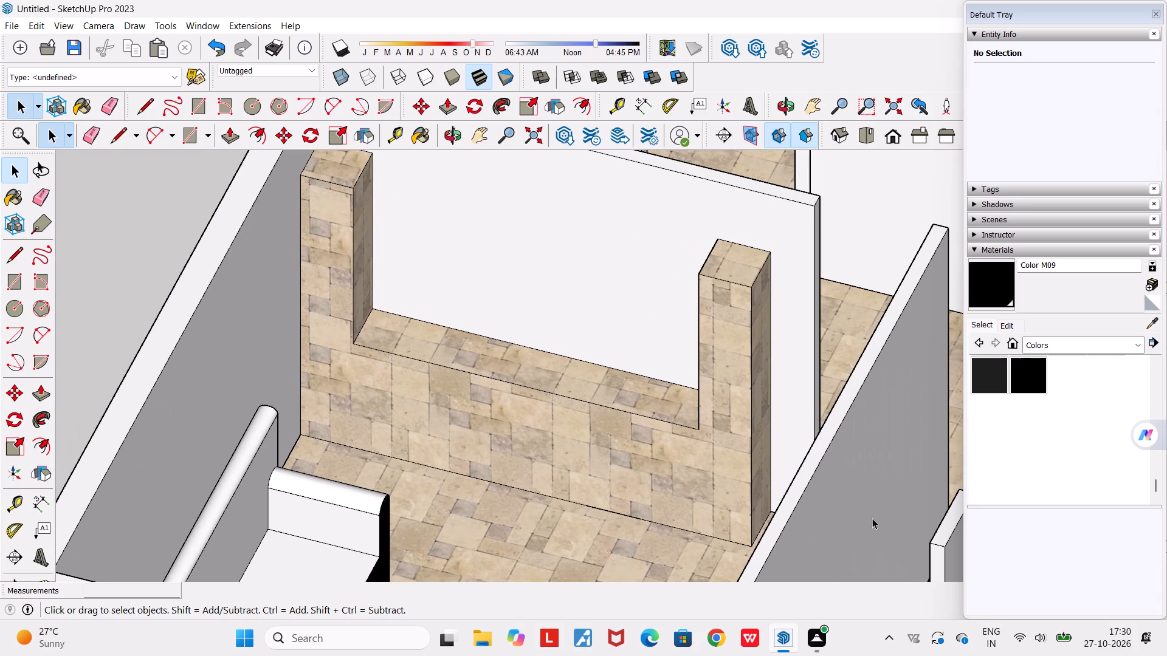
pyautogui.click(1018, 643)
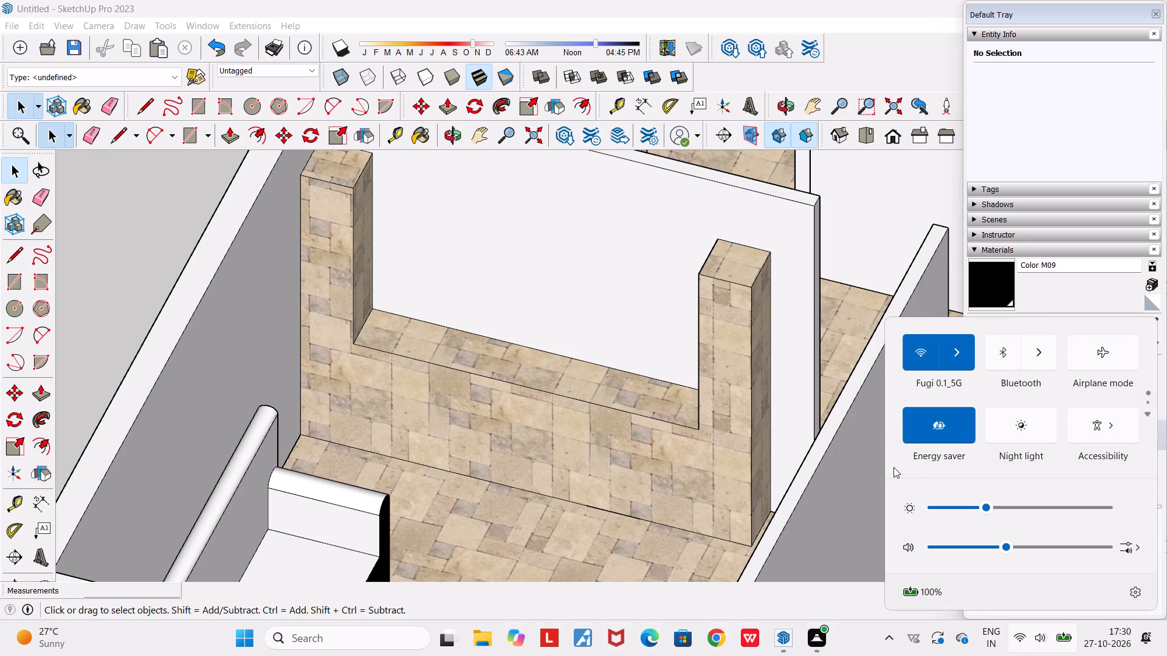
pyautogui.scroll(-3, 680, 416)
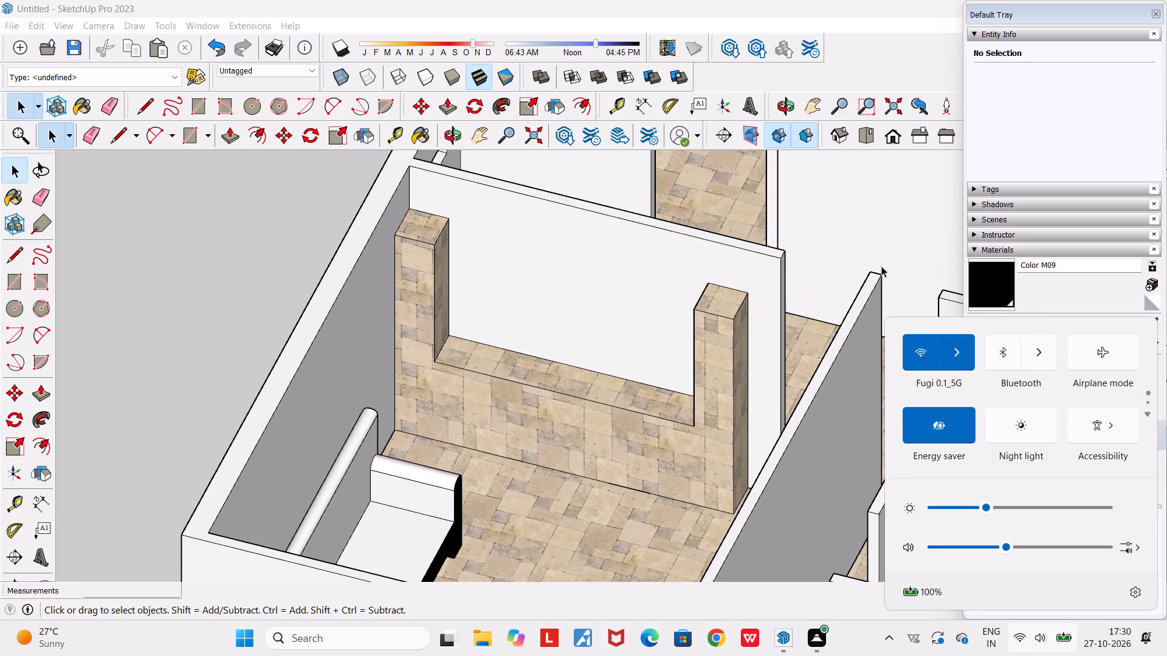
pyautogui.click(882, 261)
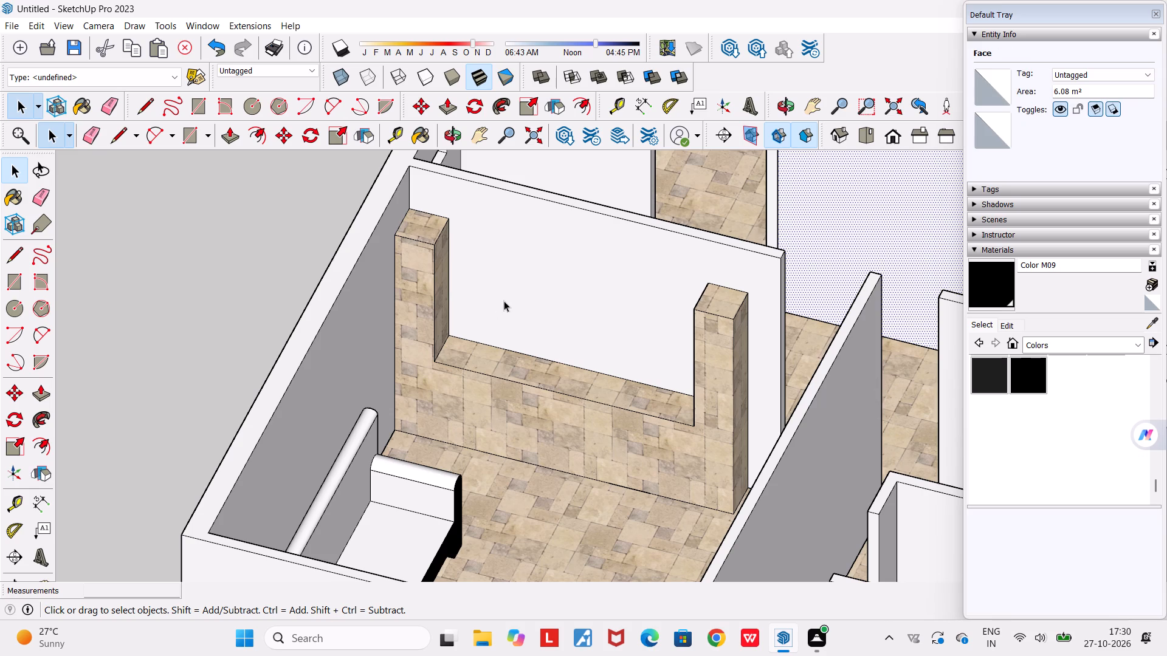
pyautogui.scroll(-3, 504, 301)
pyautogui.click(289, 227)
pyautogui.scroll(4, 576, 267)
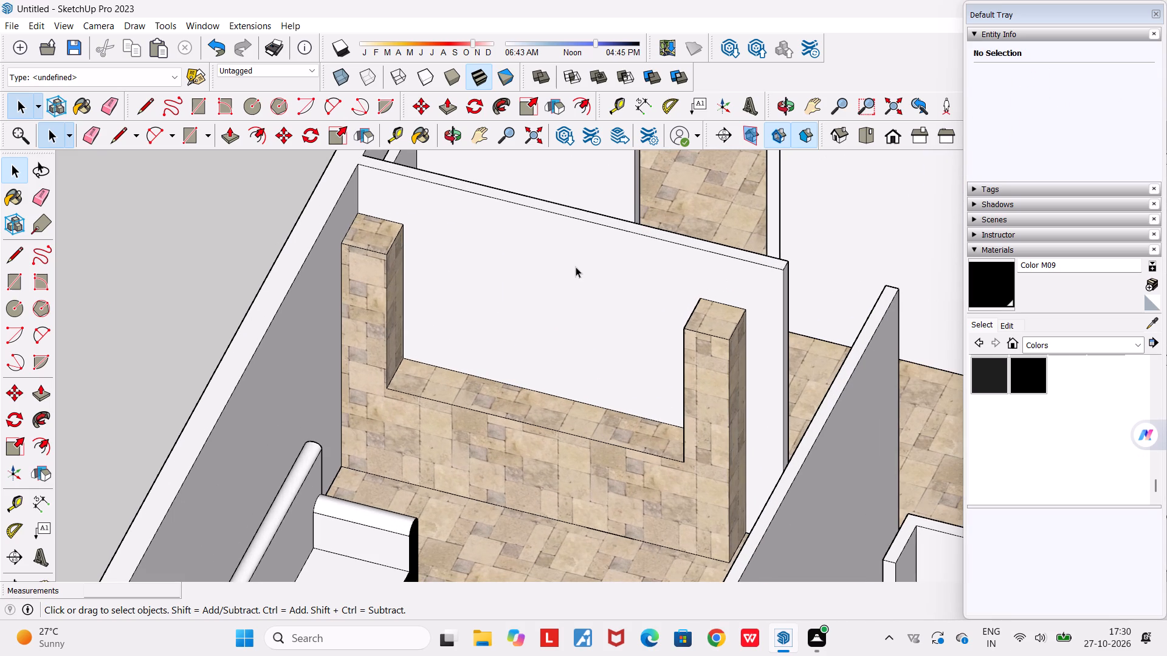
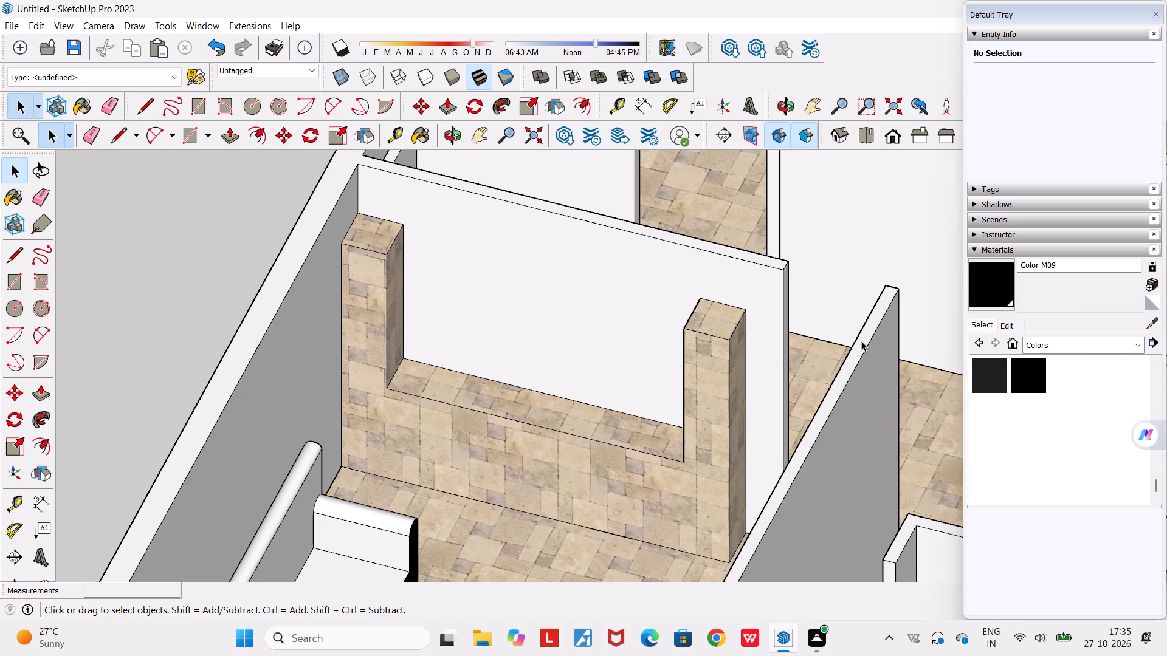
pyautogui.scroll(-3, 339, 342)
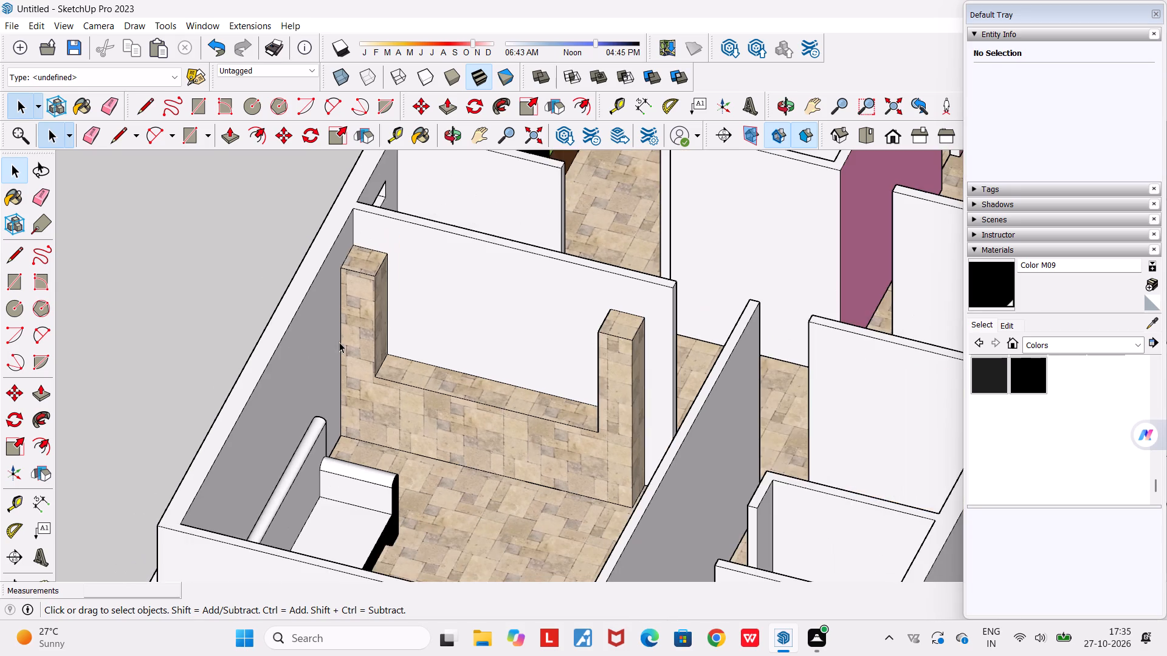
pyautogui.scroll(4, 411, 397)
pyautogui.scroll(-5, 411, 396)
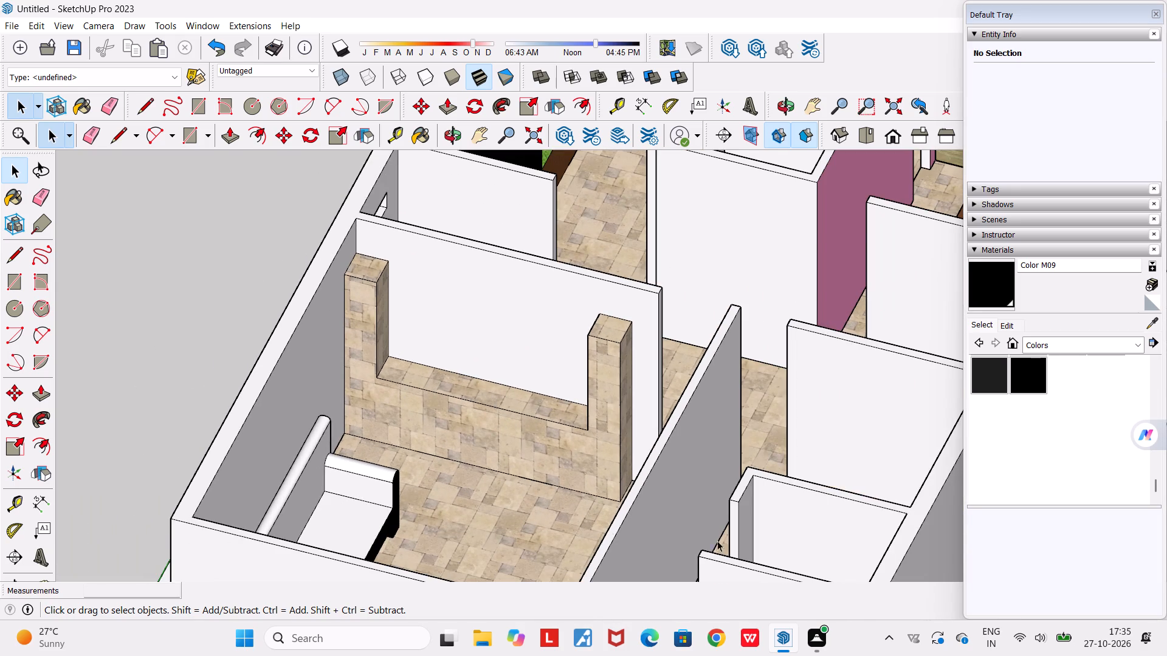
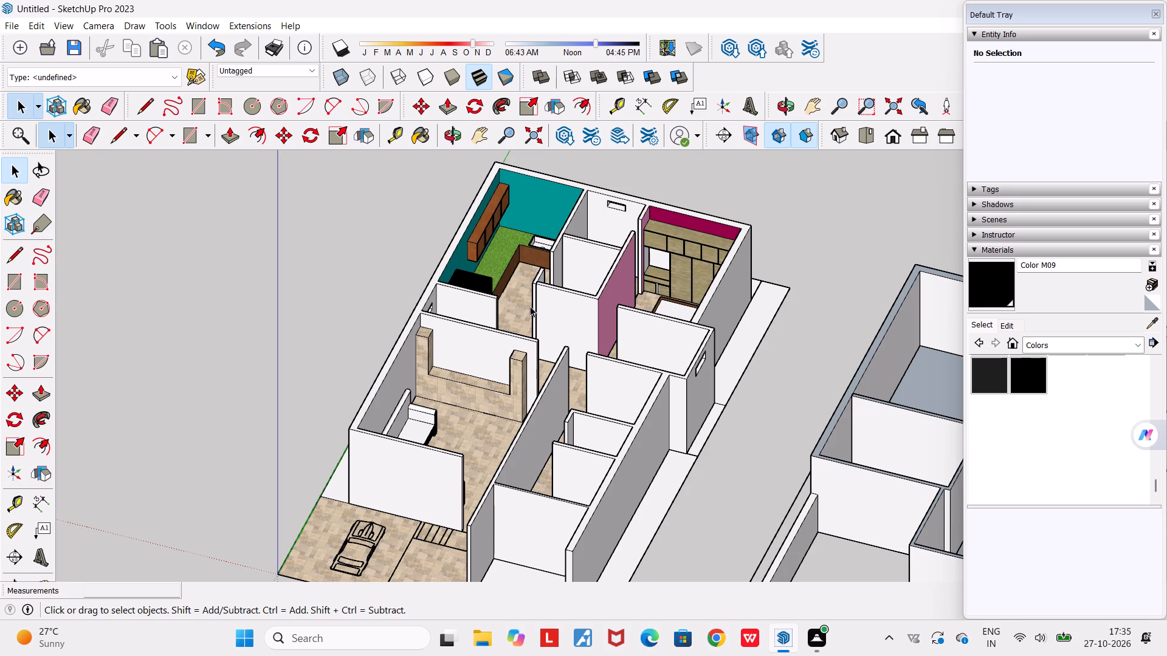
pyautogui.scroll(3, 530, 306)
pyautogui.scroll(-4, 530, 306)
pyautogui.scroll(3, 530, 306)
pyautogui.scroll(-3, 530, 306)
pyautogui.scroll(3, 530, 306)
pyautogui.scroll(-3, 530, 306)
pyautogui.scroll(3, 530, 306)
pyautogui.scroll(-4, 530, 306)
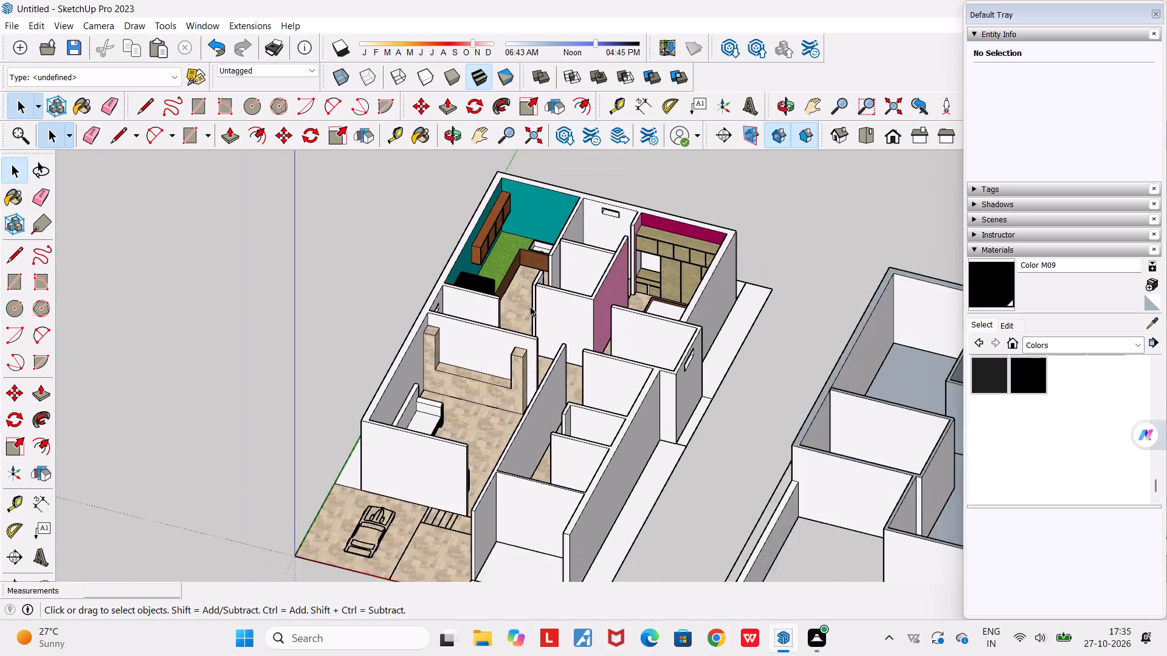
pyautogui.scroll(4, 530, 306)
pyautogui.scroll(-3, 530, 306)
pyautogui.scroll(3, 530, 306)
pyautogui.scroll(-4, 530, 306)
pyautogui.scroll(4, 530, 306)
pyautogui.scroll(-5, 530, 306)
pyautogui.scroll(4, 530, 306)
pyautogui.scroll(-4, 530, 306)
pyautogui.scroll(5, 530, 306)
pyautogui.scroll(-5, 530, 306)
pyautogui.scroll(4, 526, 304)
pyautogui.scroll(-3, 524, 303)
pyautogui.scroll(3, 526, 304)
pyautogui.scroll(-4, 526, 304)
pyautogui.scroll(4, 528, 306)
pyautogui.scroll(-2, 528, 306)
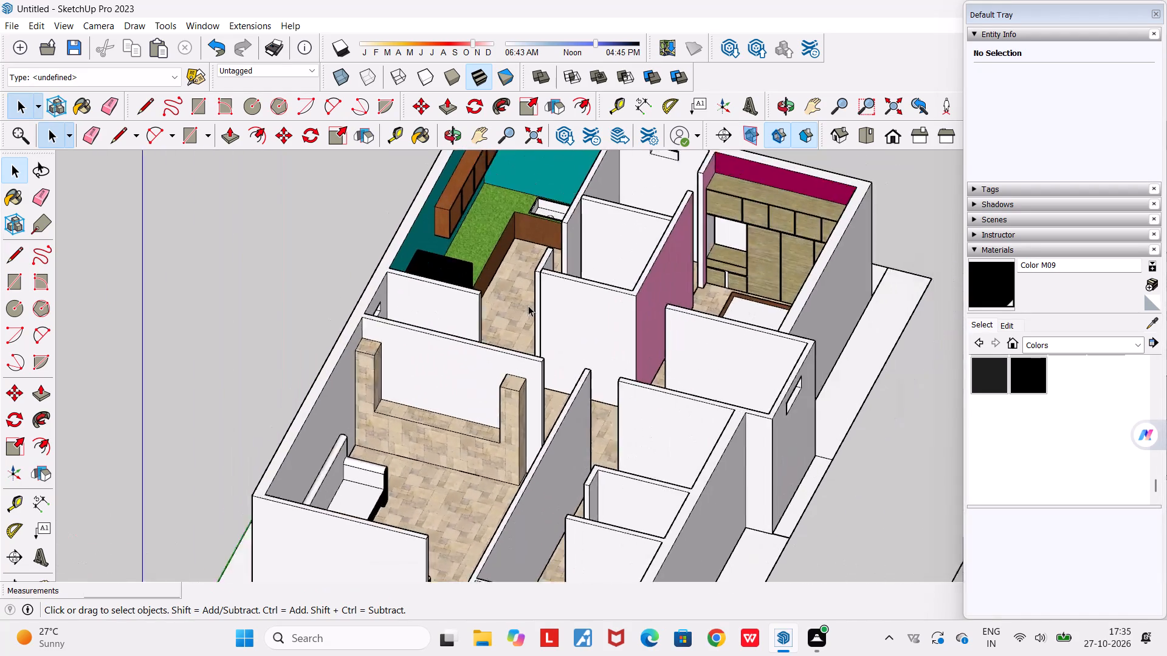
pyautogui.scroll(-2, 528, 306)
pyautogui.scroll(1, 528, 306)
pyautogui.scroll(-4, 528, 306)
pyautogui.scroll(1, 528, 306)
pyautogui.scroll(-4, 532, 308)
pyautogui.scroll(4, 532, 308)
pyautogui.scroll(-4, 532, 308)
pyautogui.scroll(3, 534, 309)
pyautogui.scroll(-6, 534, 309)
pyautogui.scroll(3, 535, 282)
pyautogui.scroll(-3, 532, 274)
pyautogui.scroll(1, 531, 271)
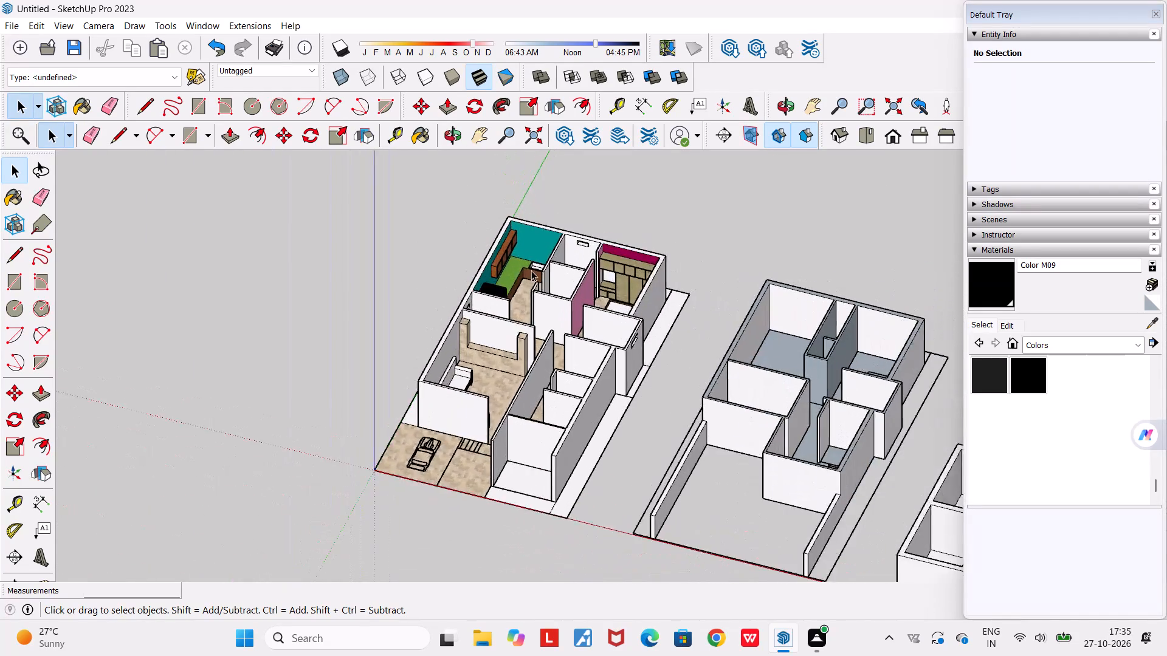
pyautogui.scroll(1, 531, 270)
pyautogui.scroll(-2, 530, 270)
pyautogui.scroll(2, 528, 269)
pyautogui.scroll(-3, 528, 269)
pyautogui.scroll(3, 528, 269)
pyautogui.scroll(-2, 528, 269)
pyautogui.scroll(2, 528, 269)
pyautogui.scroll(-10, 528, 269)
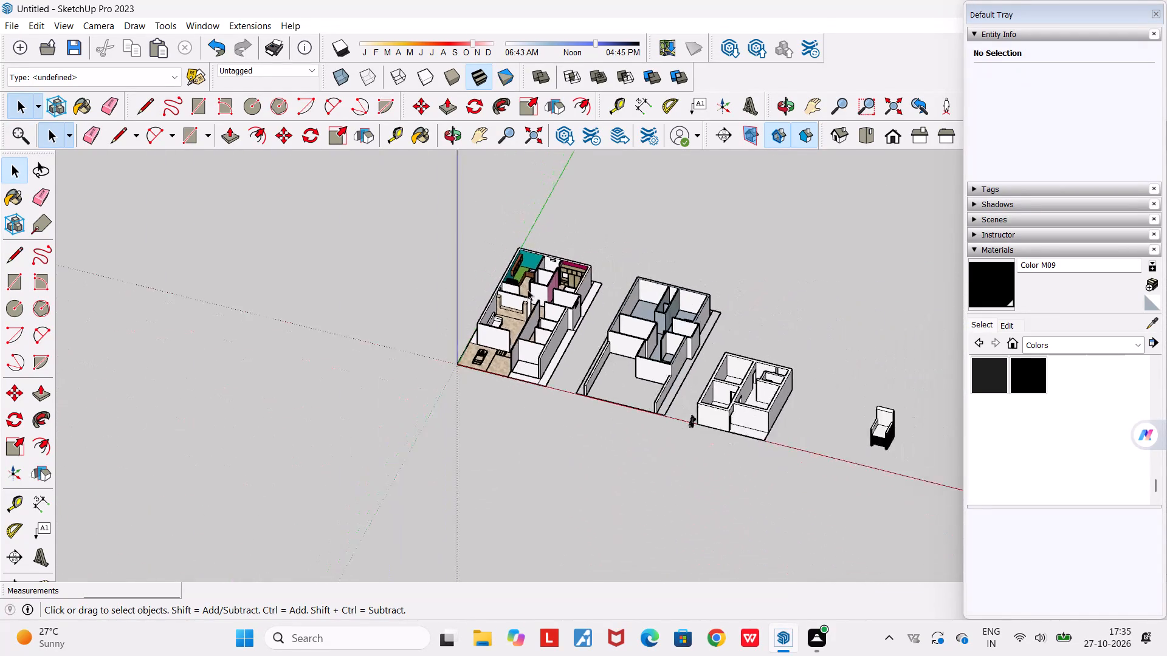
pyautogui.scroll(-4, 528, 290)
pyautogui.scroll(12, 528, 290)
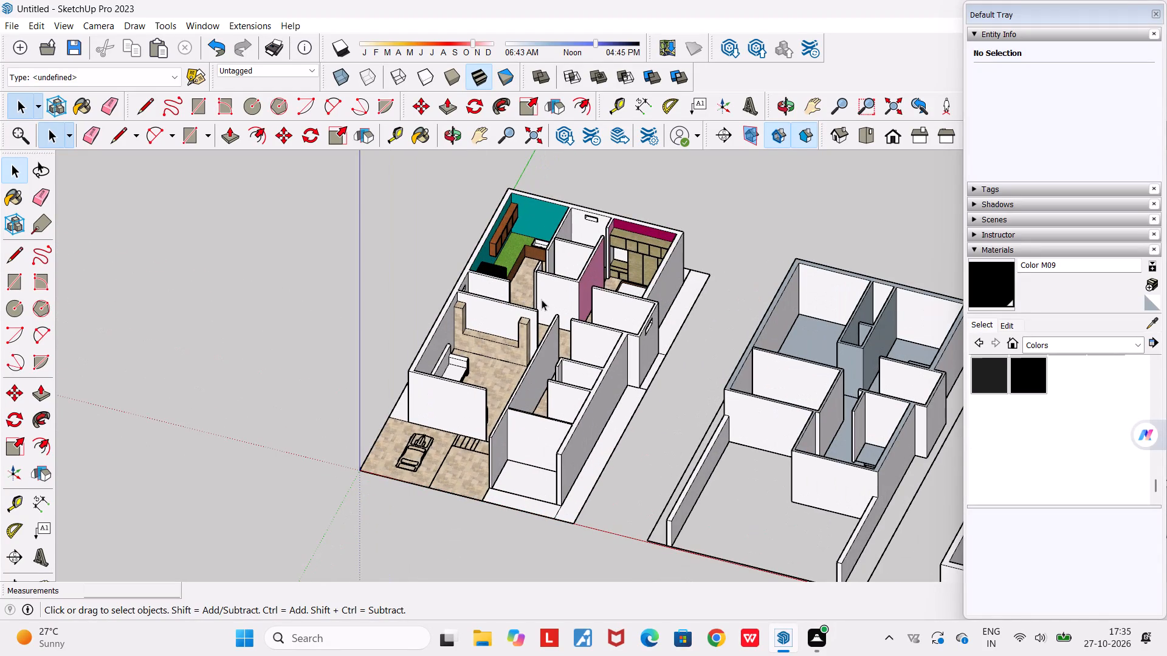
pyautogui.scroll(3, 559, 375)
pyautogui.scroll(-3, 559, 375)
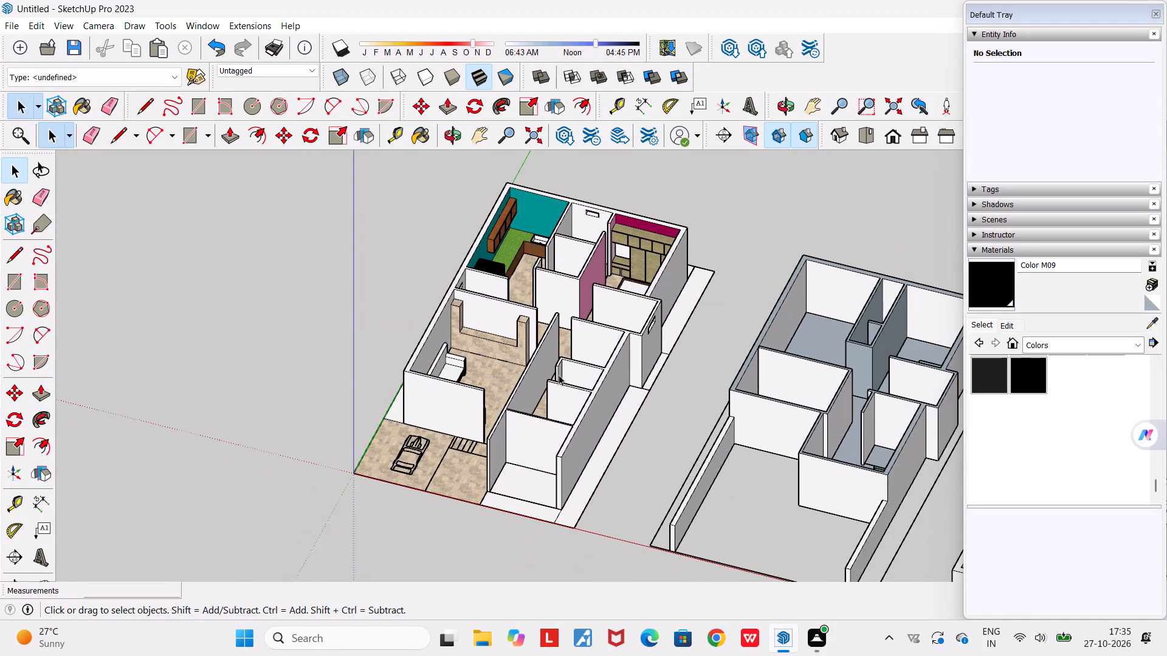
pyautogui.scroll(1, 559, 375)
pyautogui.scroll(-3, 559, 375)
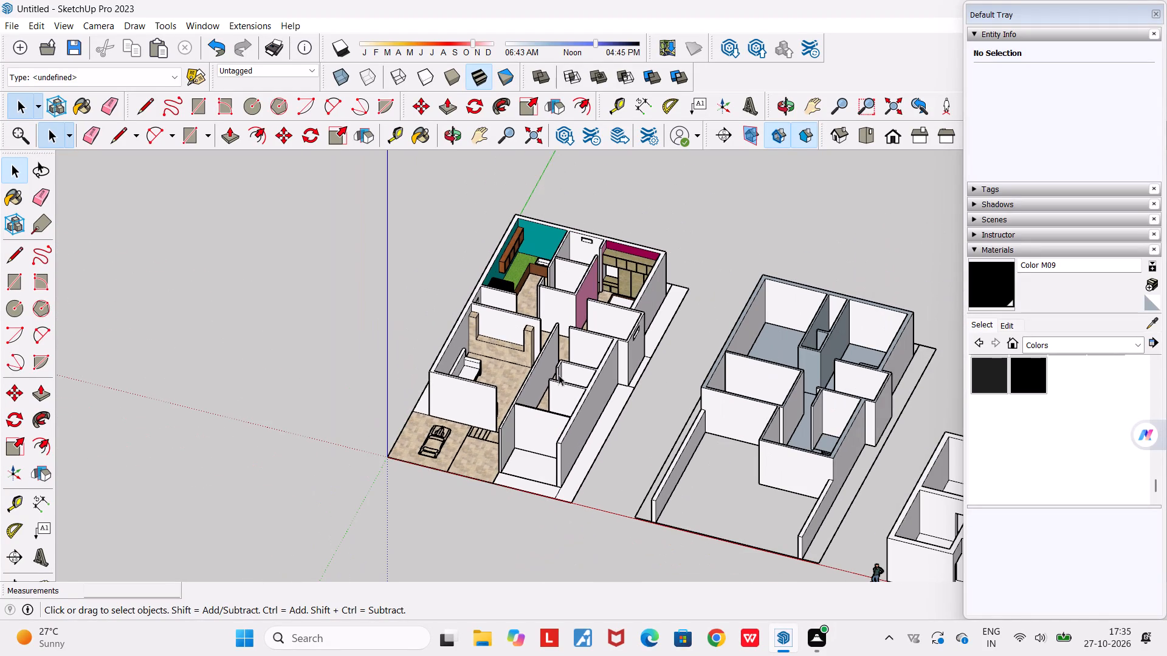
# Examine the furnished floor from above and at an angle, covering the small front rooms, living room and coloured rear rooms.
pyautogui.scroll(5, 562, 451)
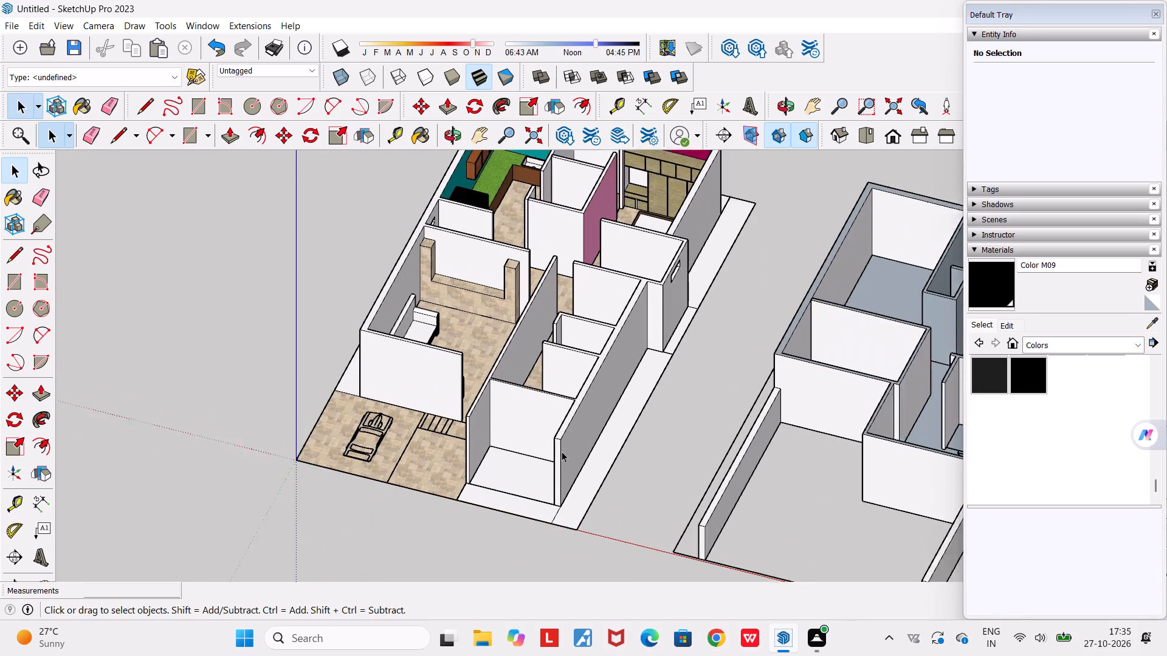
pyautogui.scroll(9, 559, 412)
pyautogui.moveTo(566, 393); pyautogui.dragTo(629, 477, button='middle')
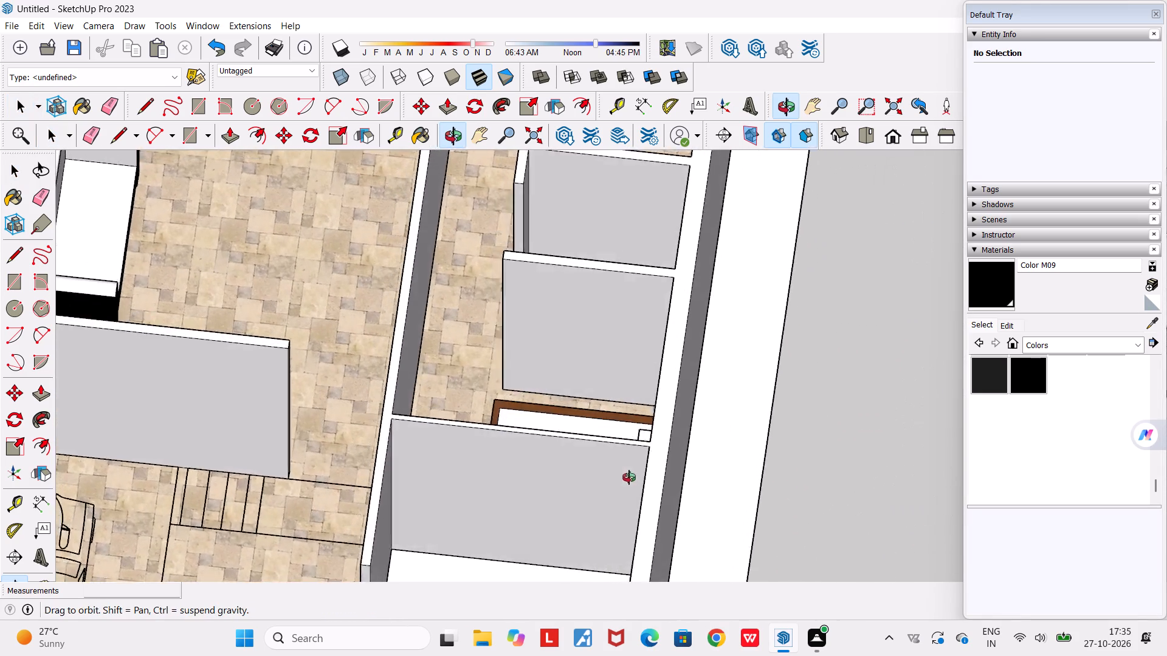
pyautogui.moveTo(629, 477); pyautogui.dragTo(625, 476, button='middle')
pyautogui.scroll(-8, 622, 474)
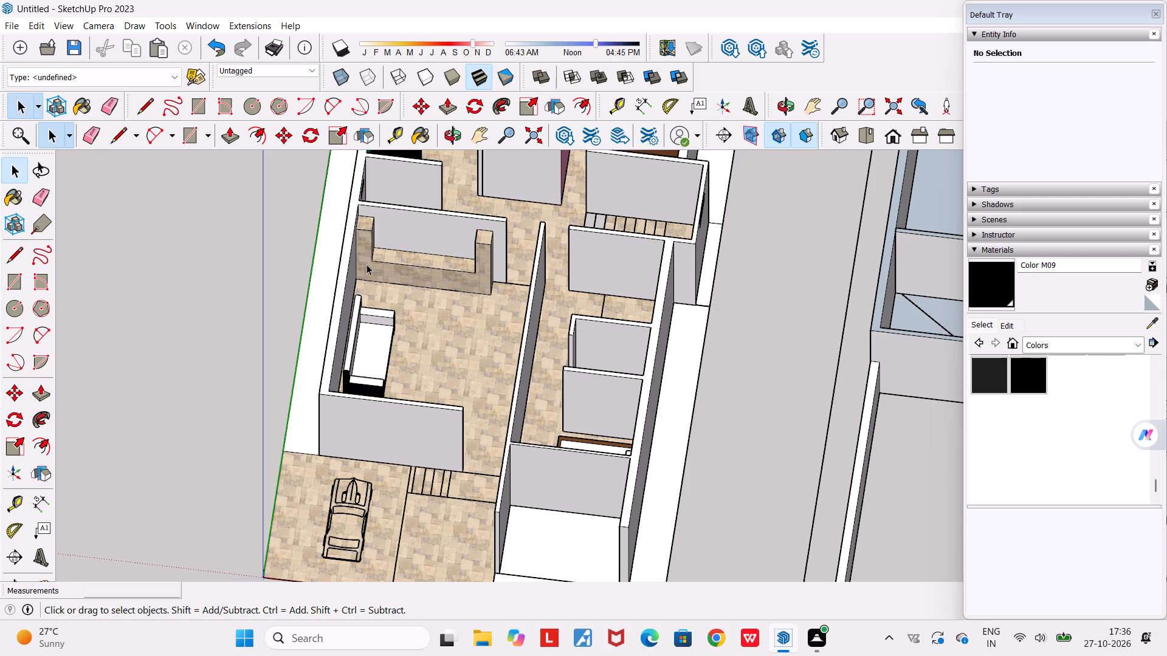
pyautogui.scroll(-5, 367, 264)
pyautogui.moveTo(539, 352); pyautogui.dragTo(396, 318, button='middle')
pyautogui.scroll(-8, 396, 318)
pyautogui.scroll(4, 441, 169)
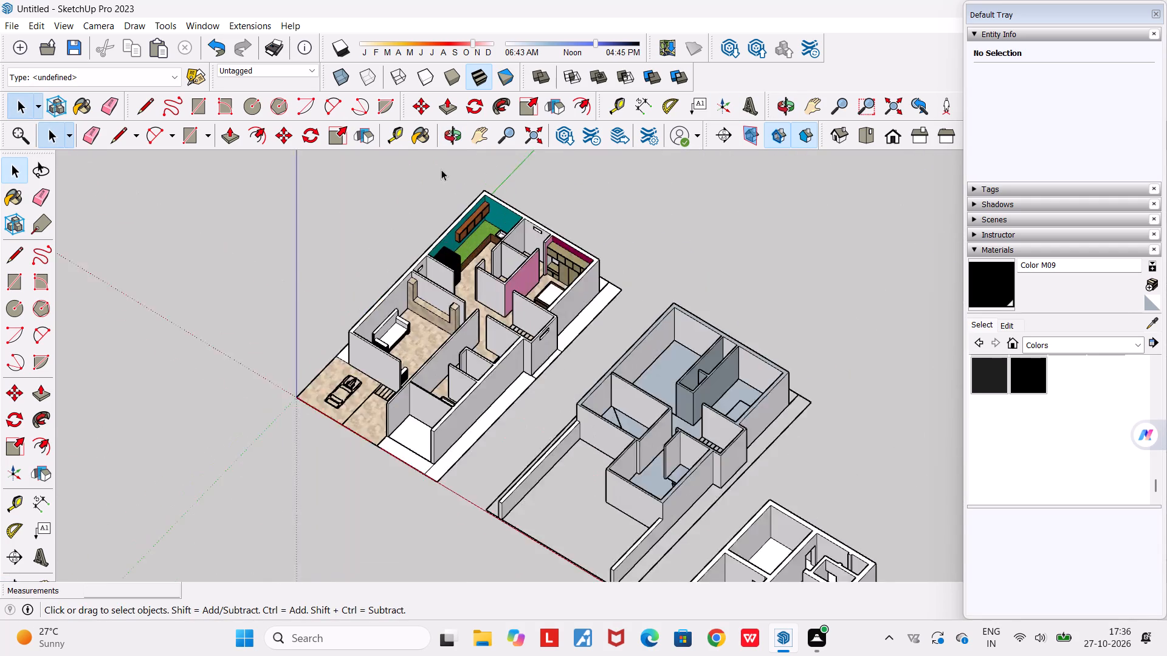
pyautogui.scroll(7, 441, 169)
pyautogui.scroll(-3, 443, 202)
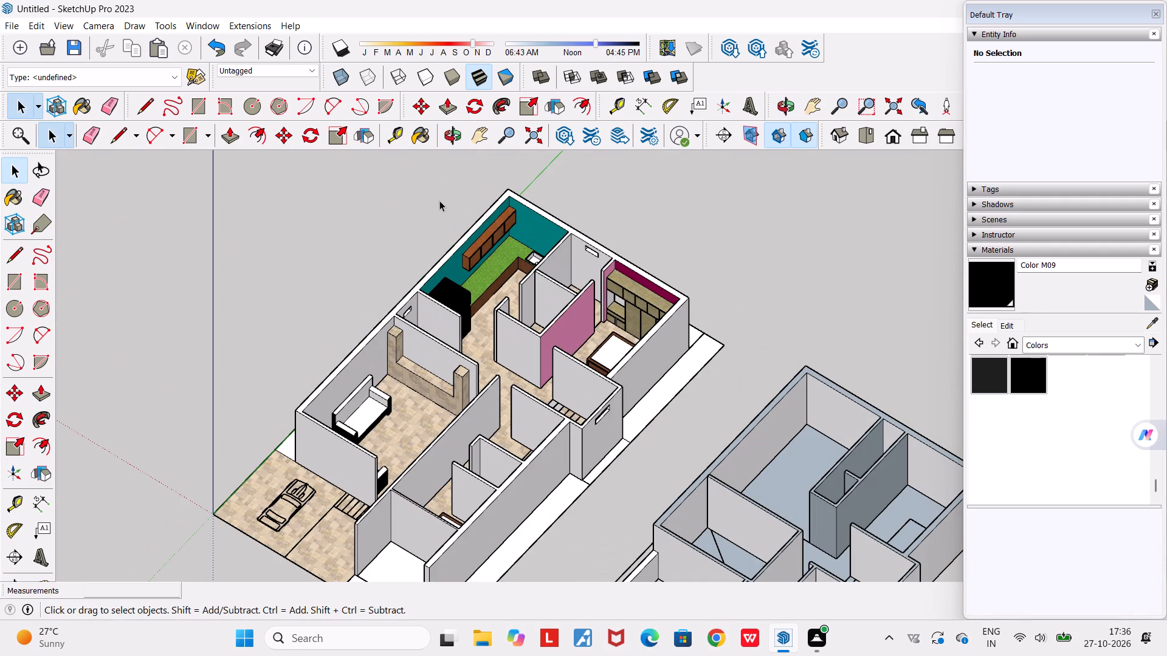
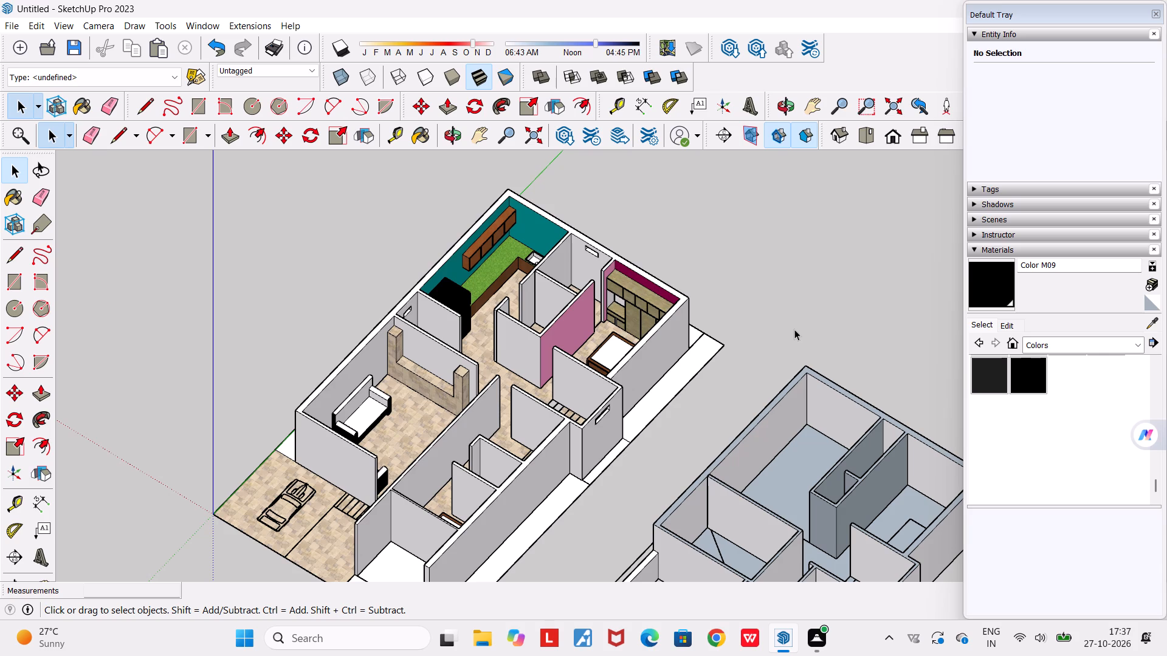
# Examine the furnished floor alongside the two unfurnished floor models, viewing the whole row from above and from the front.
pyautogui.scroll(-4, 747, 415)
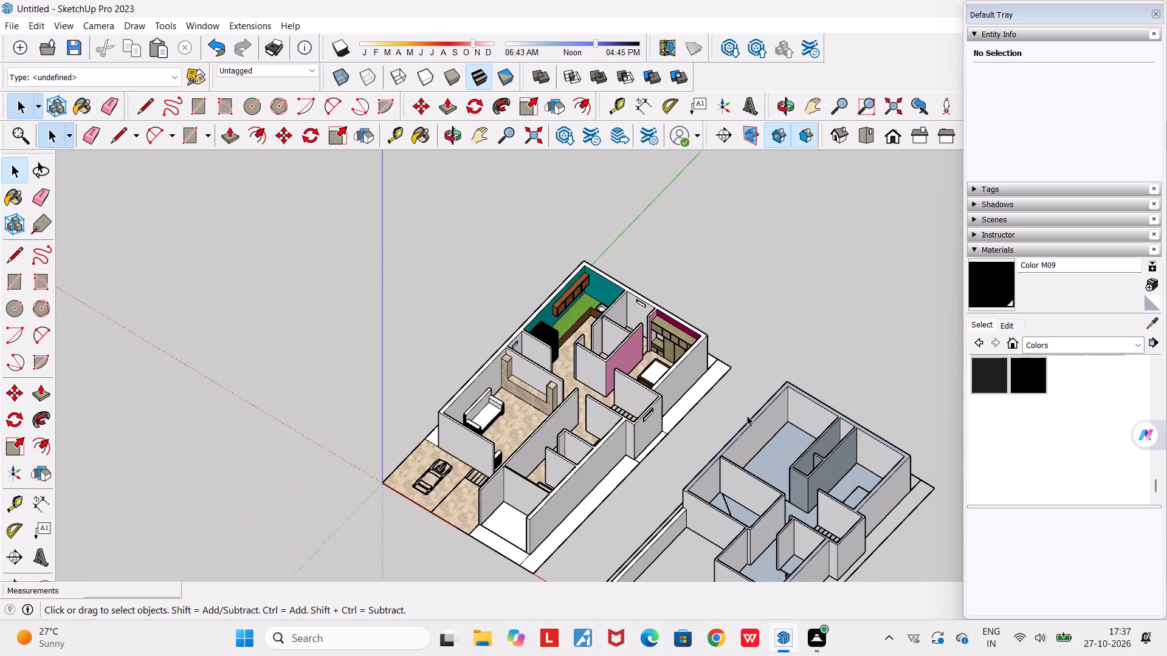
pyautogui.scroll(2, 692, 445)
pyautogui.scroll(-2, 692, 445)
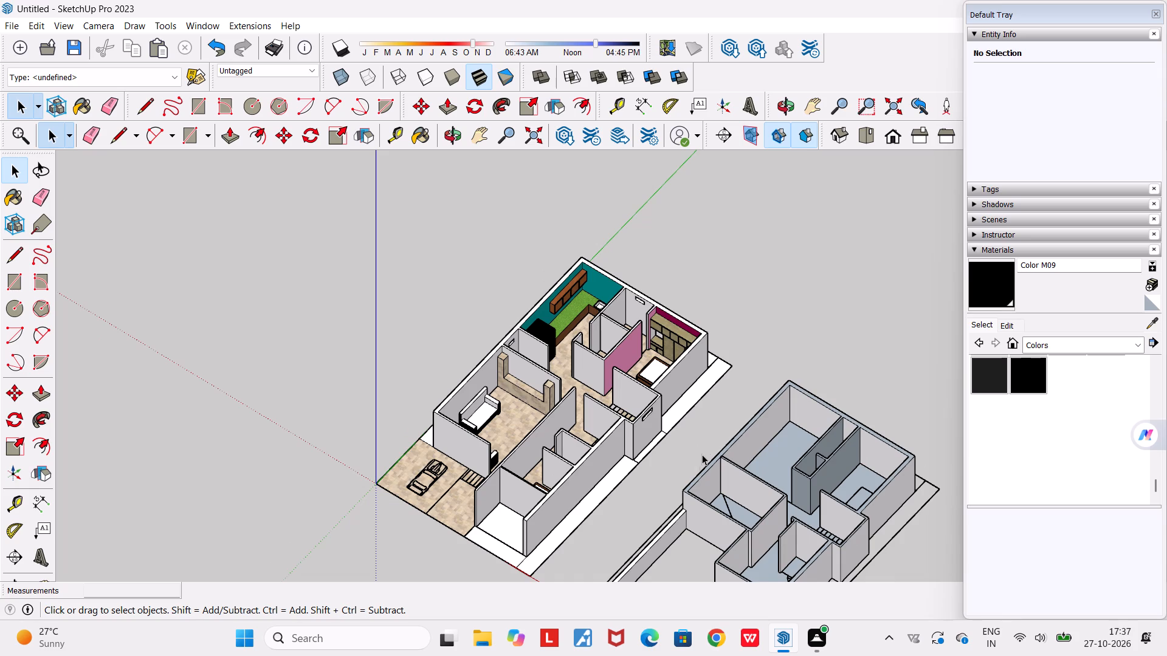
pyautogui.scroll(-2, 697, 470)
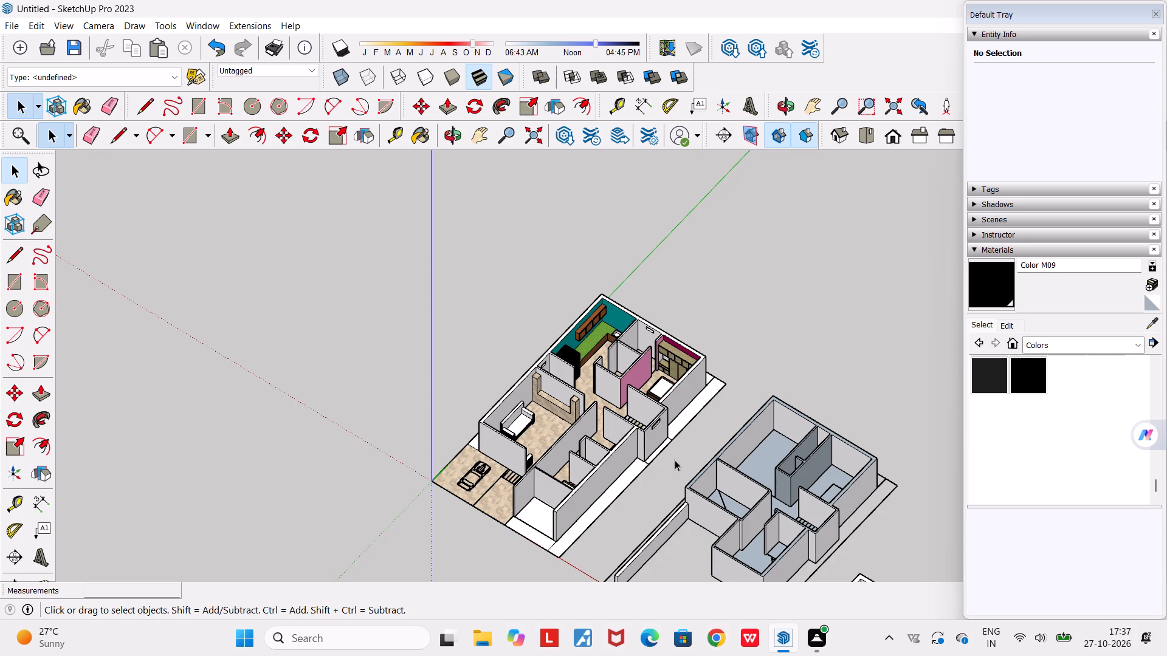
pyautogui.scroll(-2, 664, 471)
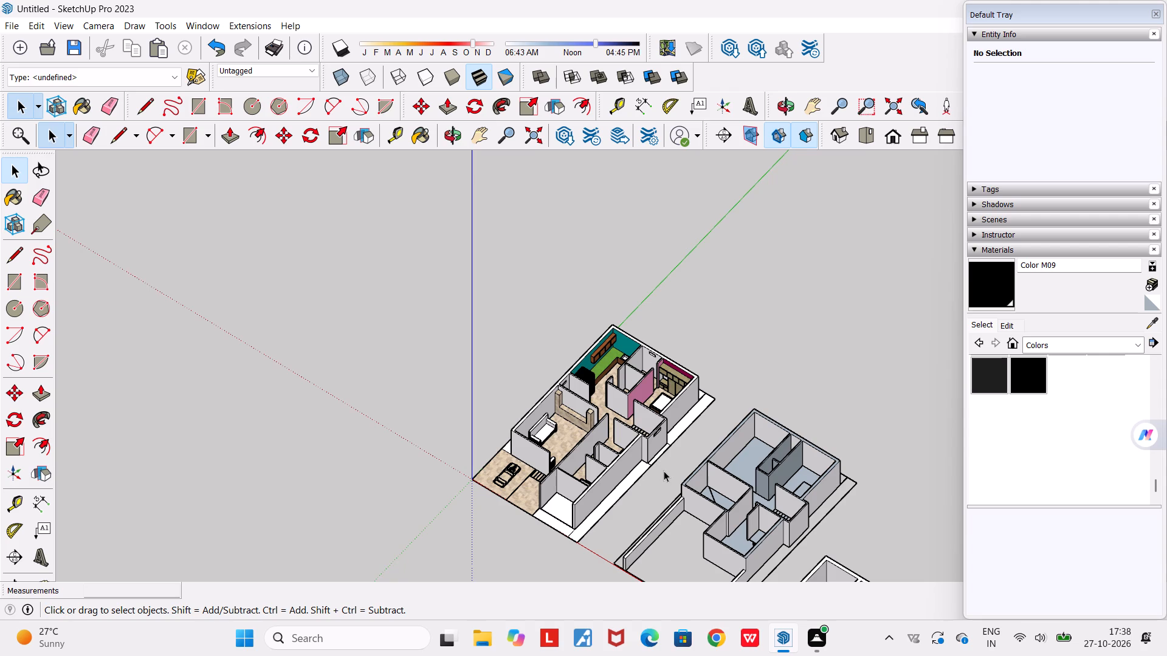
pyautogui.scroll(3, 661, 414)
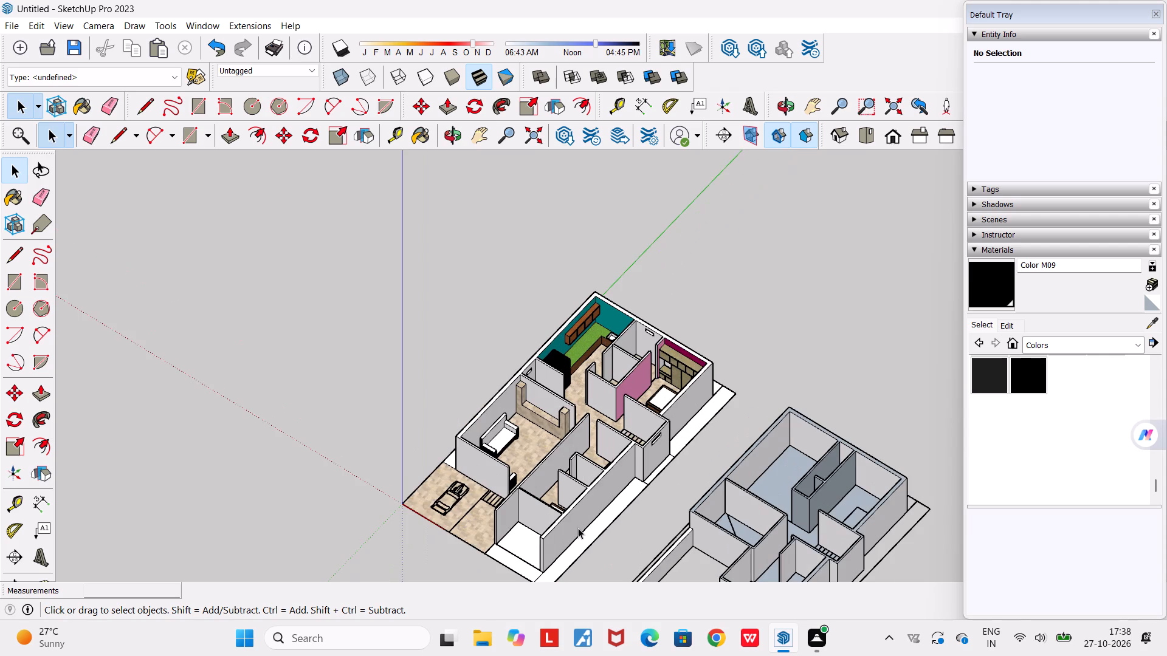
pyautogui.scroll(-6, 578, 528)
pyautogui.moveTo(582, 535); pyautogui.dragTo(827, 375, button='middle')
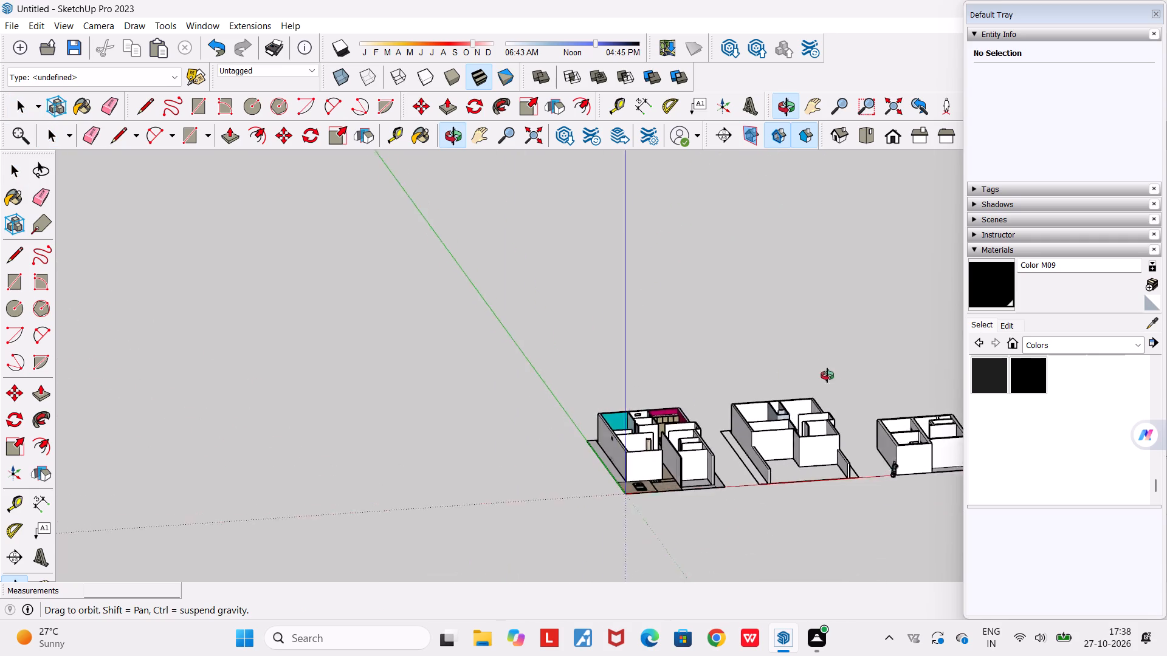
pyautogui.moveTo(827, 375); pyautogui.dragTo(837, 460, button='middle')
pyautogui.scroll(-2, 836, 460)
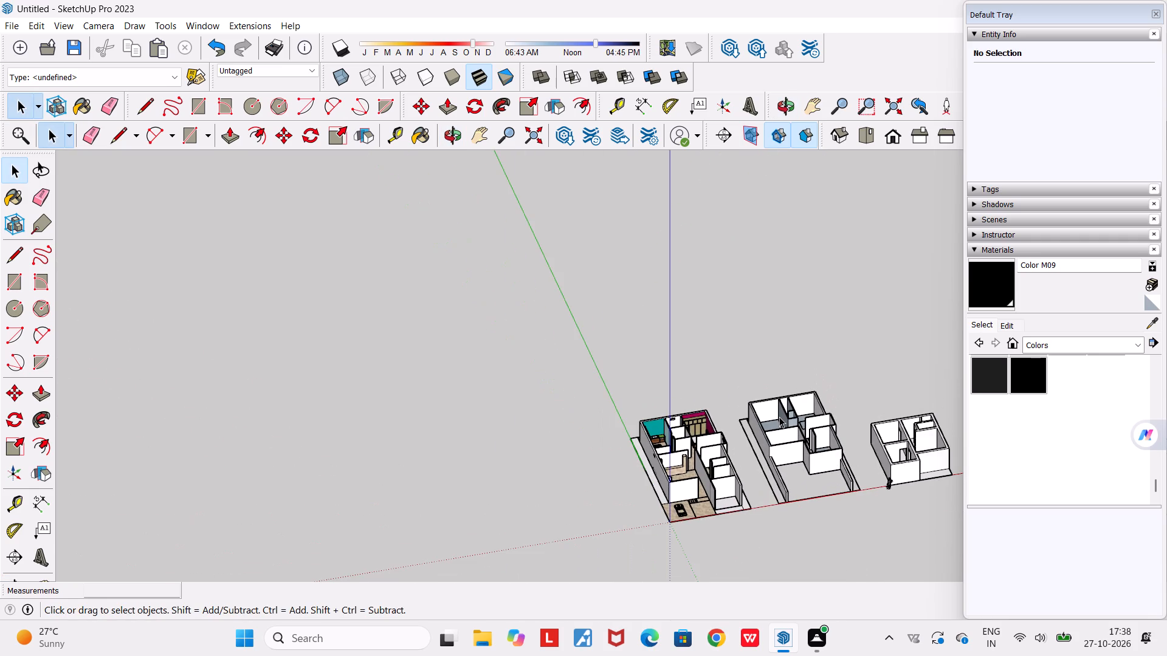
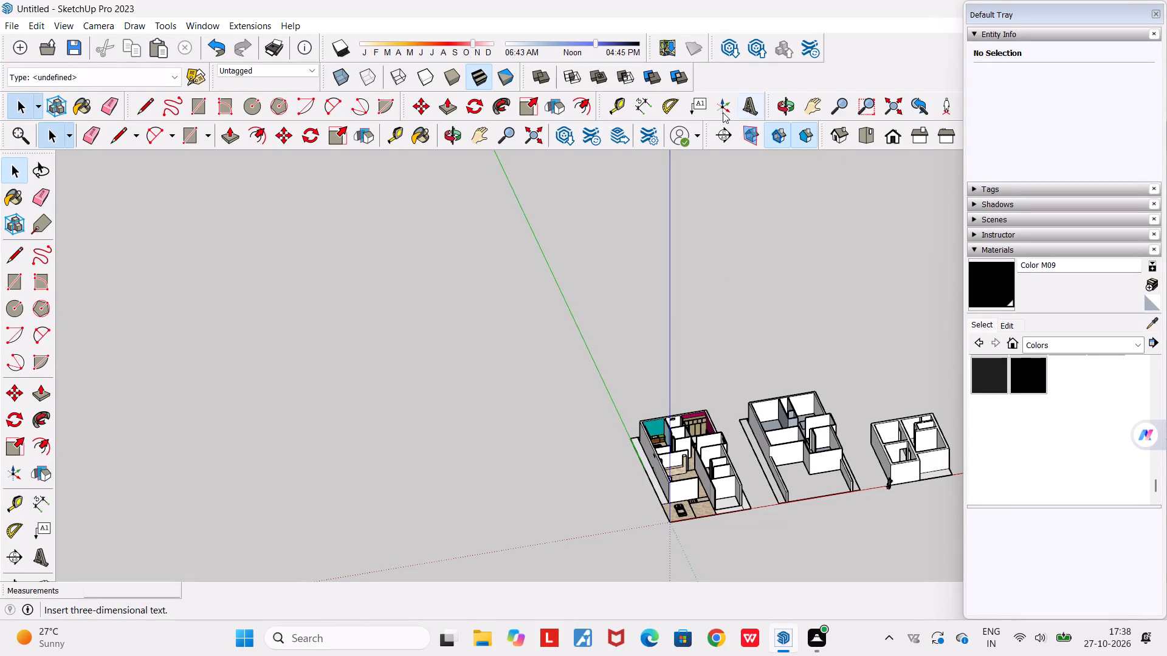
# Examine the furnished floor's rooms from above, including the kitchen, bedroom and living room.
pyautogui.scroll(2, 729, 497)
pyautogui.moveTo(723, 494); pyautogui.dragTo(570, 488, button='middle')
pyautogui.scroll(5, 607, 505)
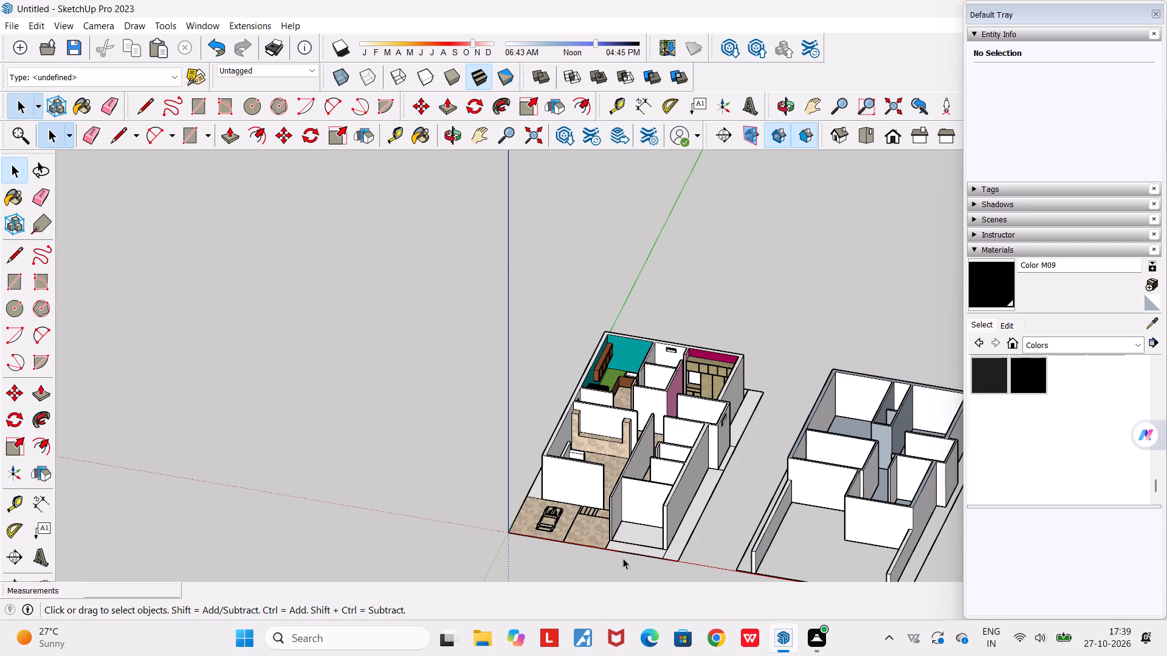
pyautogui.scroll(4, 625, 558)
pyautogui.moveTo(622, 541); pyautogui.dragTo(611, 575, button='middle')
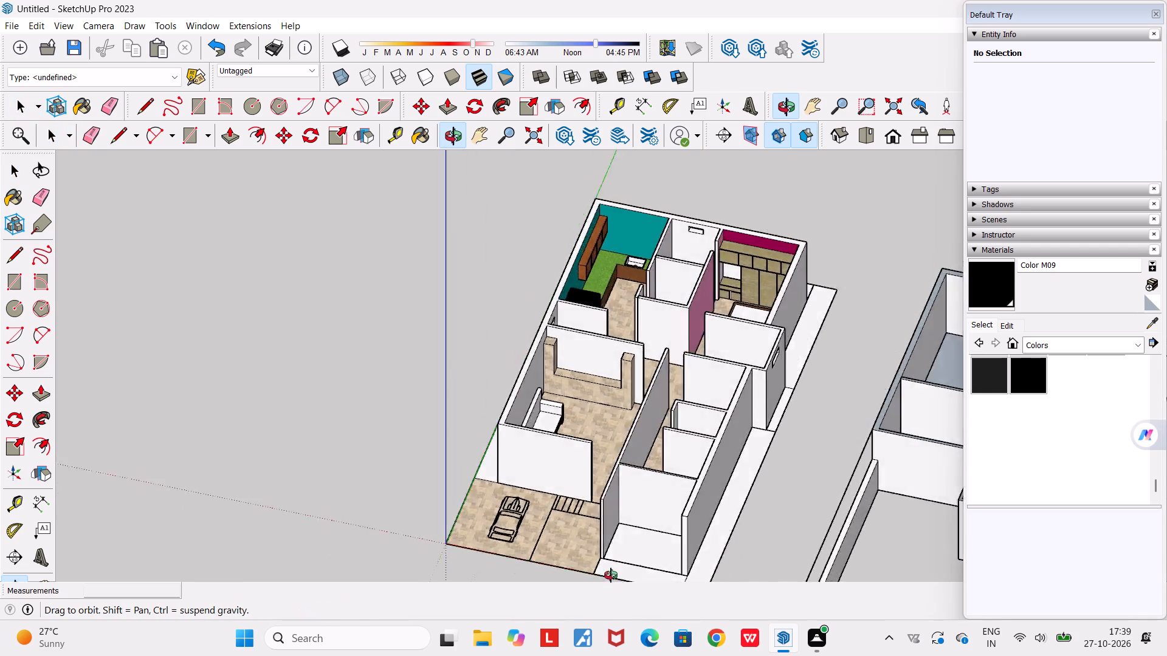
pyautogui.moveTo(611, 575); pyautogui.dragTo(446, 526, button='middle')
pyautogui.scroll(-3, 461, 527)
pyautogui.scroll(5, 496, 403)
pyautogui.moveTo(521, 417); pyautogui.dragTo(828, 498, button='middle')
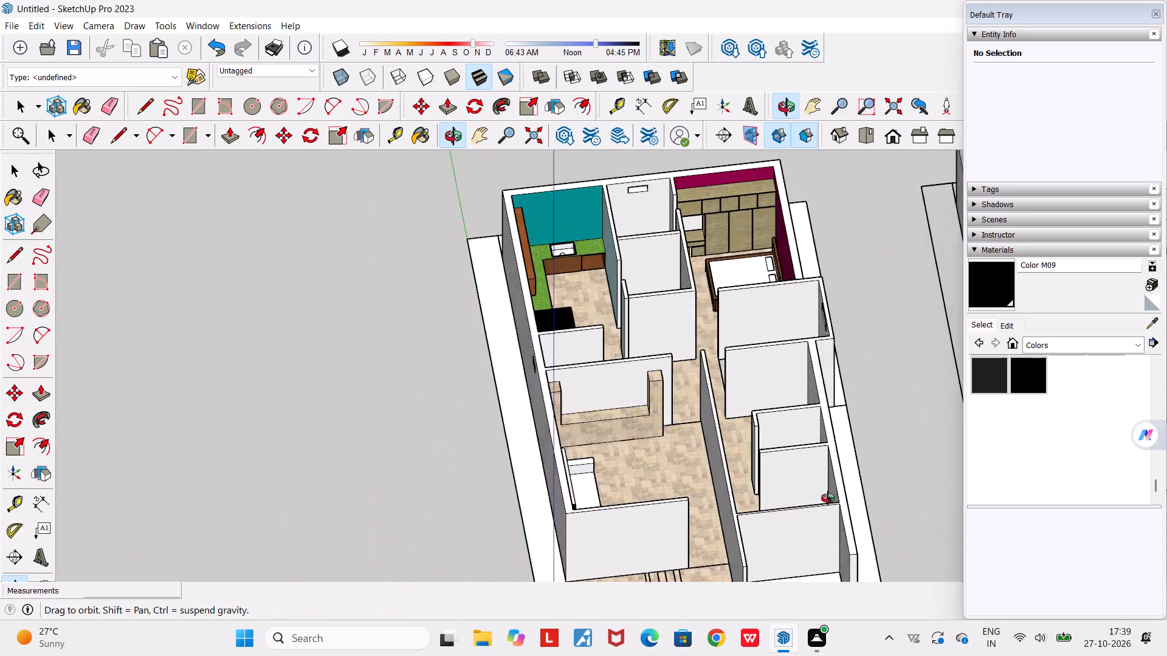
pyautogui.moveTo(828, 498); pyautogui.dragTo(880, 494, button='middle')
# Inspect the stone-textured U-shaped unit against the living room's partition wall from several angles, up close and with its surroundings.
pyautogui.scroll(3, 541, 414)
pyautogui.scroll(1, 630, 417)
pyautogui.moveTo(617, 412); pyautogui.dragTo(532, 429, button='middle')
pyautogui.scroll(5, 628, 429)
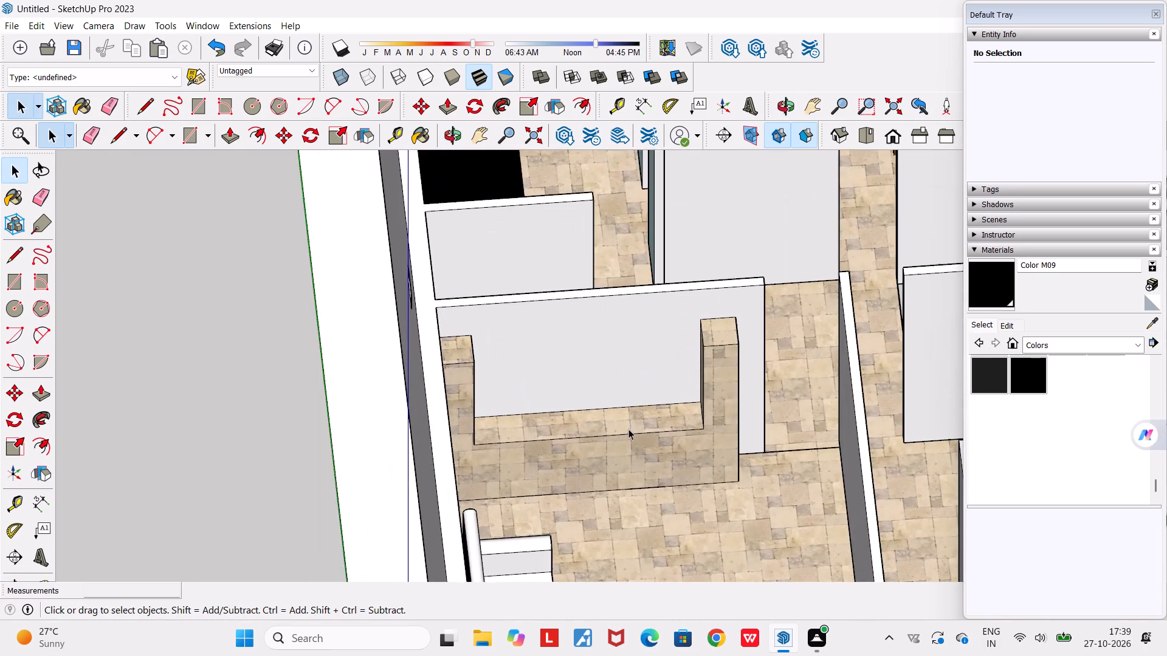
pyautogui.moveTo(612, 425); pyautogui.dragTo(542, 421, button='middle')
pyautogui.scroll(2, 542, 422)
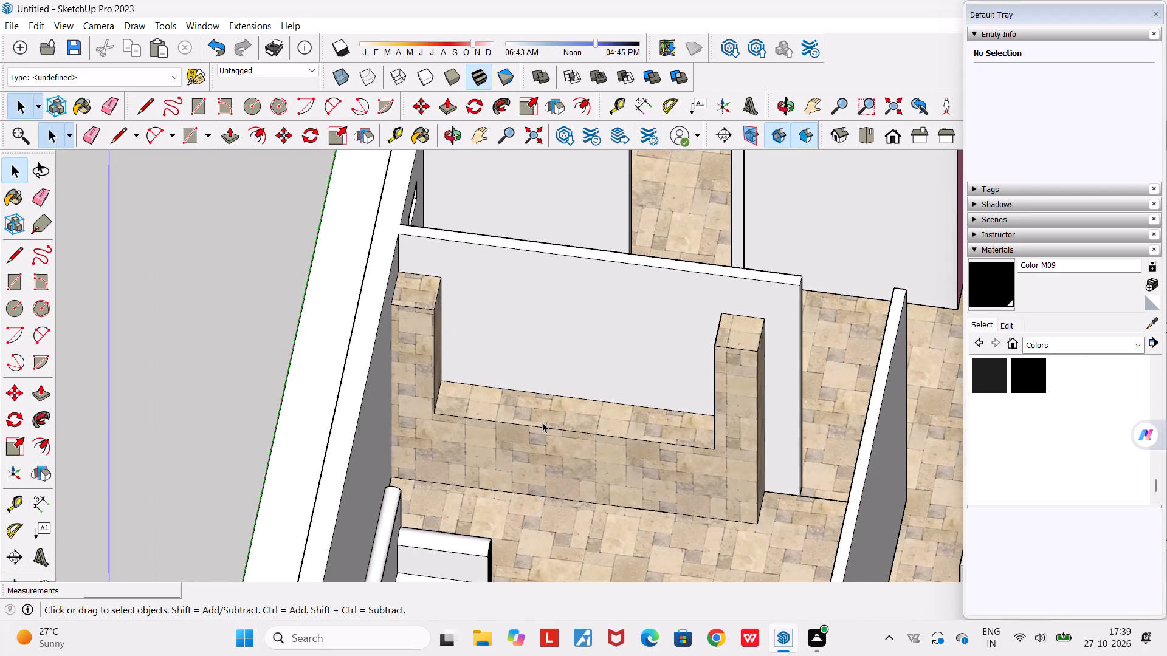
pyautogui.scroll(-4, 542, 422)
pyautogui.scroll(3, 542, 422)
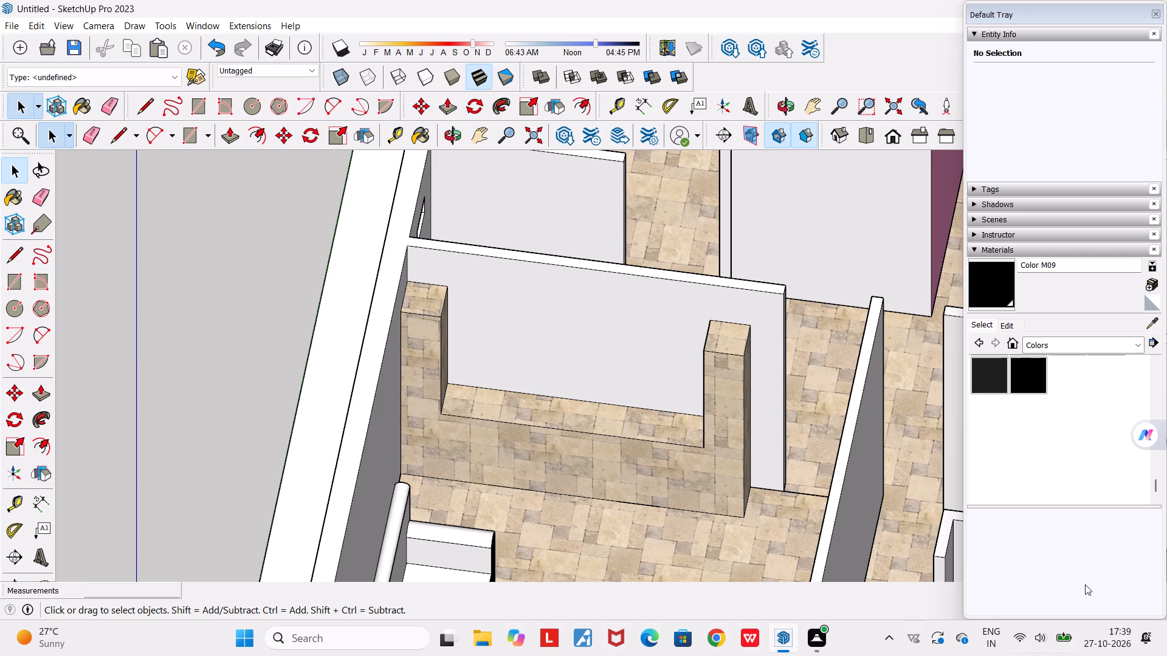
pyautogui.scroll(-2, 586, 497)
pyautogui.scroll(3, 604, 467)
pyautogui.moveTo(593, 466); pyautogui.dragTo(550, 487, button='middle')
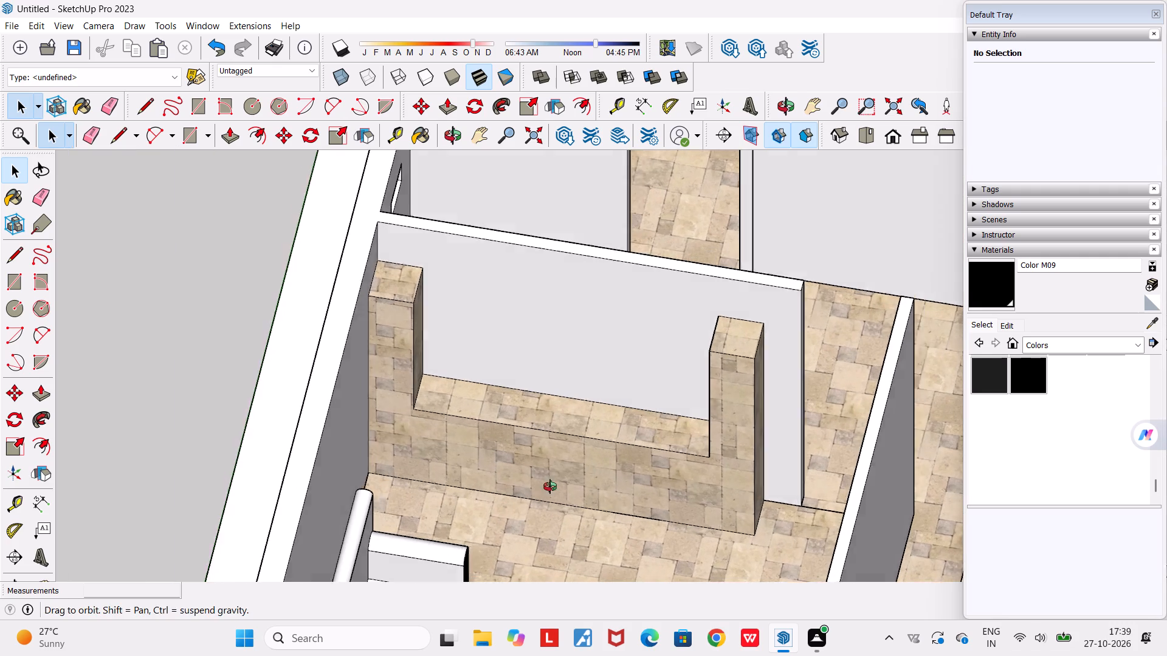
pyautogui.moveTo(550, 487); pyautogui.dragTo(511, 487, button='middle')
pyautogui.scroll(3, 527, 463)
pyautogui.moveTo(528, 463); pyautogui.dragTo(600, 553, button='middle')
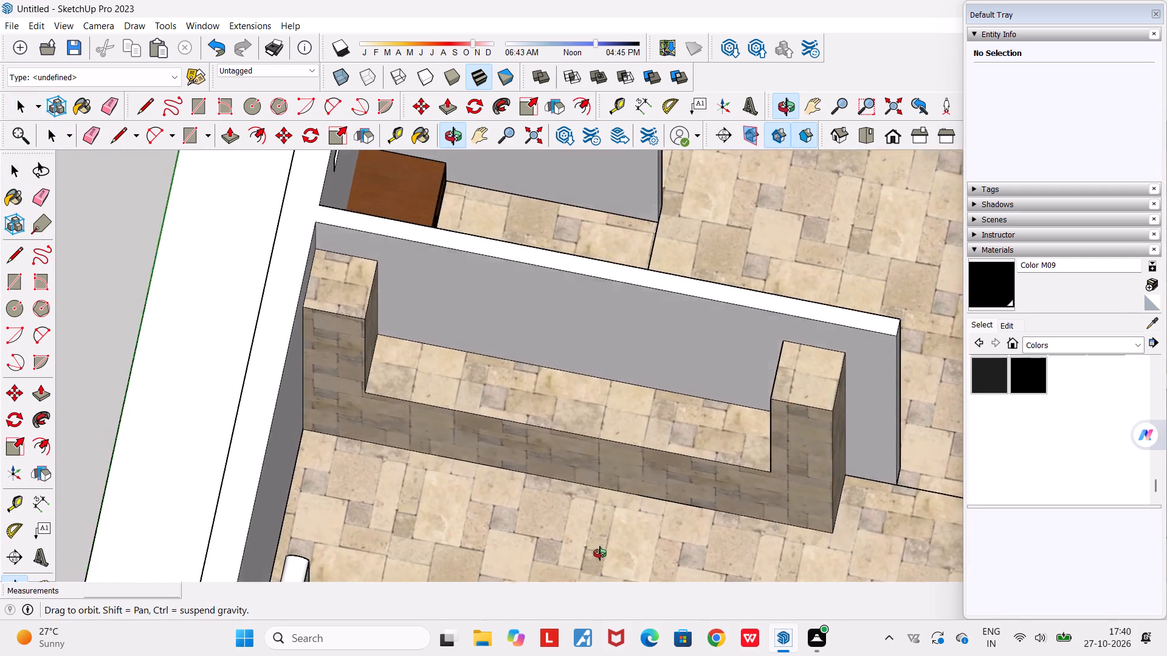
pyautogui.moveTo(600, 553); pyautogui.dragTo(769, 553, button='middle')
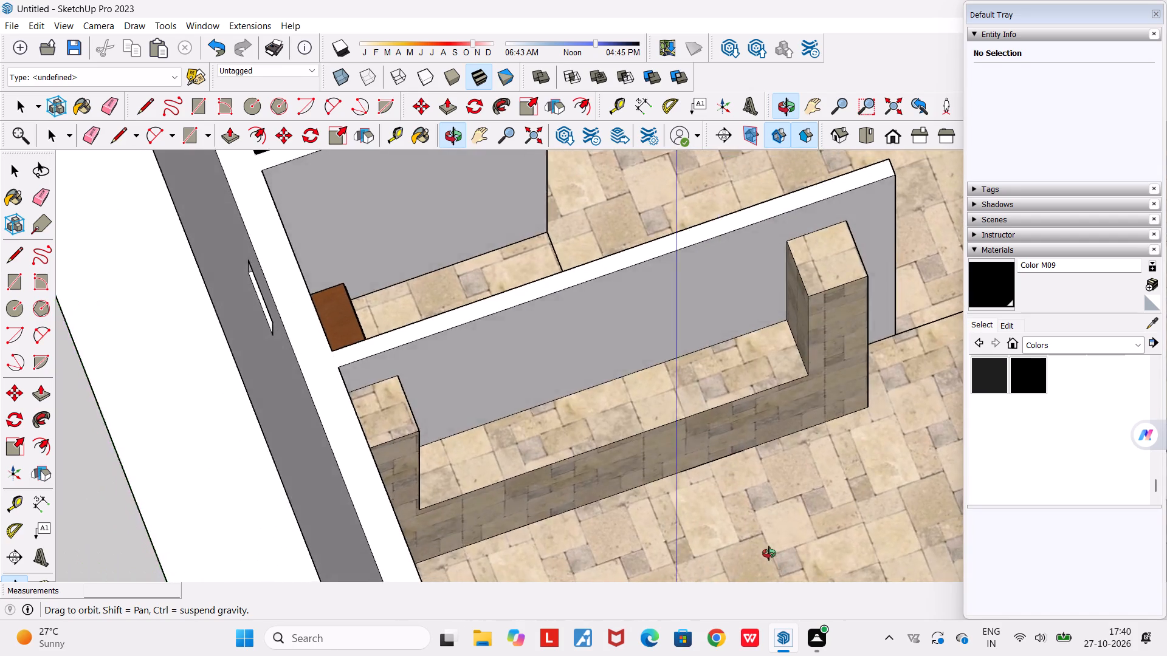
pyautogui.moveTo(769, 553); pyautogui.dragTo(718, 560, button='middle')
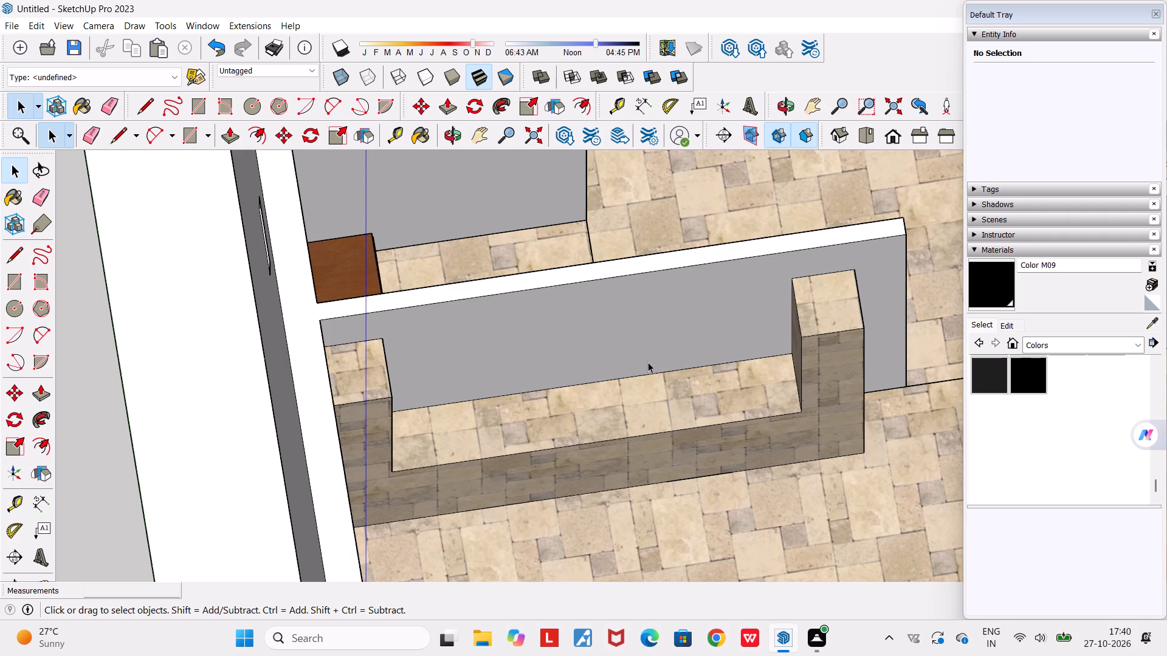
pyautogui.scroll(-3, 648, 362)
pyautogui.moveTo(651, 397); pyautogui.dragTo(542, 349, button='middle')
pyautogui.scroll(-2, 542, 349)
pyautogui.scroll(3, 545, 356)
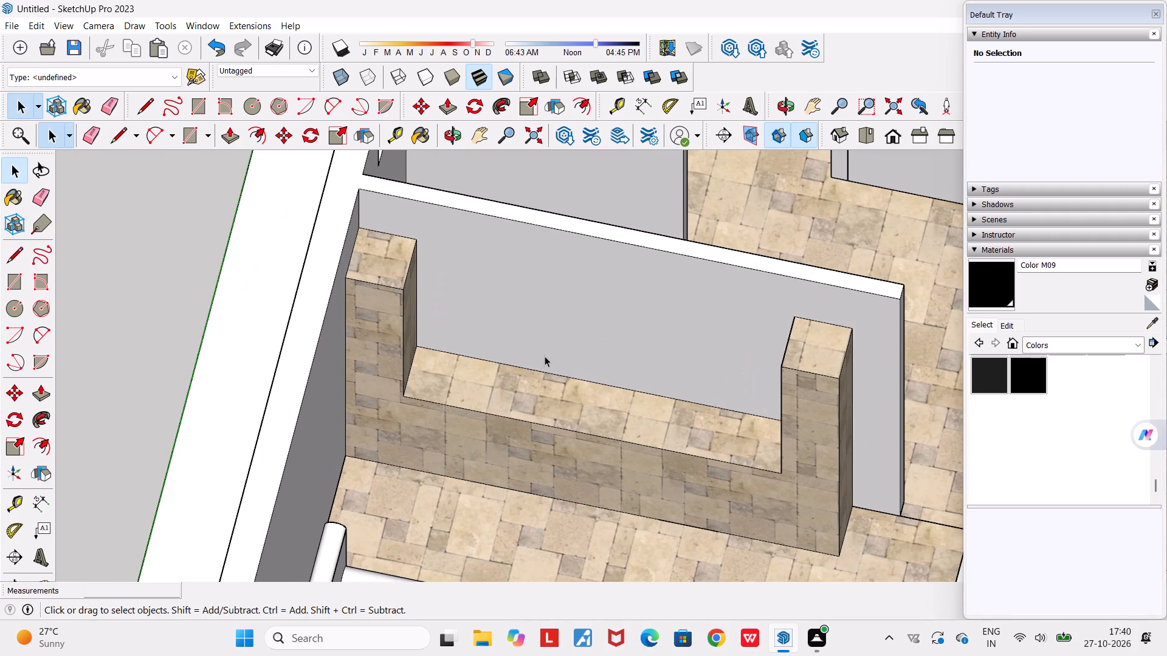
pyautogui.scroll(2, 606, 447)
pyautogui.scroll(-1, 606, 447)
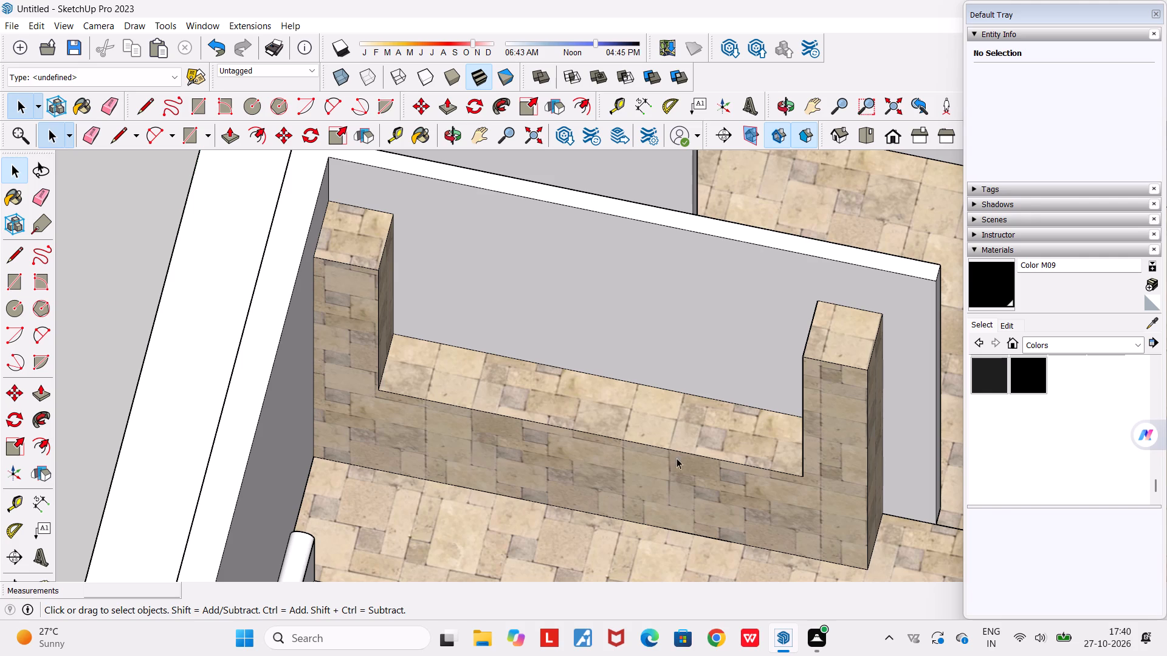
pyautogui.scroll(-2, 687, 479)
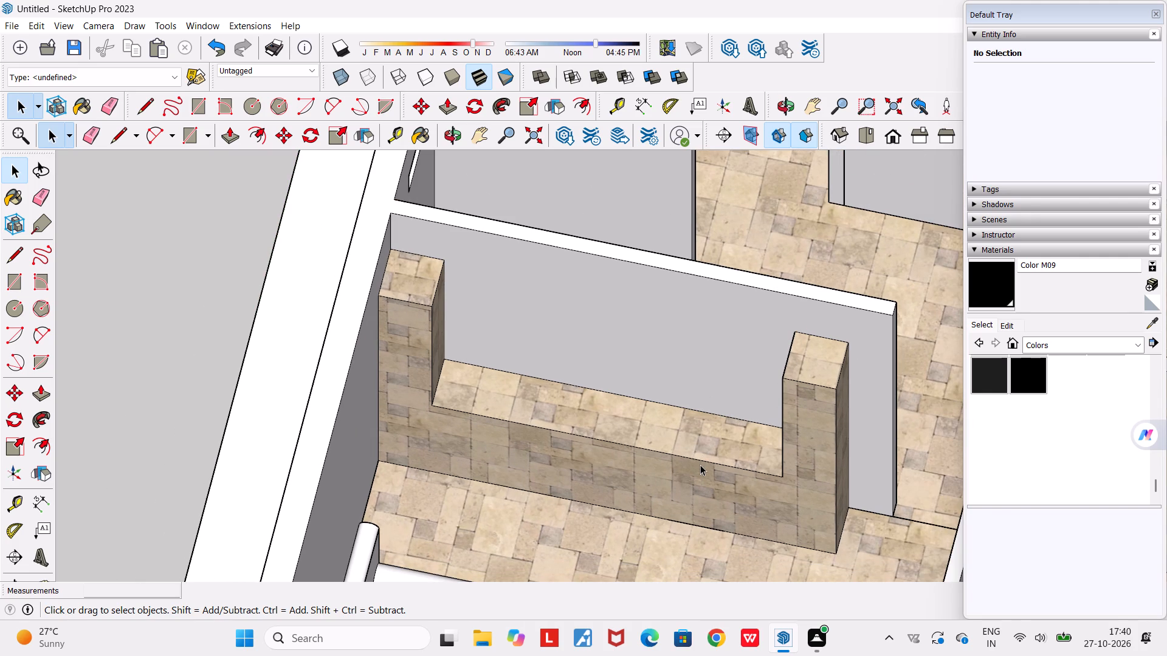
pyautogui.scroll(-4, 702, 474)
pyautogui.moveTo(703, 486); pyautogui.dragTo(705, 487, button='middle')
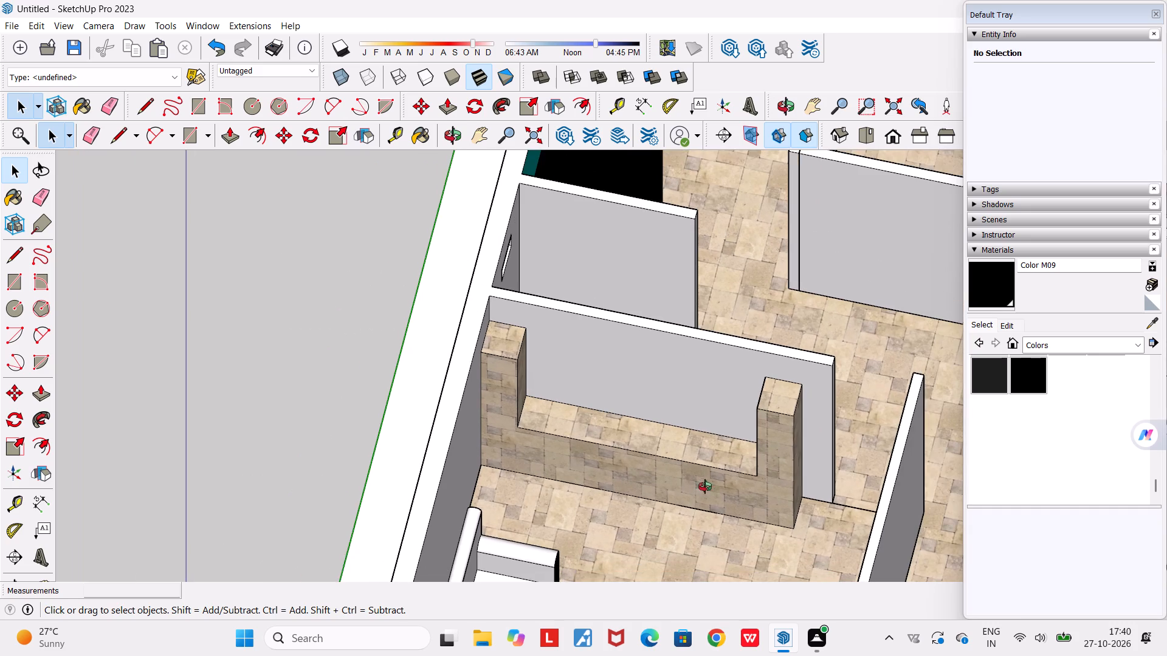
pyautogui.moveTo(705, 487); pyautogui.dragTo(869, 572, button='middle')
pyautogui.scroll(4, 813, 401)
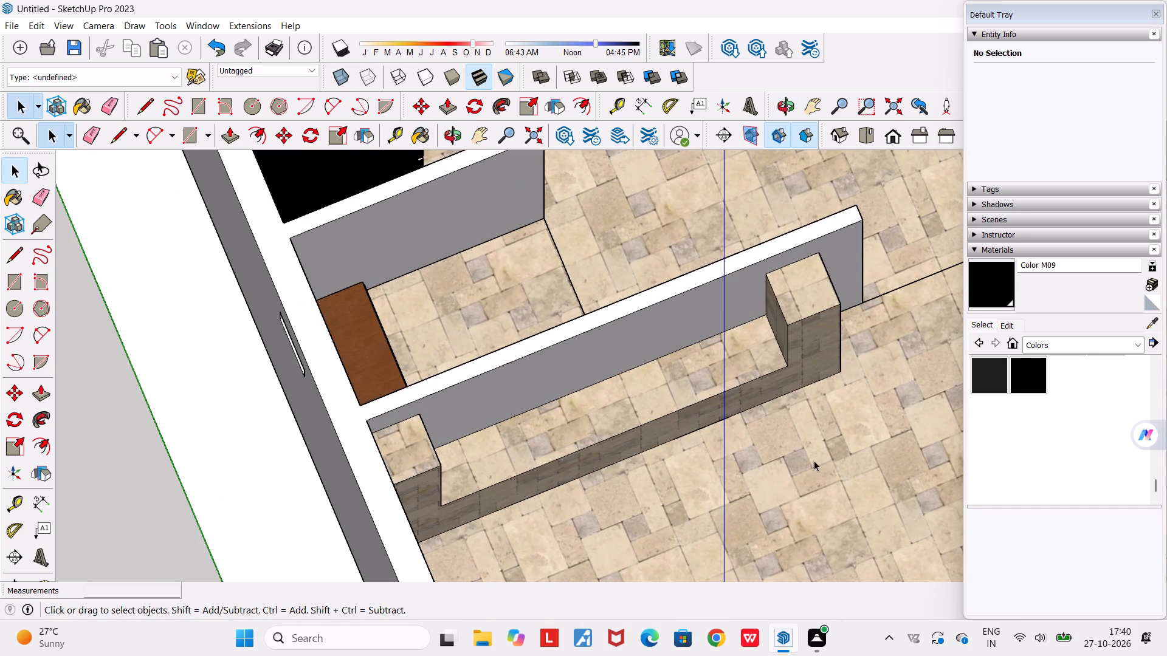
pyautogui.moveTo(765, 448); pyautogui.dragTo(675, 398, button='middle')
pyautogui.scroll(1, 676, 409)
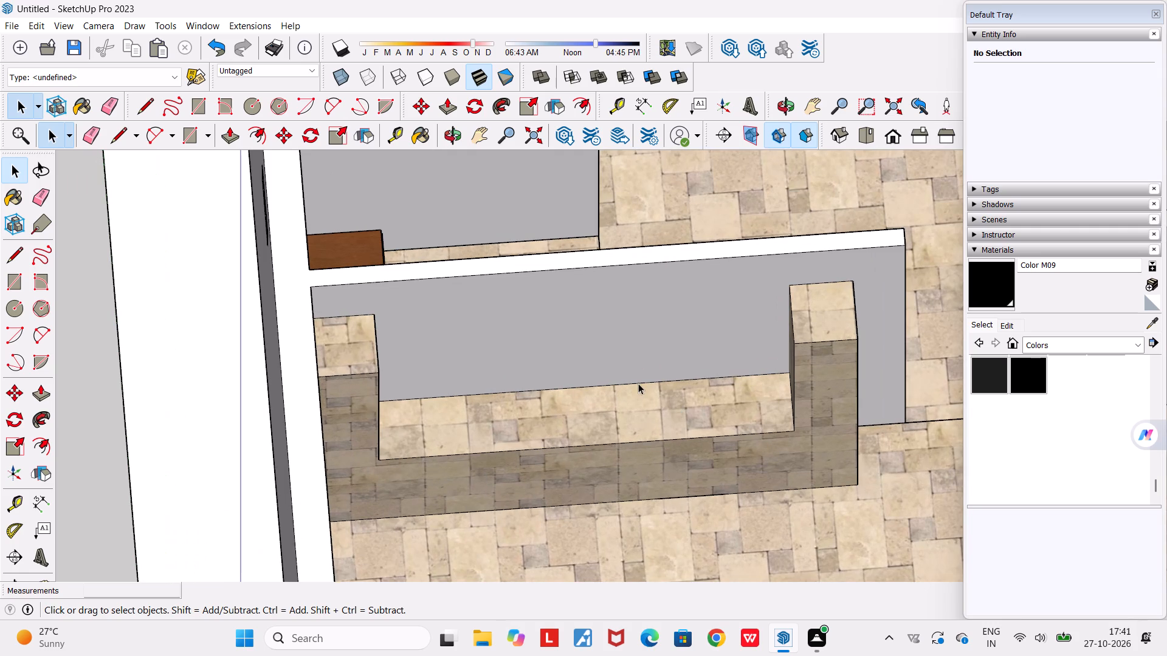
pyautogui.moveTo(670, 425); pyautogui.dragTo(566, 381, button='middle')
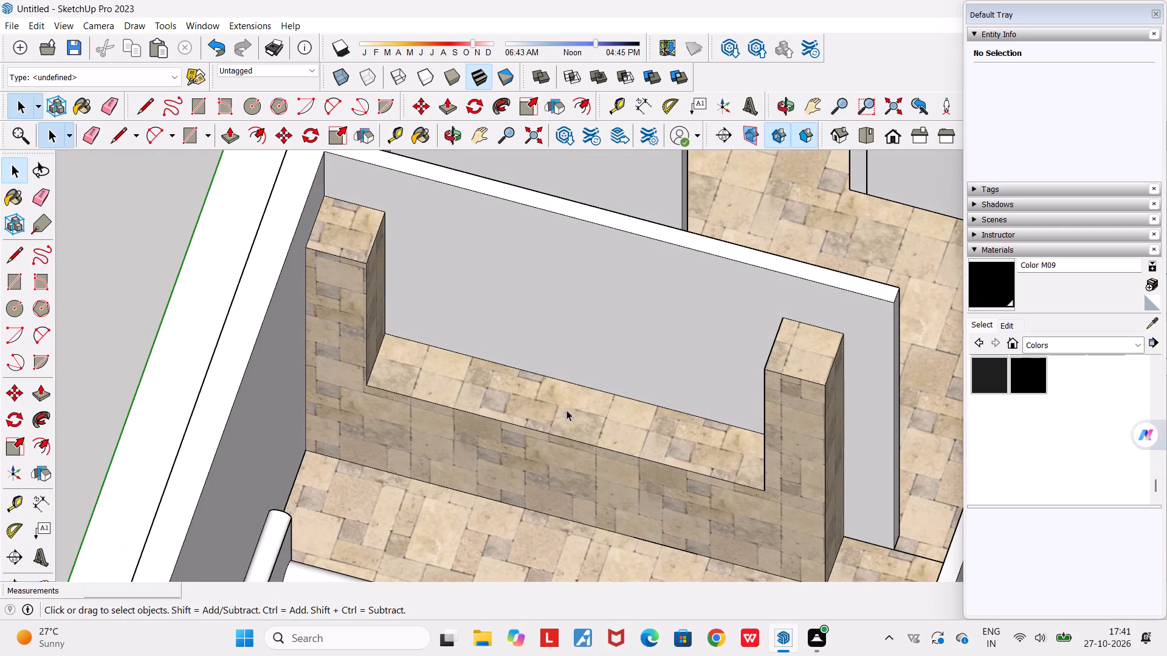
pyautogui.scroll(1, 569, 411)
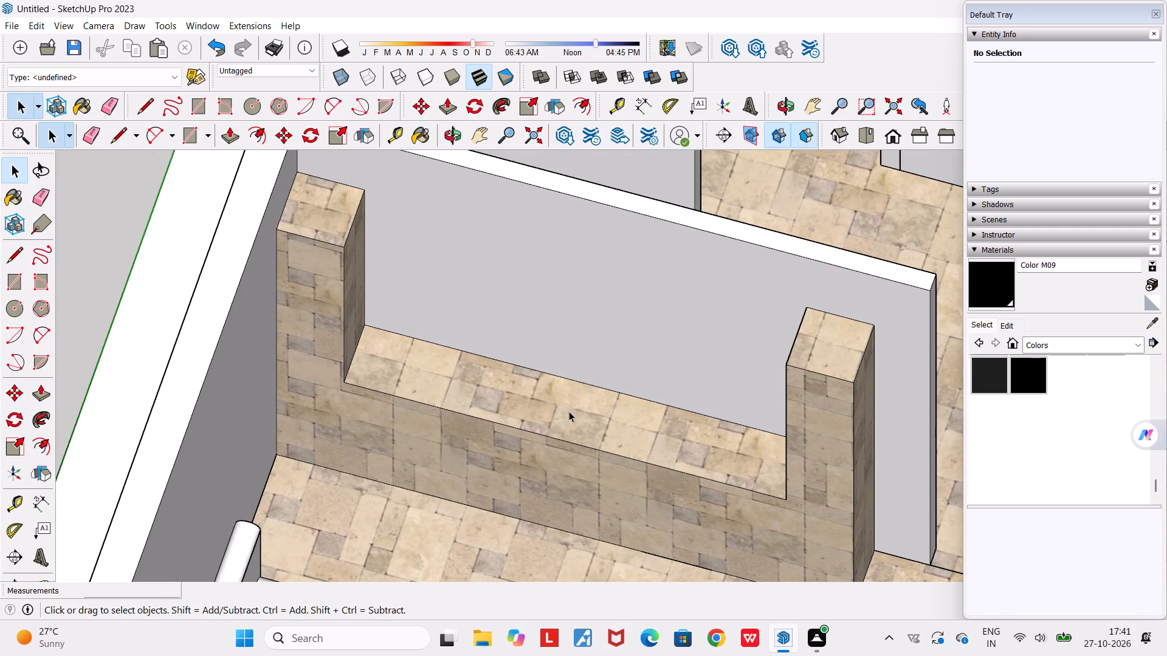
pyautogui.scroll(-4, 569, 411)
pyautogui.moveTo(590, 459); pyautogui.dragTo(644, 545, button='middle')
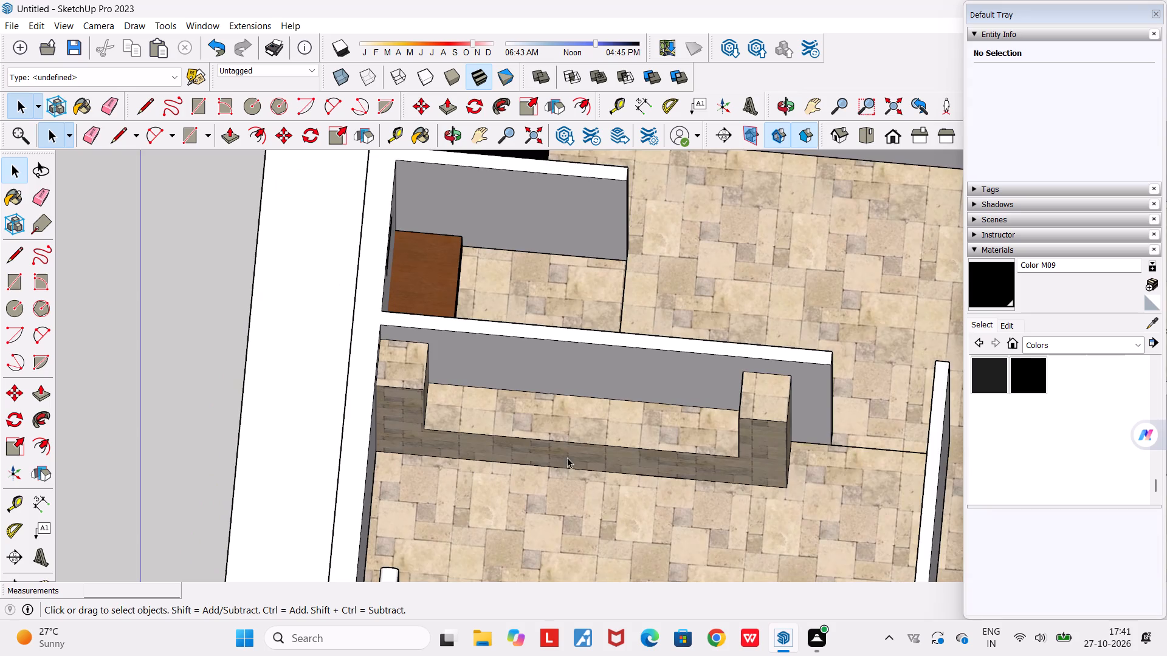
pyautogui.scroll(3, 555, 446)
pyautogui.moveTo(547, 442); pyautogui.dragTo(592, 405, button='middle')
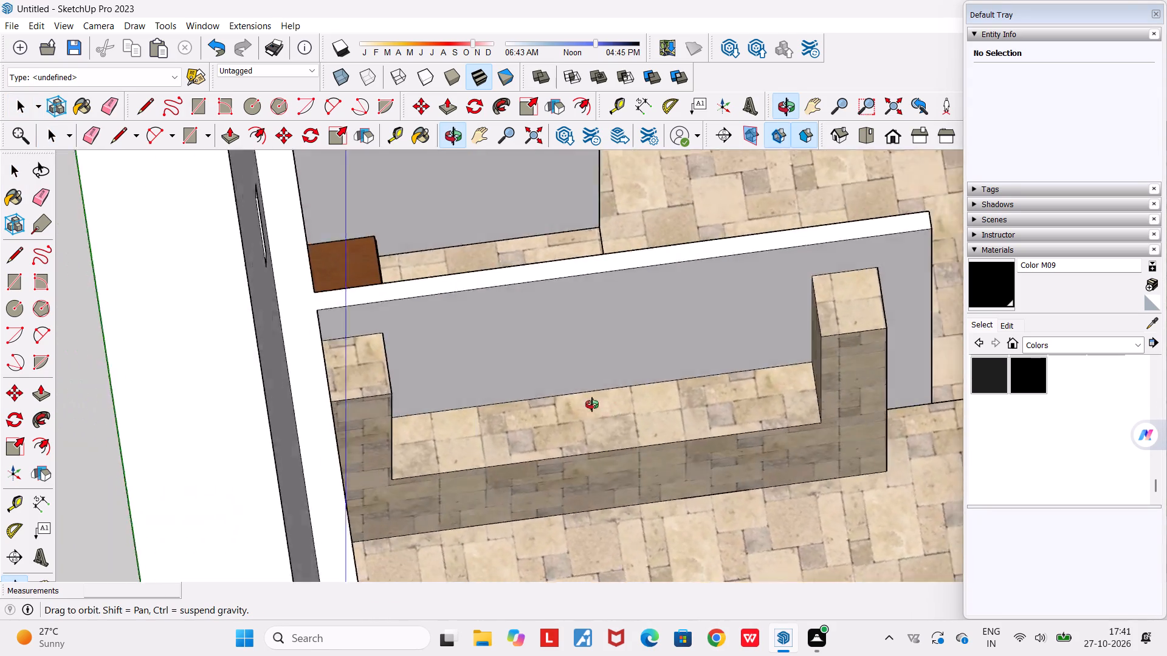
pyautogui.moveTo(592, 405); pyautogui.dragTo(498, 365, button='middle')
pyautogui.scroll(-5, 498, 365)
pyautogui.scroll(4, 515, 401)
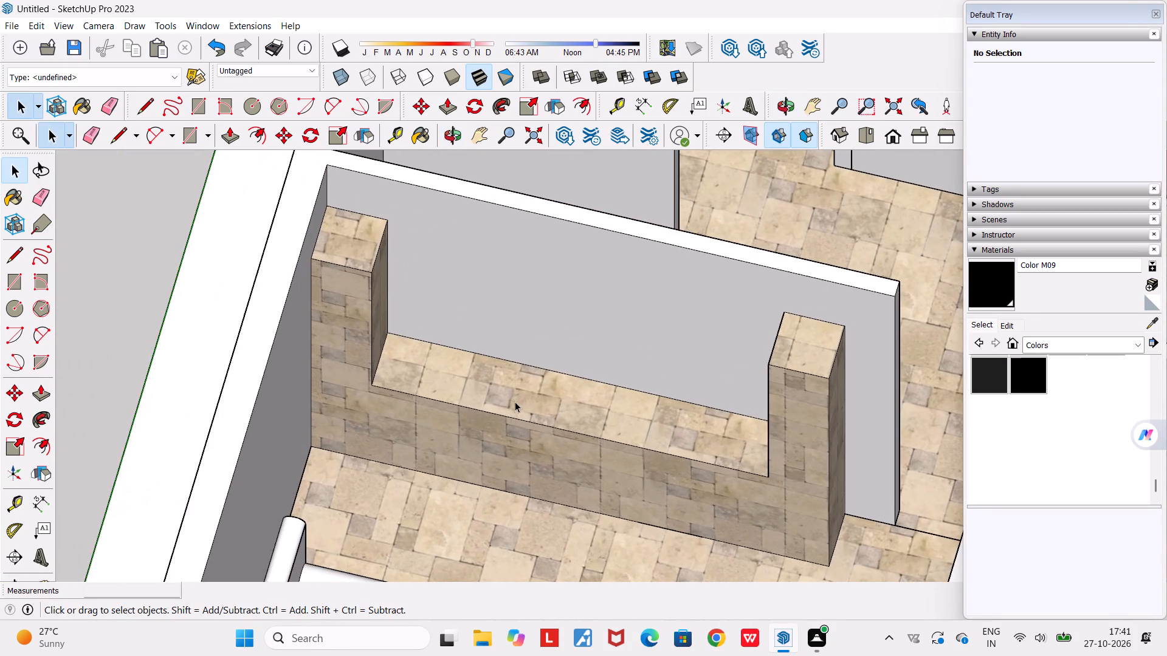
pyautogui.moveTo(515, 401); pyautogui.dragTo(610, 398, button='middle')
pyautogui.scroll(-4, 610, 398)
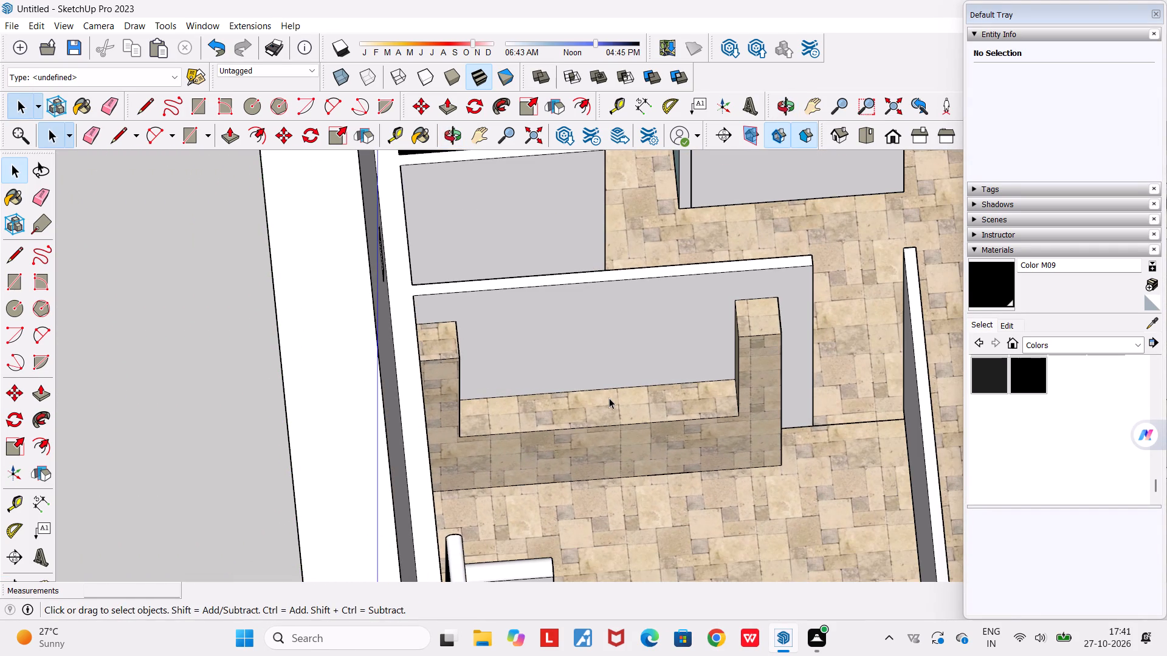
pyautogui.scroll(-3, 609, 398)
pyautogui.moveTo(601, 393); pyautogui.dragTo(594, 390, button='middle')
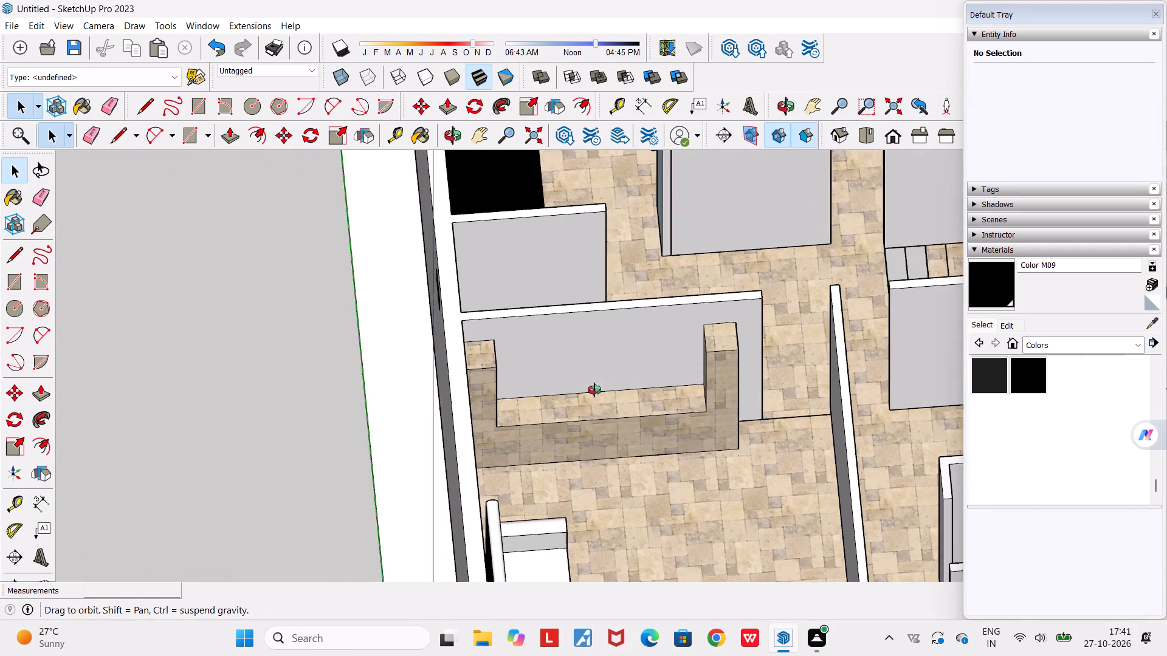
pyautogui.moveTo(594, 390); pyautogui.dragTo(508, 338, button='middle')
pyautogui.scroll(-4, 508, 338)
pyautogui.scroll(5, 509, 360)
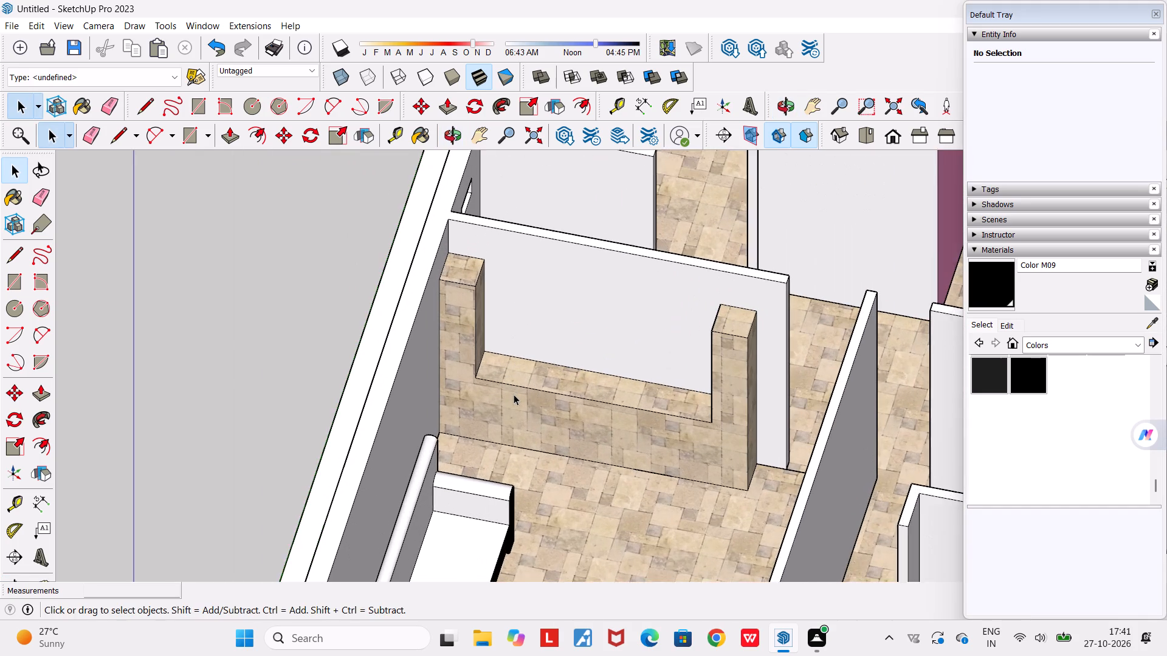
pyautogui.scroll(1, 514, 394)
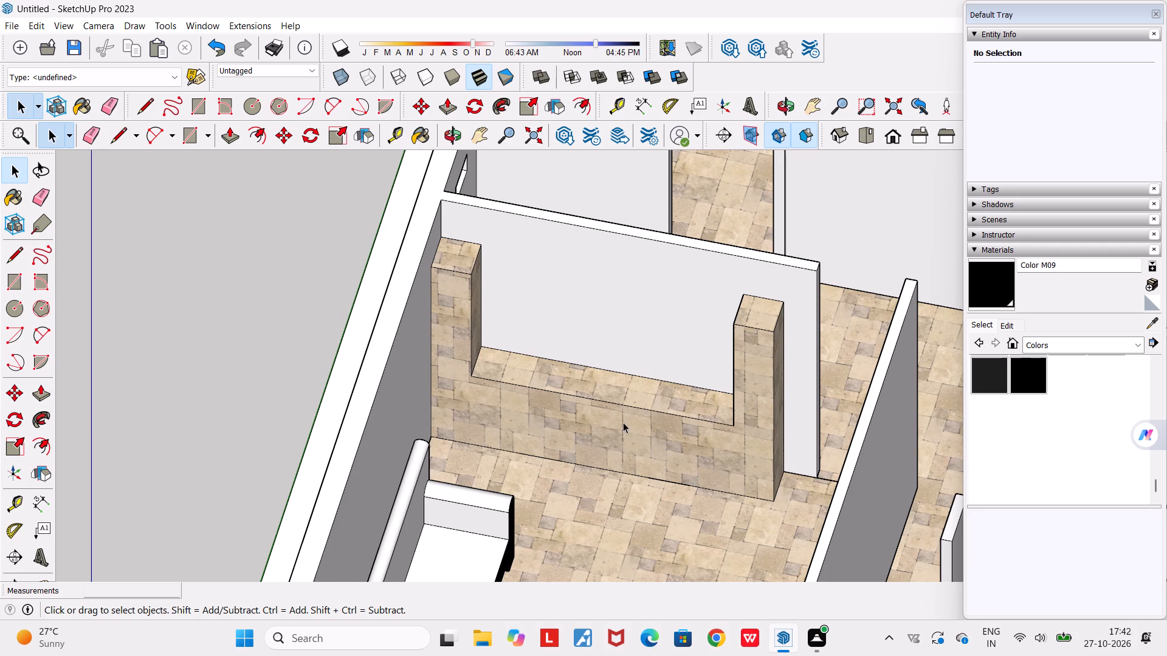
pyautogui.scroll(-5, 623, 422)
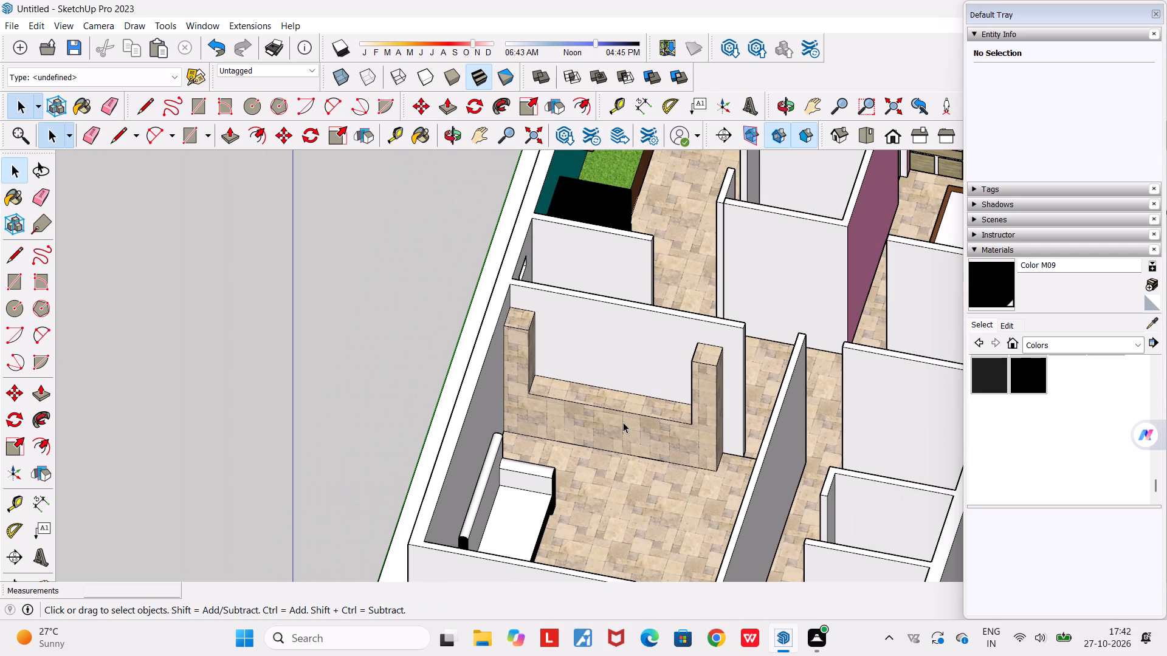
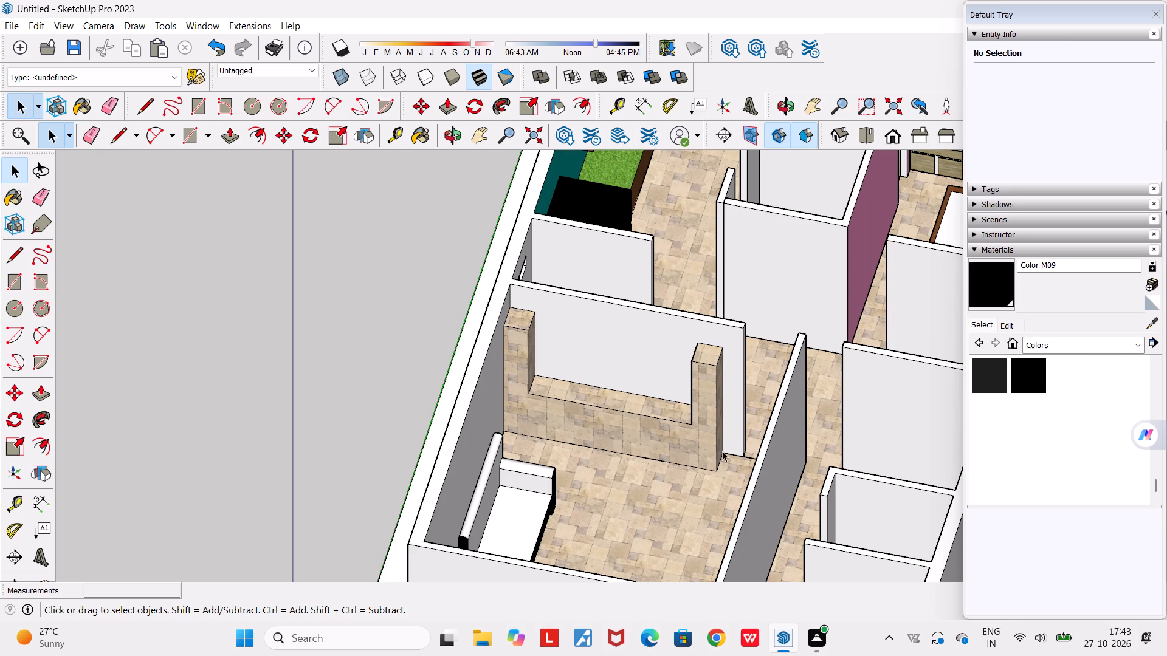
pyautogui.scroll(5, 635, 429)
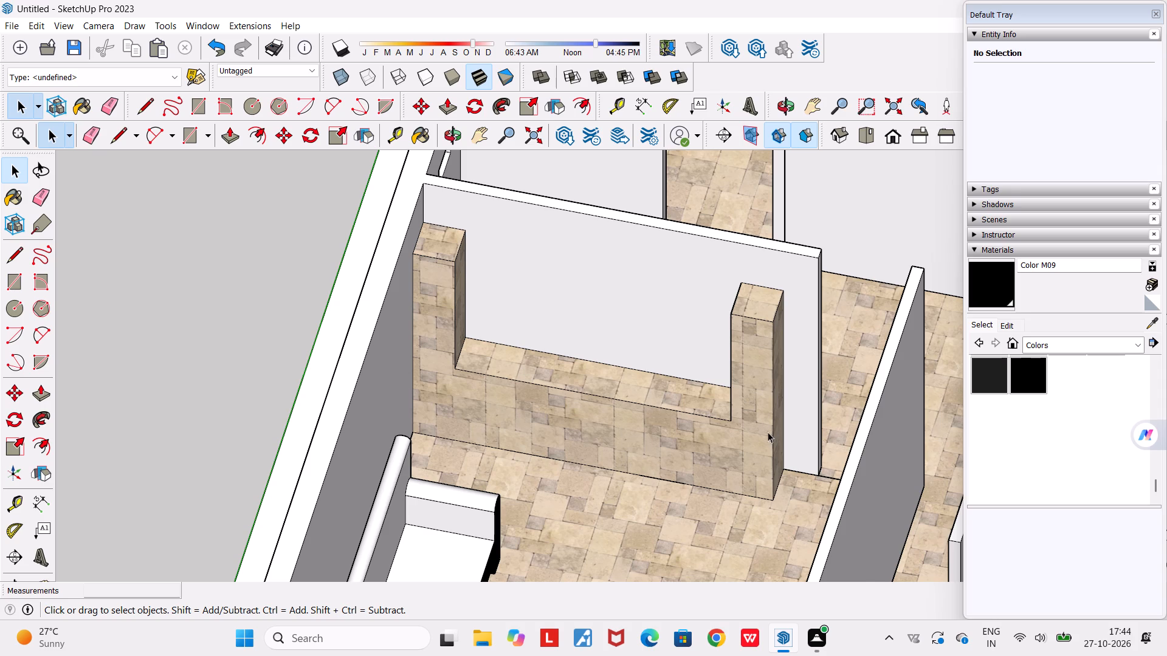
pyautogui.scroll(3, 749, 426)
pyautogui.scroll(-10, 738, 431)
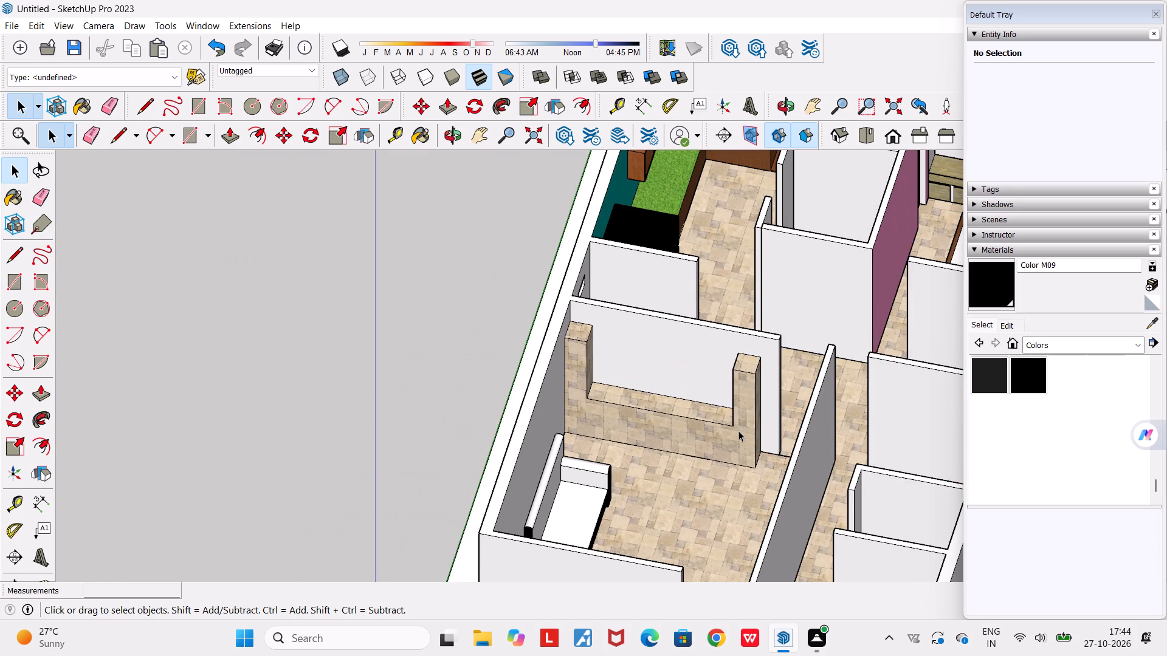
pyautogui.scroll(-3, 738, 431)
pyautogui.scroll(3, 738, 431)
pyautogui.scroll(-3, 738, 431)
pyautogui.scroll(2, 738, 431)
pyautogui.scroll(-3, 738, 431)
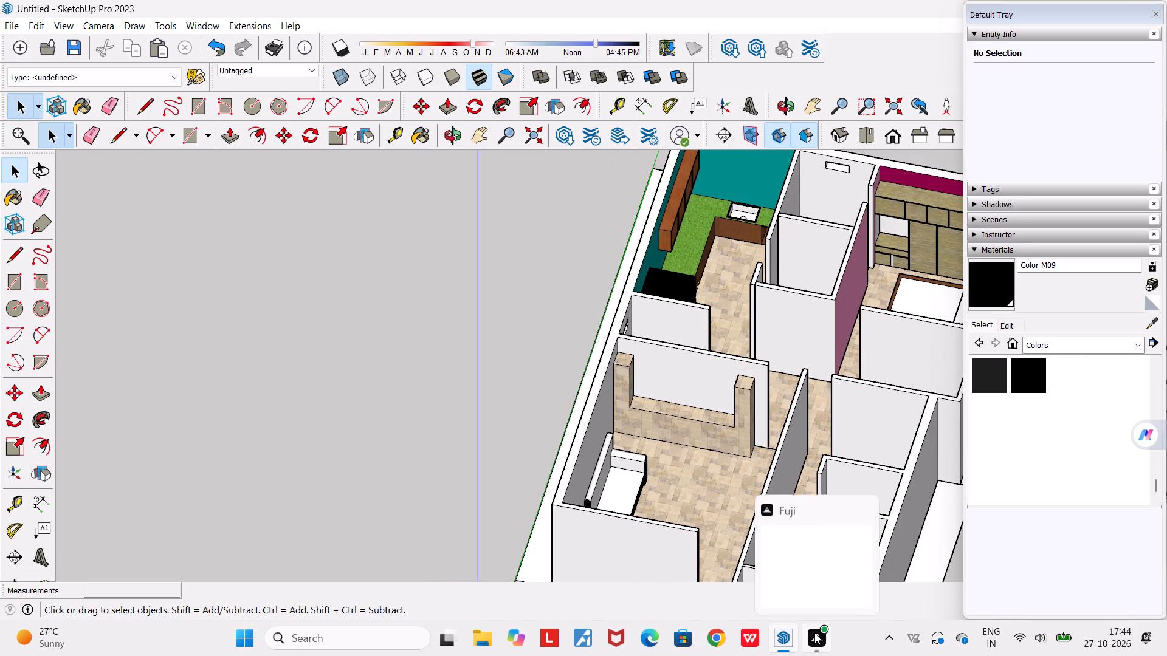
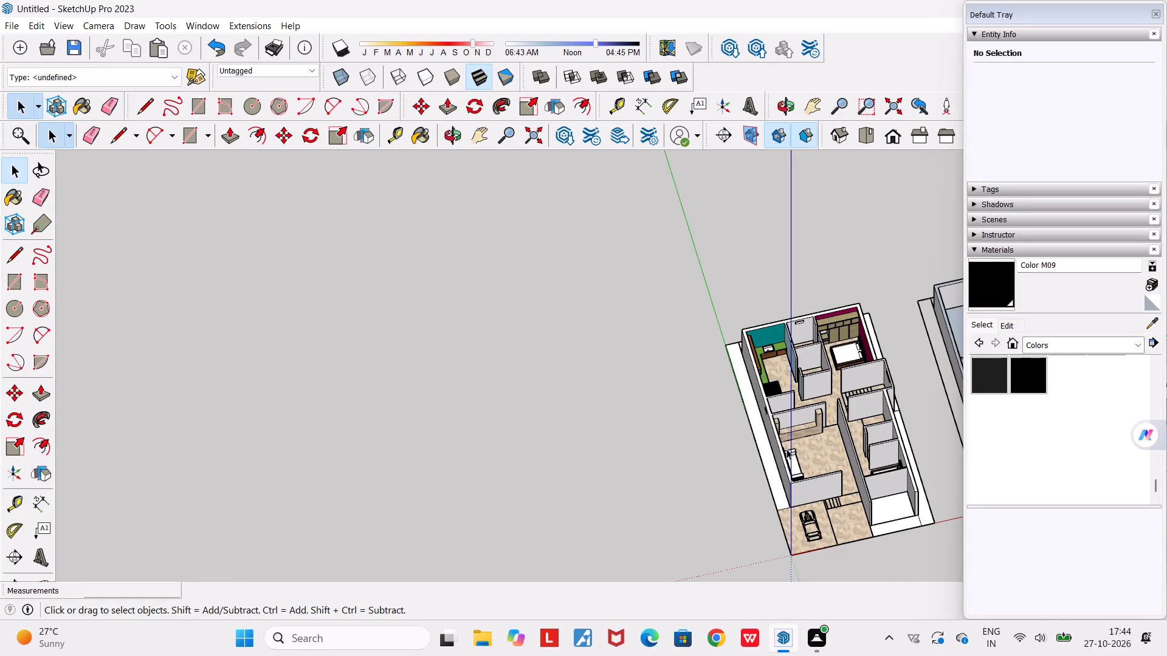
# Examine the furnished ground floor and its surroundings from several angles.
pyautogui.scroll(3, 782, 445)
pyautogui.scroll(-3, 781, 440)
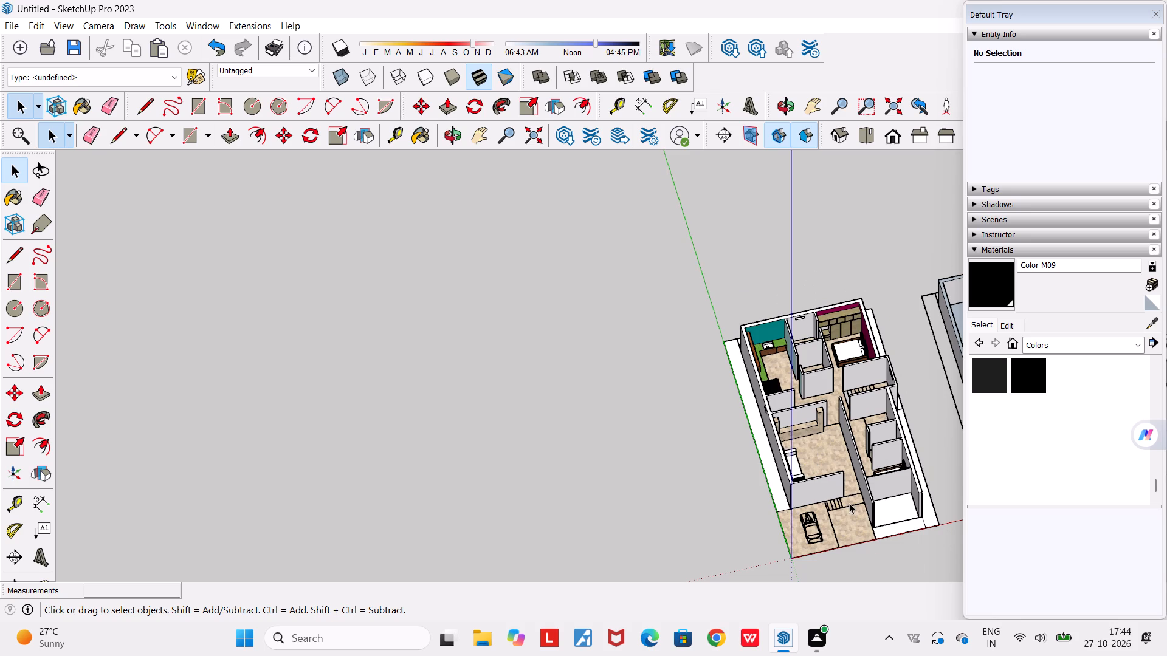
pyautogui.moveTo(843, 498); pyautogui.dragTo(752, 490, button='middle')
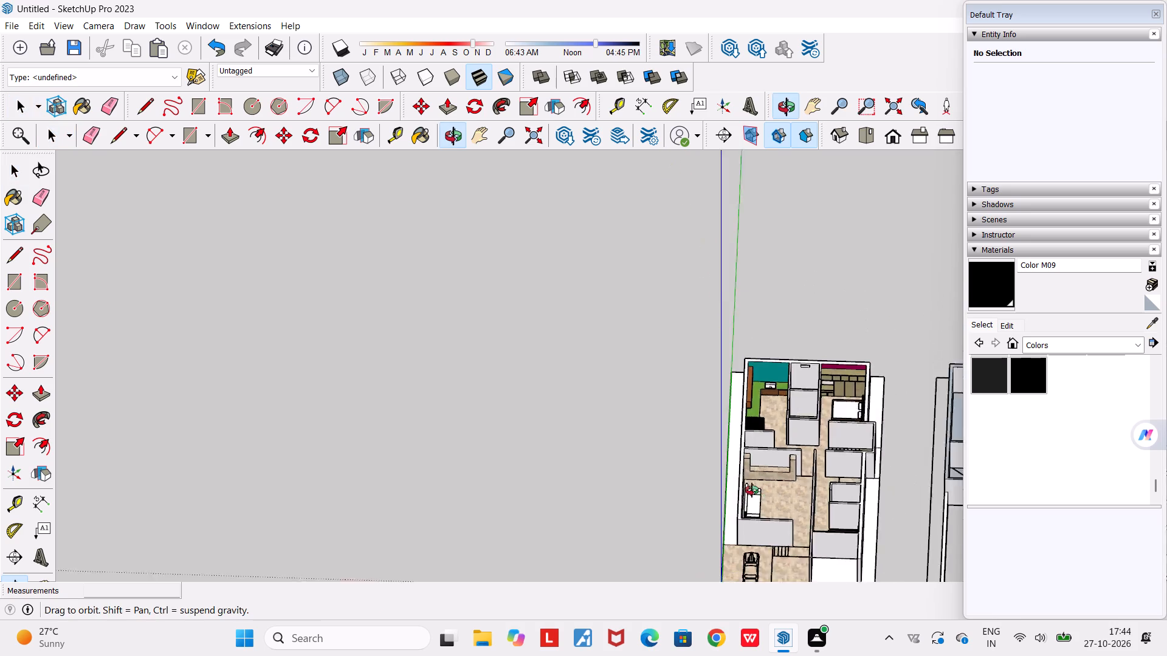
pyautogui.moveTo(752, 490); pyautogui.dragTo(731, 487, button='middle')
pyautogui.scroll(6, 816, 524)
pyautogui.moveTo(810, 513); pyautogui.dragTo(928, 479, button='middle')
pyautogui.scroll(-6, 929, 480)
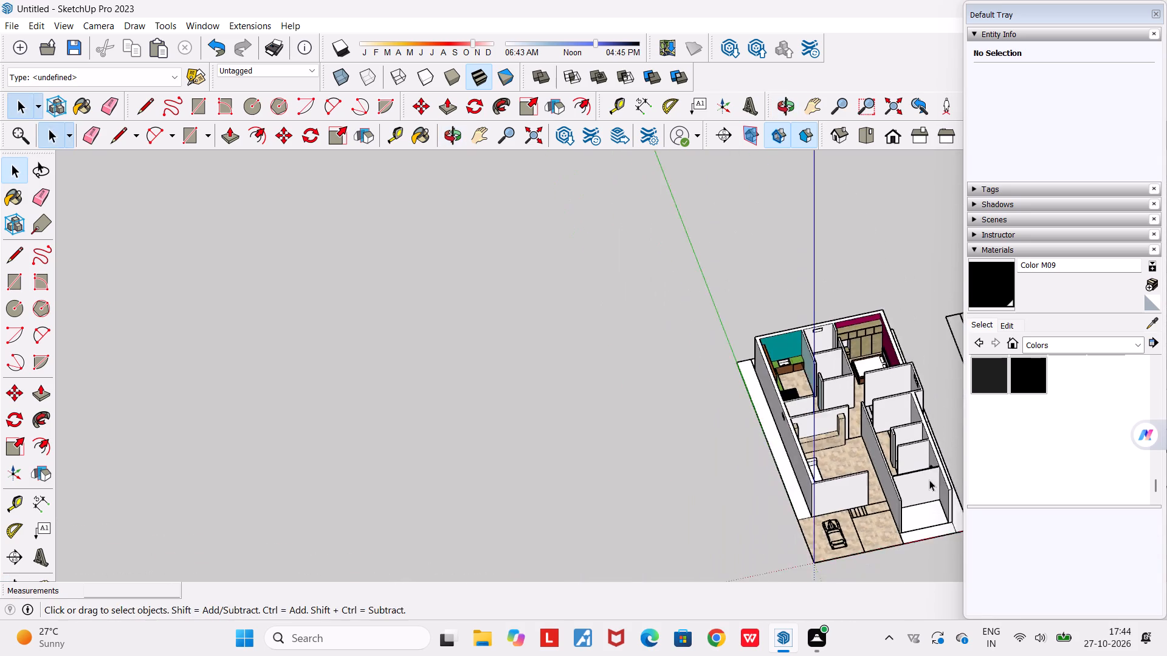
pyautogui.moveTo(906, 466); pyautogui.dragTo(578, 456, button='middle')
pyautogui.scroll(-4, 578, 456)
pyautogui.scroll(-5, 632, 535)
pyautogui.scroll(4, 639, 601)
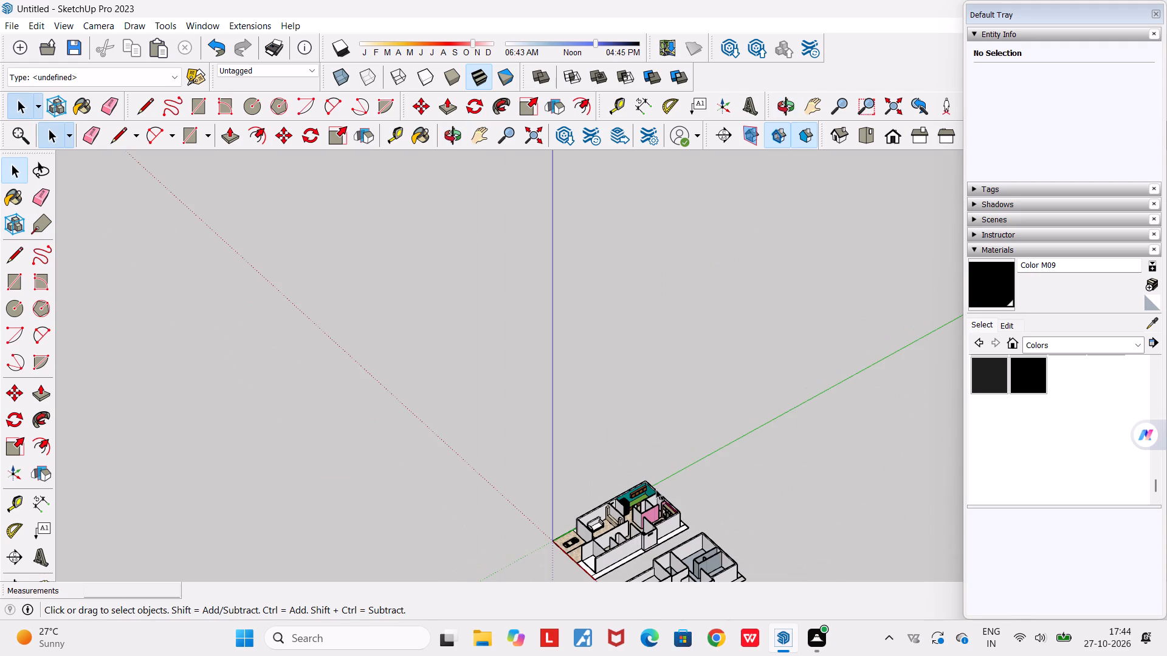
pyautogui.scroll(3, 656, 489)
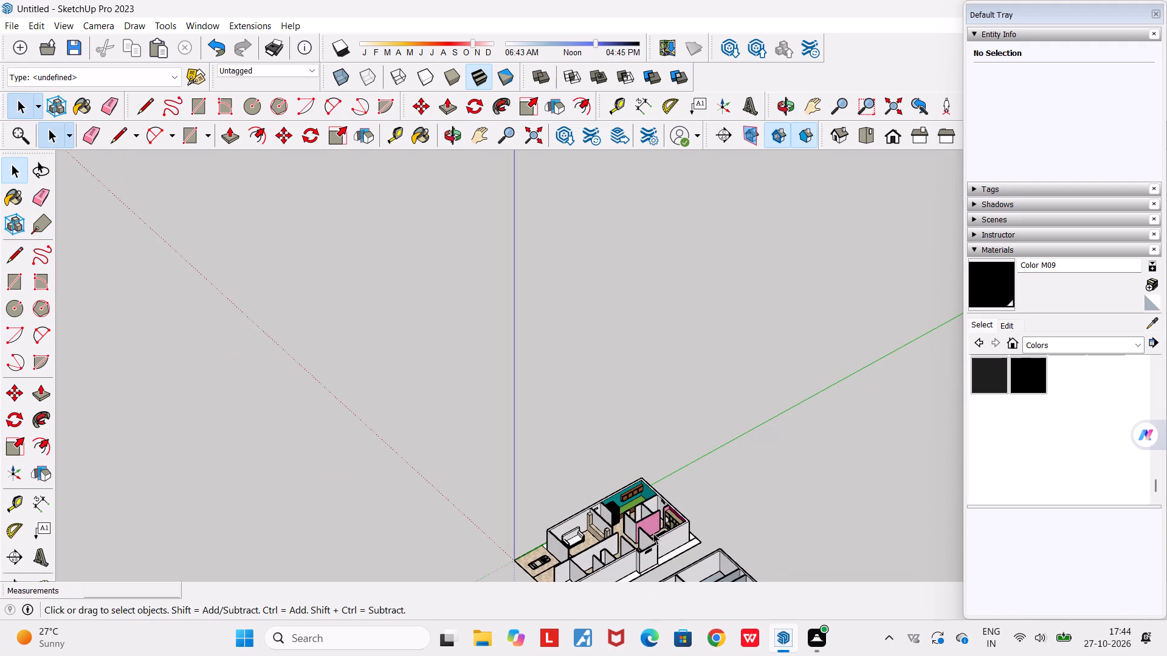
pyautogui.scroll(3, 700, 533)
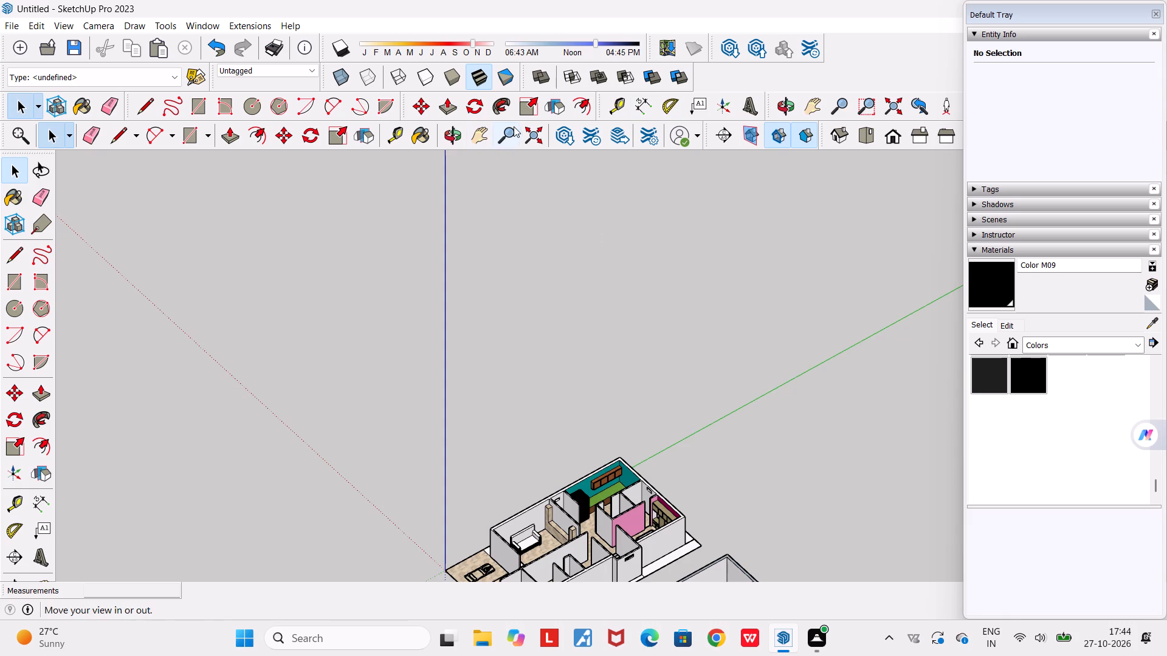
# Fit the whole model in view and examine the three separate floor layouts and the standalone chair.
pyautogui.click(530, 136)
pyautogui.scroll(2, 845, 597)
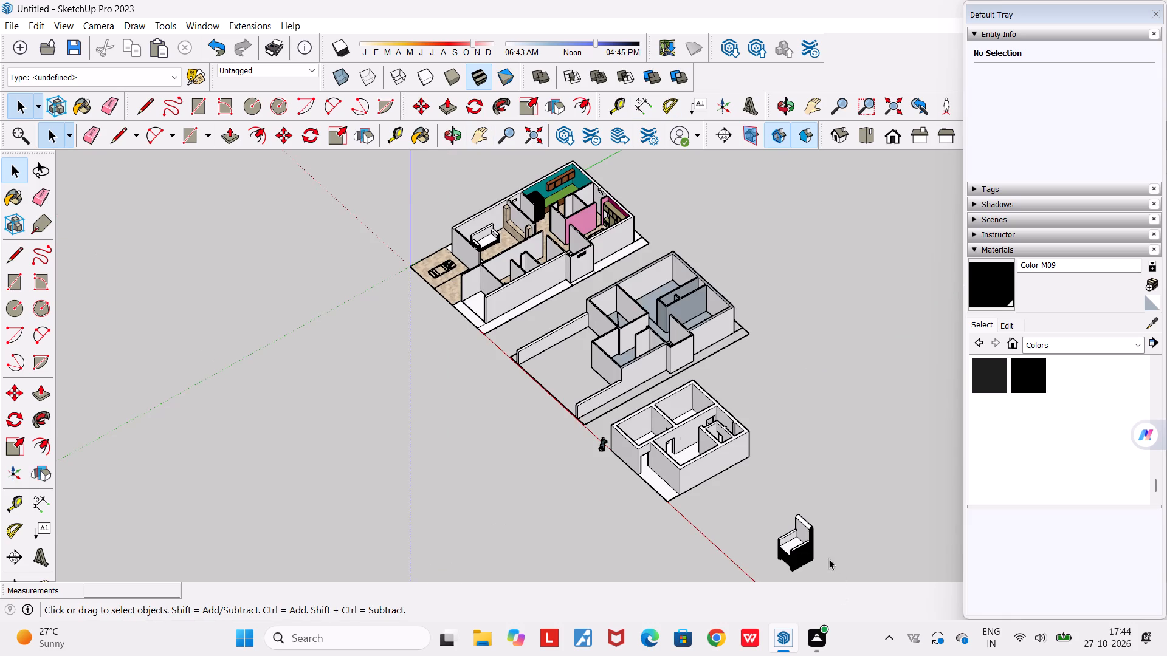
pyautogui.scroll(1, 829, 559)
pyautogui.scroll(4, 571, 347)
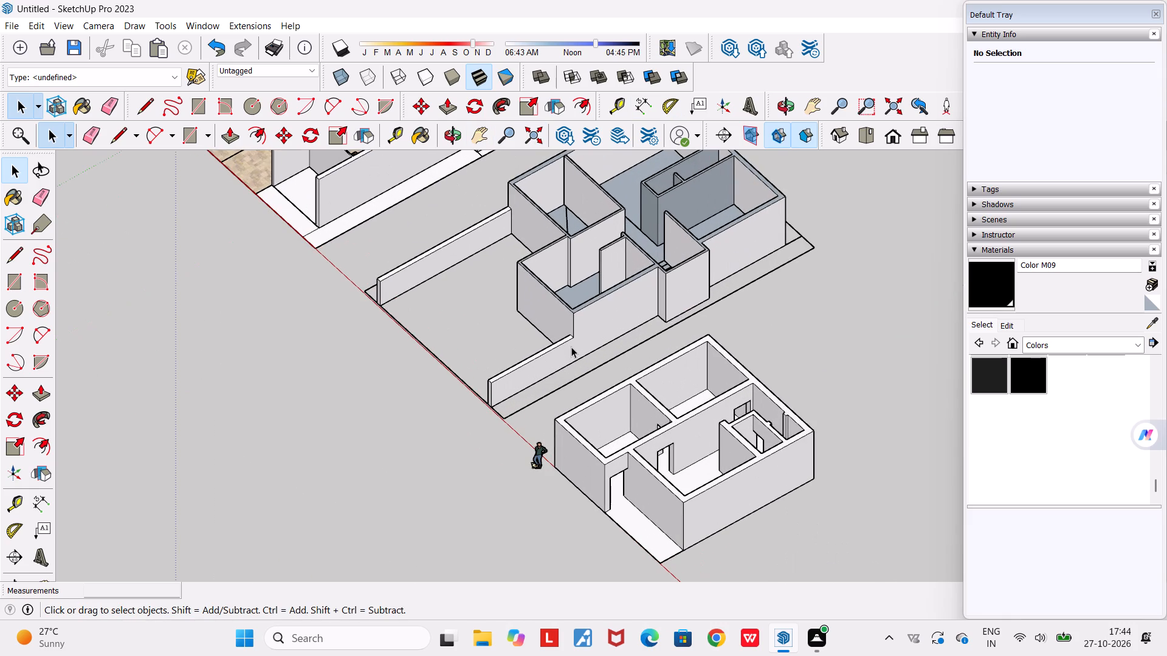
pyautogui.scroll(2, 571, 347)
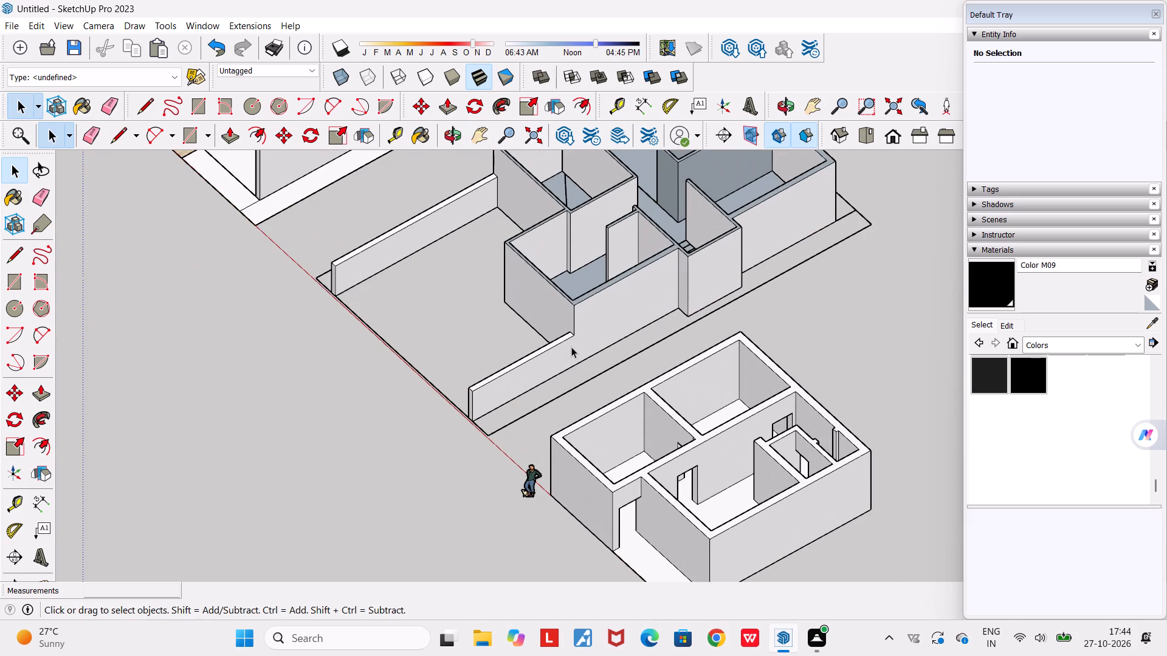
pyautogui.scroll(-4, 571, 347)
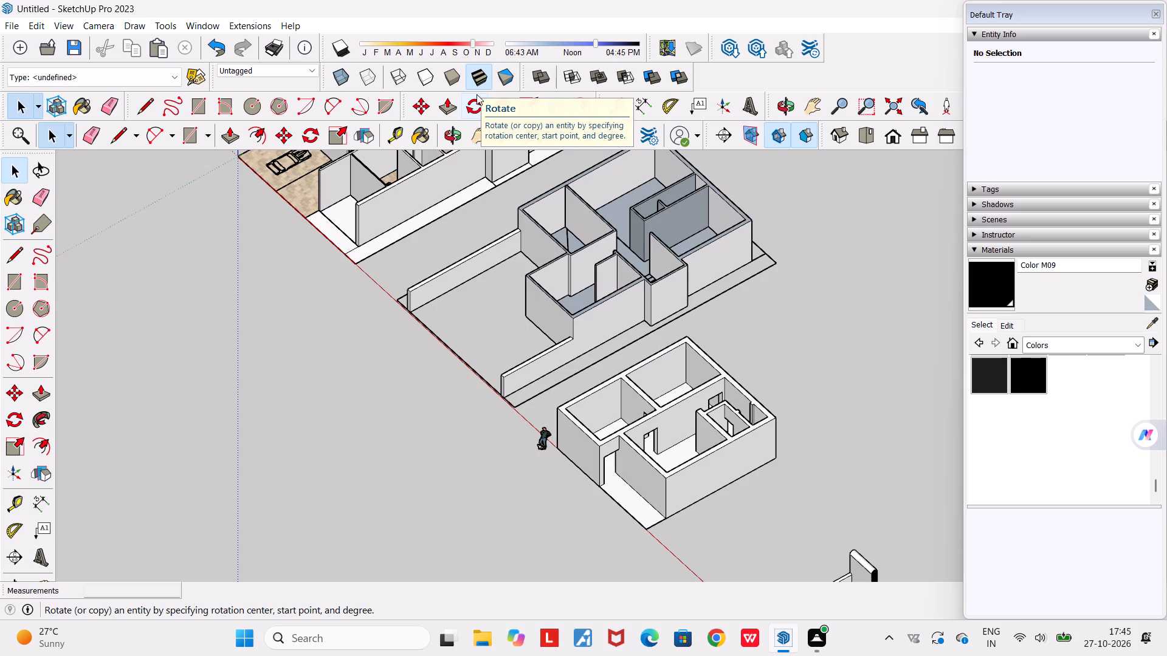
pyautogui.moveTo(422, 272); pyautogui.dragTo(474, 291, button='middle')
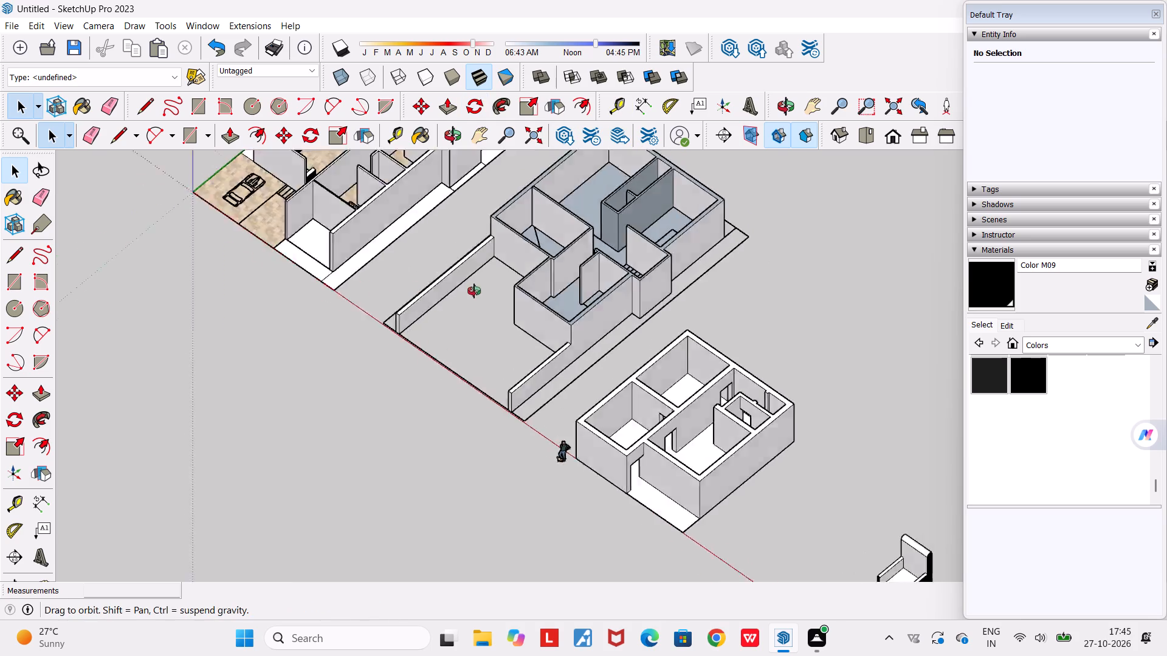
pyautogui.moveTo(474, 291); pyautogui.dragTo(518, 299, button='middle')
pyautogui.scroll(-9, 514, 298)
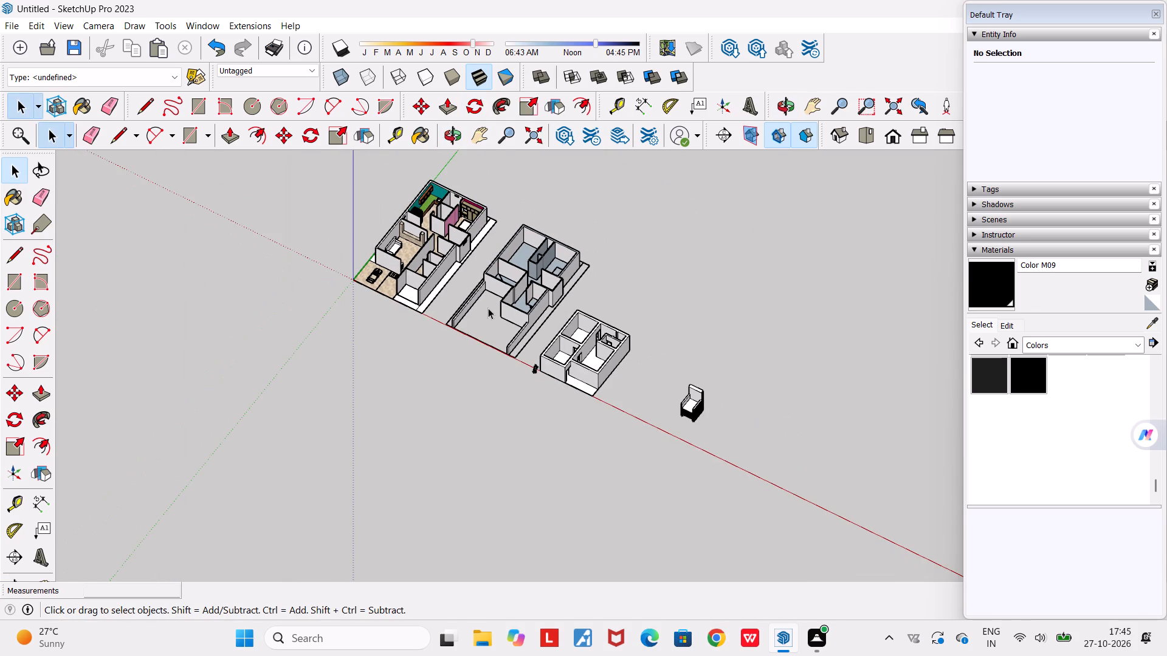
pyautogui.scroll(4, 388, 259)
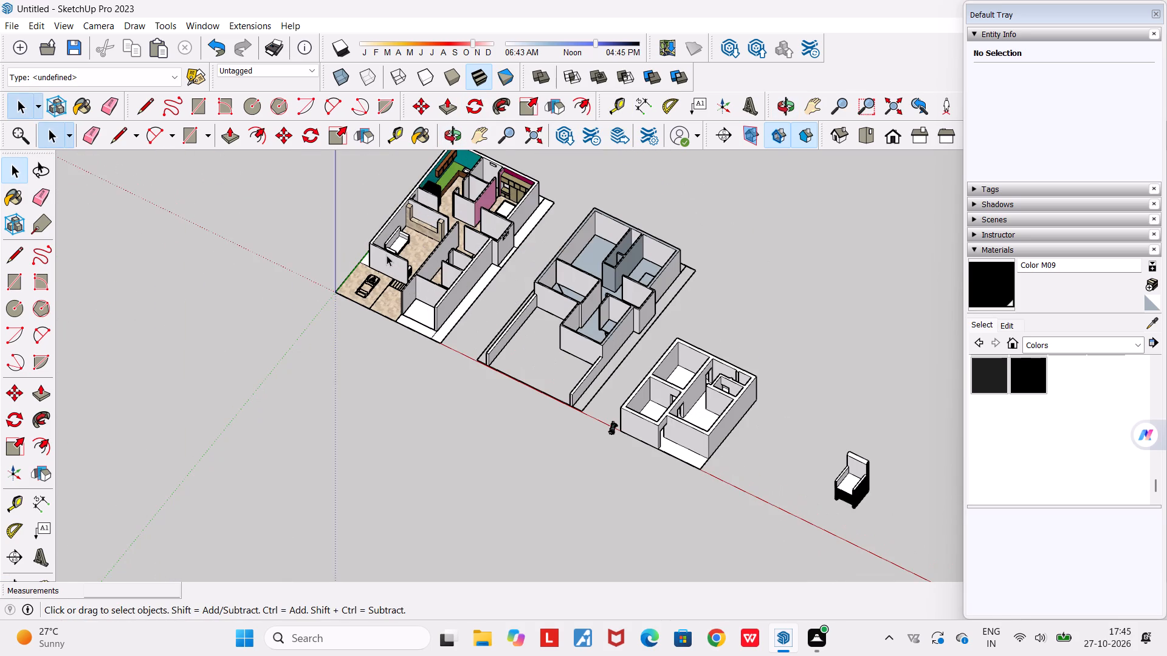
# Bring the furnished ground floor into central view and examine its rooms, wall colours and furniture.
pyautogui.press('h')
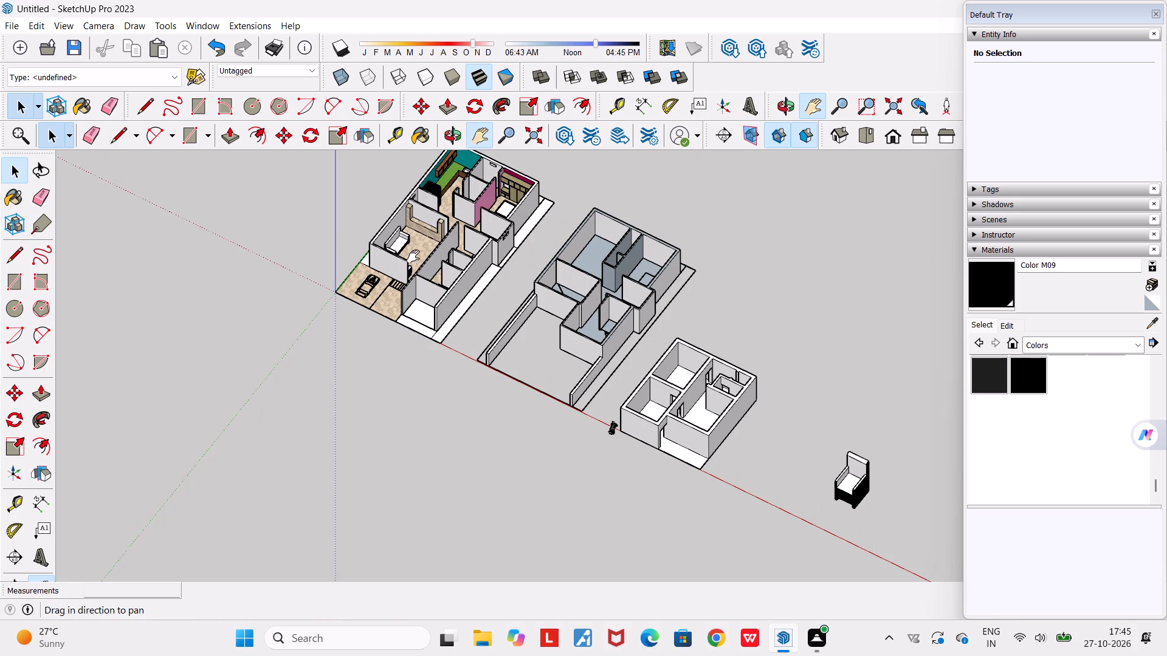
pyautogui.moveTo(413, 259); pyautogui.dragTo(585, 380)
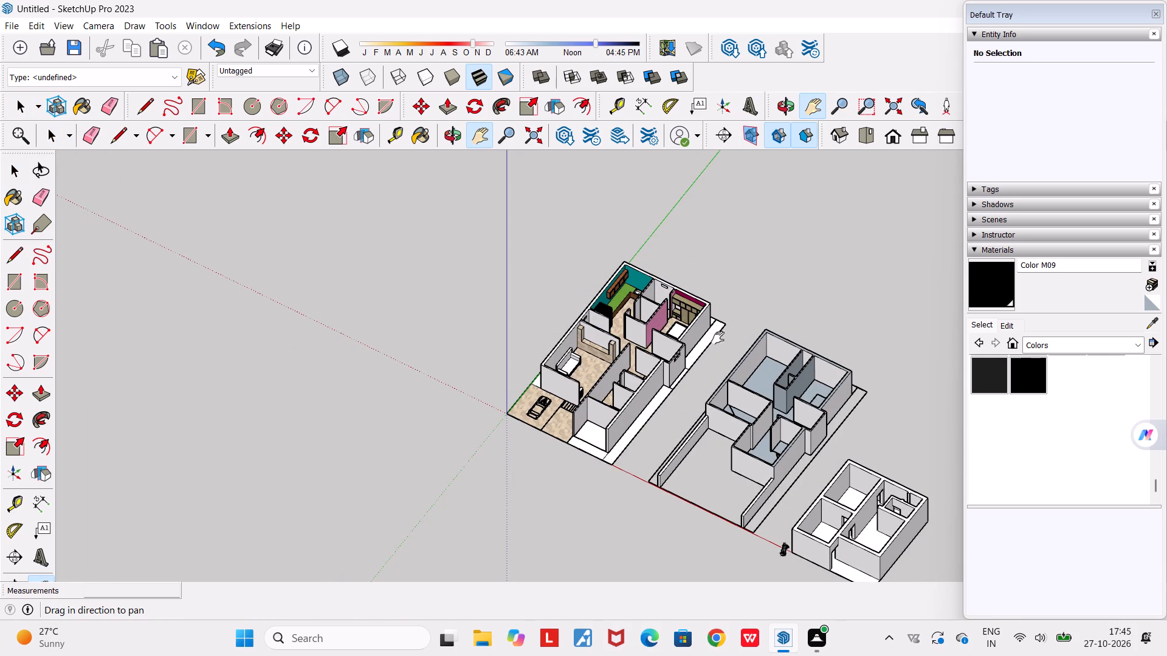
pyautogui.scroll(3, 708, 338)
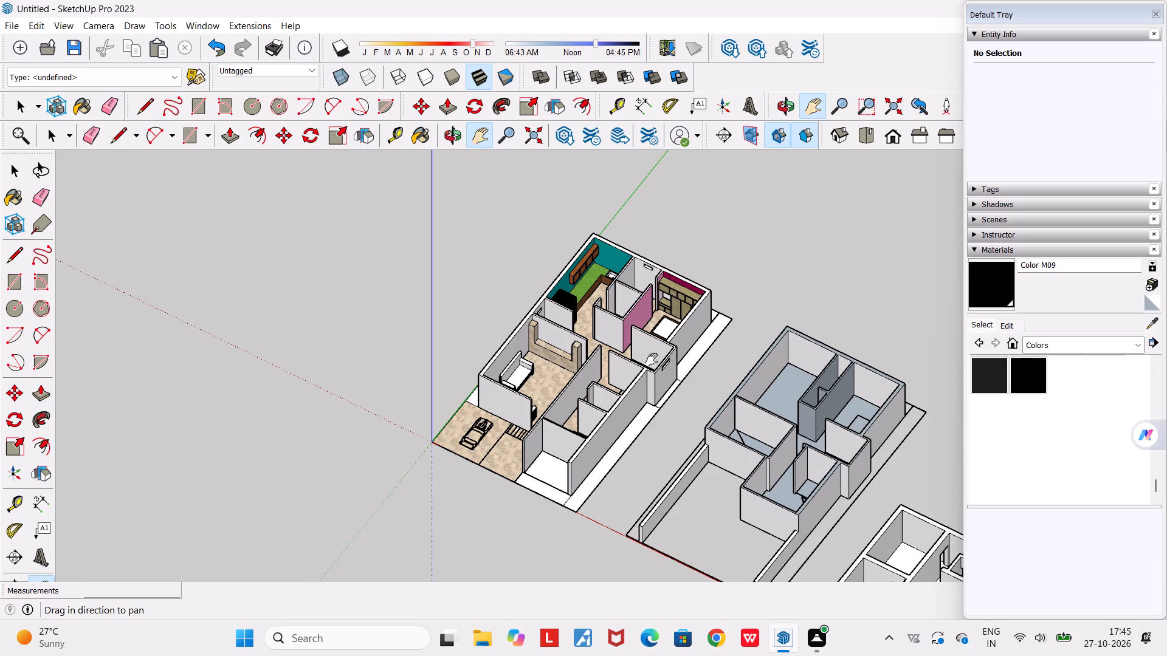
pyautogui.scroll(2, 627, 392)
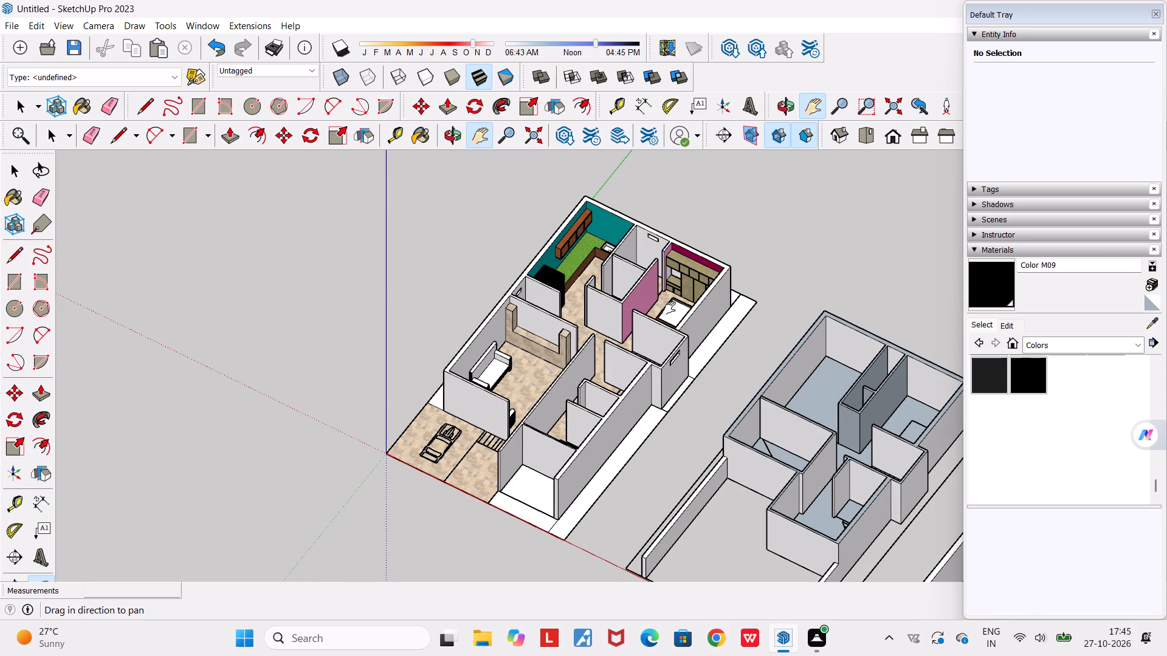
pyautogui.scroll(-3, 676, 333)
pyautogui.scroll(2, 649, 385)
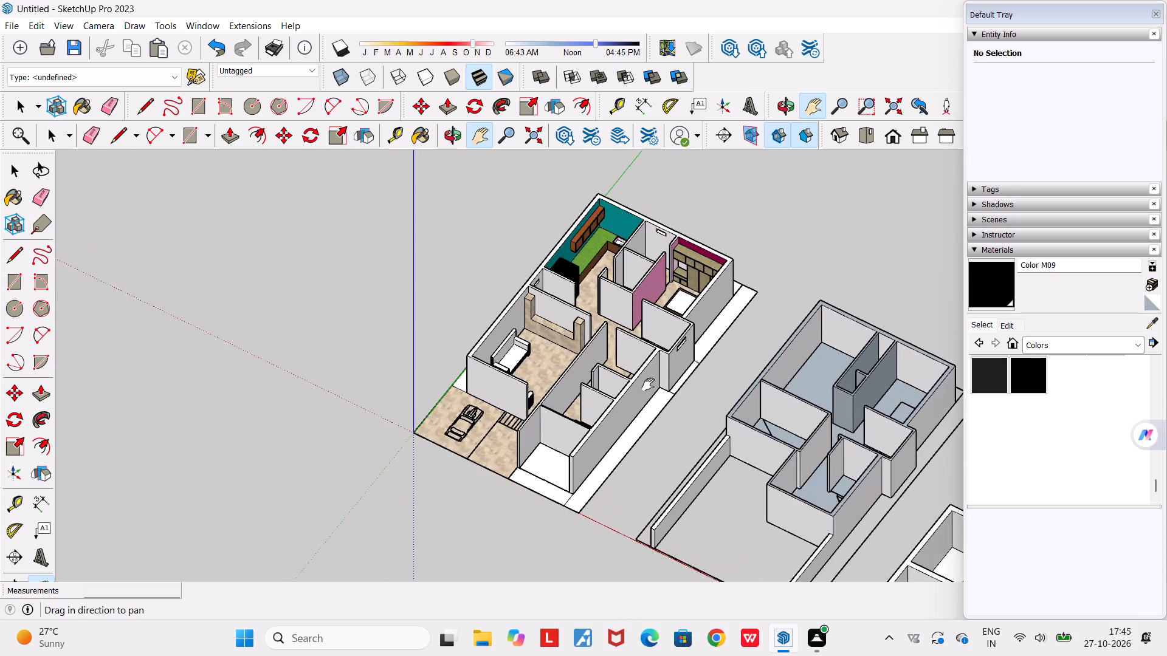
pyautogui.scroll(3, 648, 384)
pyautogui.scroll(-3, 611, 405)
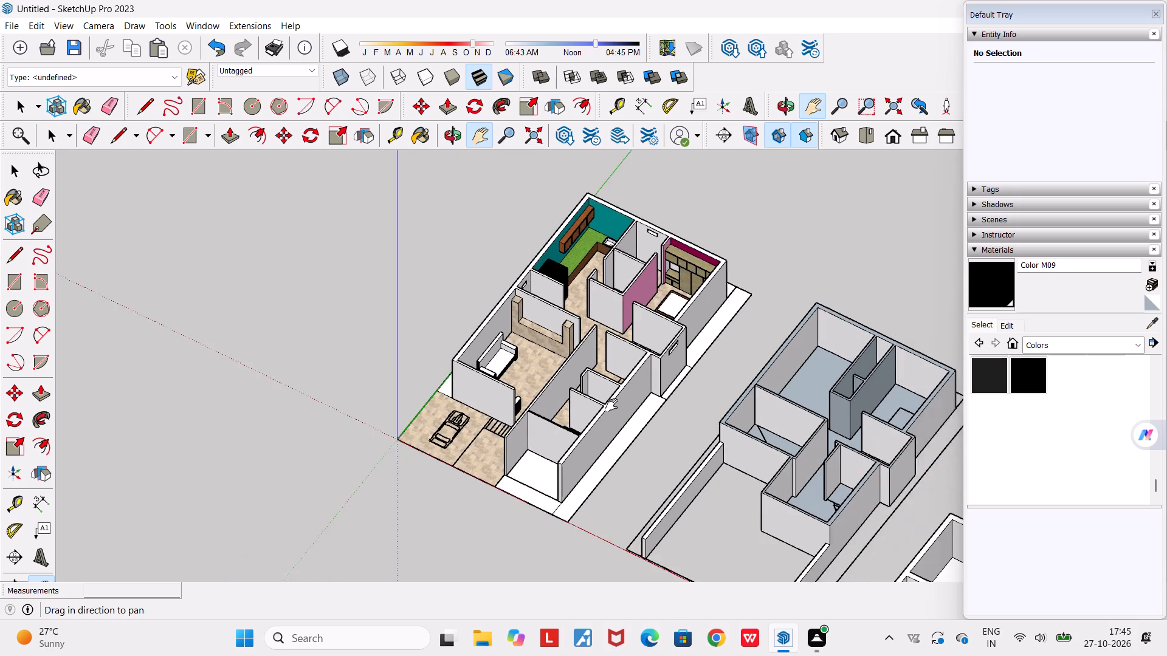
pyautogui.scroll(-4, 611, 405)
pyautogui.press('space')
pyautogui.press('space')
pyautogui.press('space')
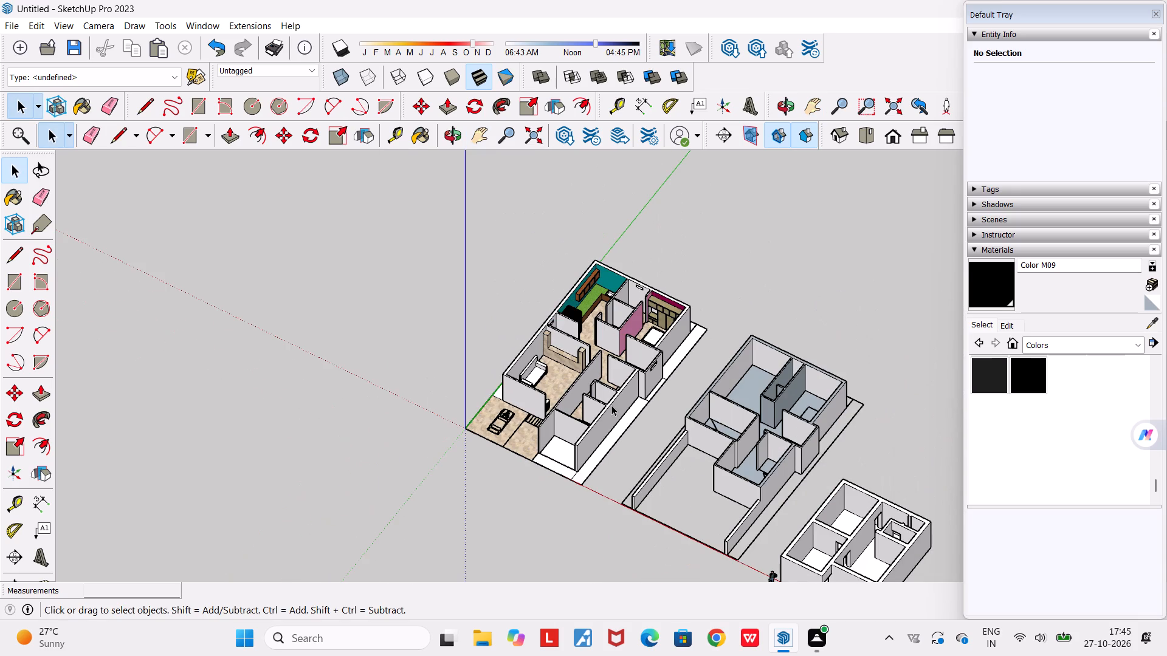
# Examine the ground floor's room layout from above, including the kitchen, living room, staircase and bedrooms.
pyautogui.scroll(6, 611, 405)
pyautogui.moveTo(615, 405); pyautogui.dragTo(880, 553, button='middle')
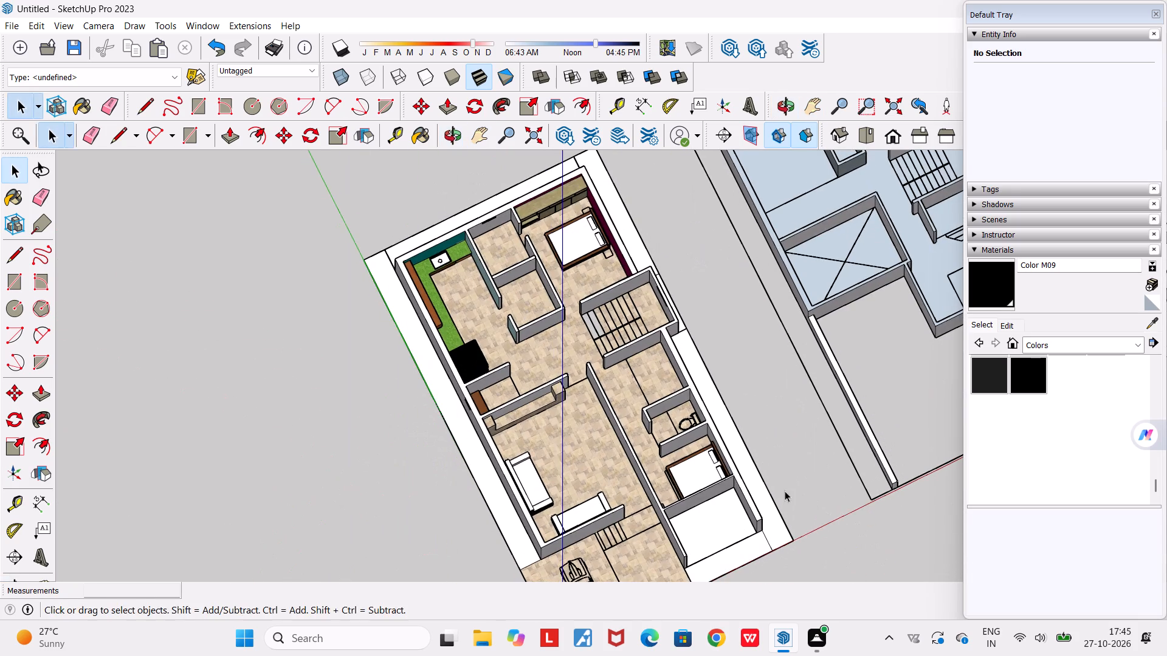
pyautogui.moveTo(785, 491); pyautogui.dragTo(1014, 568, button='middle')
pyautogui.scroll(3, 754, 484)
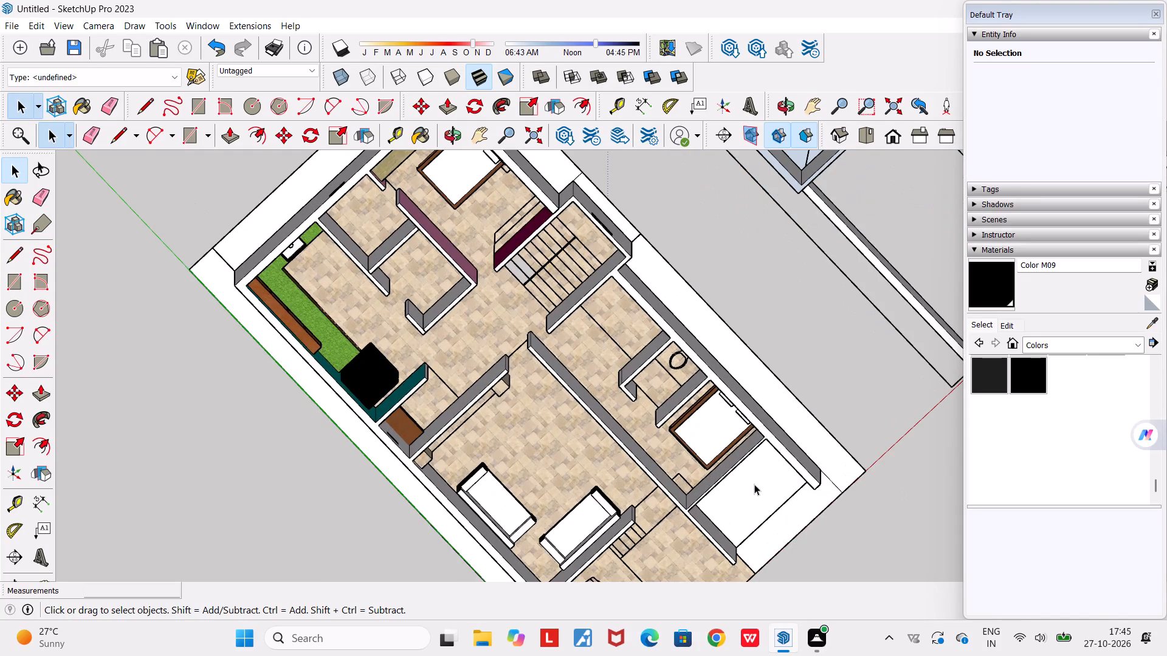
pyautogui.moveTo(738, 472); pyautogui.dragTo(700, 418, button='middle')
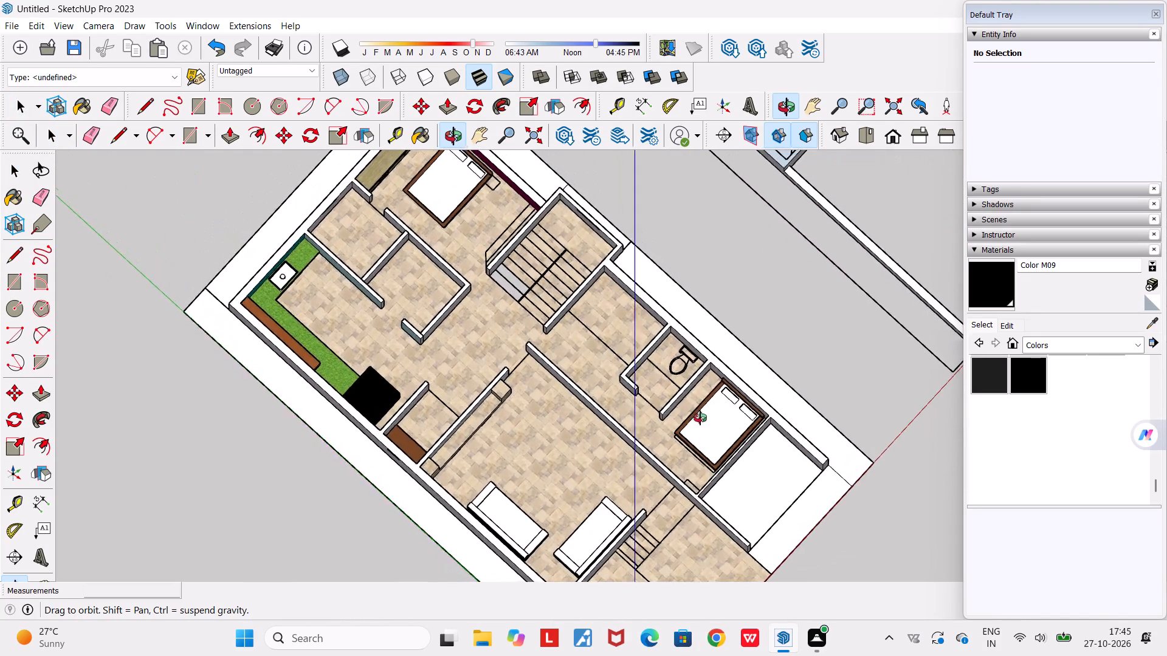
pyautogui.moveTo(700, 418); pyautogui.dragTo(252, 384, button='middle')
pyautogui.scroll(-4, 252, 384)
pyautogui.moveTo(462, 426); pyautogui.dragTo(258, 423, button='middle')
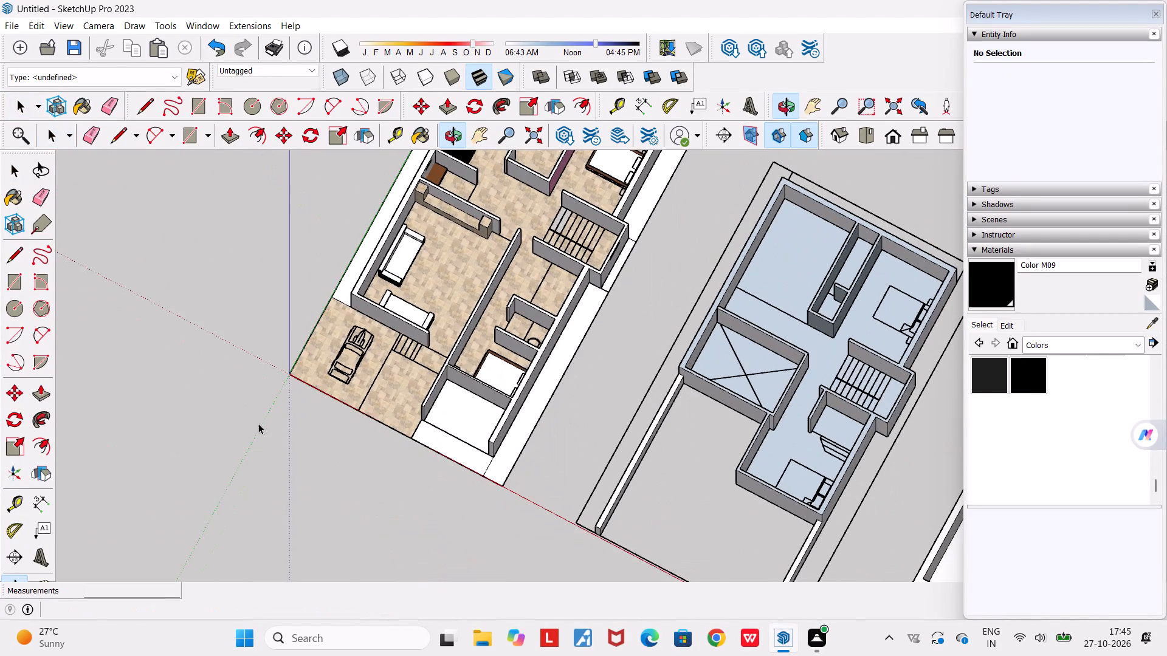
# Examine the front bedroom on the ground floor up close, including its bed and the outlined floor corner.
pyautogui.moveTo(450, 398); pyautogui.dragTo(210, 302, button='middle')
pyautogui.scroll(1, 210, 302)
pyautogui.scroll(6, 567, 226)
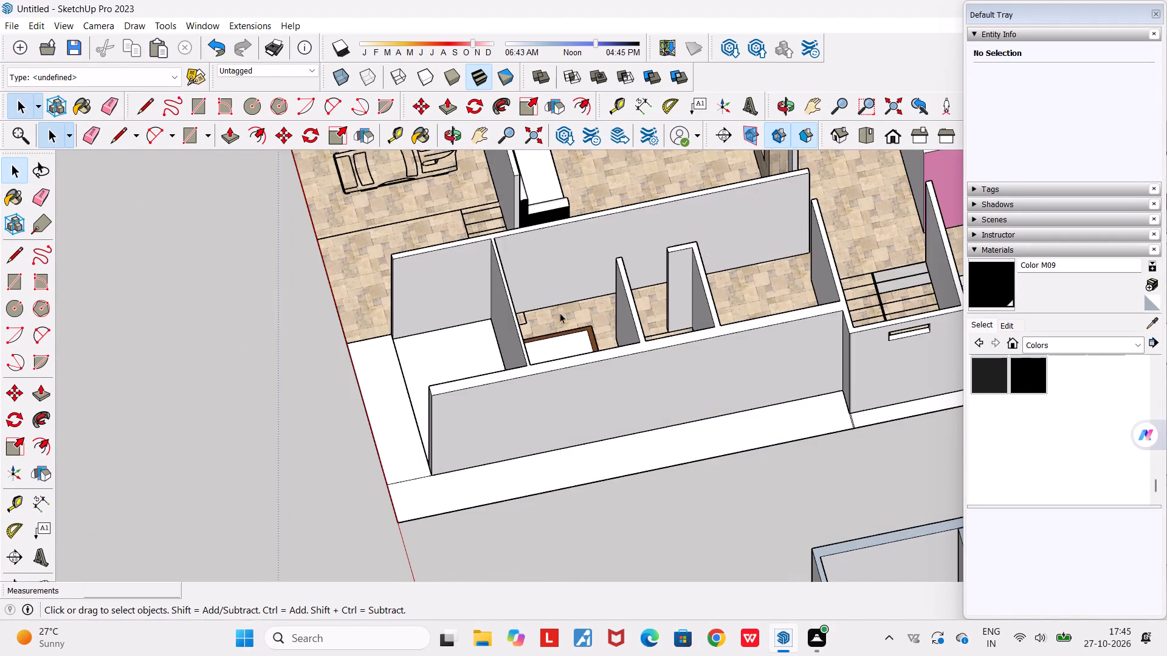
pyautogui.moveTo(547, 323); pyautogui.dragTo(408, 296, button='middle')
pyautogui.scroll(7, 562, 255)
pyautogui.moveTo(535, 363); pyautogui.dragTo(559, 431, button='middle')
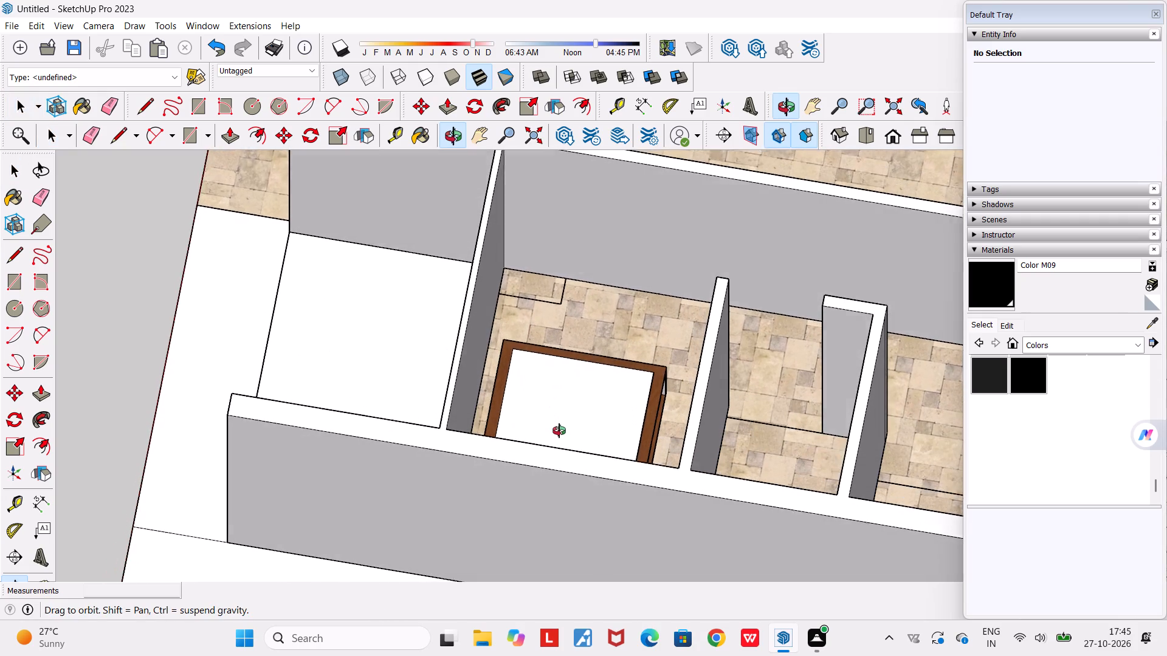
pyautogui.moveTo(559, 431); pyautogui.dragTo(561, 454, button='middle')
pyautogui.scroll(4, 548, 340)
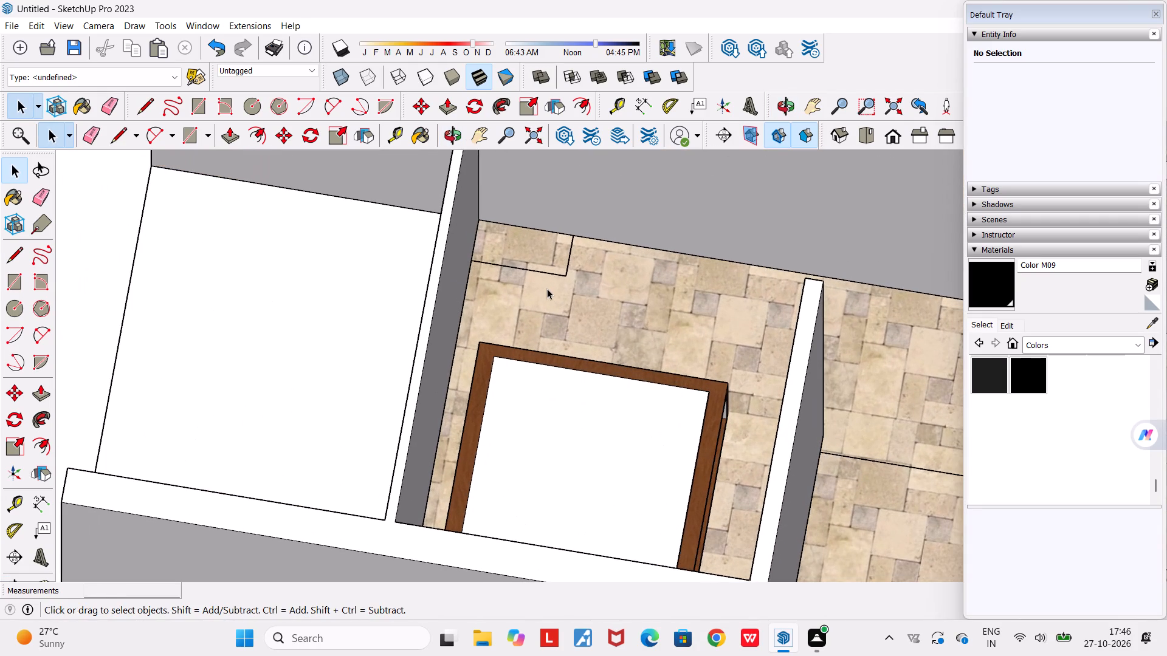
pyautogui.scroll(-17, 547, 289)
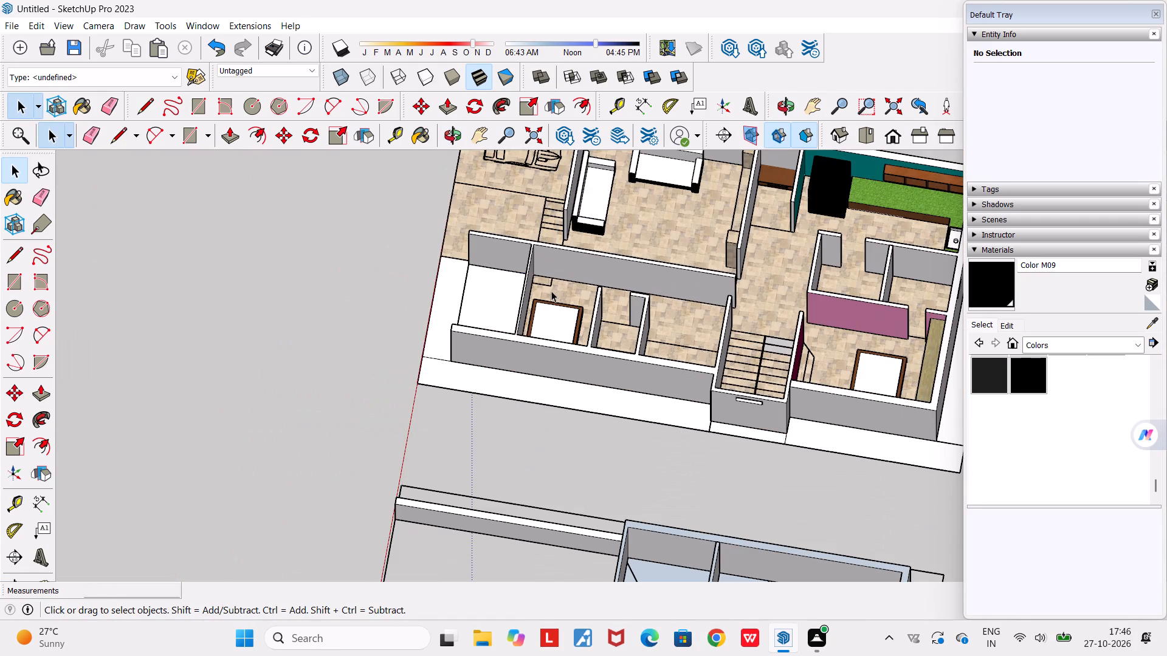
# Examine the ground floor from its rear and side, then compare its plan with the upper floors.
pyautogui.moveTo(849, 287); pyautogui.dragTo(549, 291, button='middle')
pyautogui.scroll(-4, 549, 291)
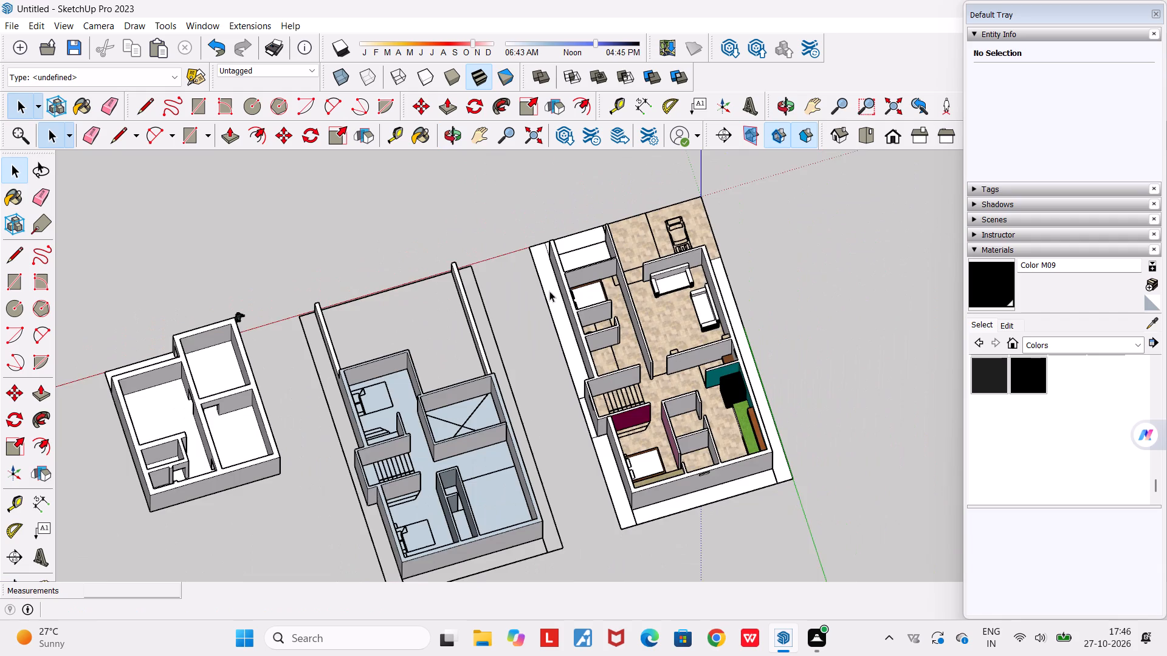
pyautogui.scroll(-4, 549, 291)
pyautogui.moveTo(665, 372); pyautogui.dragTo(213, 381, button='middle')
pyautogui.scroll(6, 610, 460)
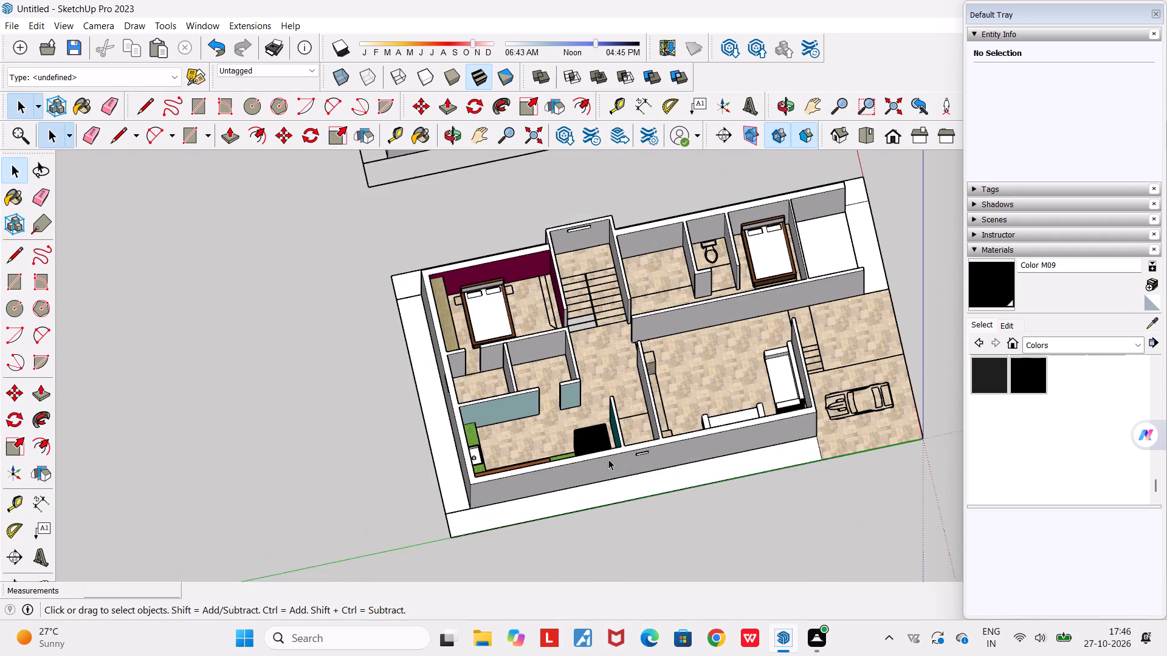
pyautogui.moveTo(930, 417); pyautogui.dragTo(575, 484, button='middle')
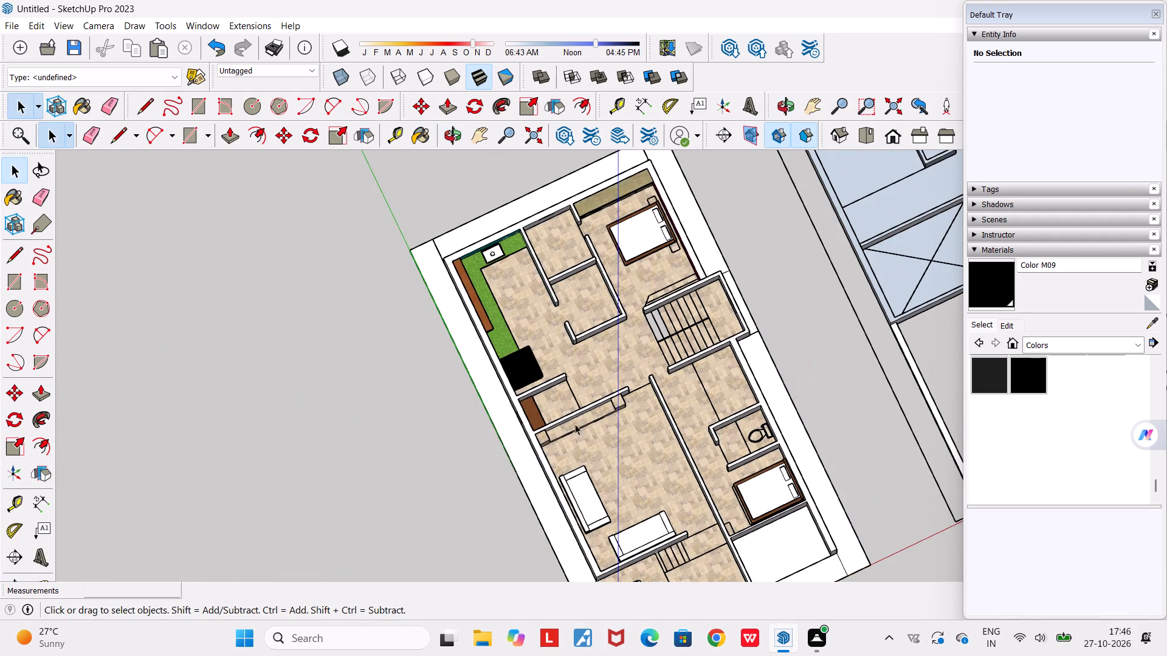
pyautogui.scroll(3, 575, 405)
pyautogui.scroll(-10, 575, 405)
pyautogui.moveTo(701, 416); pyautogui.dragTo(585, 356, button='middle')
pyautogui.scroll(-4, 585, 356)
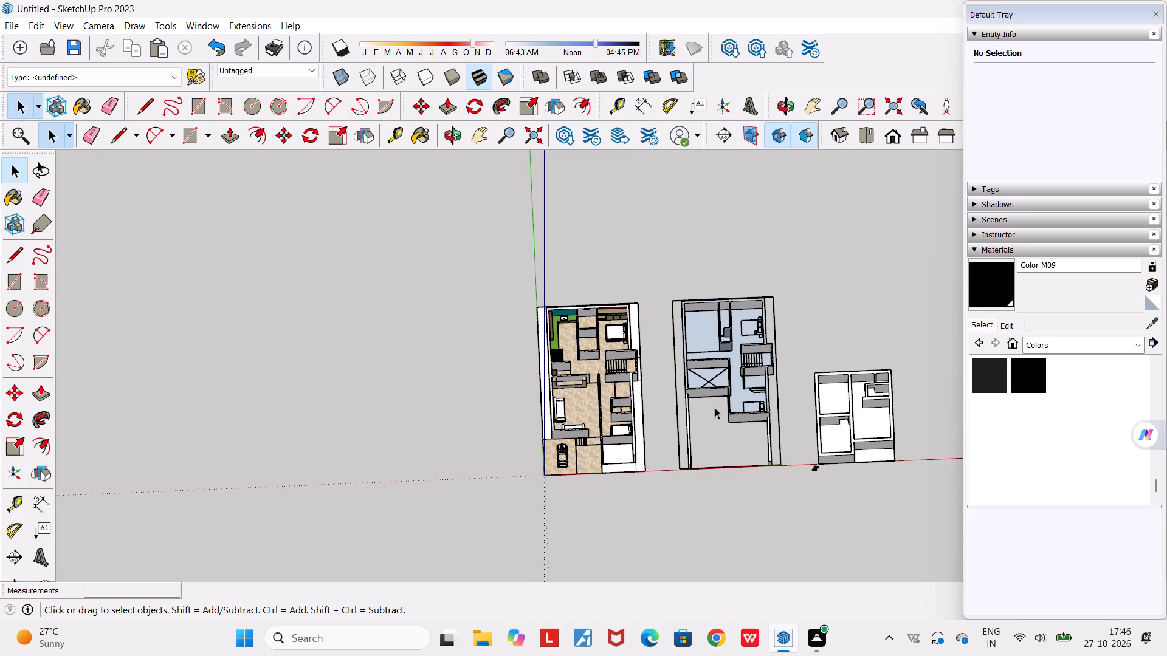
# Examine the three floor models side by side from the front at a low viewing angle.
pyautogui.scroll(3, 740, 455)
pyautogui.moveTo(748, 457); pyautogui.dragTo(614, 400, button='middle')
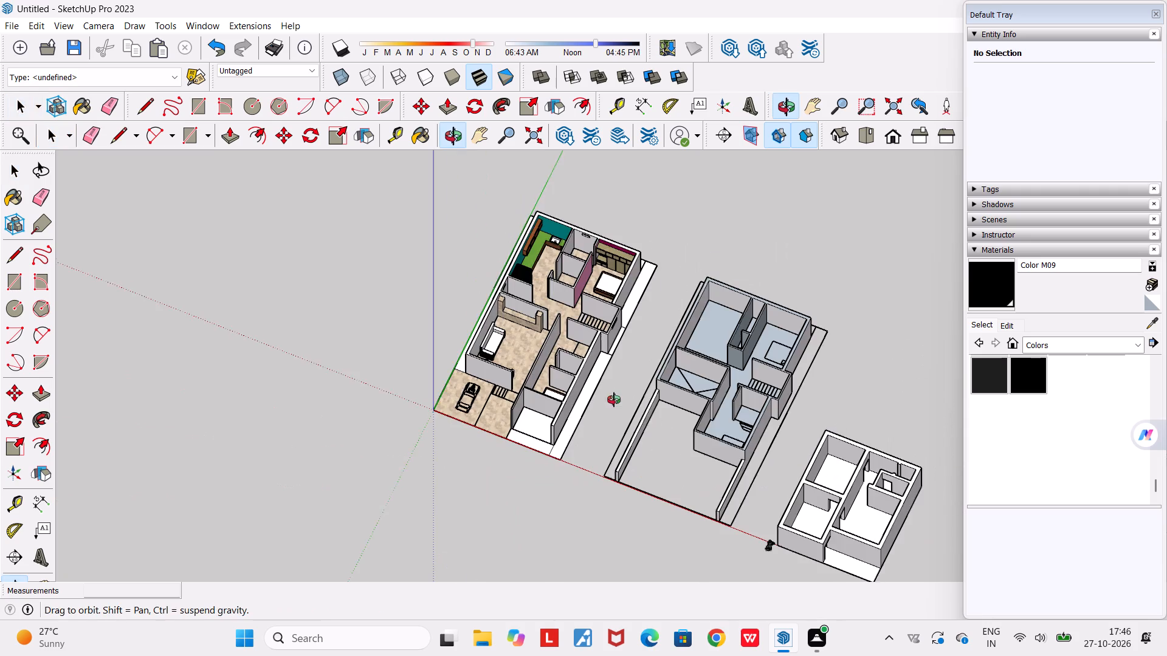
pyautogui.moveTo(614, 400); pyautogui.dragTo(614, 399, button='middle')
pyautogui.scroll(3, 655, 488)
pyautogui.moveTo(647, 481); pyautogui.dragTo(672, 320, button='middle')
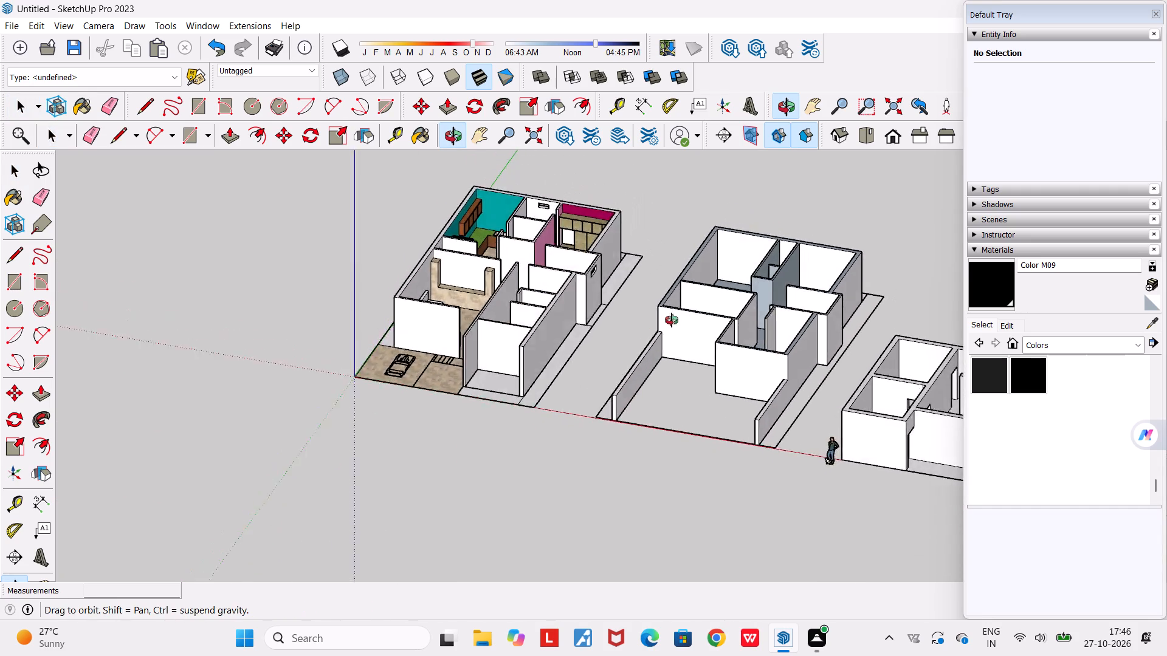
pyautogui.moveTo(672, 320); pyautogui.dragTo(673, 318, button='middle')
pyautogui.scroll(-4, 674, 318)
pyautogui.moveTo(666, 431); pyautogui.dragTo(831, 366, button='middle')
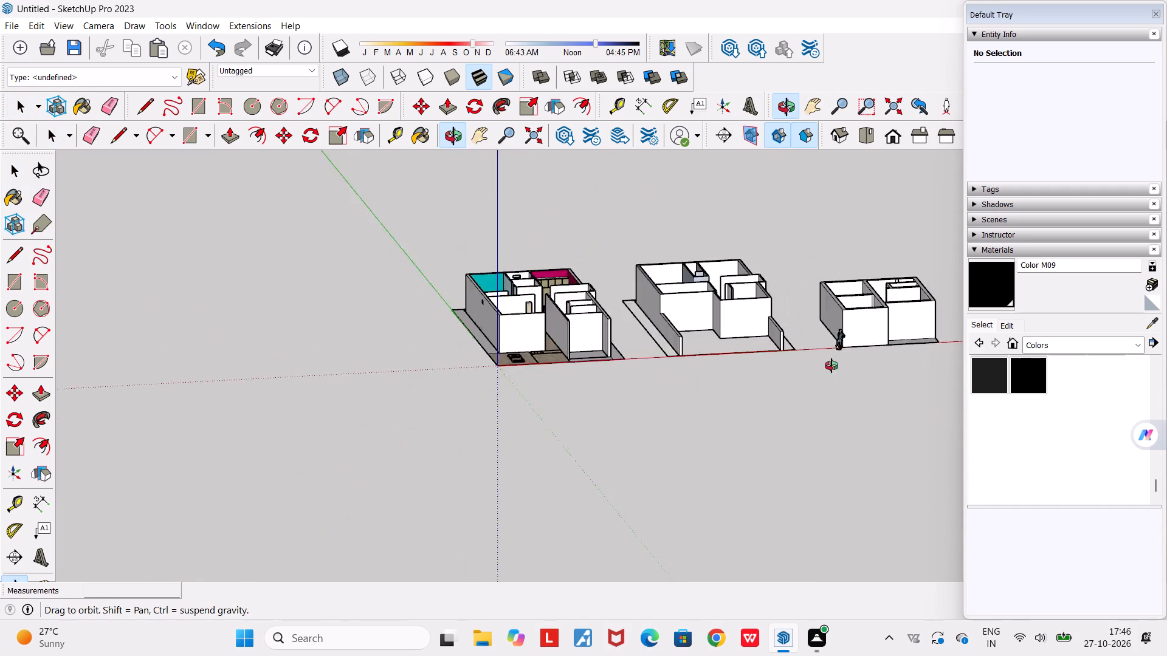
# Examine the furnished ground floor beside the middle floor model, from a low front angle and from higher up.
pyautogui.moveTo(831, 366); pyautogui.dragTo(916, 365, button='middle')
pyautogui.scroll(-4, 916, 365)
pyautogui.scroll(4, 697, 321)
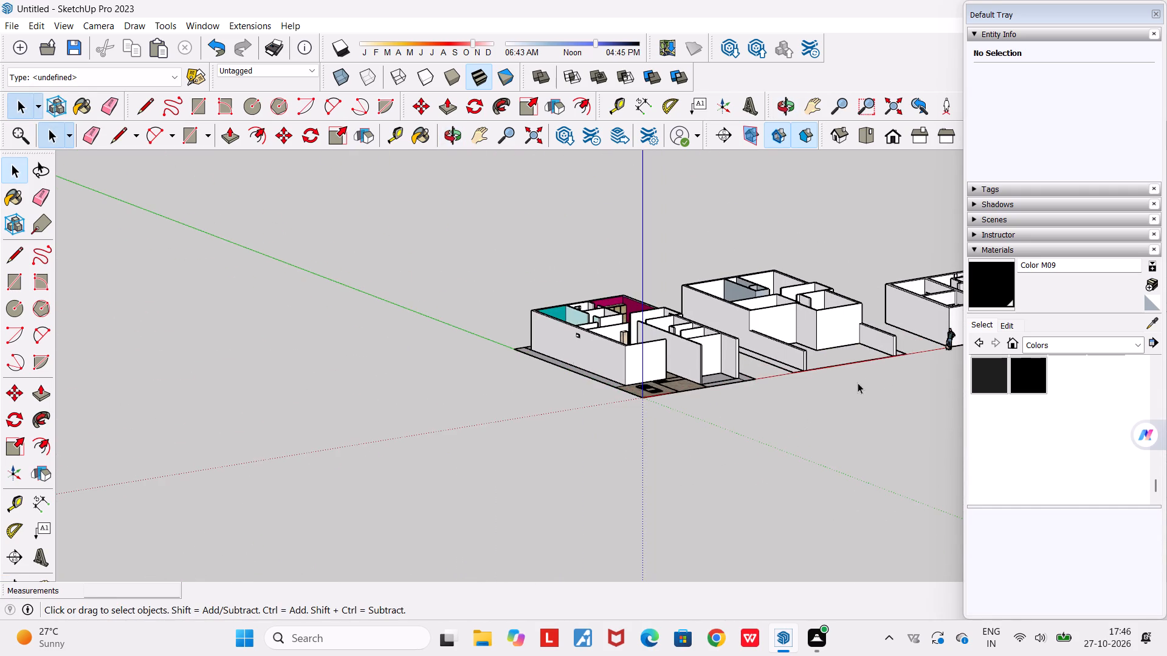
pyautogui.moveTo(840, 383); pyautogui.dragTo(740, 471, button='middle')
pyautogui.scroll(4, 775, 351)
pyautogui.moveTo(784, 386); pyautogui.dragTo(689, 380, button='middle')
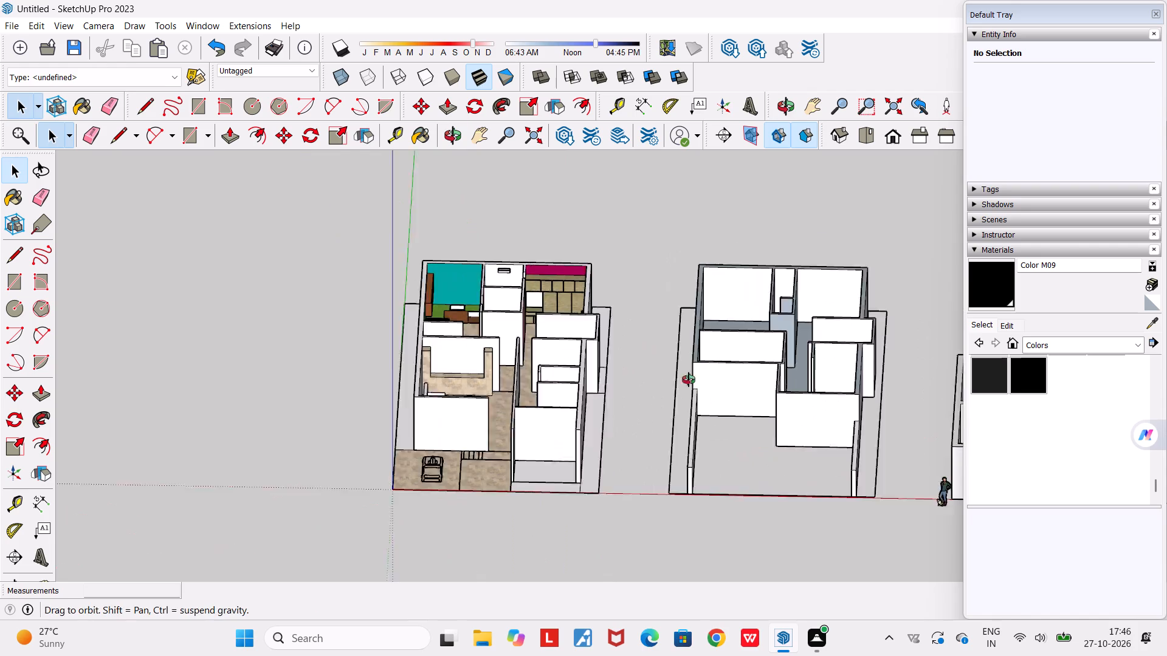
pyautogui.moveTo(689, 380); pyautogui.dragTo(666, 372, button='middle')
pyautogui.scroll(3, 788, 434)
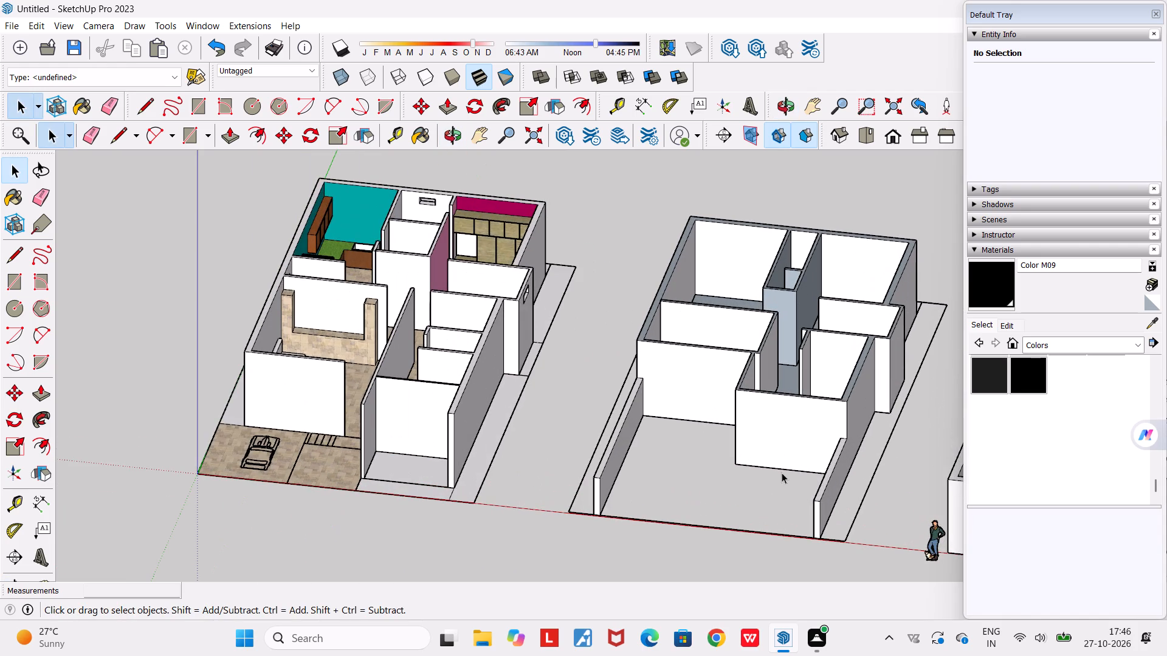
# Compare the ground floor's room layout with the middle floor's, from the front corner and from directly above.
pyautogui.moveTo(774, 497); pyautogui.dragTo(686, 499, button='middle')
pyautogui.scroll(-3, 686, 499)
pyautogui.scroll(3, 697, 474)
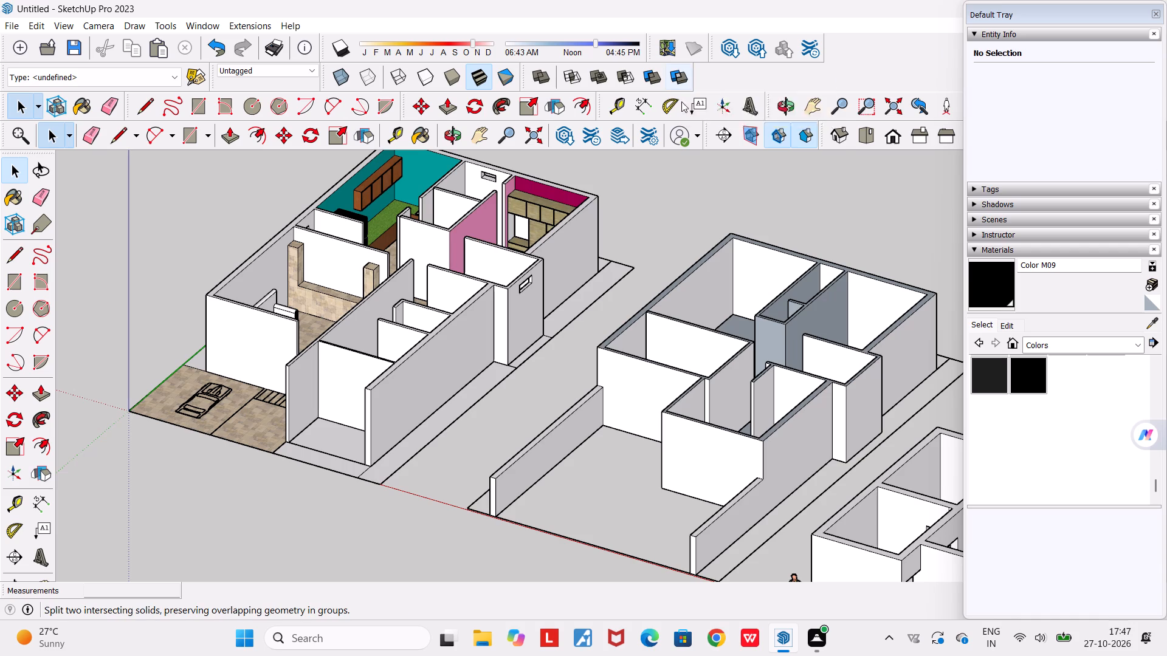
pyautogui.scroll(-5, 599, 370)
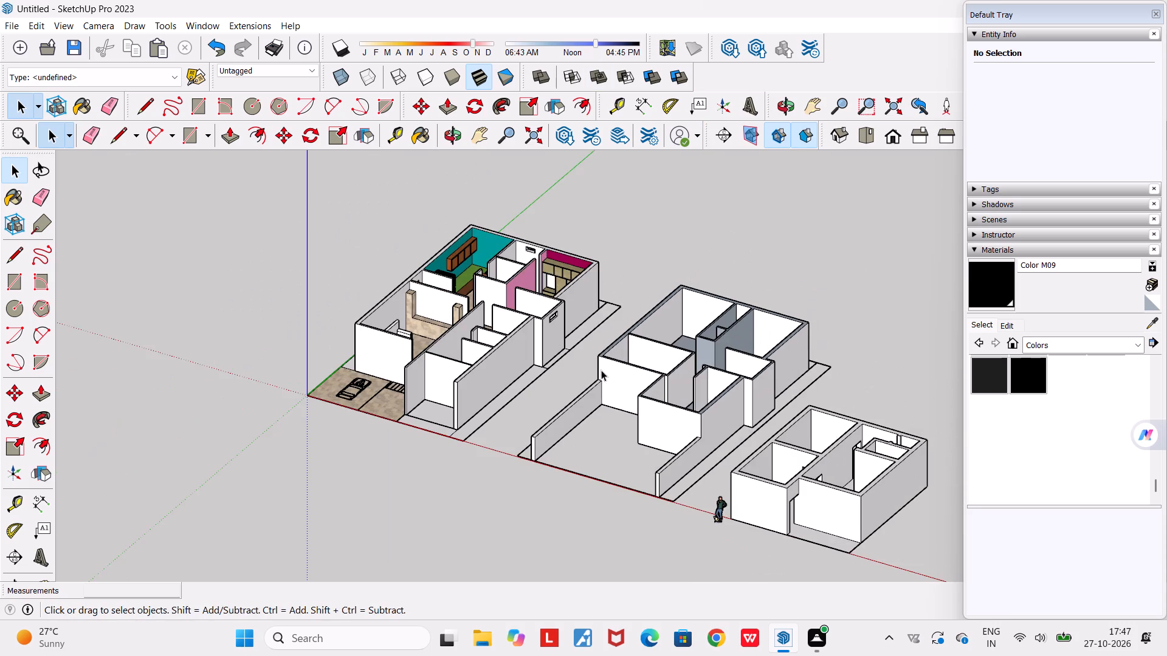
pyautogui.moveTo(608, 437); pyautogui.dragTo(619, 525, button='middle')
pyautogui.scroll(3, 663, 351)
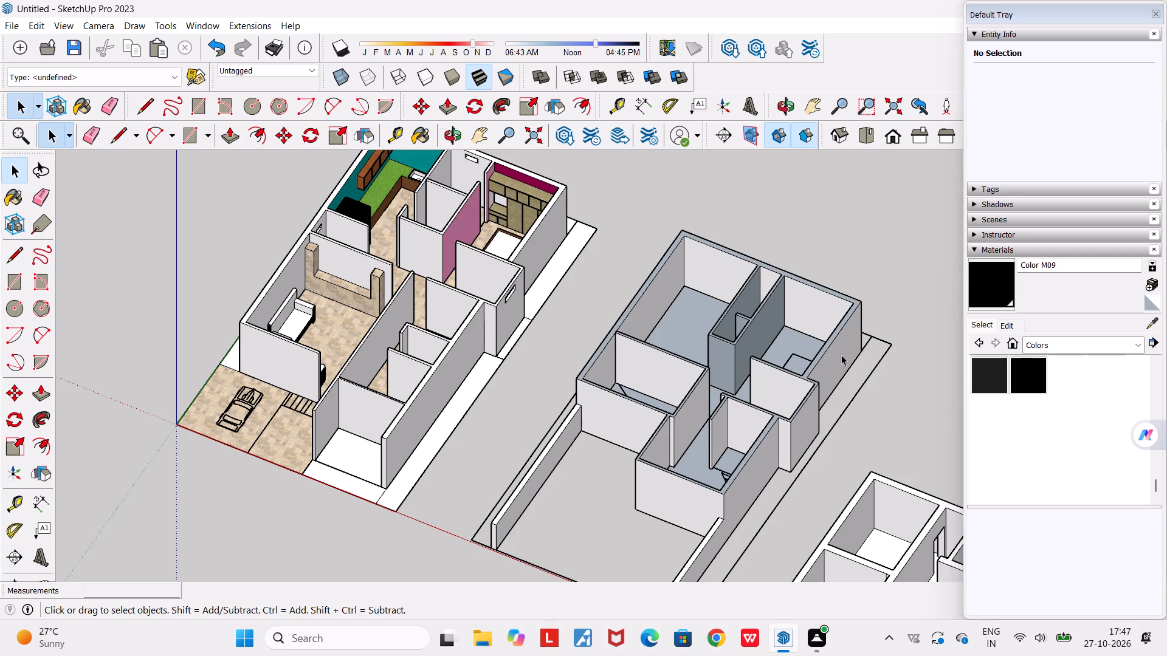
pyautogui.scroll(-3, 911, 403)
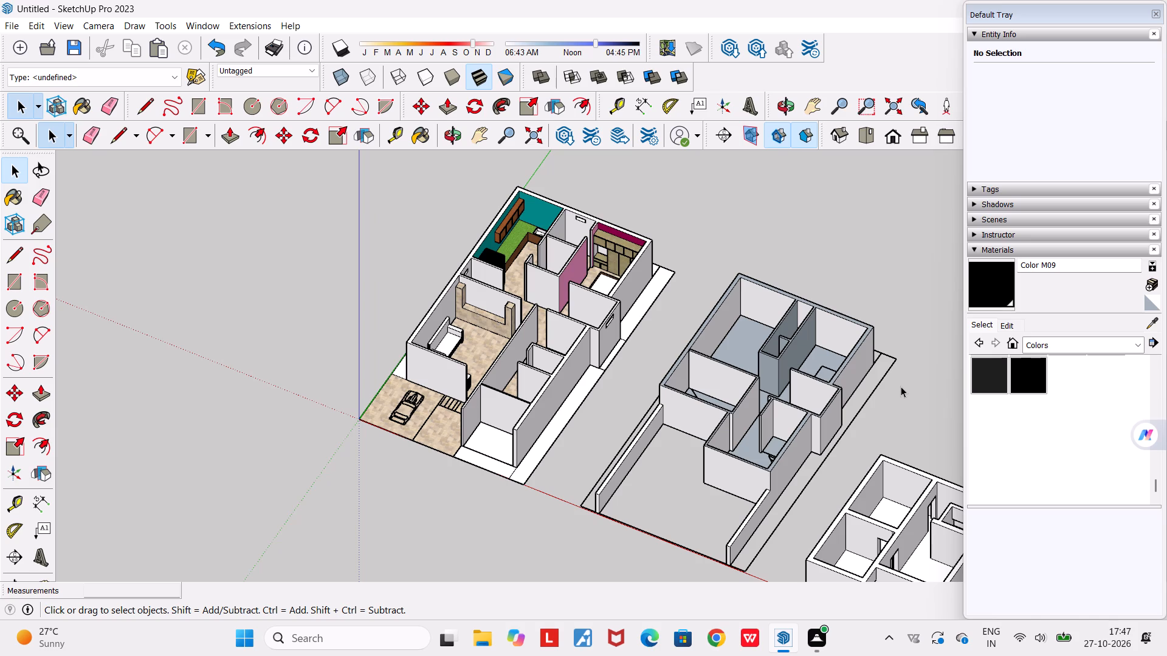
pyautogui.scroll(3, 731, 431)
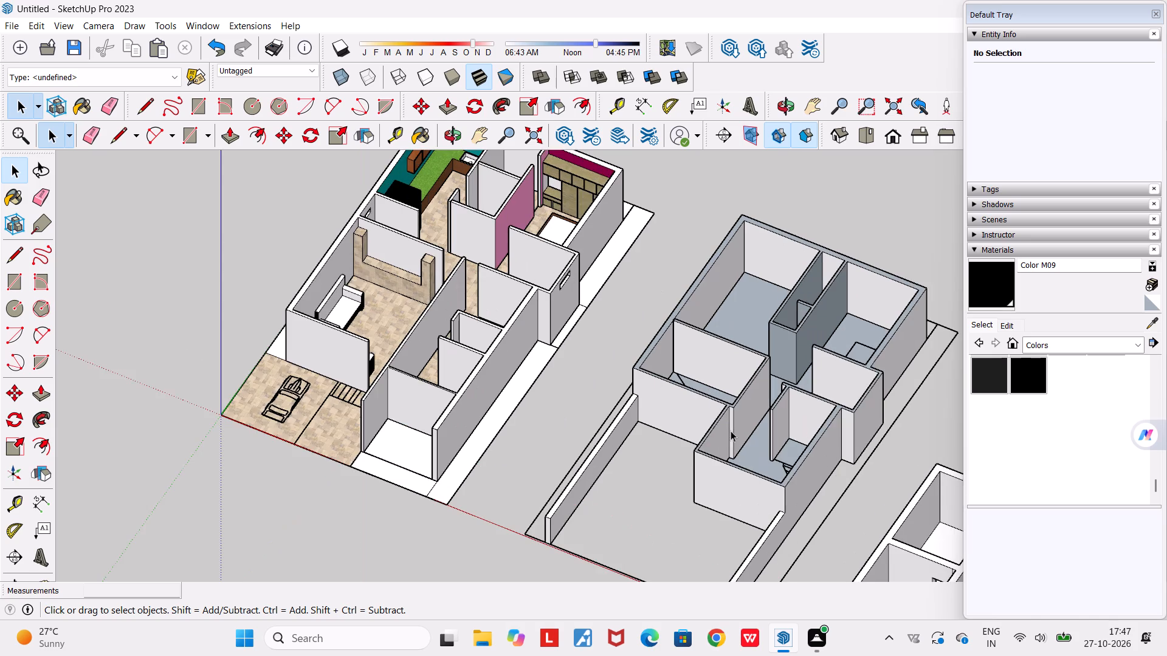
pyautogui.moveTo(722, 422); pyautogui.dragTo(900, 576, button='middle')
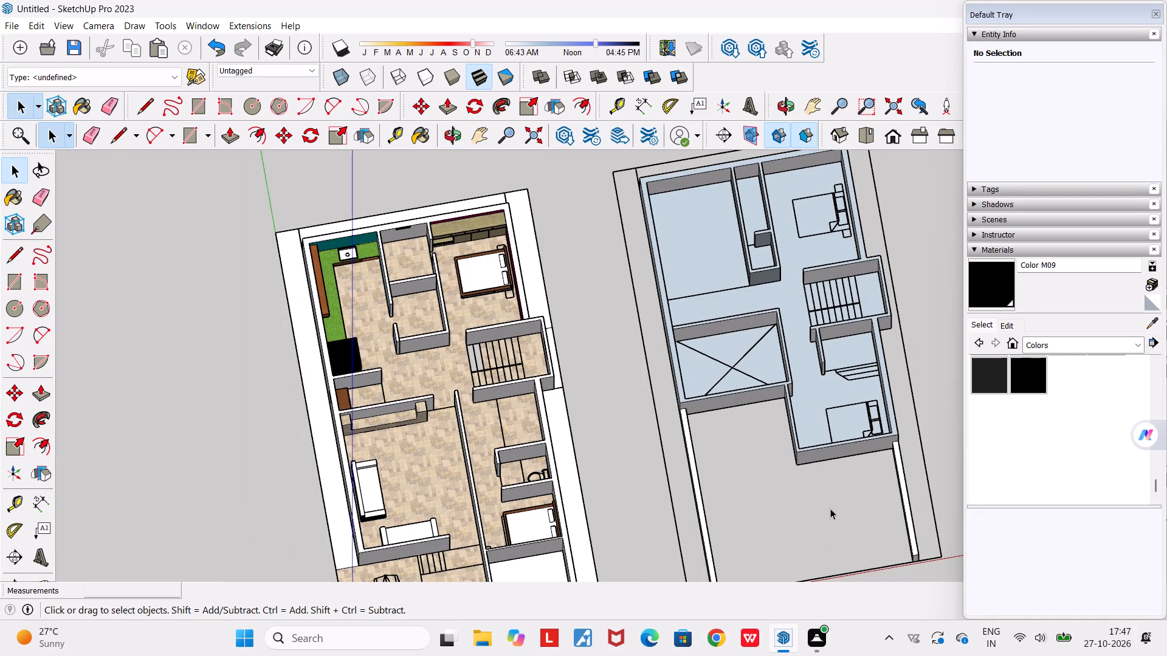
# Examine the middle floor's front walls up close, then review all three floor models together from the front corners and the ground floor's outer side.
pyautogui.moveTo(824, 506); pyautogui.dragTo(550, 276, button='middle')
pyautogui.scroll(-1, 551, 273)
pyautogui.scroll(2, 683, 483)
pyautogui.scroll(3, 768, 456)
pyautogui.moveTo(760, 439); pyautogui.dragTo(828, 355, button='middle')
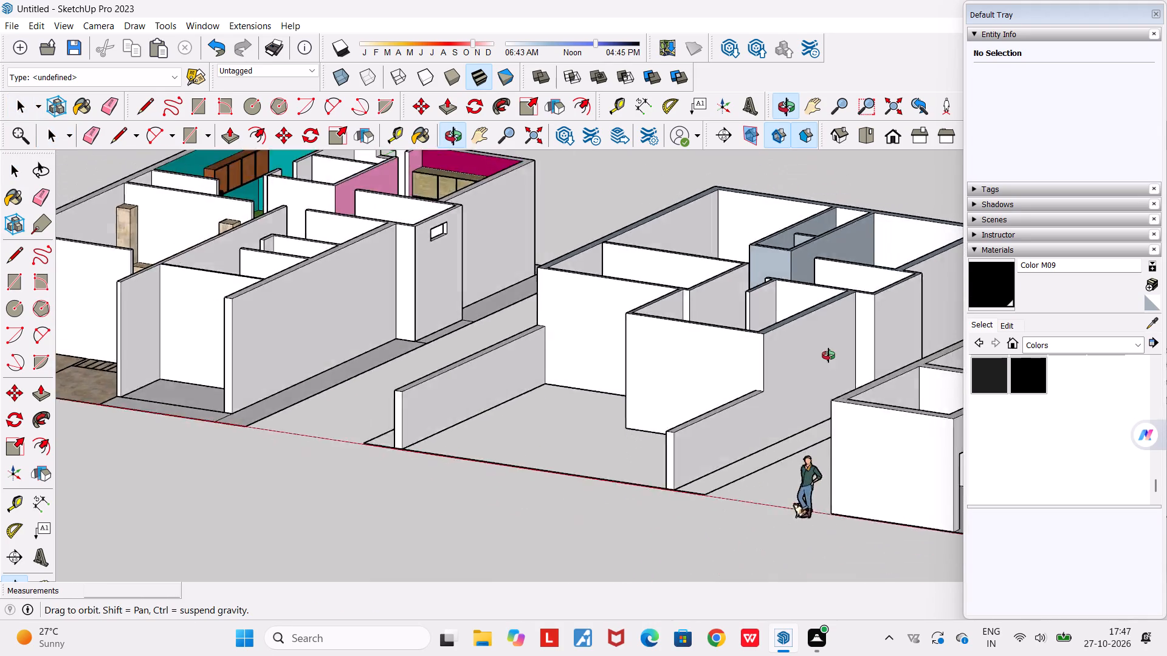
pyautogui.moveTo(828, 355); pyautogui.dragTo(1118, 375, button='middle')
pyautogui.scroll(-7, 626, 292)
pyautogui.moveTo(637, 323); pyautogui.dragTo(590, 301, button='middle')
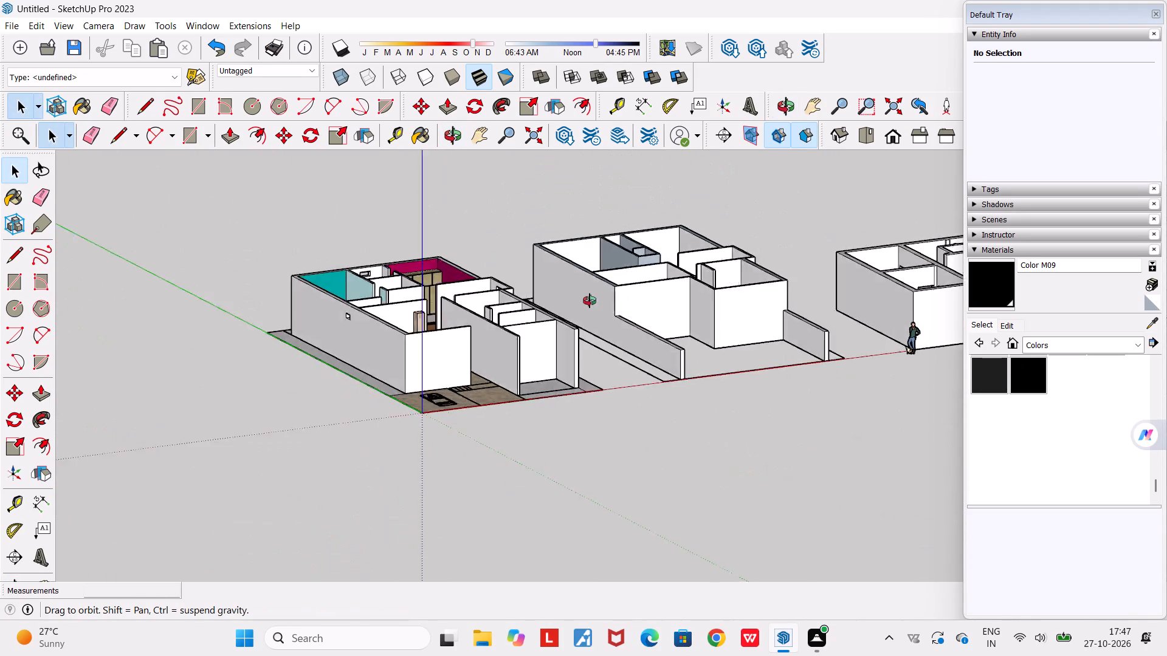
pyautogui.moveTo(590, 301); pyautogui.dragTo(794, 423, button='middle')
pyautogui.scroll(-3, 794, 423)
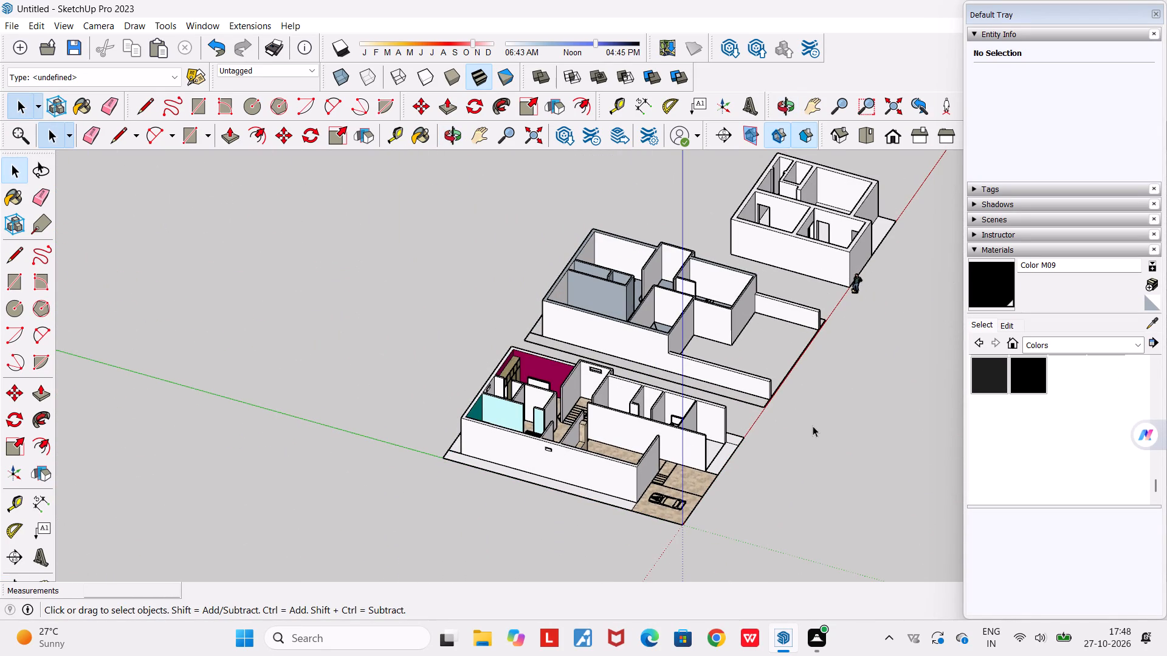
pyautogui.scroll(-3, 791, 393)
pyautogui.moveTo(818, 453); pyautogui.dragTo(647, 377, button='middle')
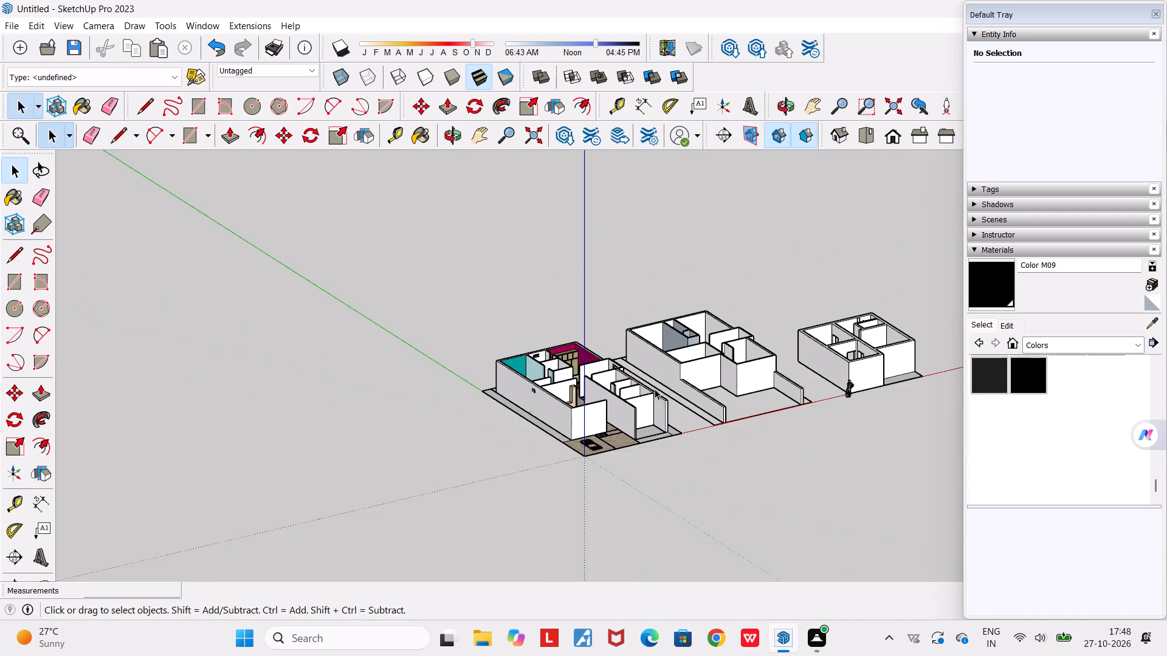
pyautogui.scroll(4, 655, 389)
pyautogui.moveTo(649, 454); pyautogui.dragTo(555, 502, button='middle')
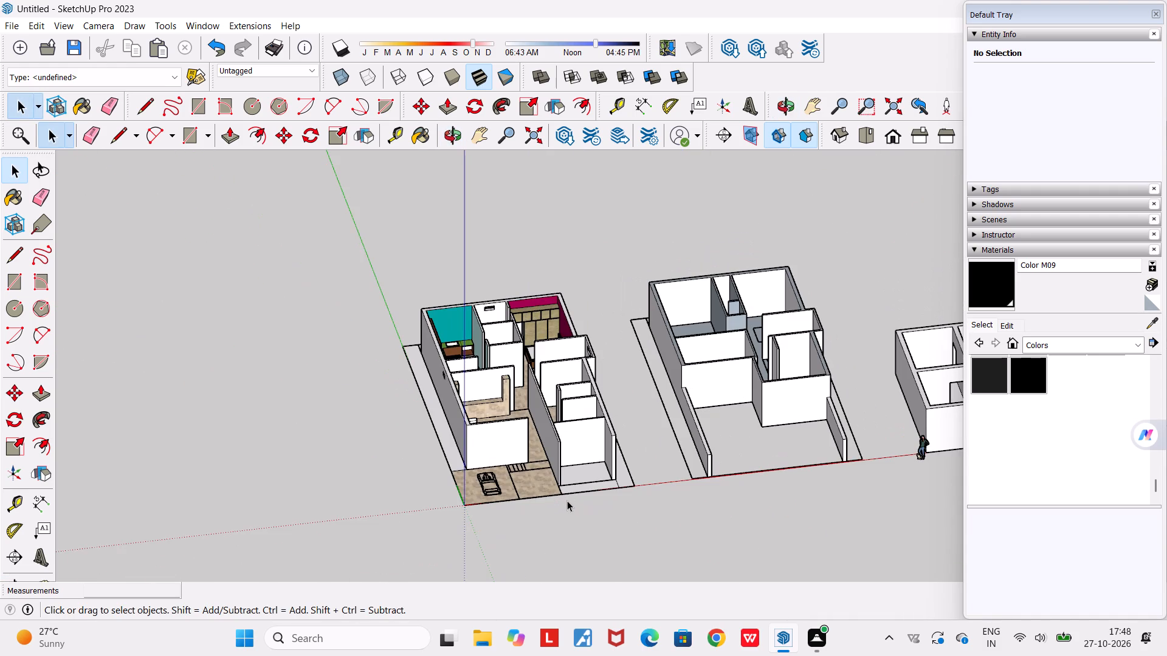
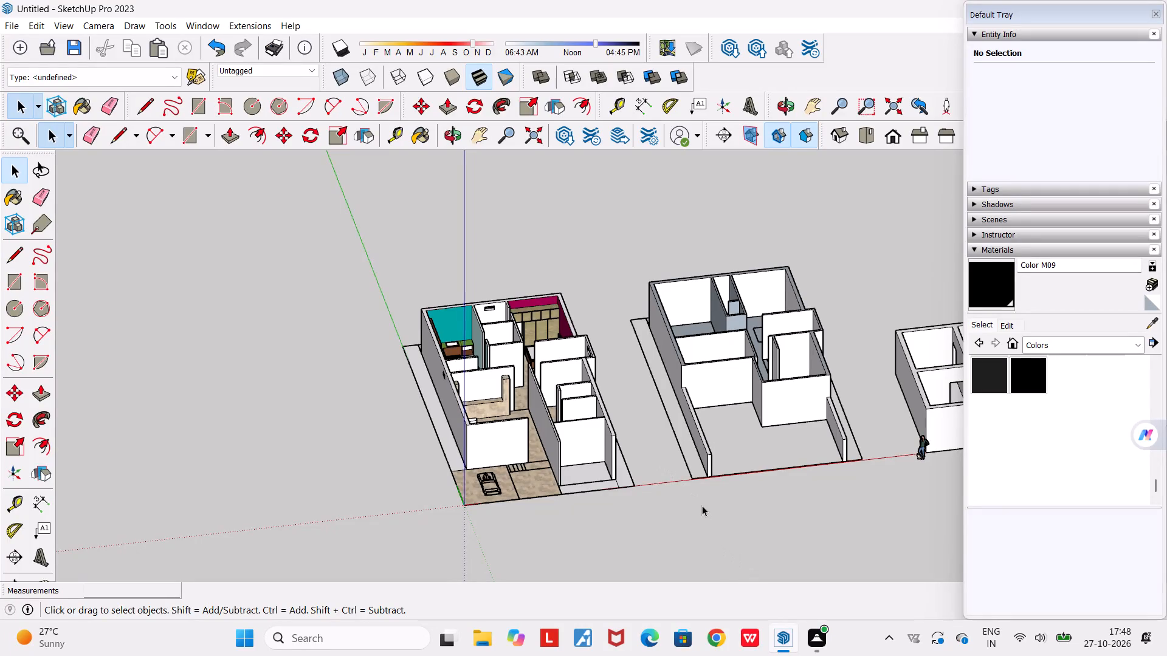
# Examine the three floor models from above the front and from both front corners.
pyautogui.moveTo(701, 504); pyautogui.dragTo(698, 573, button='middle')
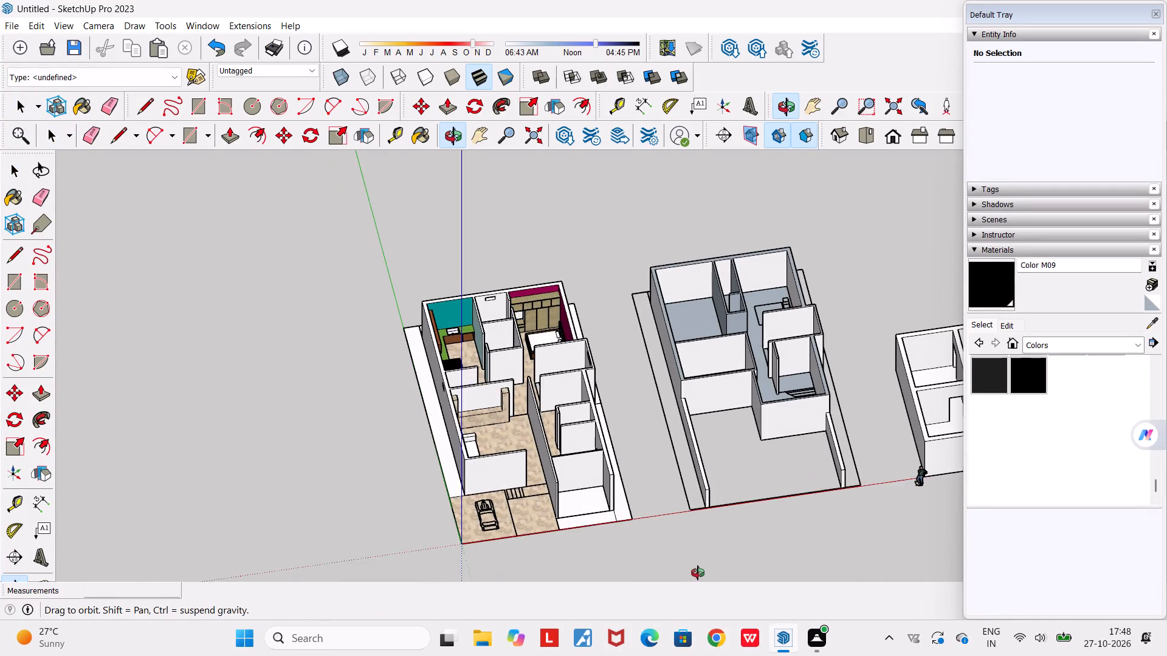
pyautogui.moveTo(698, 573); pyautogui.dragTo(693, 570, button='middle')
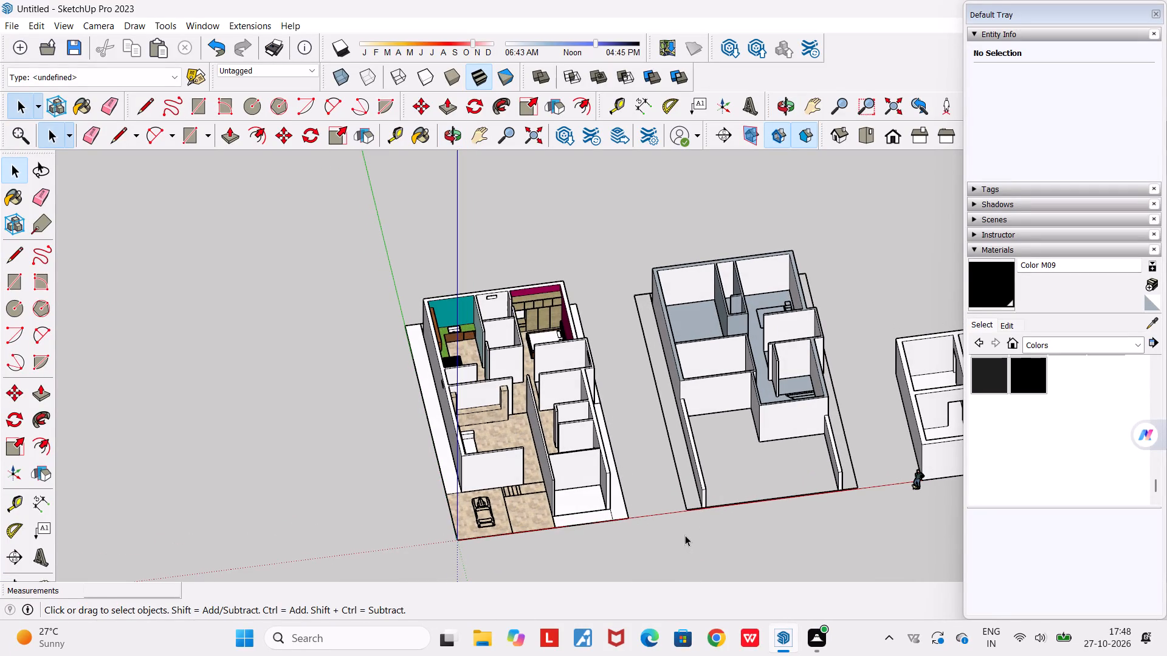
pyautogui.scroll(1, 713, 491)
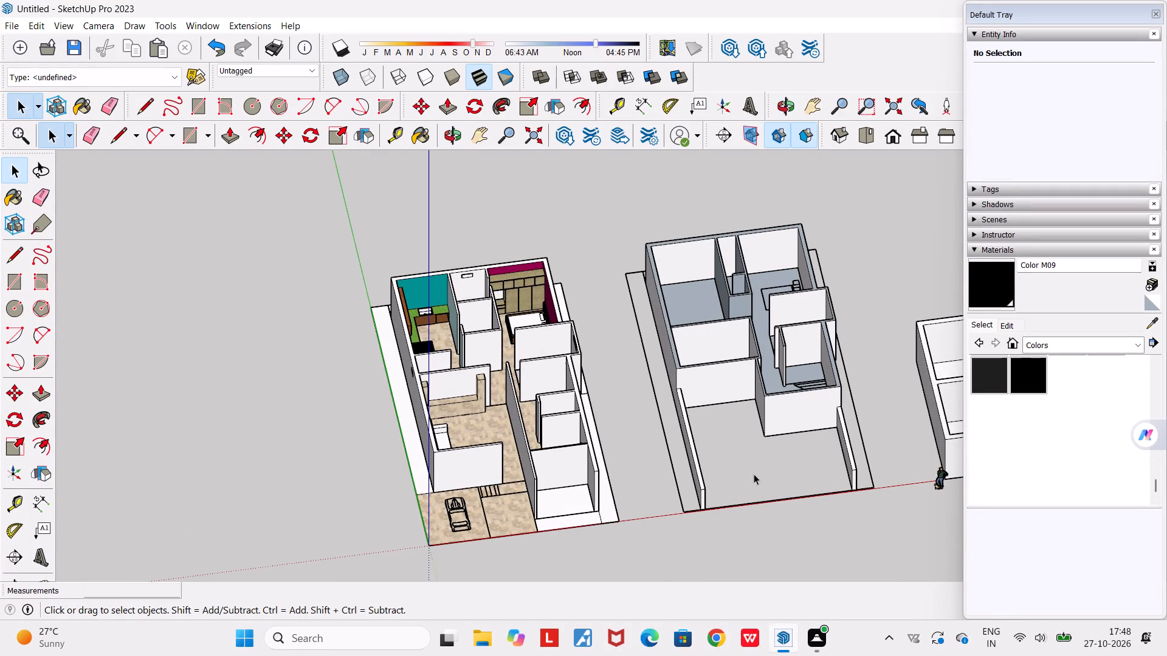
pyautogui.moveTo(756, 474); pyautogui.dragTo(940, 515, button='middle')
pyautogui.scroll(-3, 873, 476)
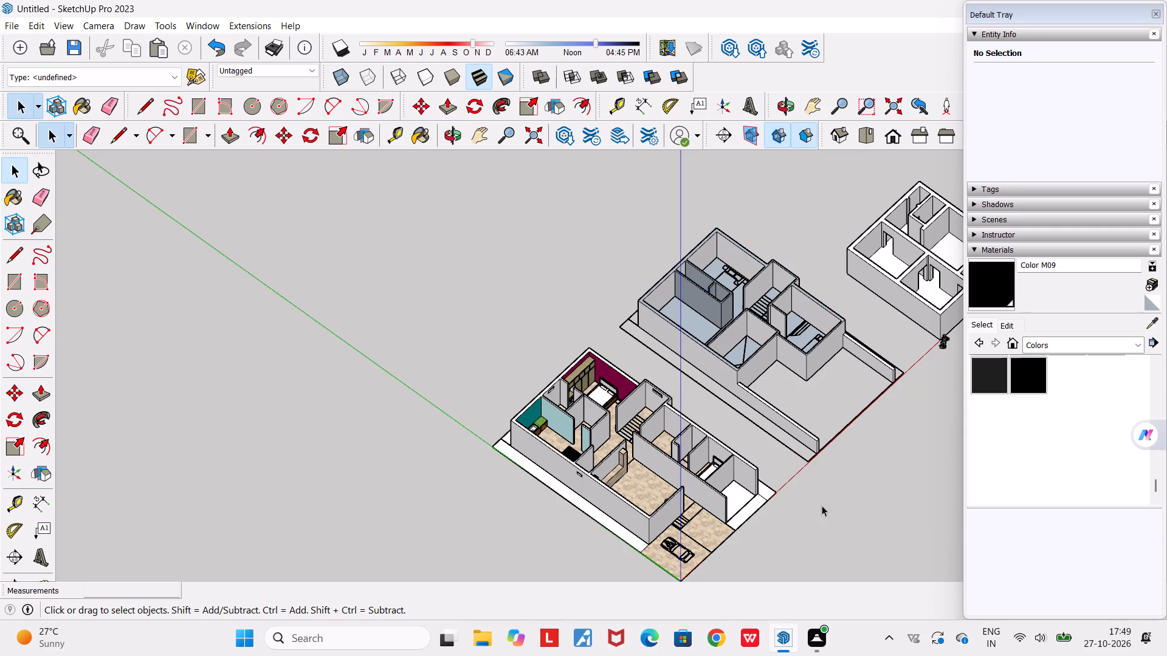
pyautogui.moveTo(821, 505); pyautogui.dragTo(568, 460, button='middle')
pyautogui.scroll(4, 631, 503)
pyautogui.moveTo(610, 491); pyautogui.dragTo(383, 432, button='middle')
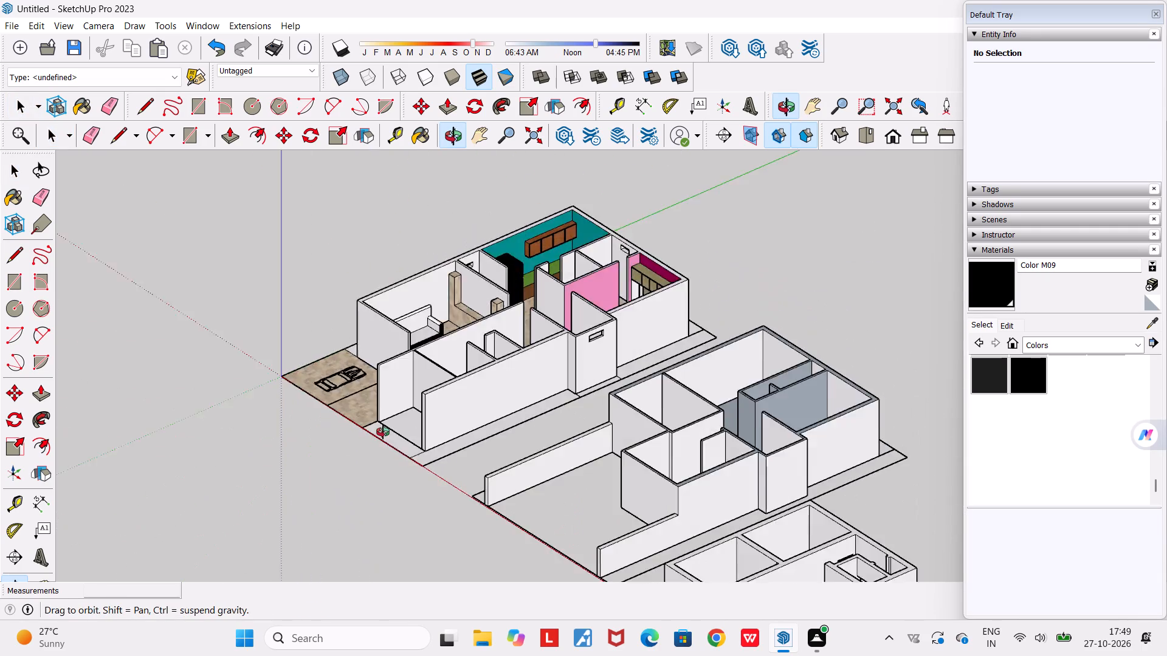
pyautogui.moveTo(383, 432); pyautogui.dragTo(382, 432, button='middle')
pyautogui.scroll(-4, 381, 432)
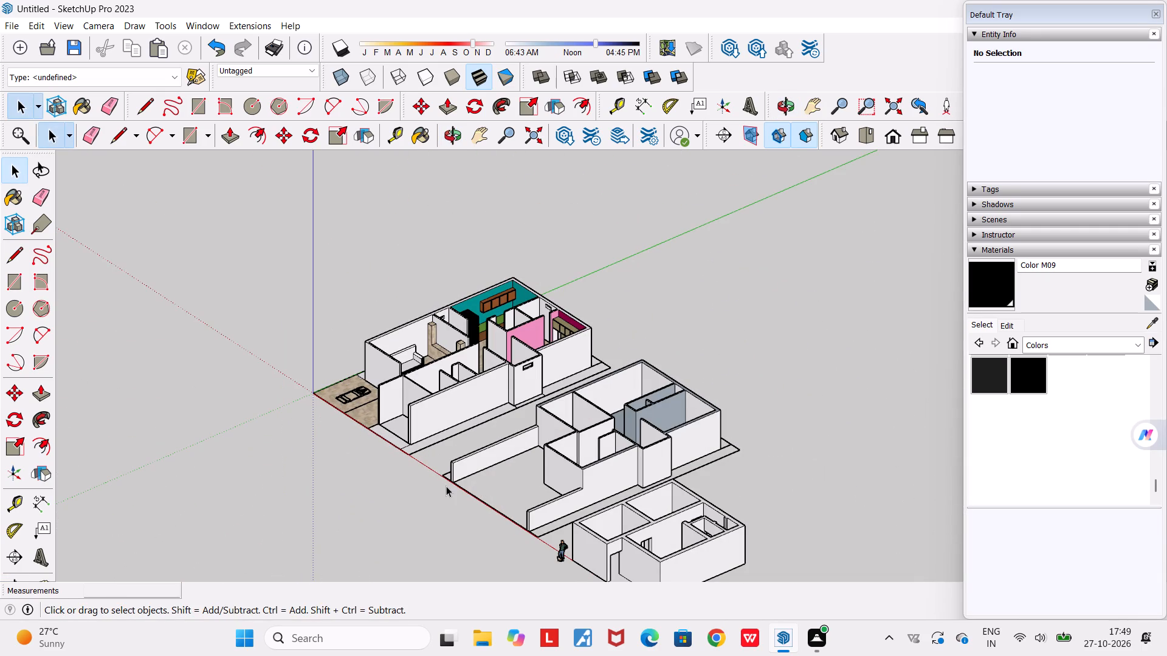
pyautogui.scroll(-2, 571, 435)
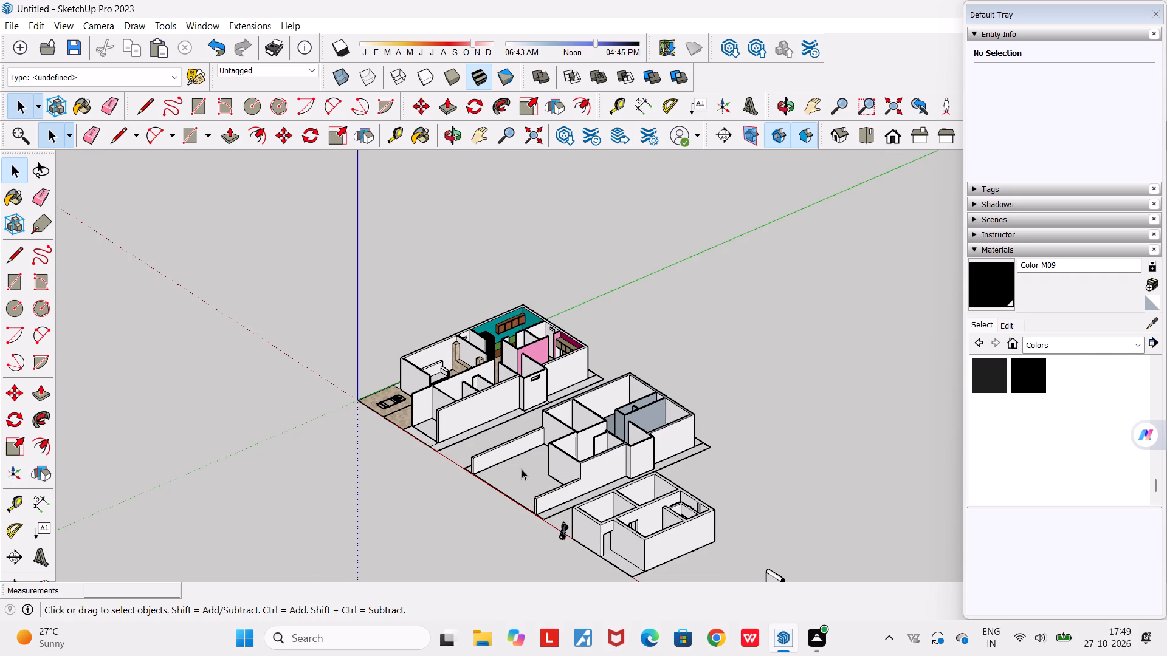
# Review all three floor models together with the separate armchair beyond the smallest floor, from the front corners and the front.
pyautogui.moveTo(523, 470); pyautogui.dragTo(585, 600, button='middle')
pyautogui.scroll(-6, 563, 493)
pyautogui.moveTo(542, 521); pyautogui.dragTo(938, 531, button='middle')
pyautogui.scroll(-1, 955, 525)
pyautogui.scroll(9, 845, 508)
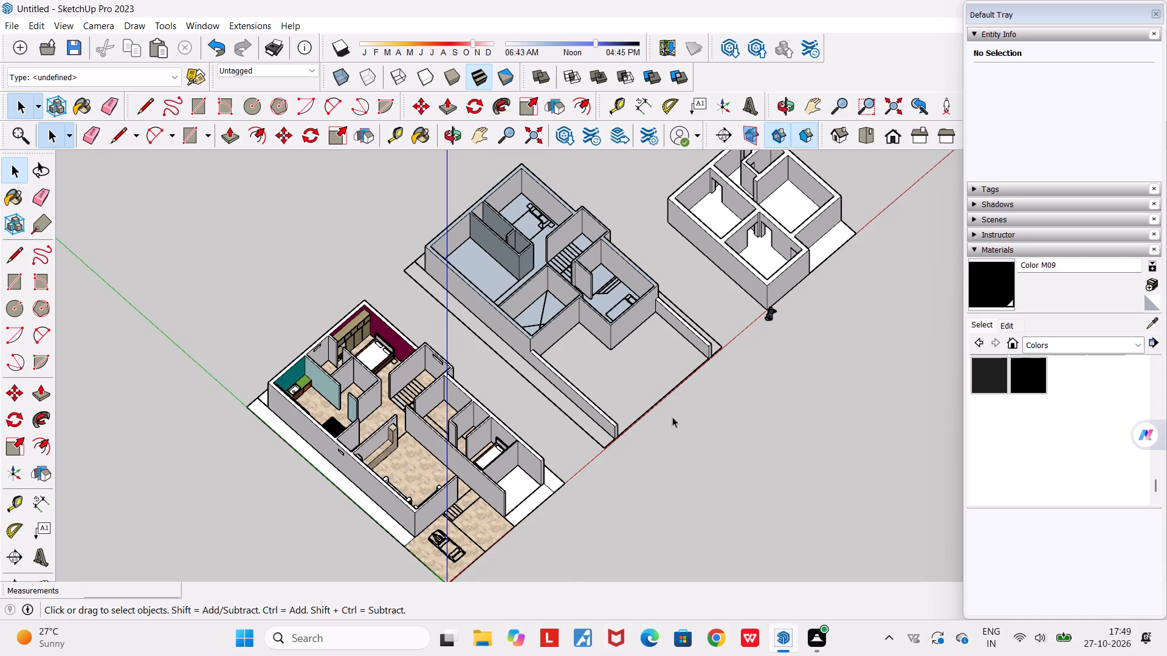
pyautogui.scroll(-4, 672, 417)
pyautogui.moveTo(689, 493); pyautogui.dragTo(611, 472, button='middle')
pyautogui.scroll(-4, 611, 472)
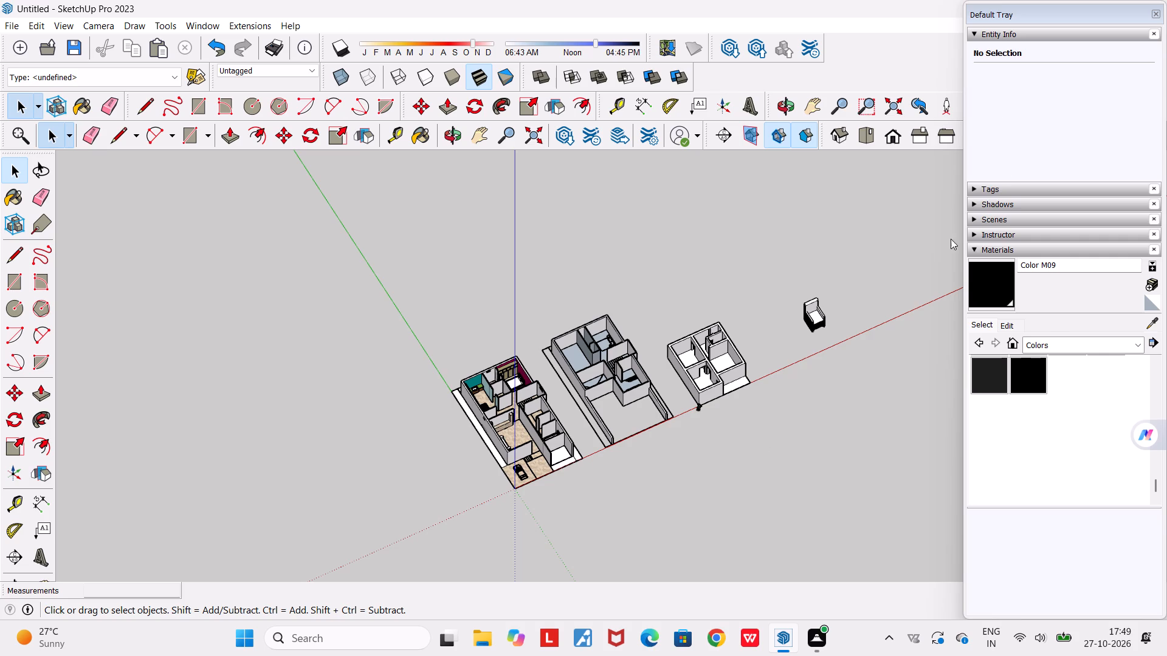
pyautogui.scroll(6, 845, 290)
pyautogui.moveTo(813, 274); pyautogui.dragTo(691, 270, button='middle')
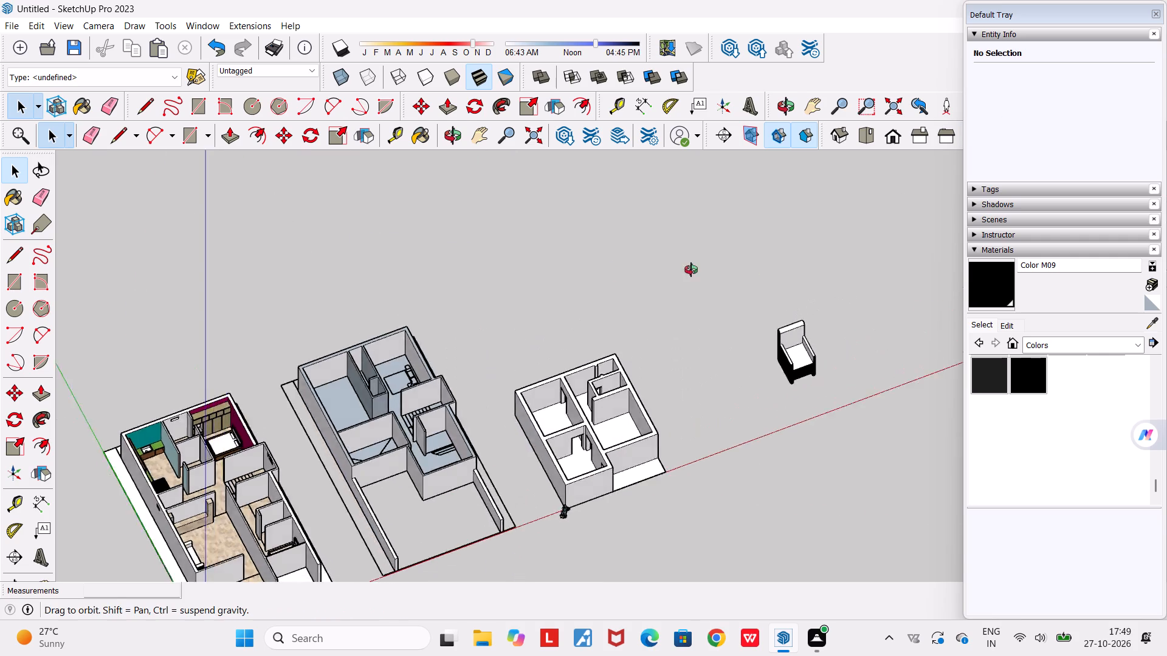
pyautogui.moveTo(691, 270); pyautogui.dragTo(653, 200, button='middle')
pyautogui.scroll(-4, 654, 200)
pyautogui.scroll(4, 653, 258)
pyautogui.moveTo(728, 331); pyautogui.dragTo(777, 357, button='middle')
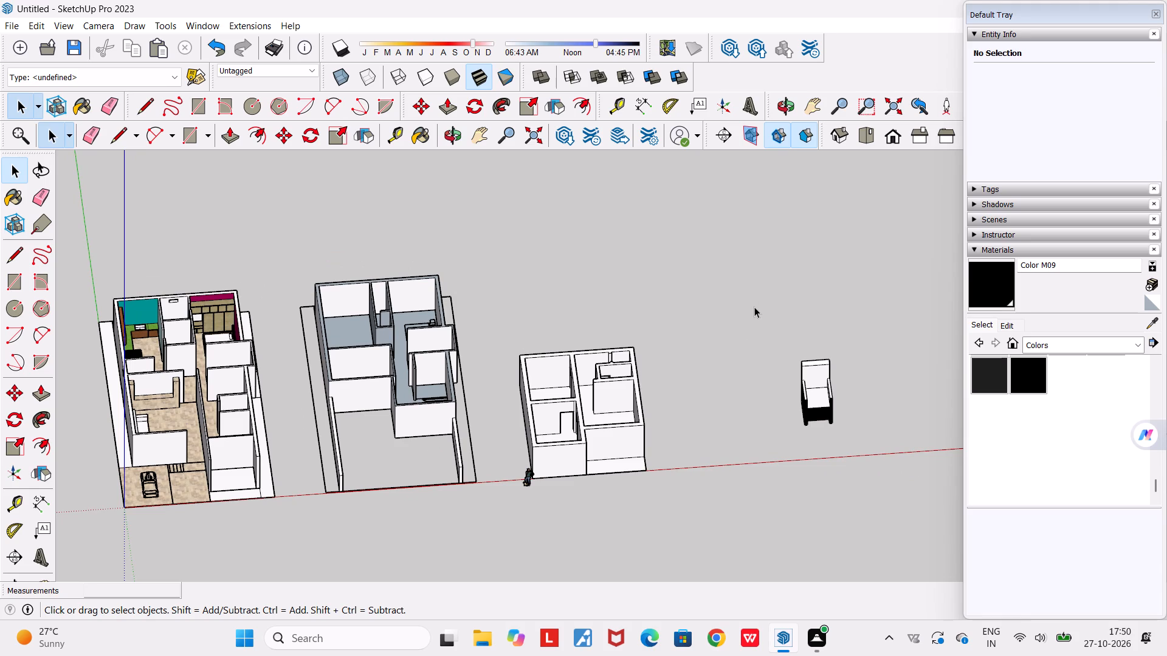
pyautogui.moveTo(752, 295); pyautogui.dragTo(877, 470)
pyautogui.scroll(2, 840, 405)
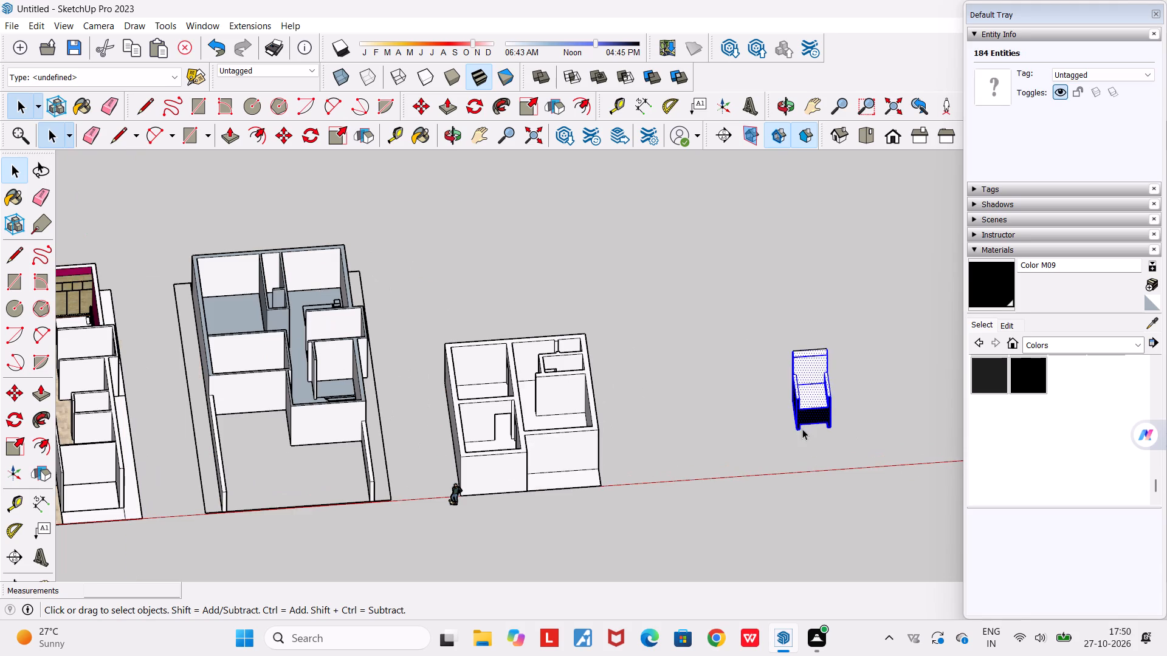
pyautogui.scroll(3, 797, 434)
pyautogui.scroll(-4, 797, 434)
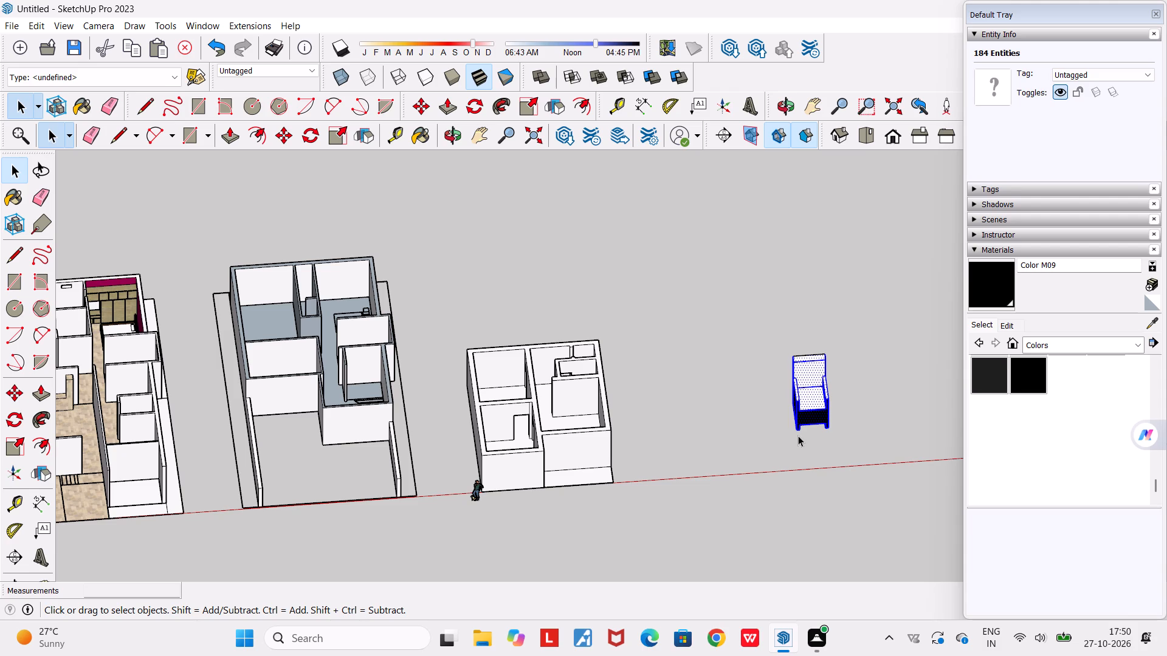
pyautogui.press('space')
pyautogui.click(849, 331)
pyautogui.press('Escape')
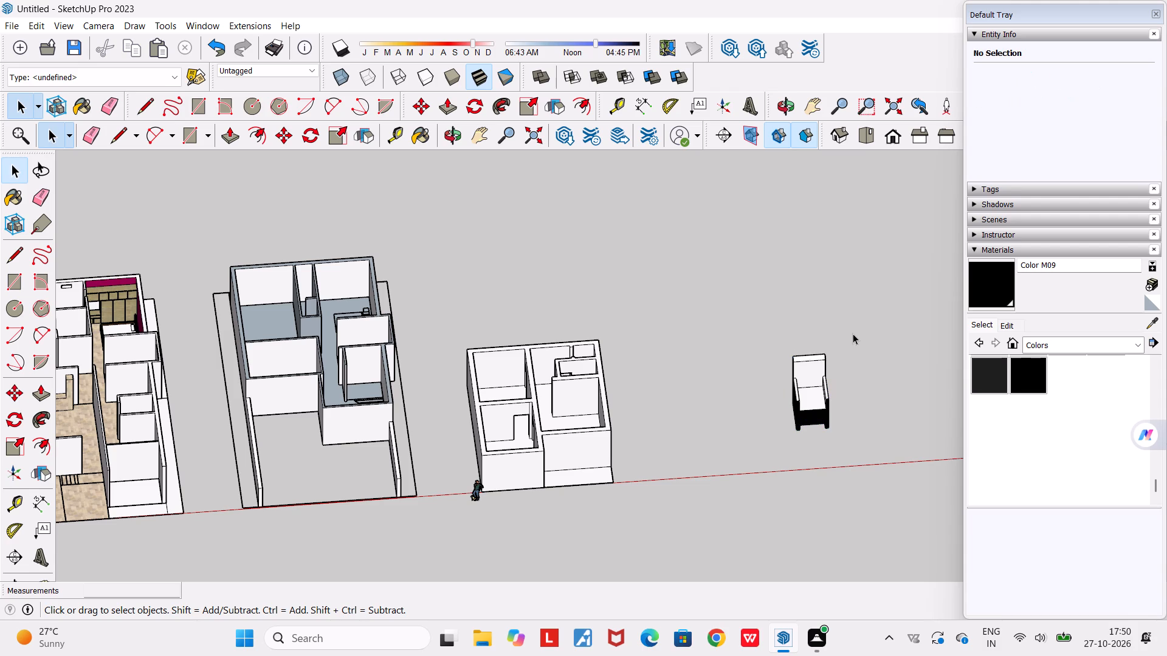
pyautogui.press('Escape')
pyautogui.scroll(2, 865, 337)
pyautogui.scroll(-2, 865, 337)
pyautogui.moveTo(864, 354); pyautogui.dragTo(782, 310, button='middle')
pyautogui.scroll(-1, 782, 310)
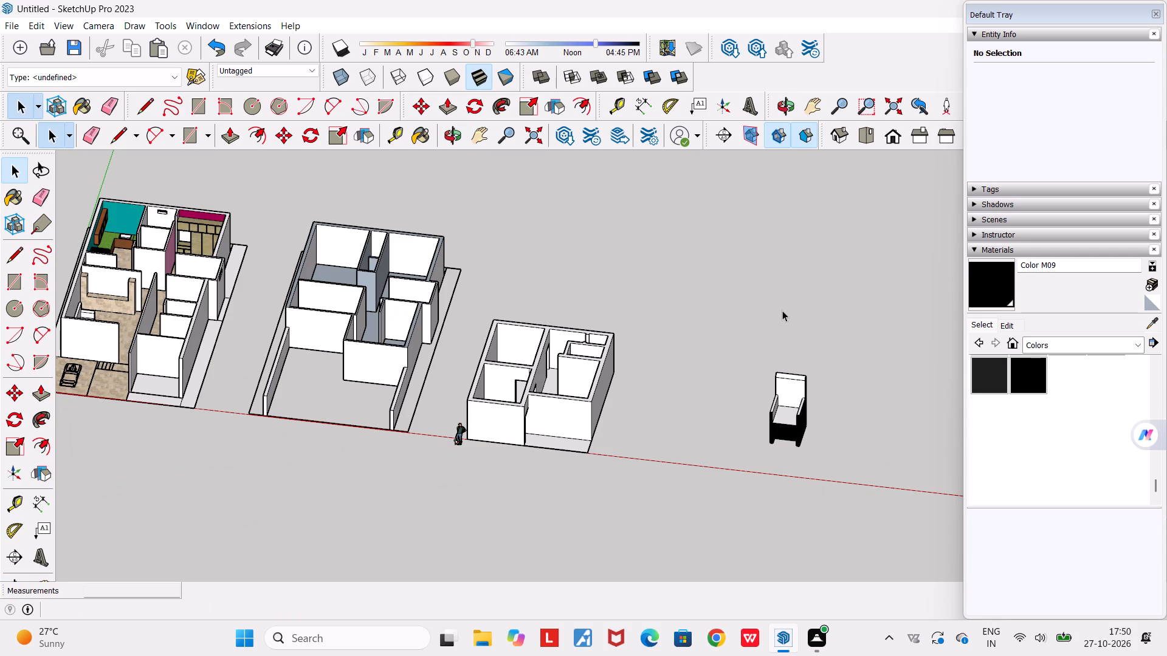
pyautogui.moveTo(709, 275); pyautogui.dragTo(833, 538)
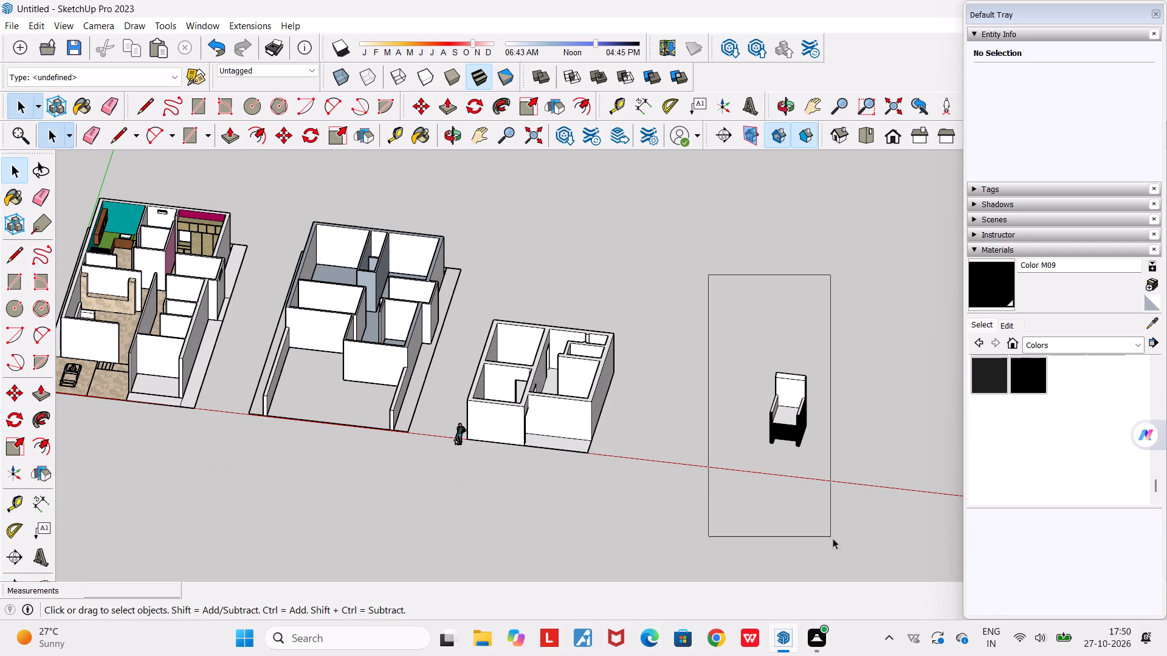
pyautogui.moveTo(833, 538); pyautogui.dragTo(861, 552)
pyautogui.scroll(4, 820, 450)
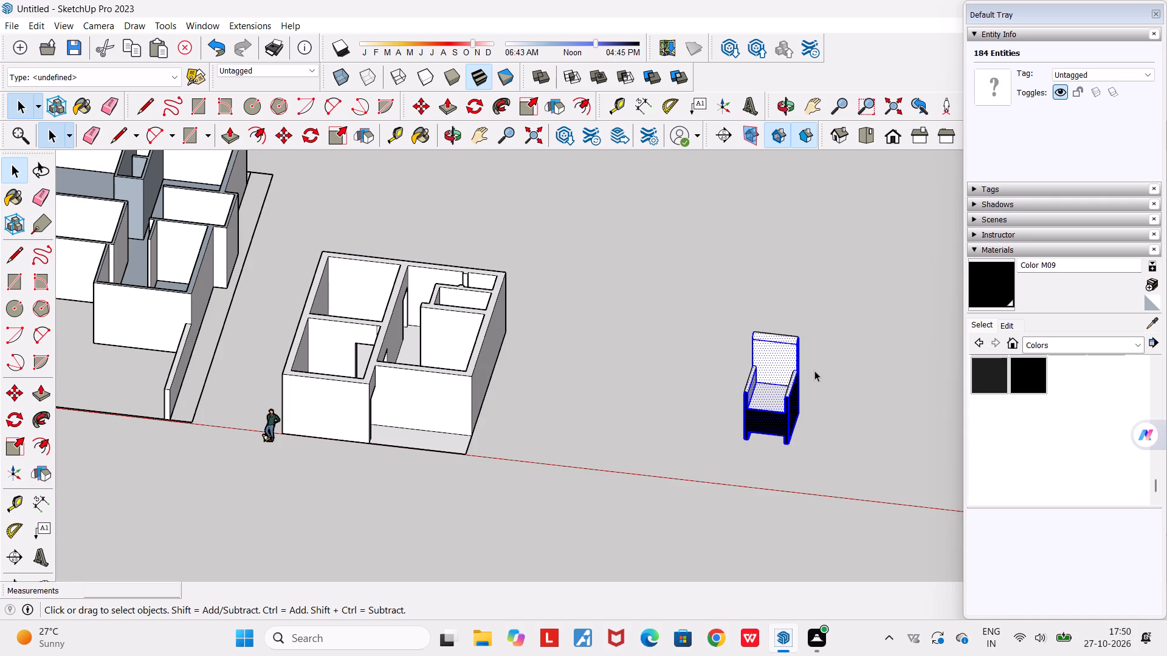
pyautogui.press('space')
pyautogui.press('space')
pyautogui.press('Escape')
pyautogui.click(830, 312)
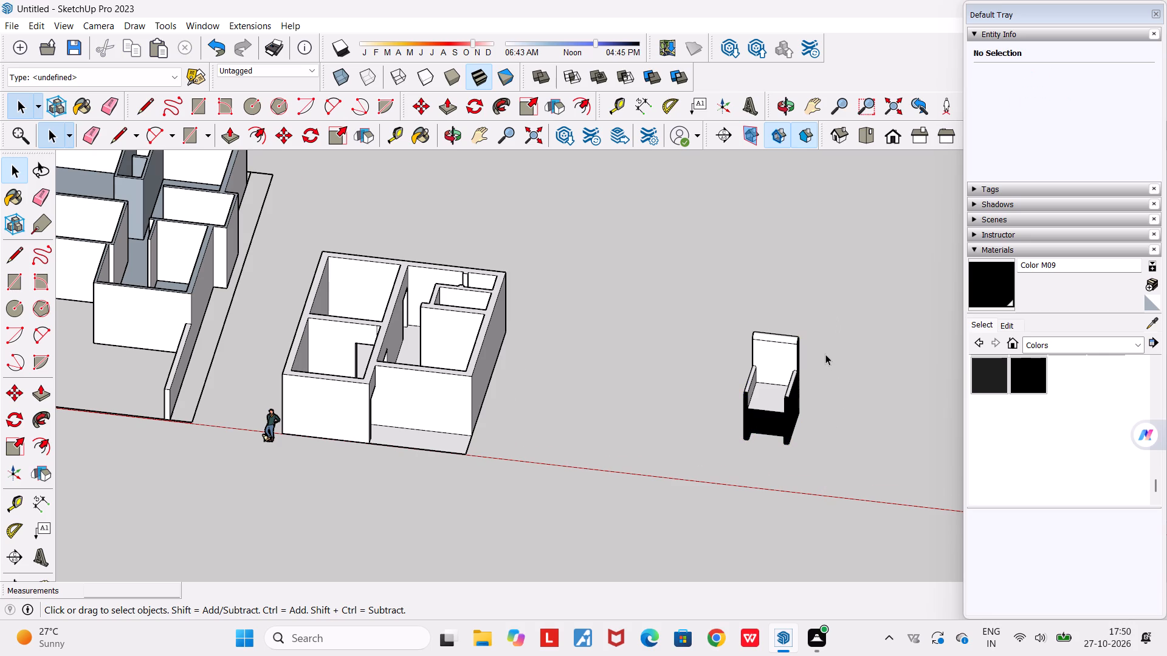
# Examine the black-and-white armchair up close from the front and the side, and its placement beside the floor models.
pyautogui.scroll(-2, 825, 354)
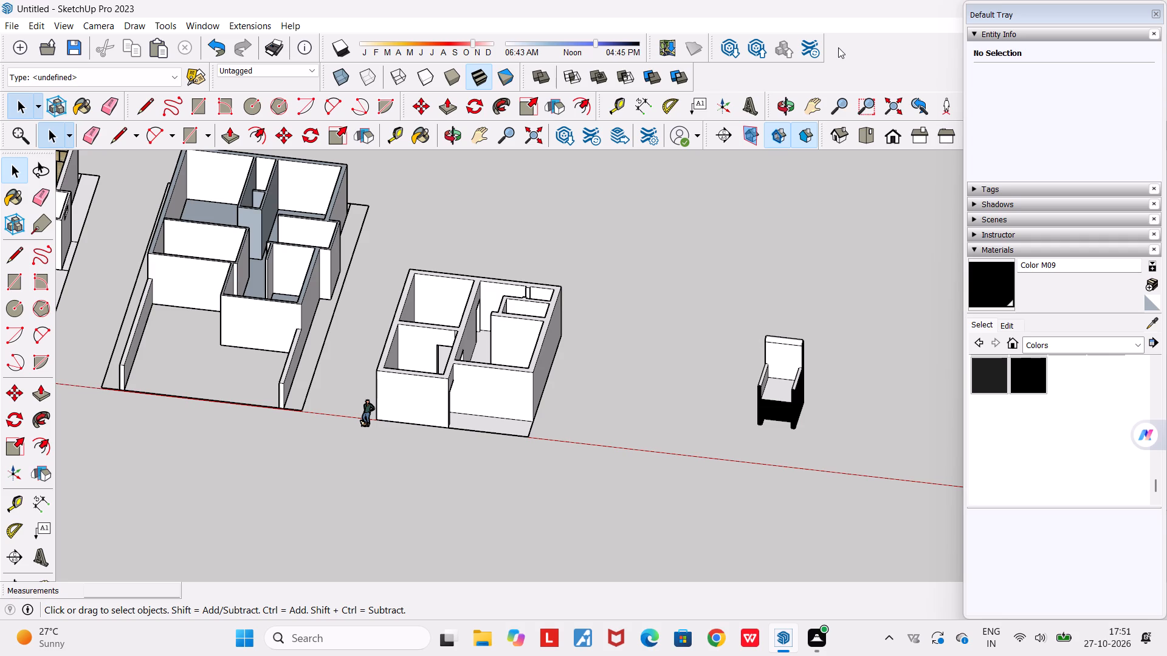
pyautogui.scroll(2, 868, 432)
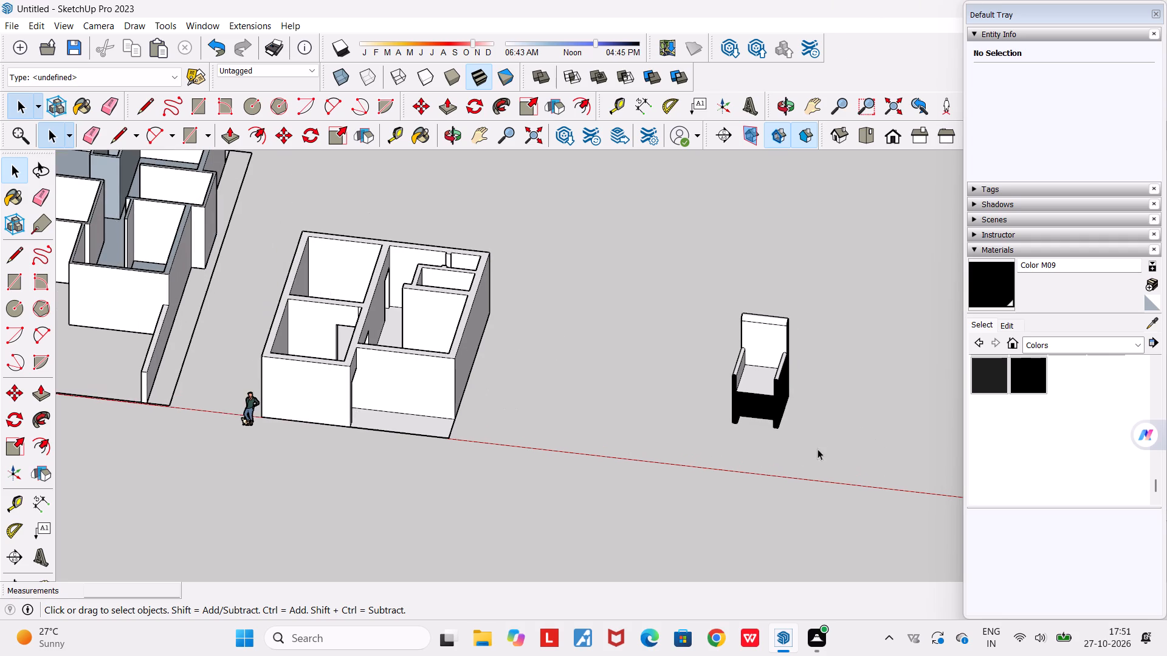
pyautogui.moveTo(815, 448); pyautogui.dragTo(875, 476, button='middle')
pyautogui.scroll(-5, 875, 476)
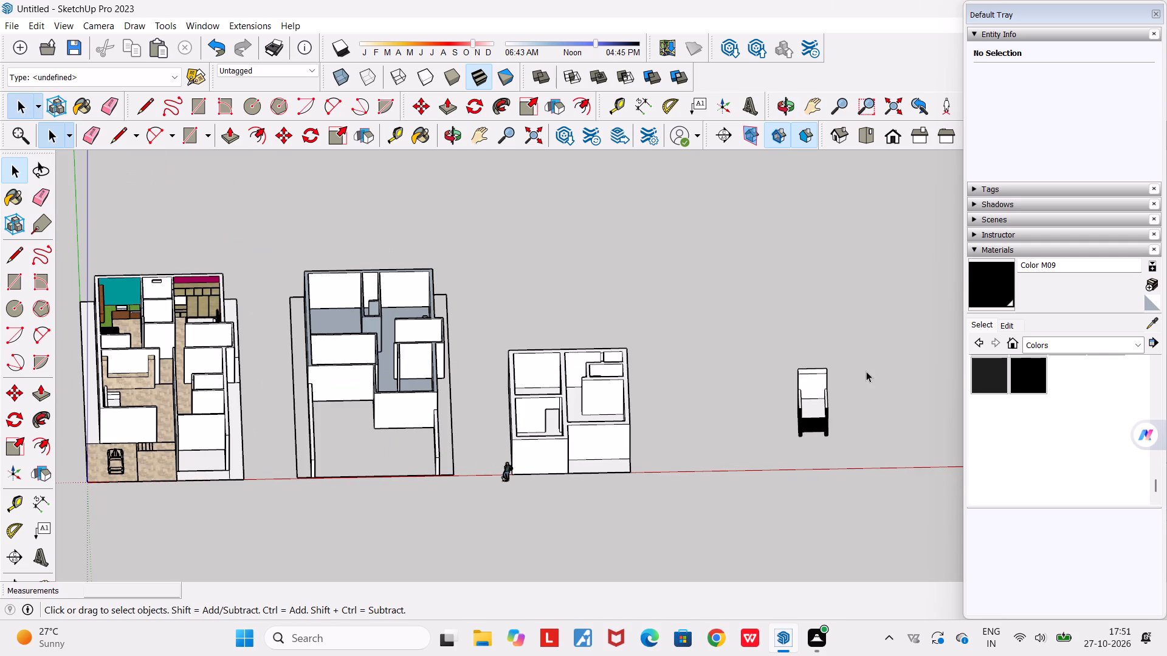
pyautogui.scroll(5, 807, 374)
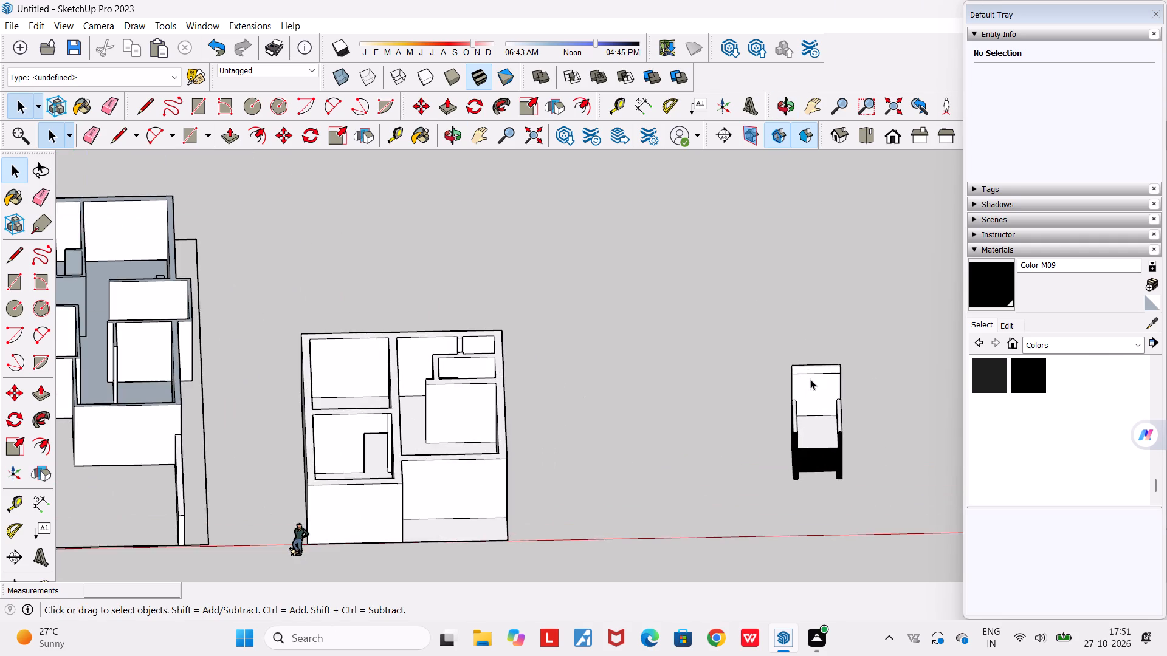
pyautogui.scroll(5, 818, 399)
pyautogui.scroll(-6, 817, 398)
pyautogui.scroll(6, 878, 473)
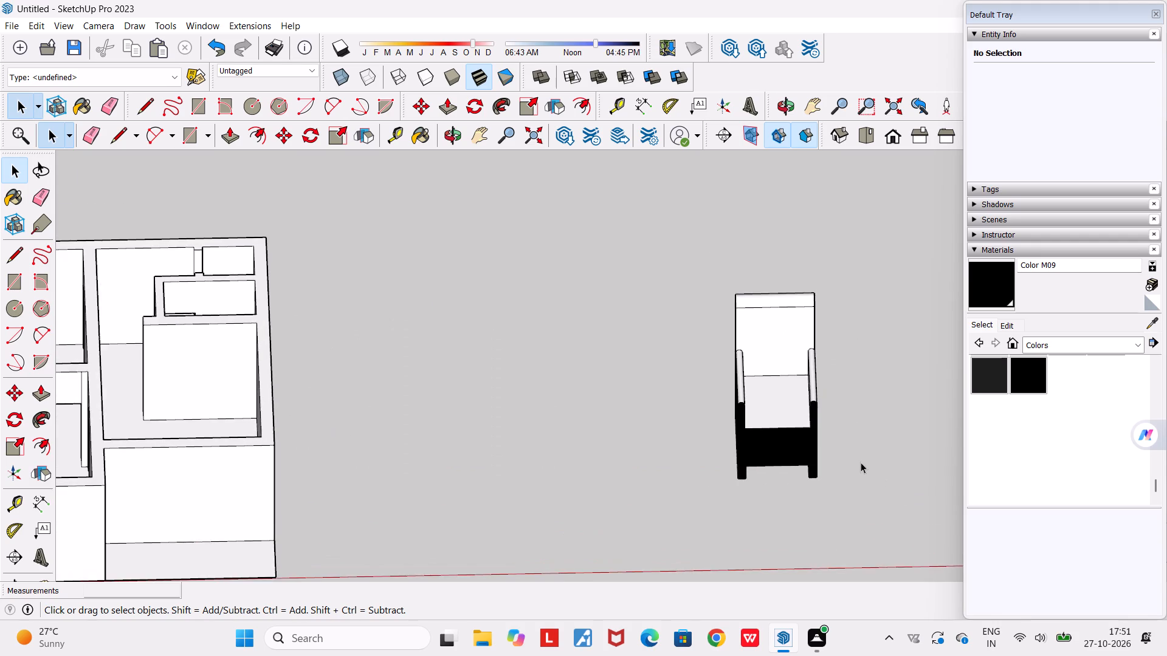
pyautogui.scroll(2, 861, 462)
pyautogui.moveTo(845, 388); pyautogui.dragTo(605, 376, button='middle')
pyautogui.scroll(3, 621, 383)
pyautogui.moveTo(679, 394); pyautogui.dragTo(642, 371, button='middle')
pyautogui.scroll(-11, 642, 371)
pyautogui.scroll(4, 704, 439)
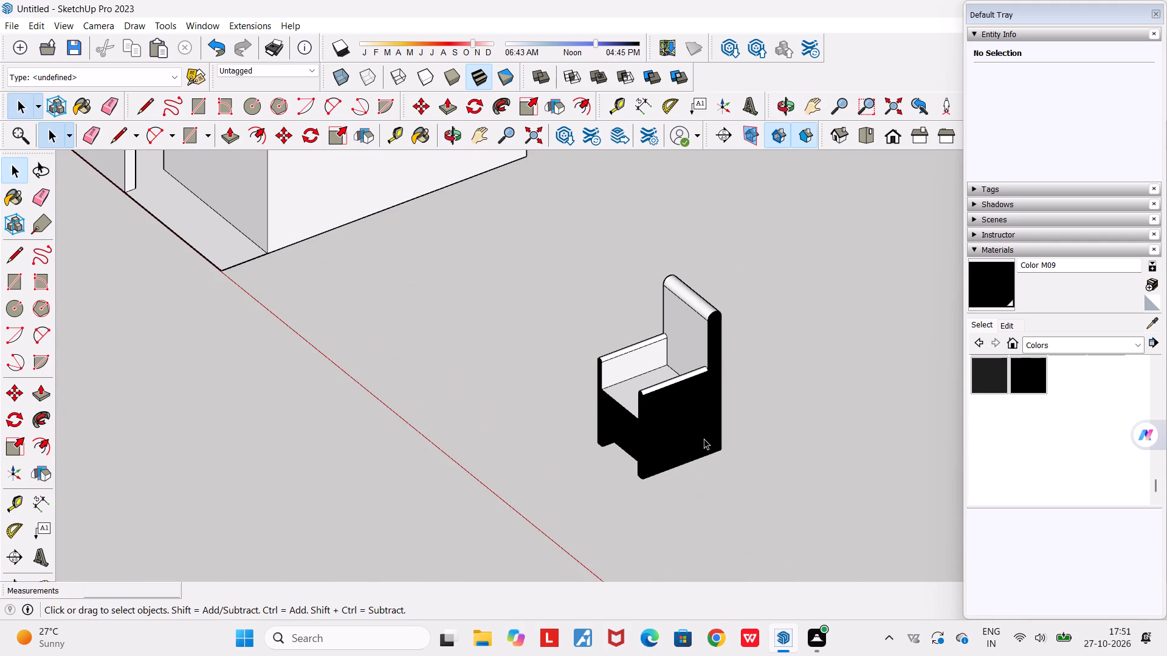
pyautogui.scroll(-13, 704, 439)
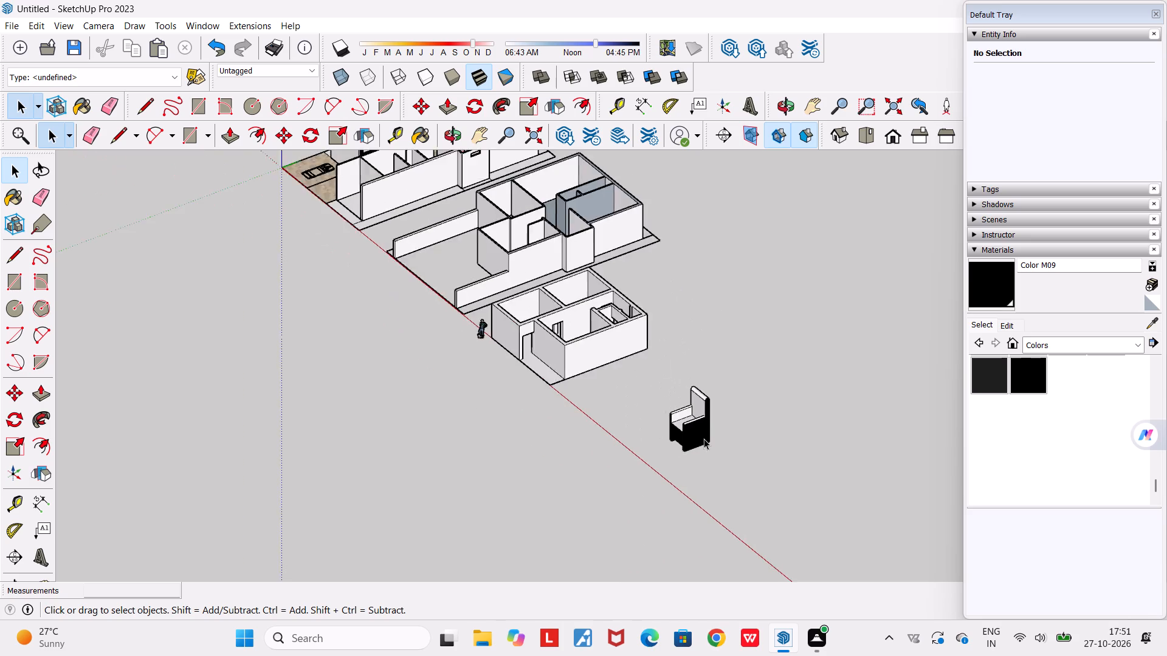
pyautogui.scroll(-4, 704, 439)
pyautogui.moveTo(714, 462); pyautogui.dragTo(977, 483, button='middle')
pyautogui.scroll(8, 897, 387)
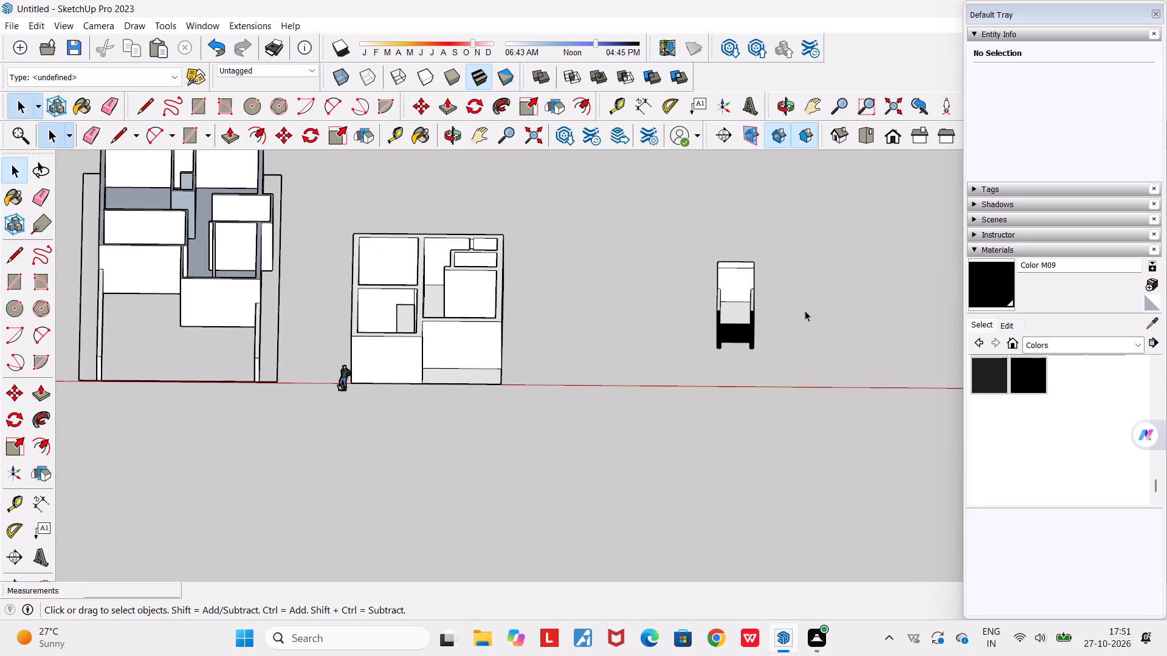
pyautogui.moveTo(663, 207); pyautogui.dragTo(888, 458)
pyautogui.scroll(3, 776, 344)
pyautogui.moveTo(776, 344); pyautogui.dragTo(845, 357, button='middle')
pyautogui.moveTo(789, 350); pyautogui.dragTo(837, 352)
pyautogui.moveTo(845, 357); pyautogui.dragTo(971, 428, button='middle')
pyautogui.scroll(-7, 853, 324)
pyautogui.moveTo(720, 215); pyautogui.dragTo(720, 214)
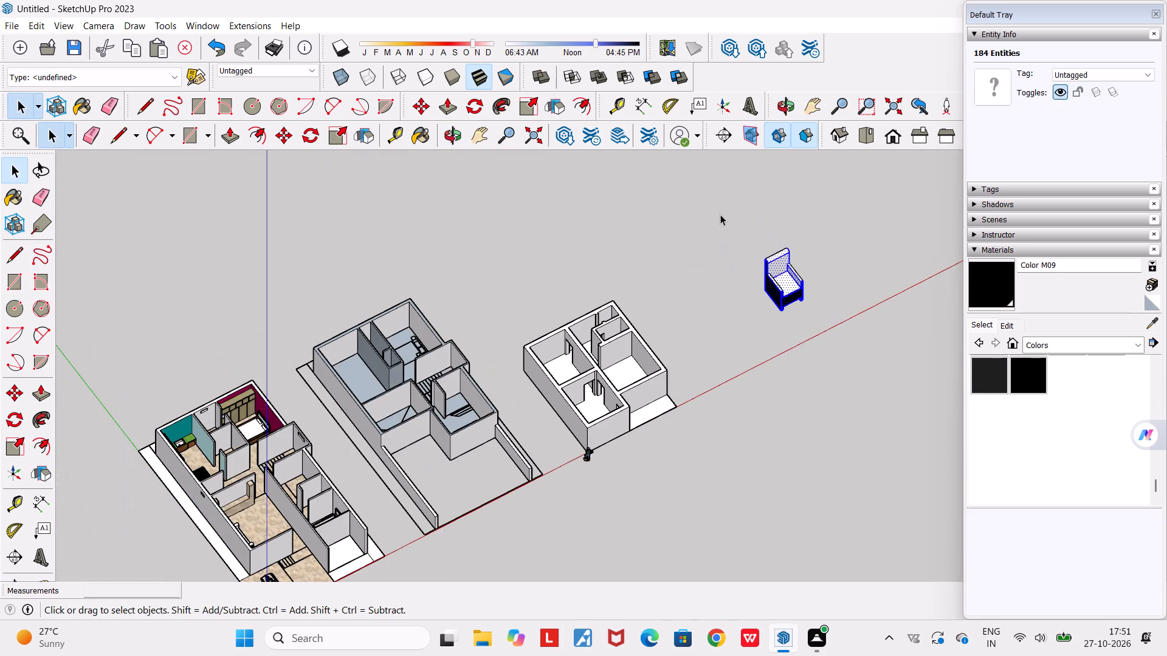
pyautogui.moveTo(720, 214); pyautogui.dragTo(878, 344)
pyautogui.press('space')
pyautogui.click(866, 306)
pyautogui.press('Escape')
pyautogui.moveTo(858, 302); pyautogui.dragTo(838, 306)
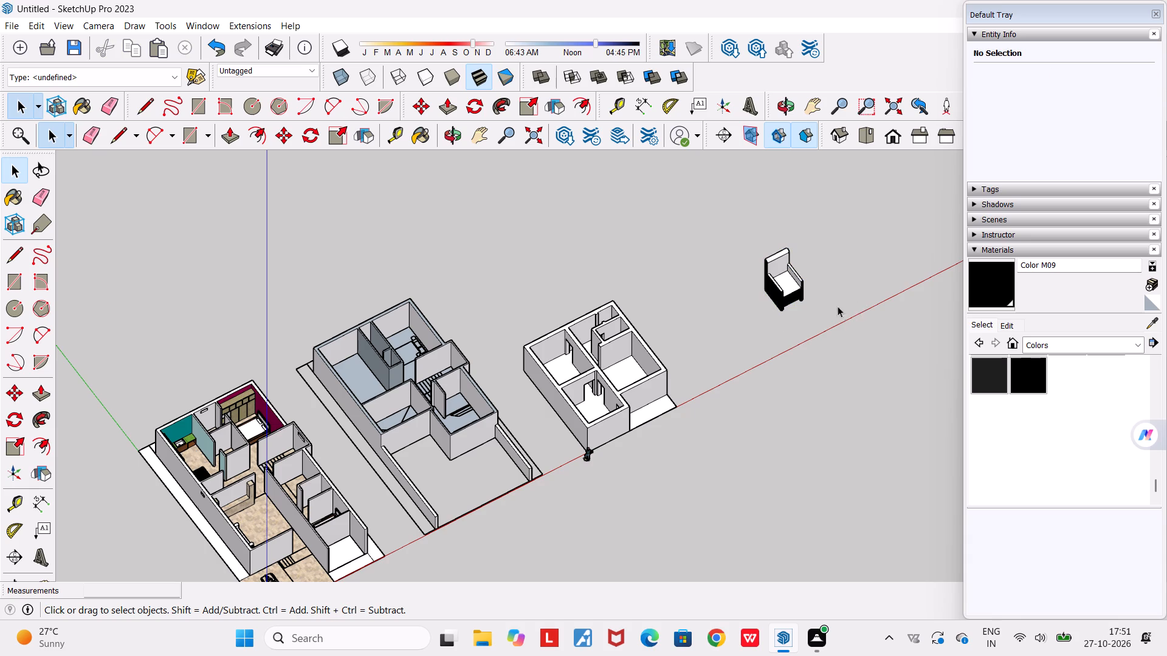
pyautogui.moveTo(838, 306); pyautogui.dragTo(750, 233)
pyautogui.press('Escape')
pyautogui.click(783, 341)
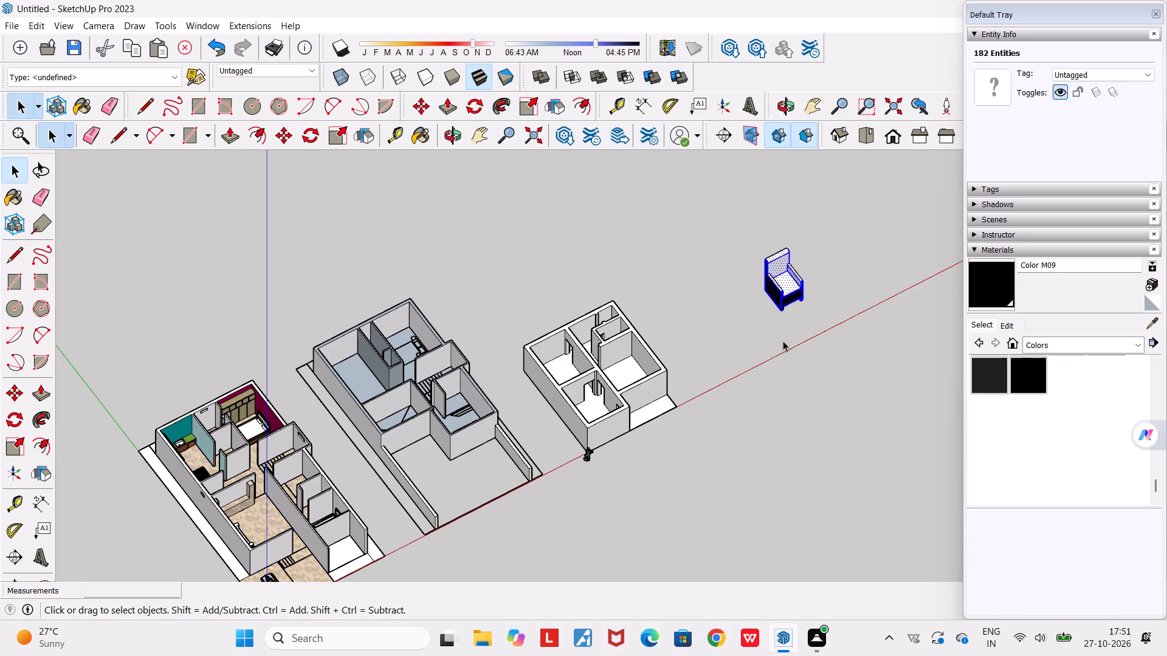
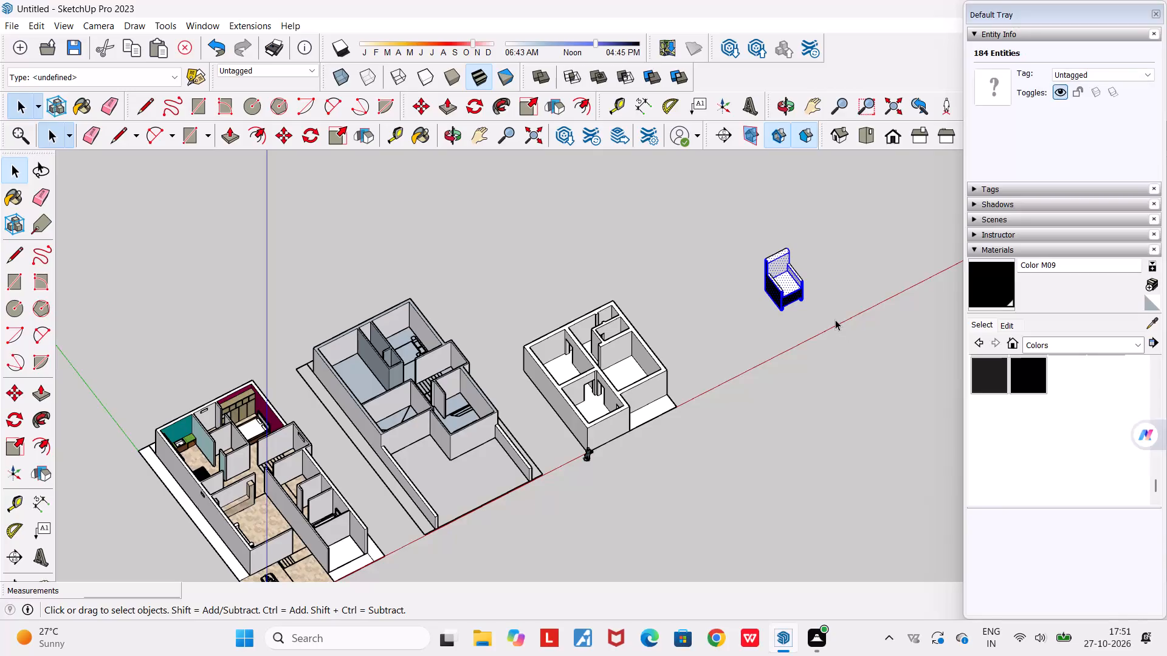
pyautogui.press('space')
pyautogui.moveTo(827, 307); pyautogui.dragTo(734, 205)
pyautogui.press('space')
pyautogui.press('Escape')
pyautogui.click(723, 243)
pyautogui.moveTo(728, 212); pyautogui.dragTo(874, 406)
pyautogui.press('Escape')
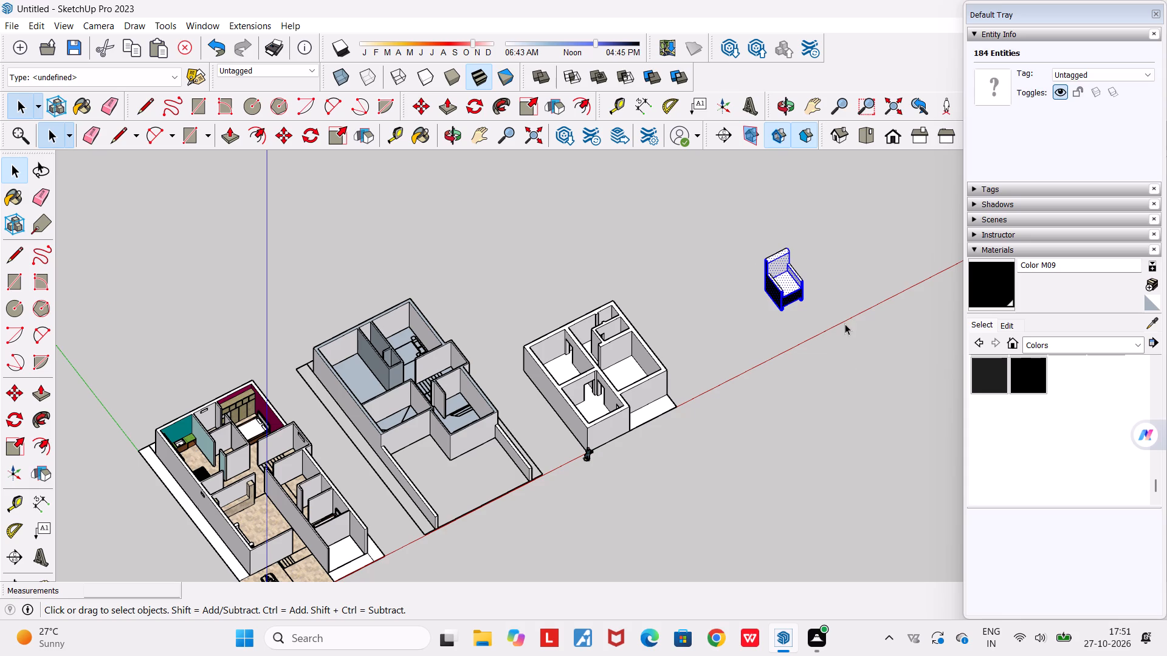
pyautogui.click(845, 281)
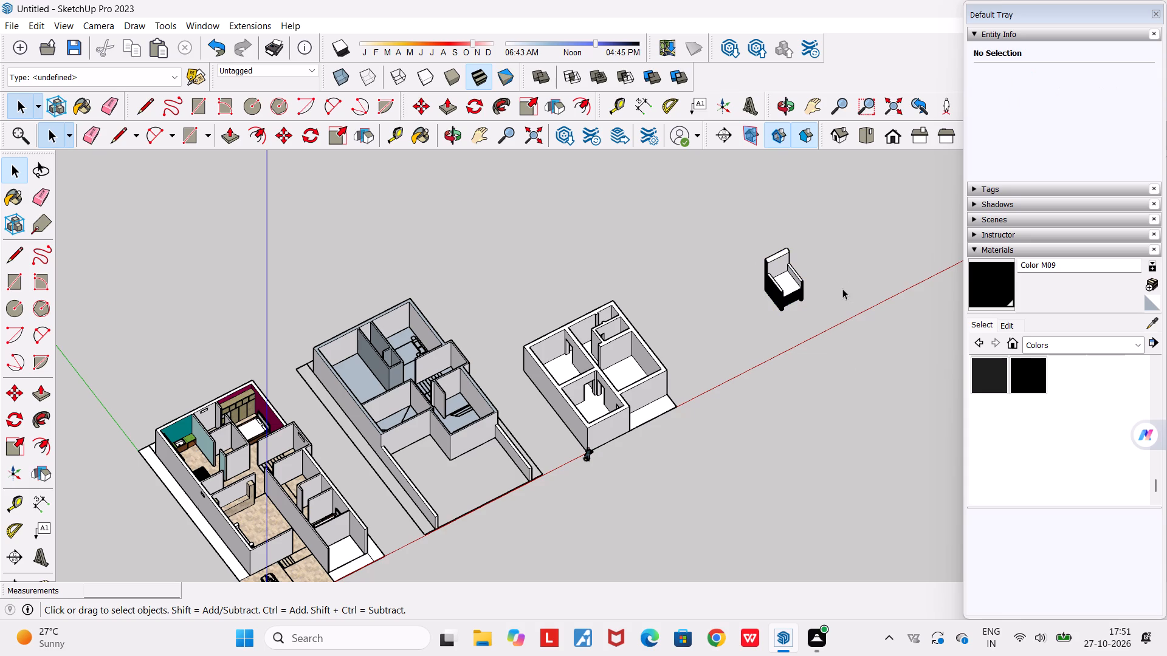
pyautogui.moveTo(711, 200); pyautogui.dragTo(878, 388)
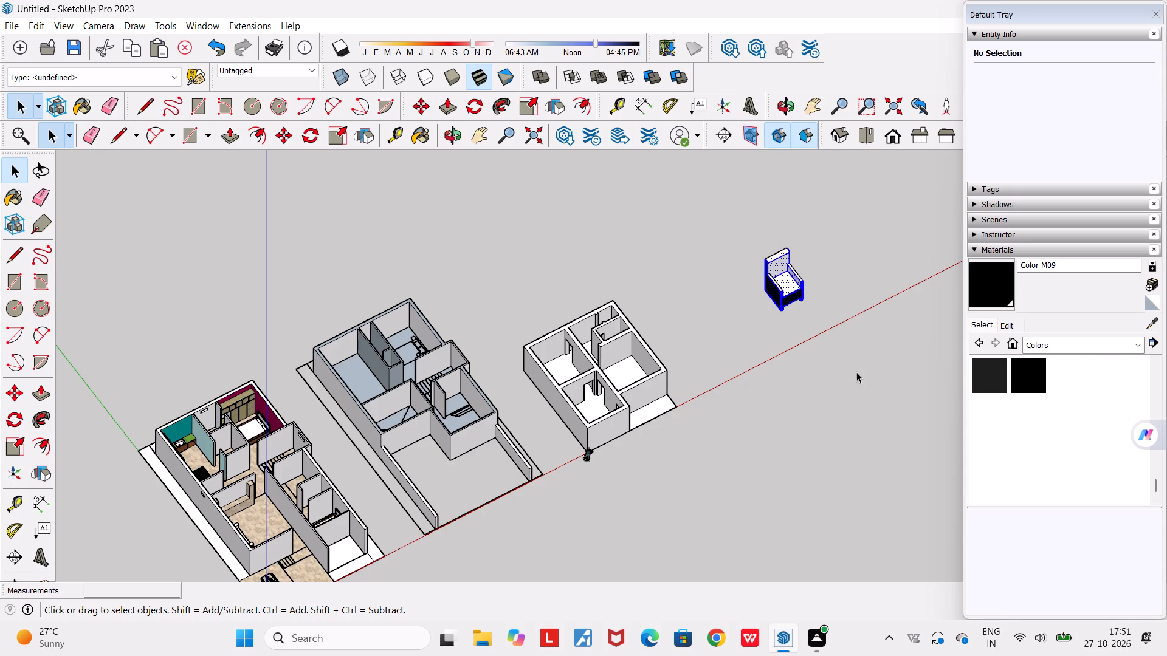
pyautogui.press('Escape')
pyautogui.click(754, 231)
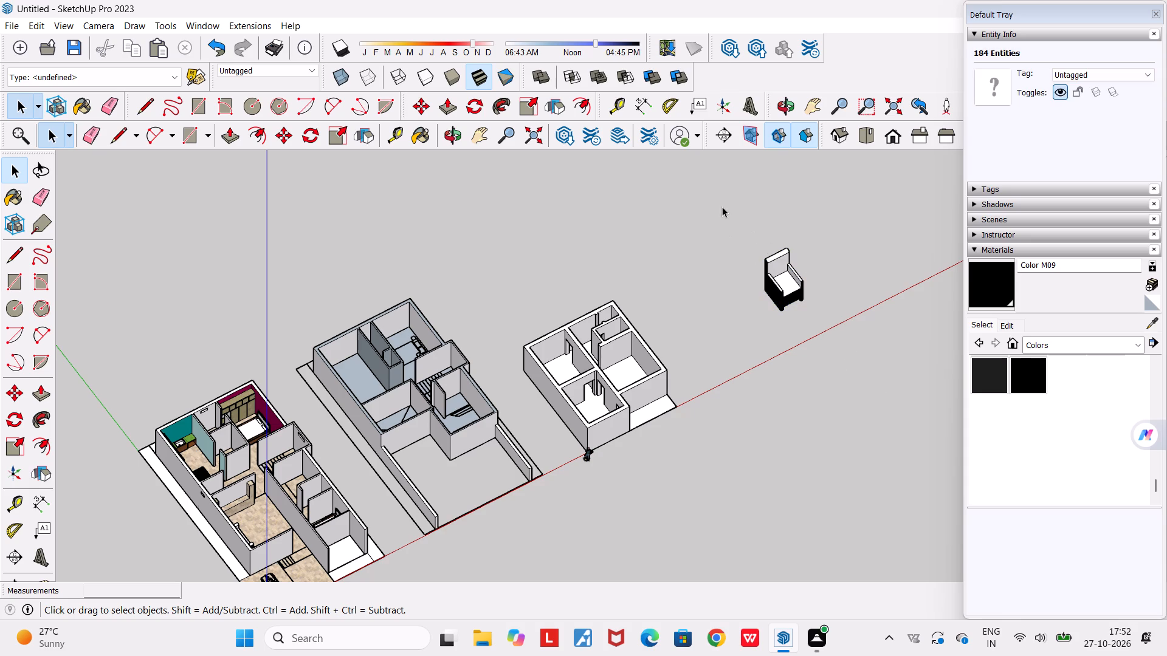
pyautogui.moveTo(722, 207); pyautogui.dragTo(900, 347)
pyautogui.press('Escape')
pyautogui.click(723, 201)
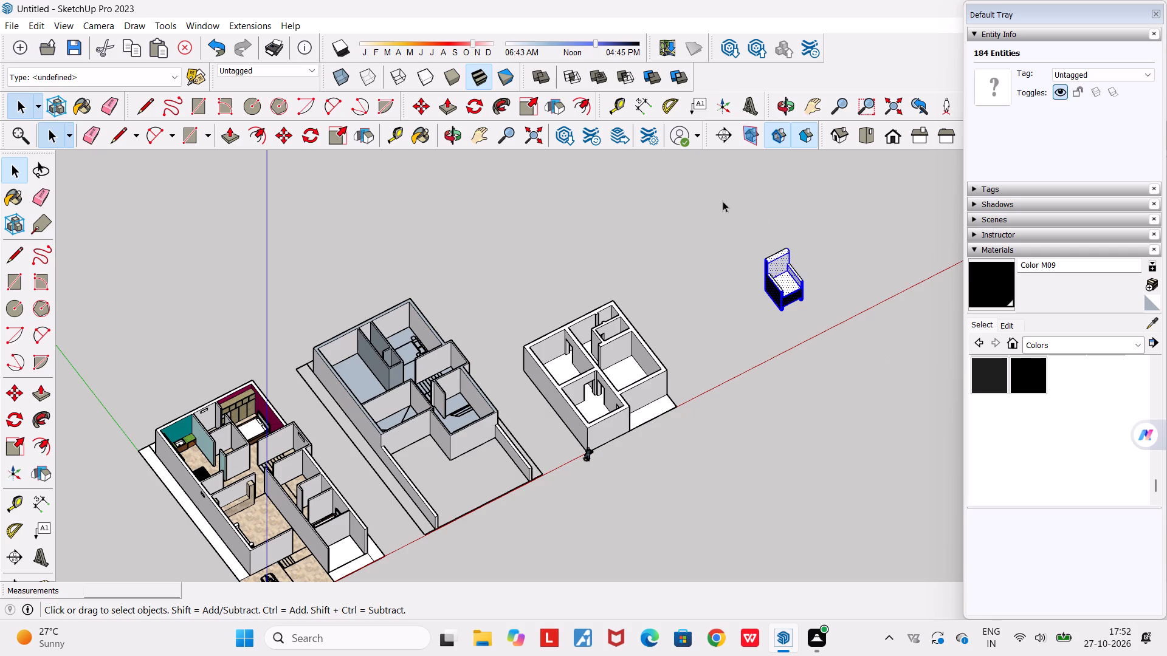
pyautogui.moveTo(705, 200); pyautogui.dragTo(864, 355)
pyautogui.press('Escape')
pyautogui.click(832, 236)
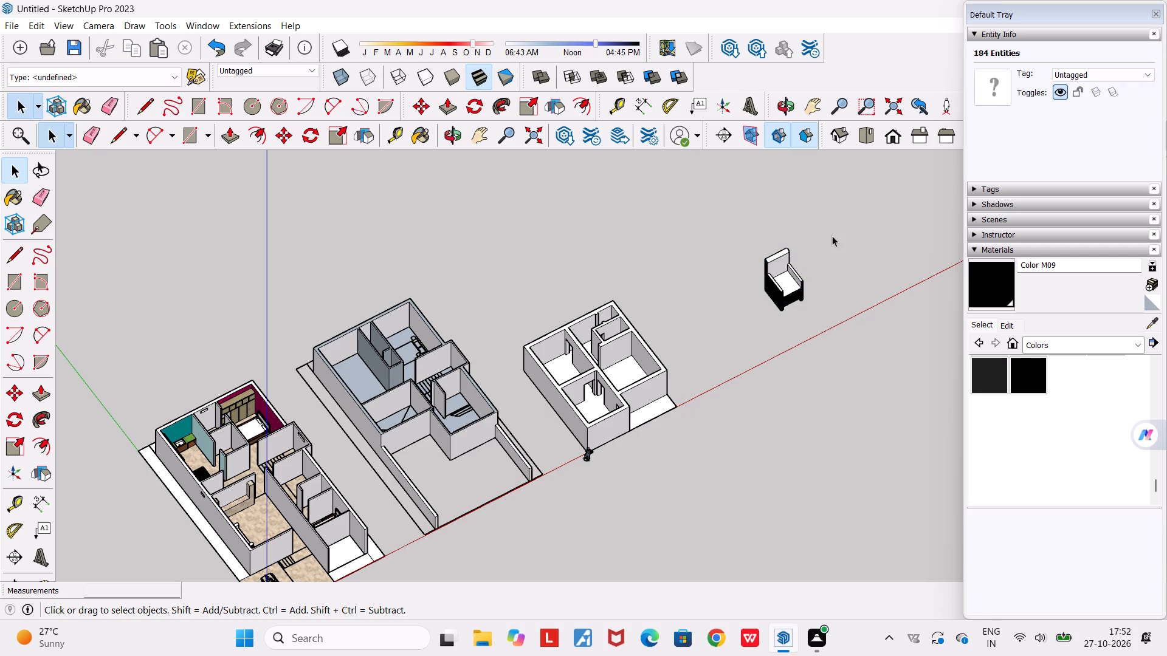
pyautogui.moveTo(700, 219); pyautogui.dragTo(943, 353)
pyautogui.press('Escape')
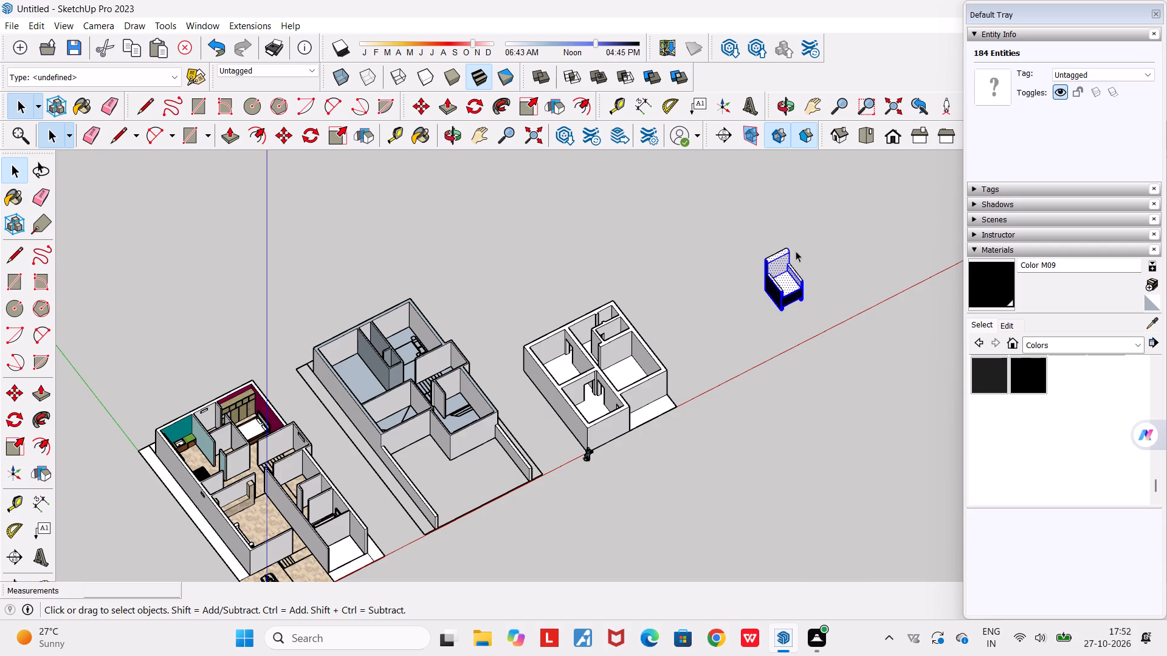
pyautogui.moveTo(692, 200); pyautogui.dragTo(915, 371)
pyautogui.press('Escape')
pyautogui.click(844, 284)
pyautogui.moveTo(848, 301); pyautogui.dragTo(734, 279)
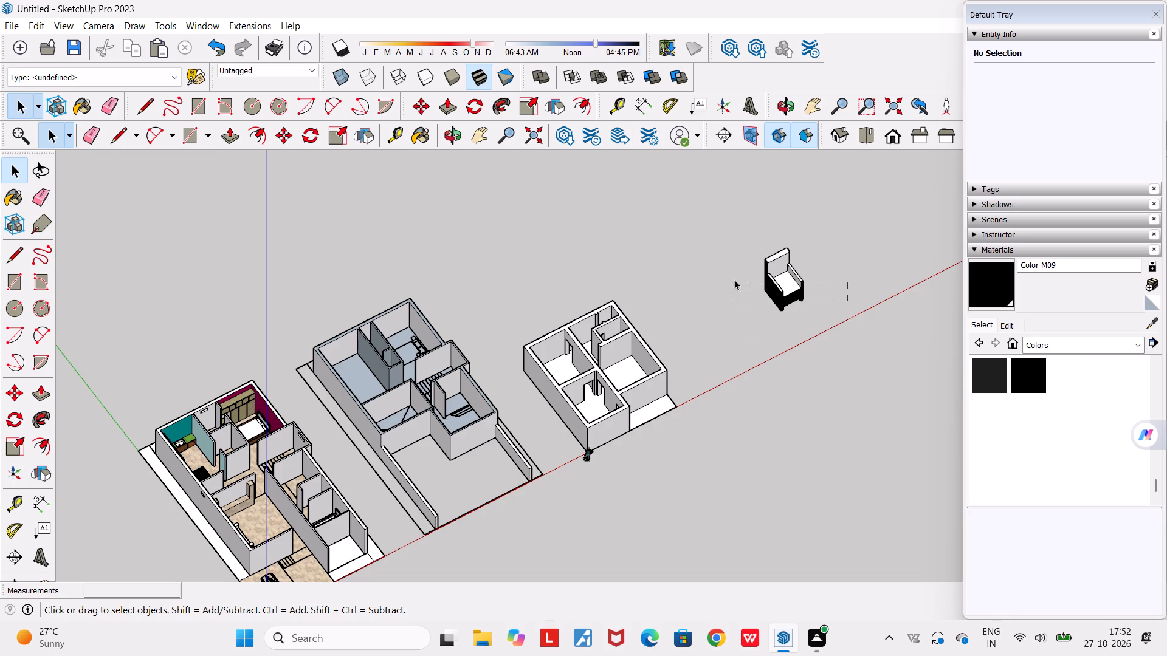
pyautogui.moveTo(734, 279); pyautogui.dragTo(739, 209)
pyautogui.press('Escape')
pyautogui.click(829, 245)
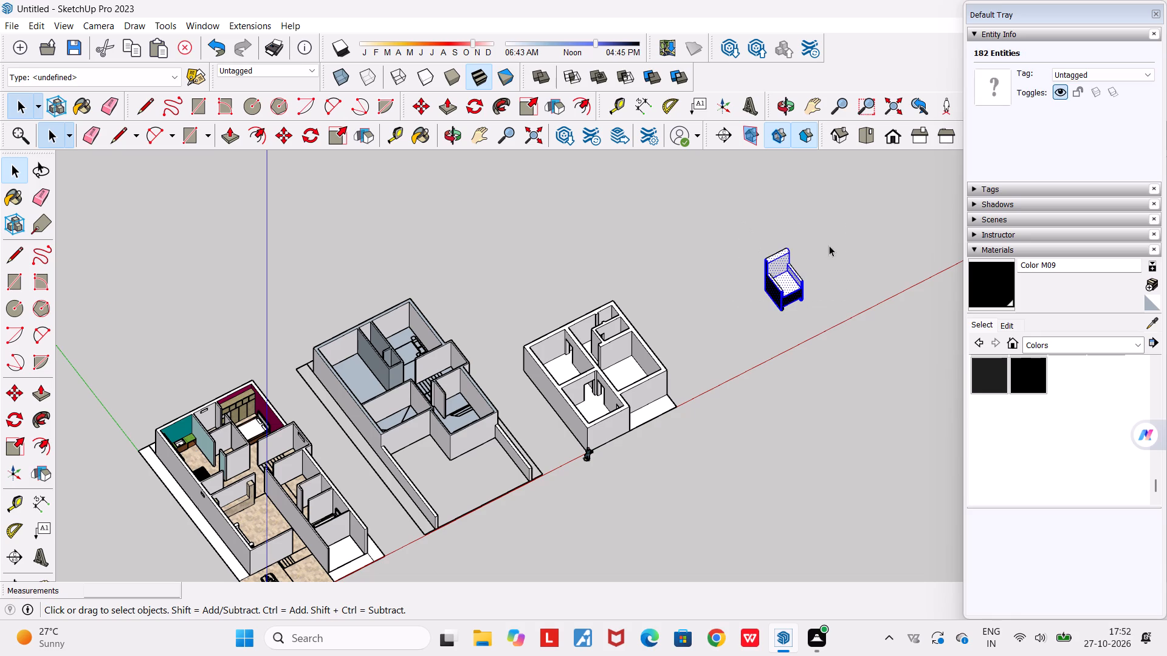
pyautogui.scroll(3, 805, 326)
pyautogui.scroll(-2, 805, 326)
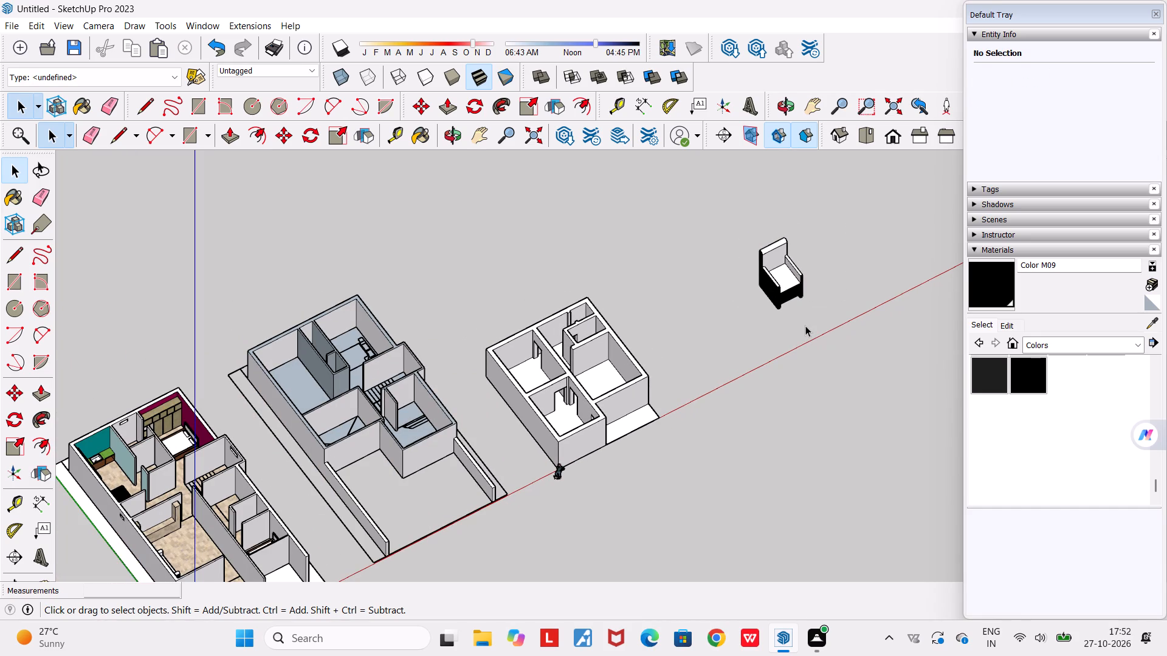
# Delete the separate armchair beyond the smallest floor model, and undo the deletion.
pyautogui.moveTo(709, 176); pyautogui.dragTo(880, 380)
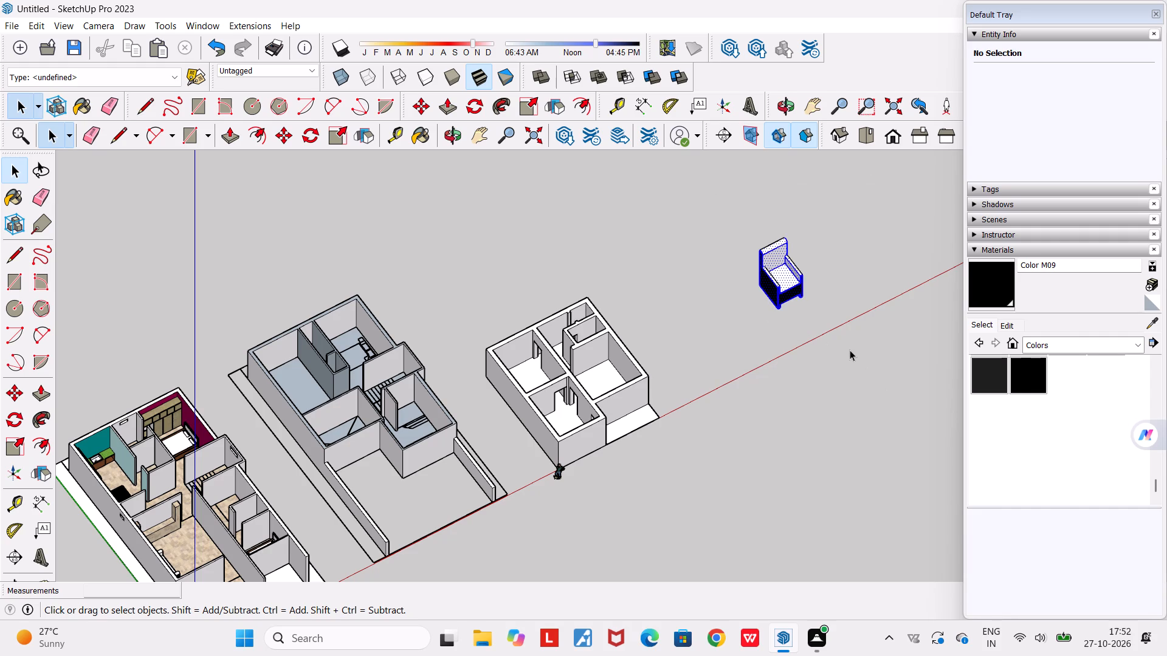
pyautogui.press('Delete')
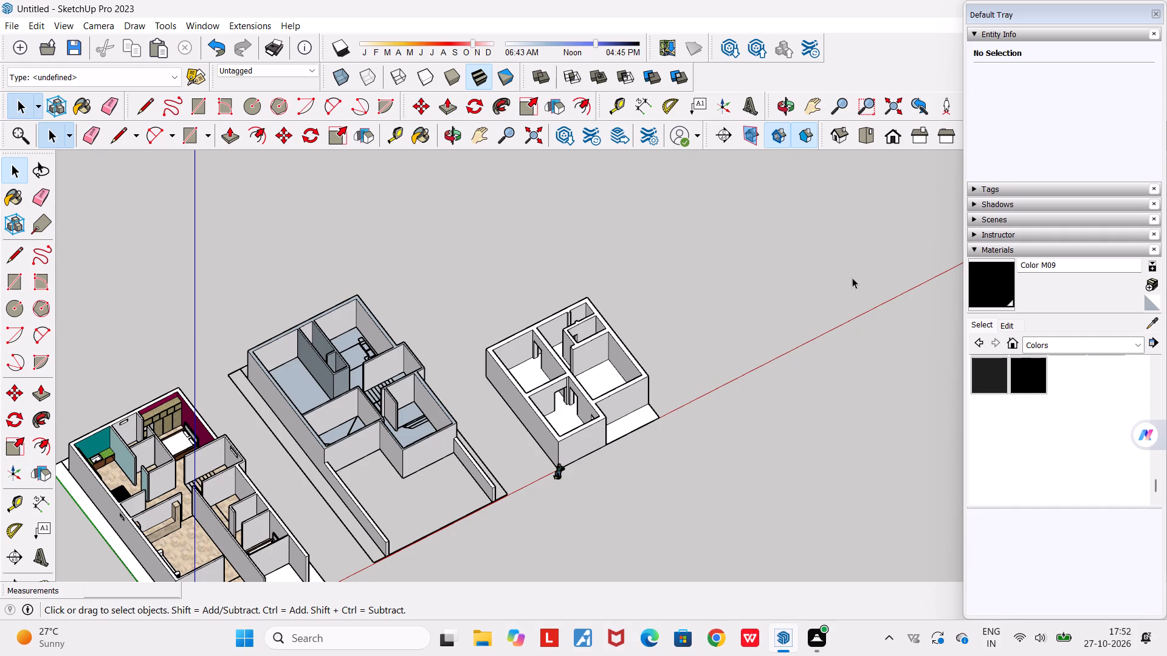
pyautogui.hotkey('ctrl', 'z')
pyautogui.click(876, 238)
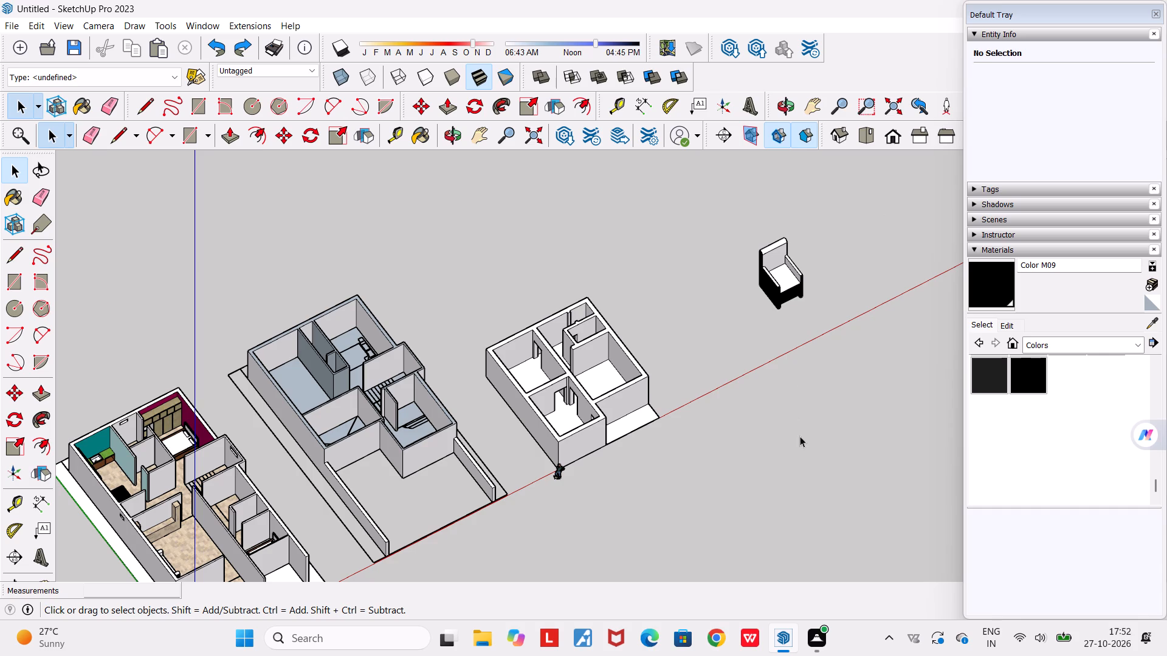
# Review the three floor models with the armchair from the front corner, closing in on the furnished, coloured floor model.
pyautogui.scroll(1, 809, 319)
pyautogui.scroll(-5, 798, 268)
pyautogui.scroll(2, 500, 479)
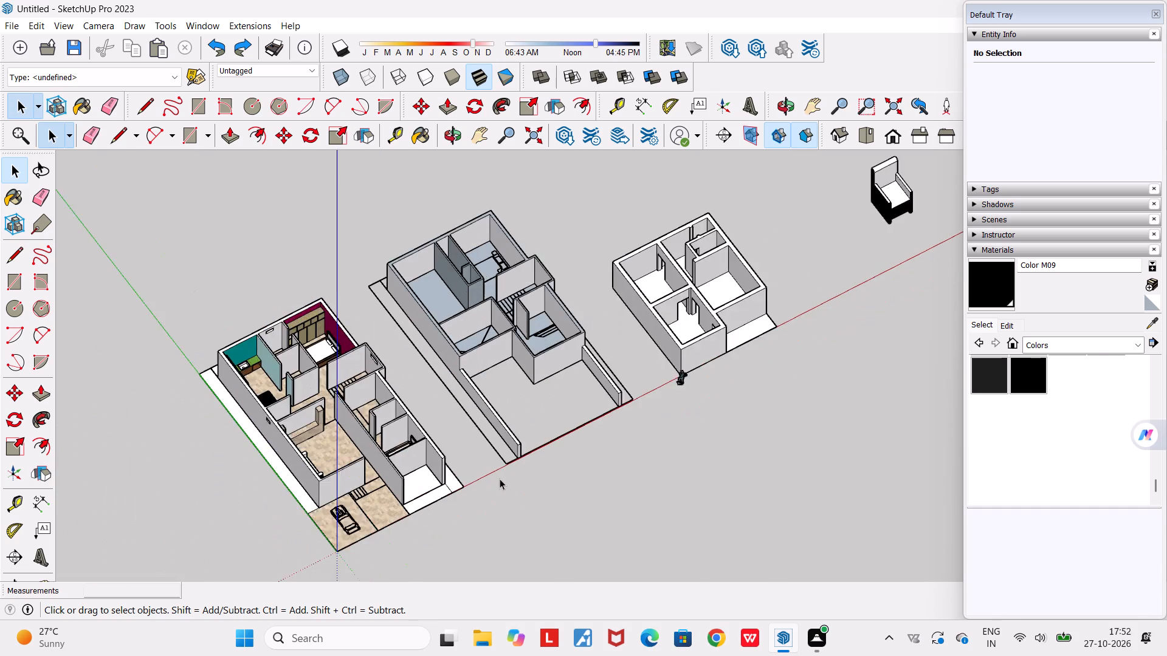
pyautogui.scroll(2, 500, 479)
pyautogui.moveTo(500, 479); pyautogui.dragTo(580, 459, button='middle')
pyautogui.scroll(-5, 580, 459)
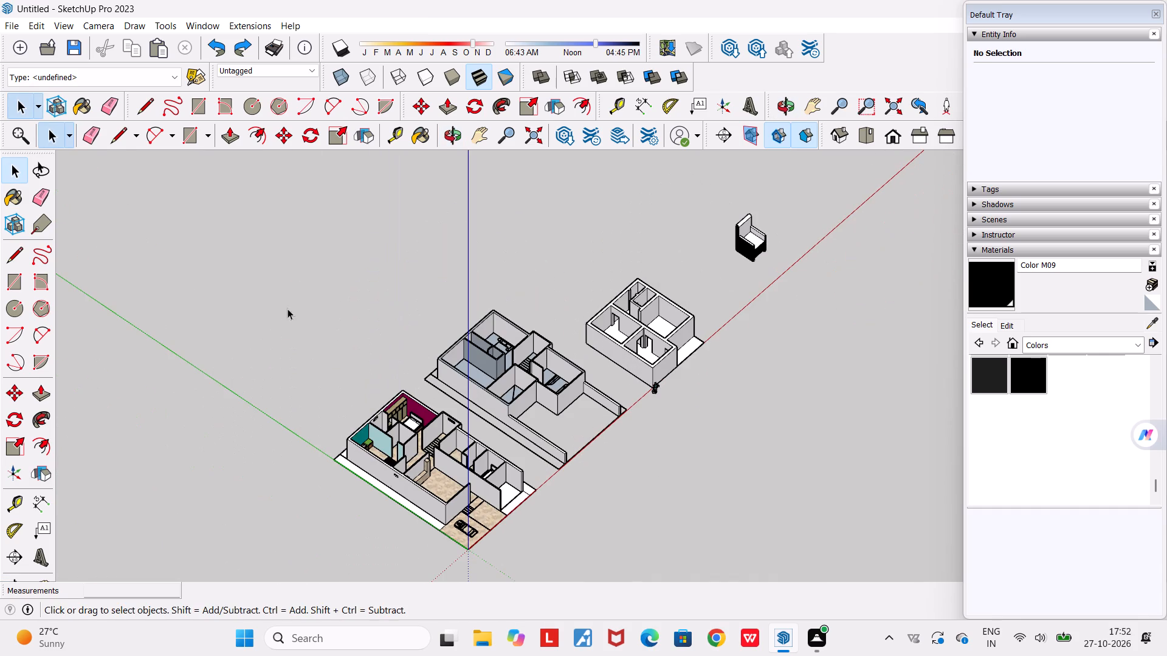
pyautogui.click(471, 134)
pyautogui.moveTo(455, 347); pyautogui.dragTo(589, 206)
pyautogui.scroll(5, 533, 271)
pyautogui.moveTo(539, 274); pyautogui.dragTo(407, 298, button='middle')
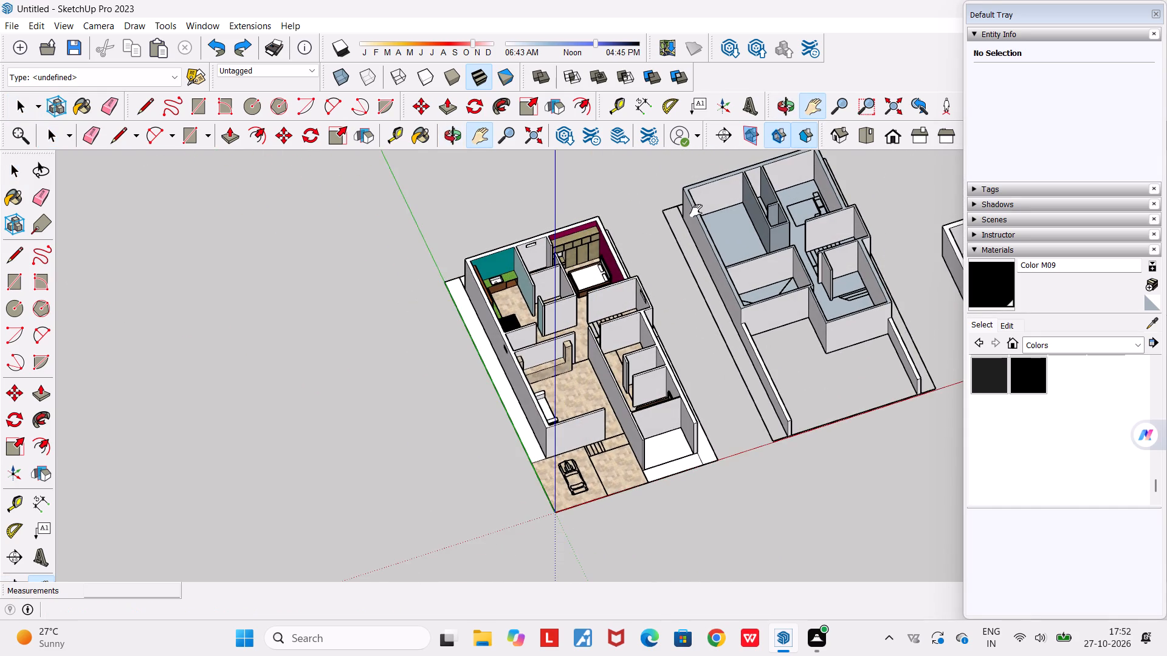
# Examine the furnished floor's interior up close, from the teal-walled kitchen to the bedroom's wooden wardrobe and magenta wall.
pyautogui.scroll(4, 639, 233)
pyautogui.moveTo(639, 233); pyautogui.dragTo(568, 241, button='middle')
pyautogui.scroll(3, 568, 242)
pyautogui.moveTo(567, 241); pyautogui.dragTo(452, 174, button='middle')
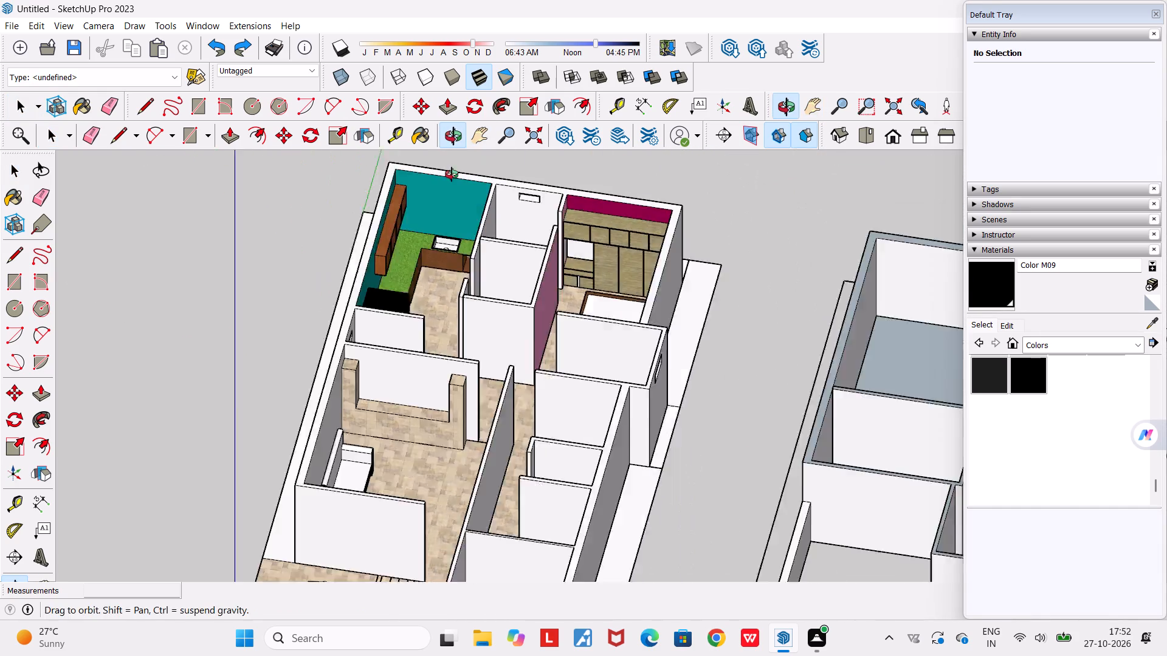
pyautogui.moveTo(452, 174); pyautogui.dragTo(415, 154, button='middle')
pyautogui.scroll(6, 597, 226)
pyautogui.moveTo(610, 253); pyautogui.dragTo(707, 250, button='middle')
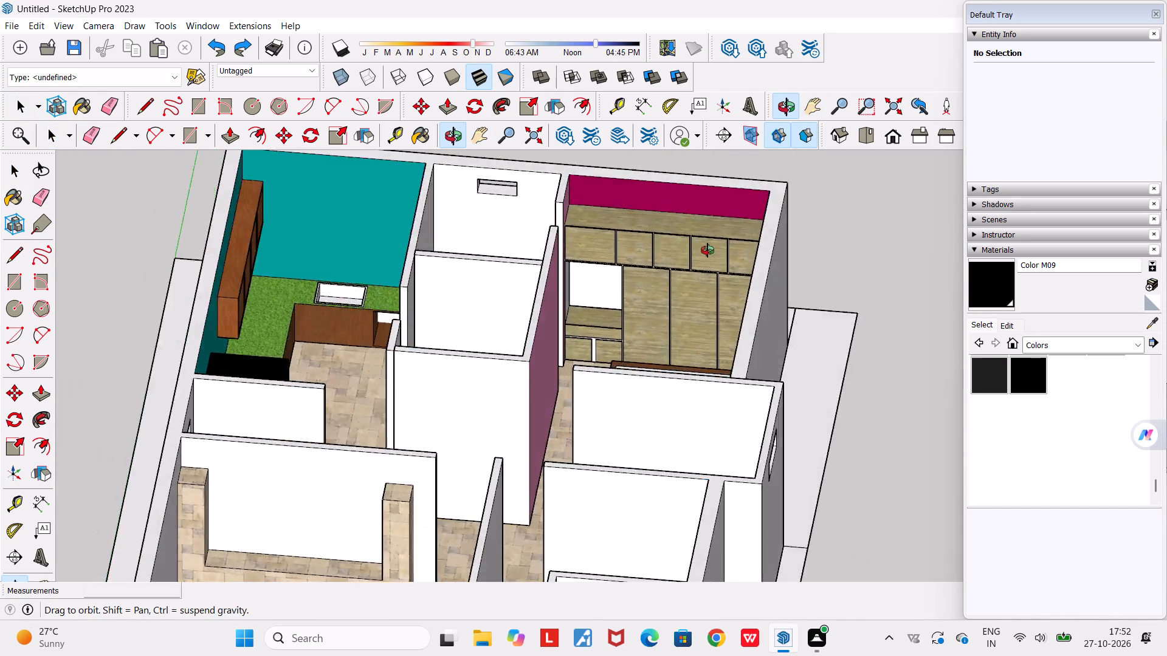
pyautogui.moveTo(707, 250); pyautogui.dragTo(729, 195, button='middle')
pyautogui.scroll(2, 596, 285)
pyautogui.moveTo(587, 274); pyautogui.dragTo(560, 258, button='middle')
pyautogui.scroll(3, 565, 261)
pyautogui.moveTo(582, 268); pyautogui.dragTo(593, 274, button='middle')
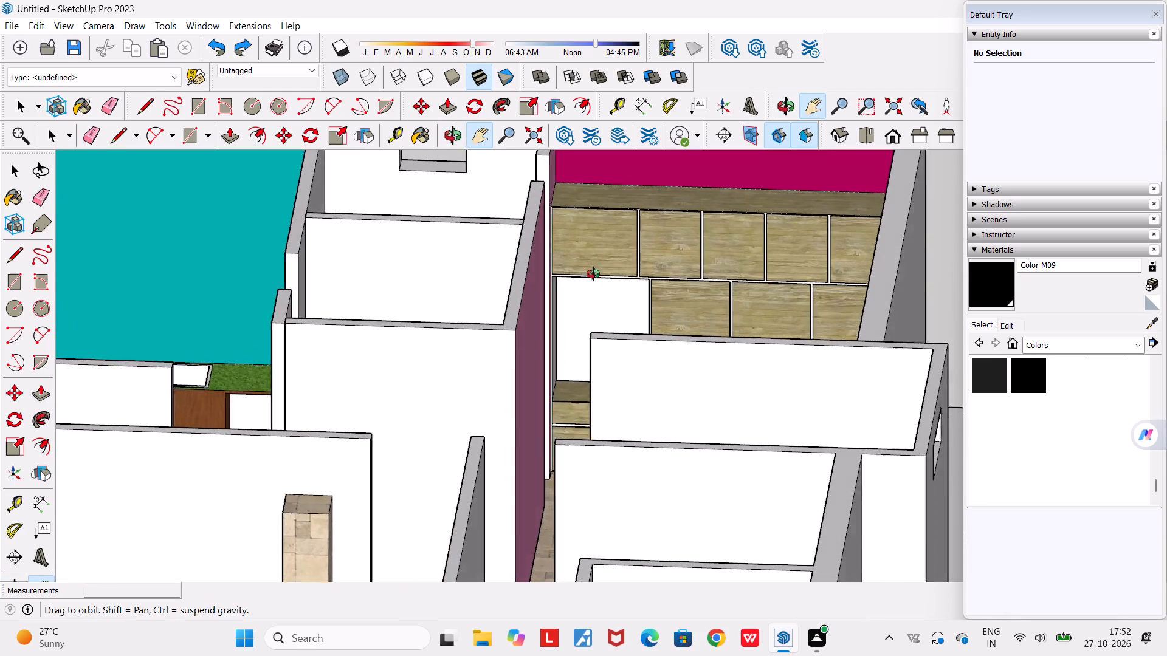
pyautogui.moveTo(593, 274); pyautogui.dragTo(609, 263, button='middle')
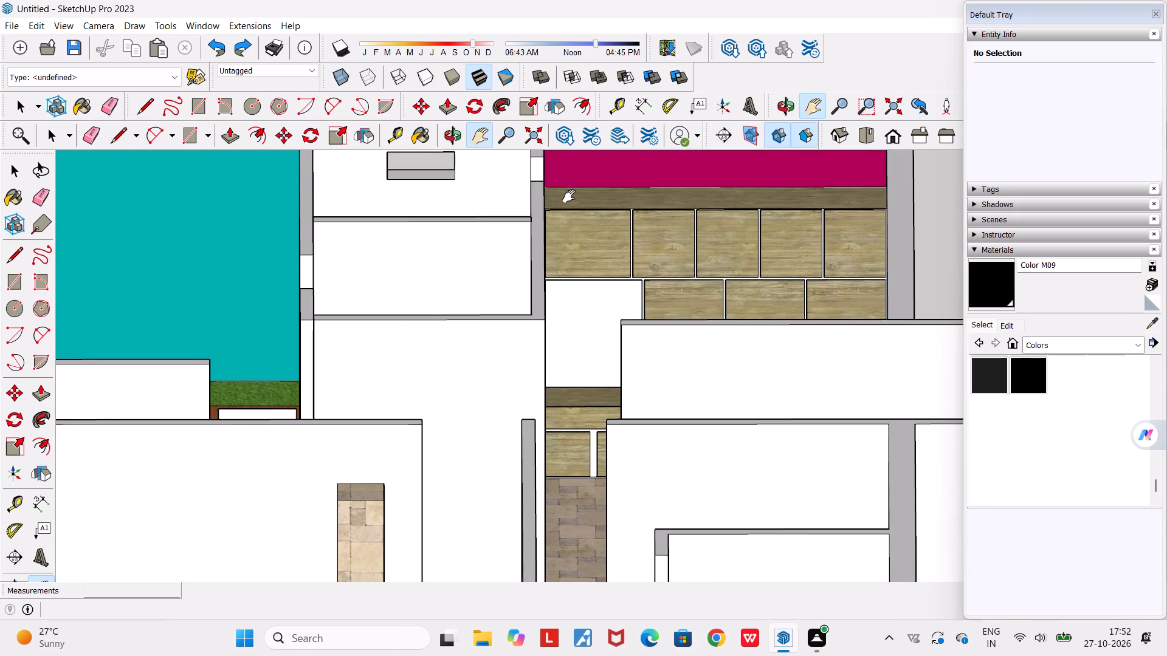
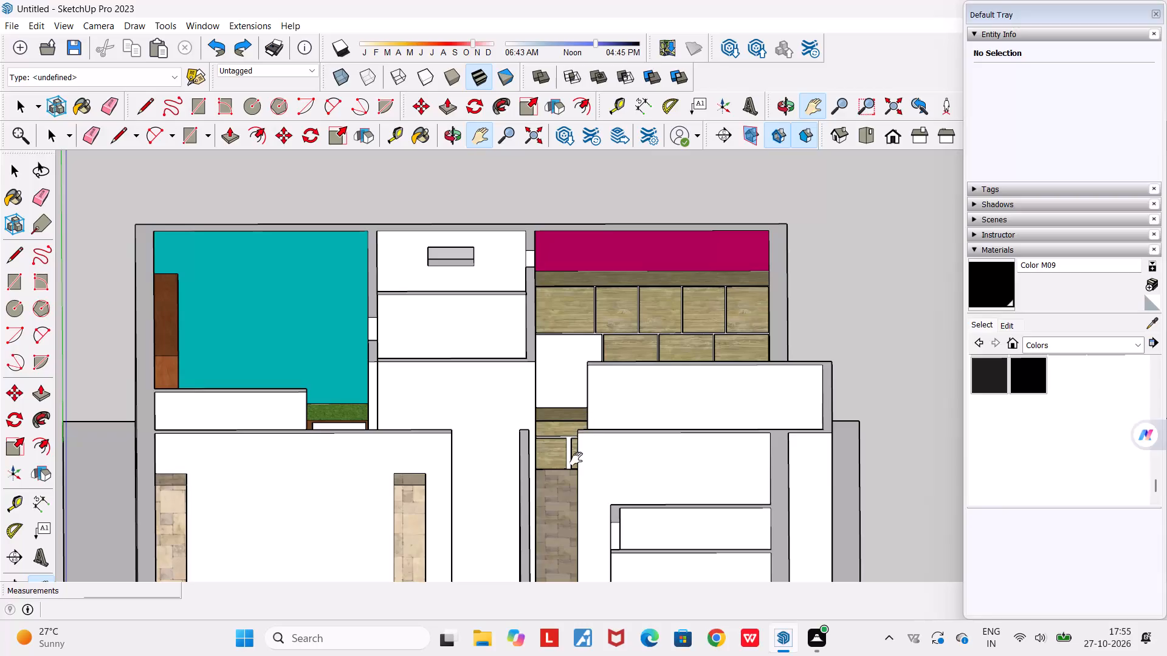
# Examine the bedroom's wooden wardrobe and its open white niche up close, in relation to the adjoining rooms.
pyautogui.scroll(-1, 545, 457)
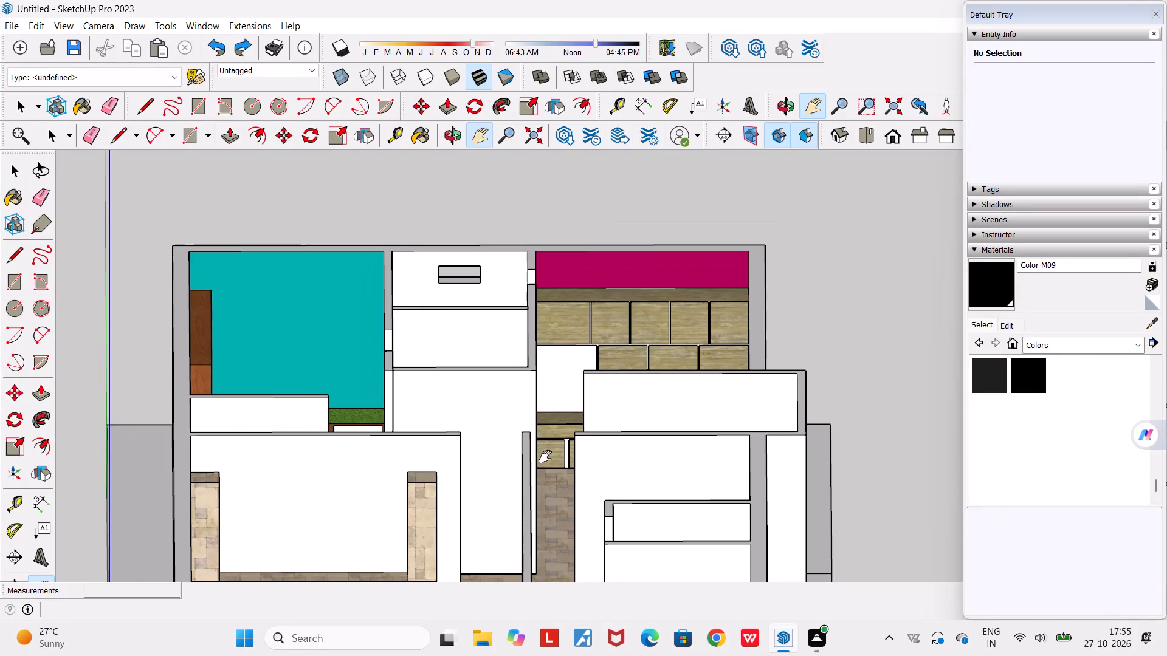
pyautogui.moveTo(560, 459); pyautogui.dragTo(533, 529, button='middle')
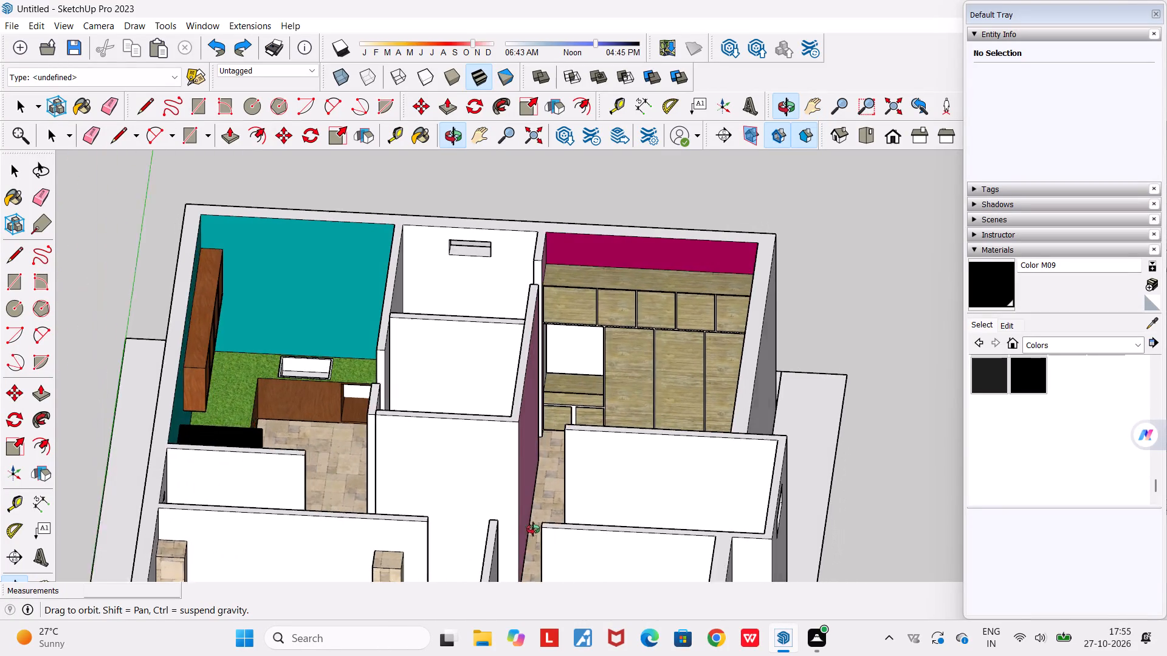
pyautogui.moveTo(533, 529); pyautogui.dragTo(525, 528, button='middle')
pyautogui.scroll(4, 582, 352)
pyautogui.moveTo(582, 397); pyautogui.dragTo(601, 445, button='middle')
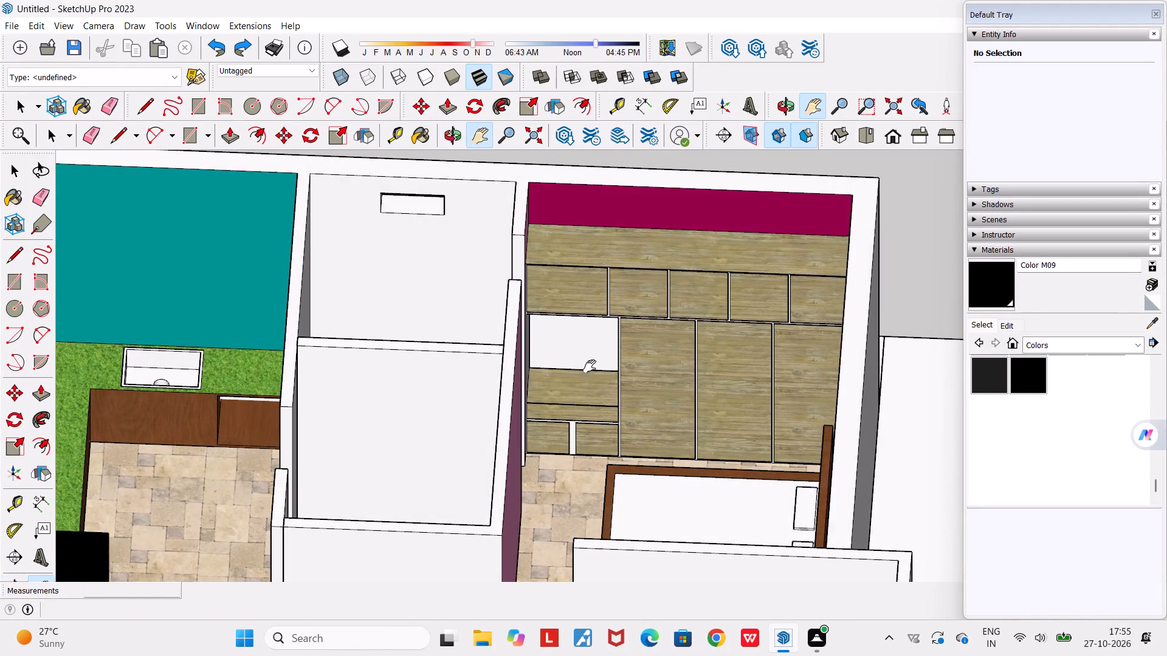
pyautogui.scroll(2, 590, 365)
pyautogui.moveTo(573, 362); pyautogui.dragTo(500, 347, button='middle')
pyautogui.scroll(2, 539, 318)
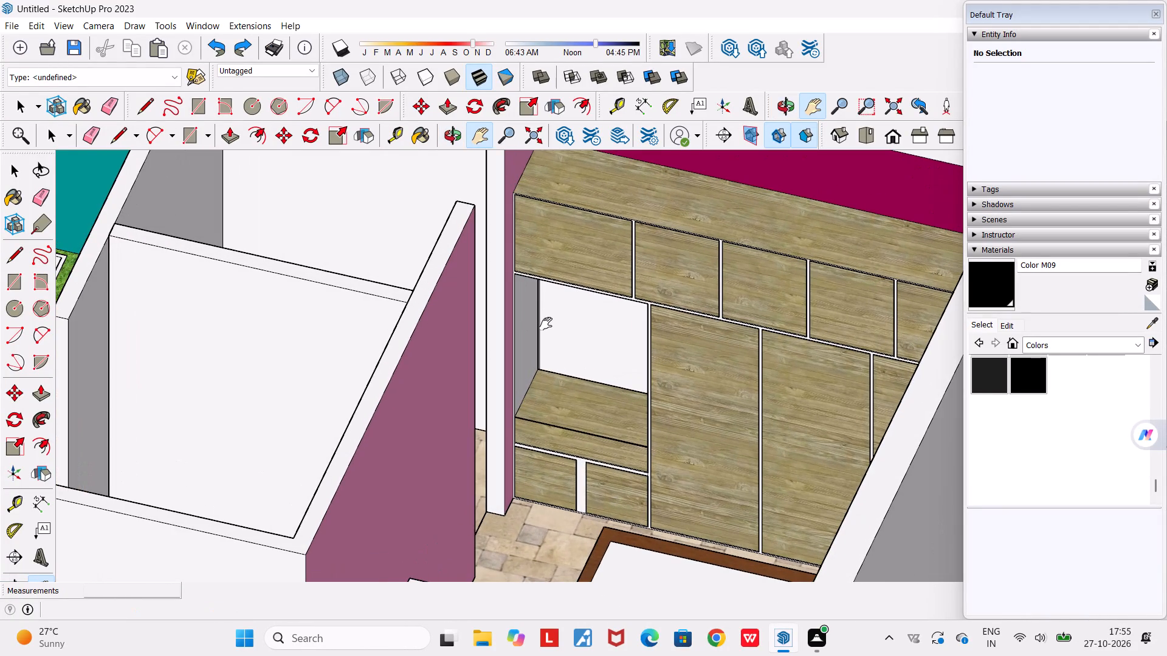
pyautogui.scroll(-1, 561, 354)
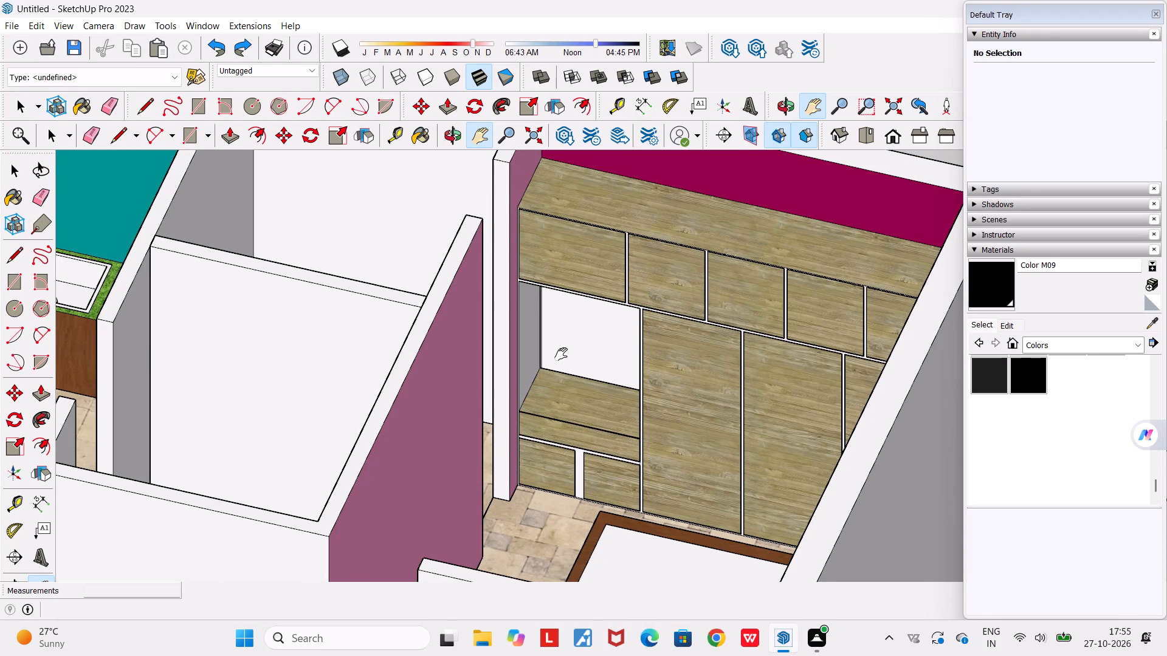
pyautogui.scroll(-4, 561, 354)
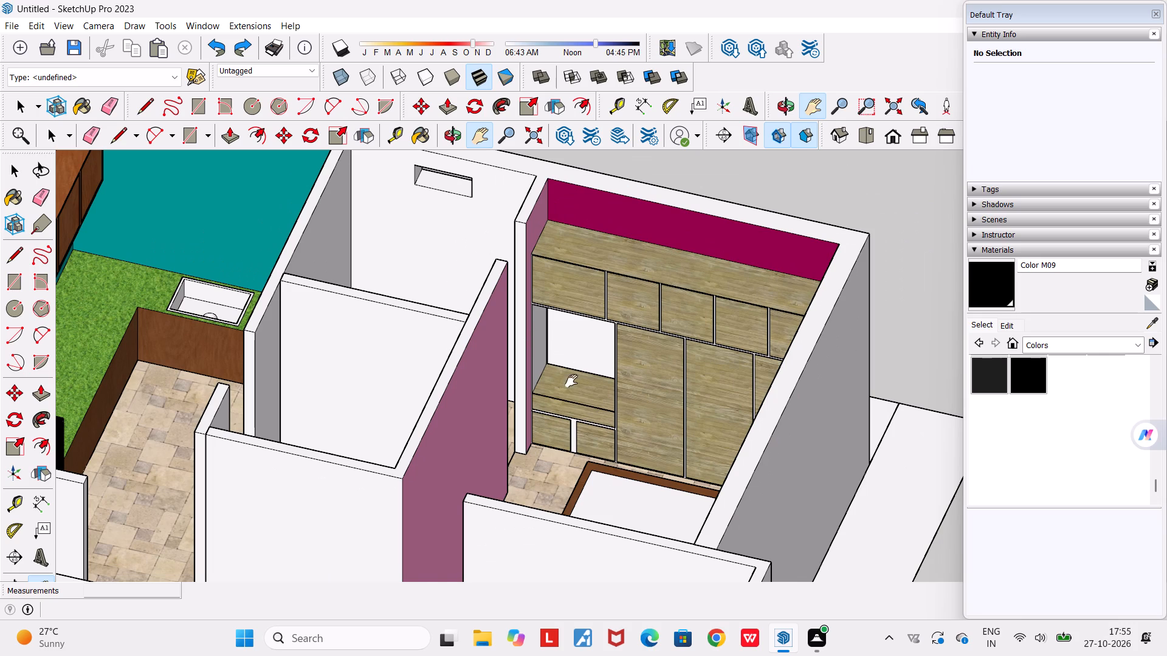
pyautogui.scroll(-4, 573, 390)
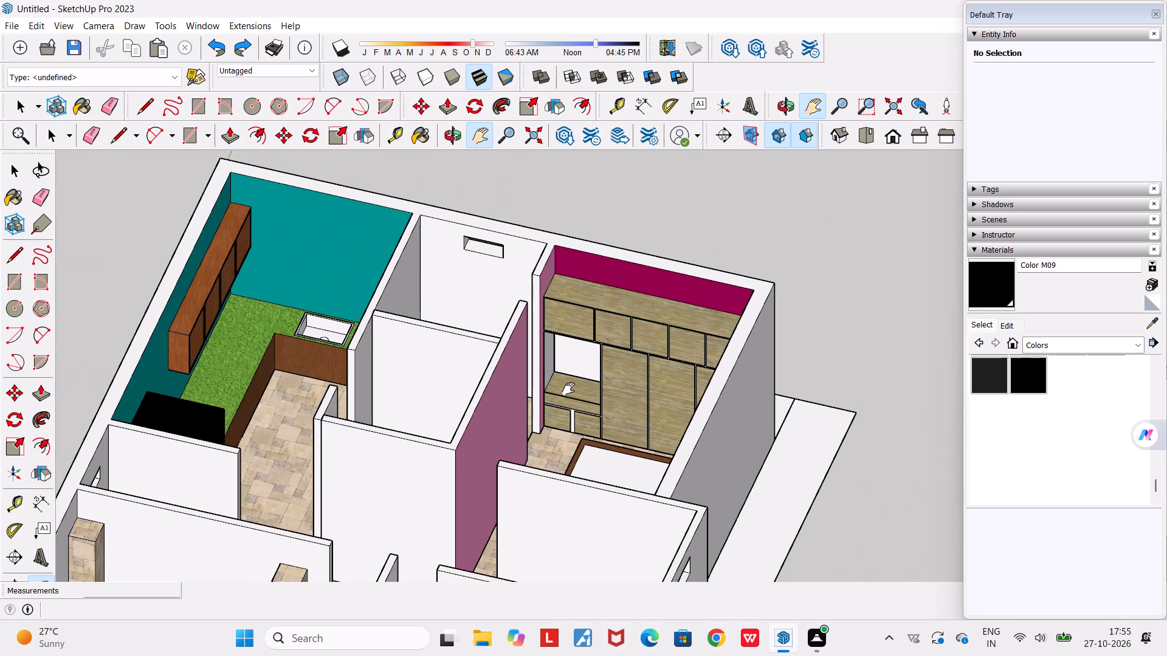
pyautogui.scroll(-2, 568, 389)
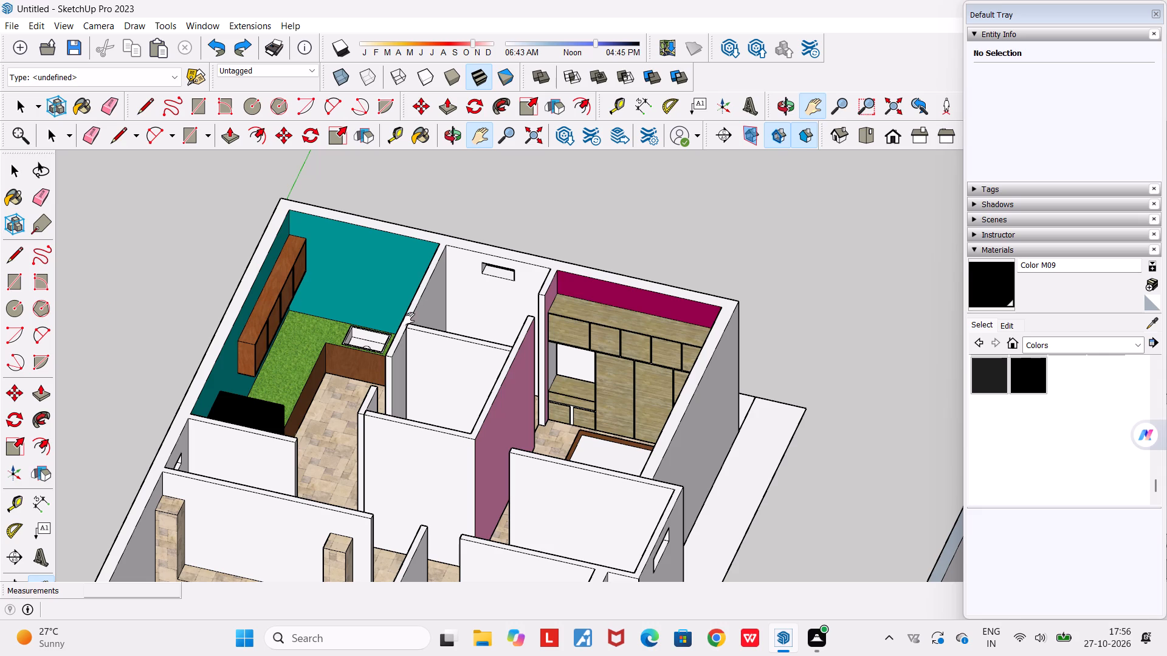
# Compare the teal-walled kitchen, the white middle rooms and the bedroom wardrobe from above and from both sides.
pyautogui.scroll(6, 407, 333)
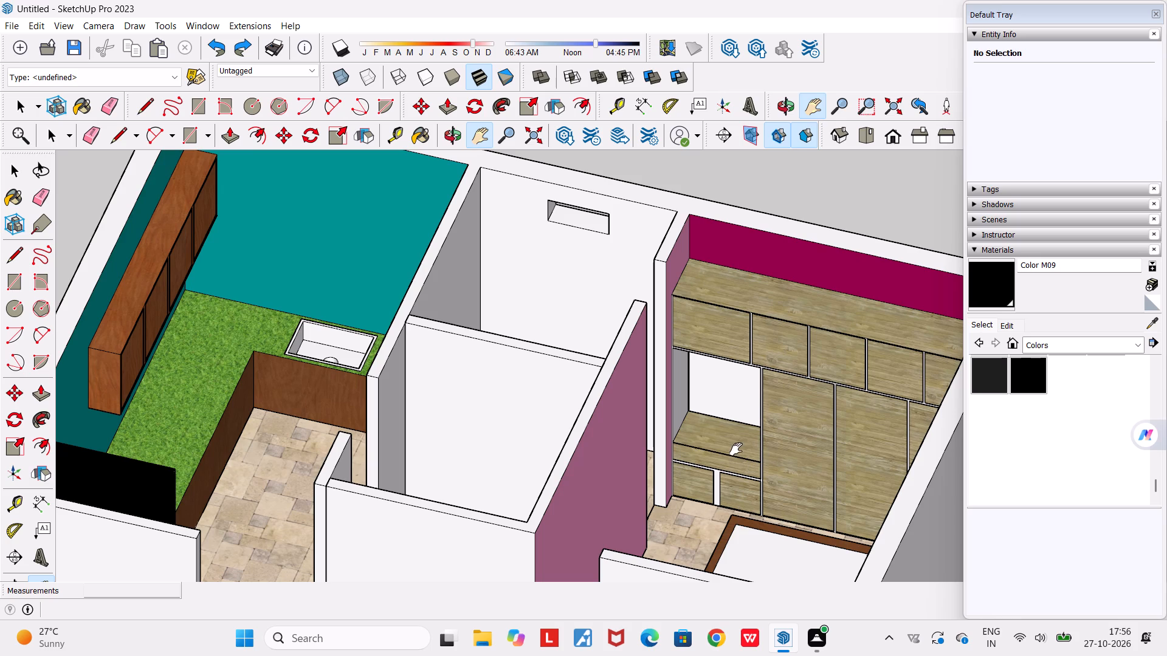
pyautogui.scroll(-4, 725, 417)
pyautogui.scroll(3, 723, 384)
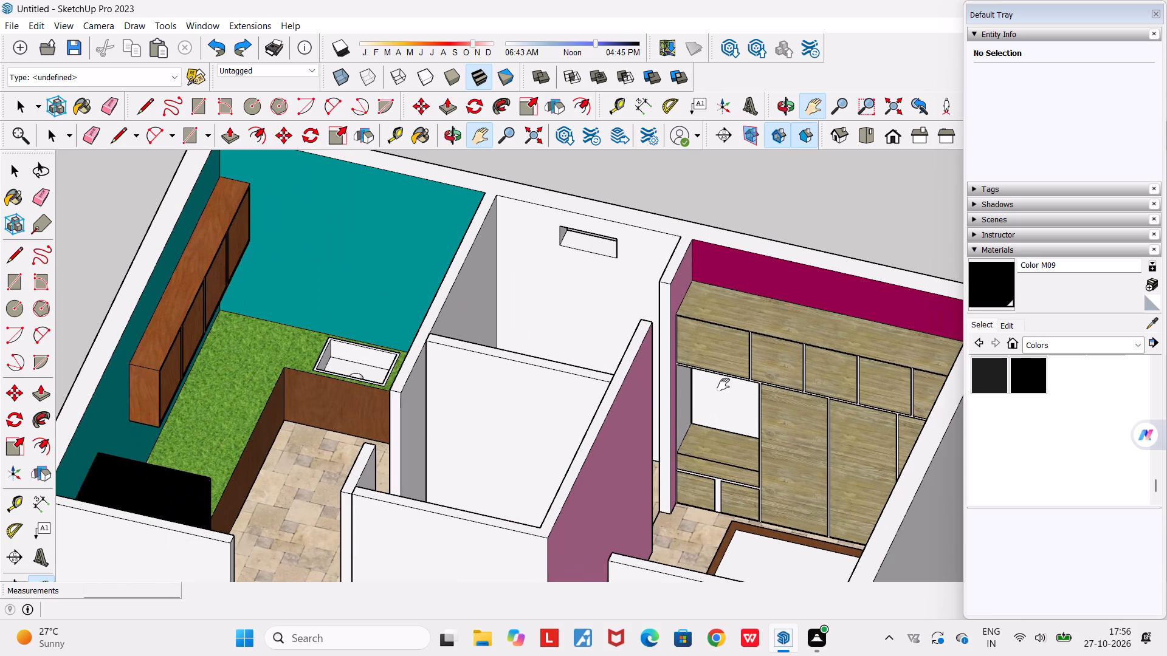
pyautogui.moveTo(730, 445); pyautogui.dragTo(821, 364, button='middle')
pyautogui.scroll(-1, 821, 364)
pyautogui.scroll(4, 772, 351)
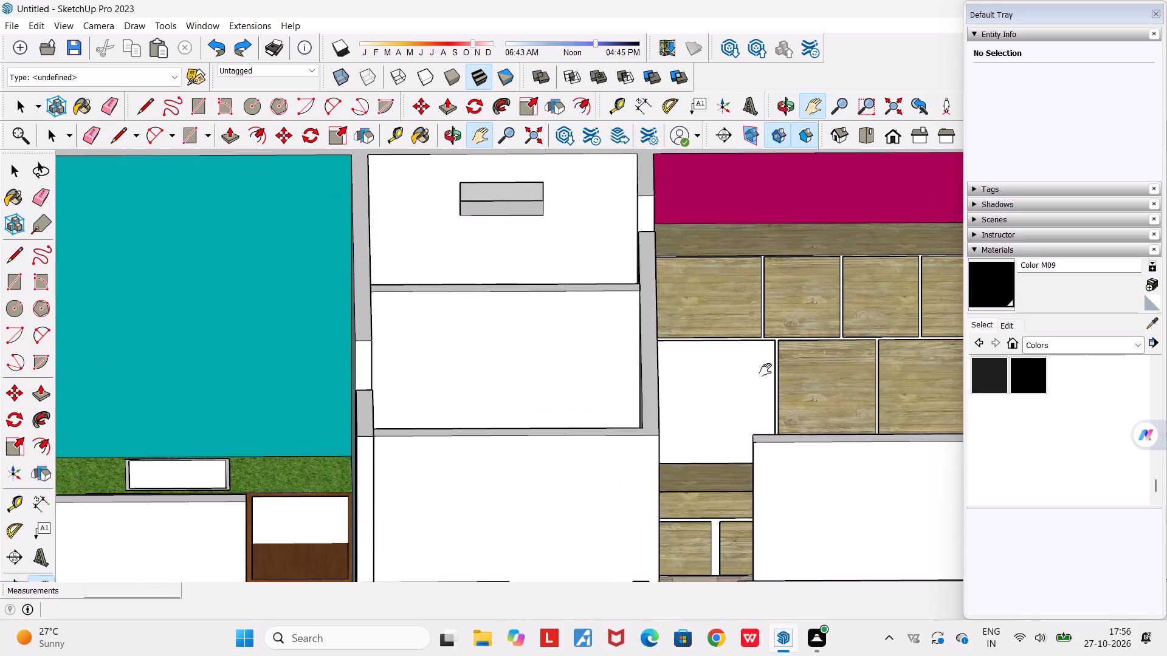
pyautogui.moveTo(764, 372); pyautogui.dragTo(757, 360, button='middle')
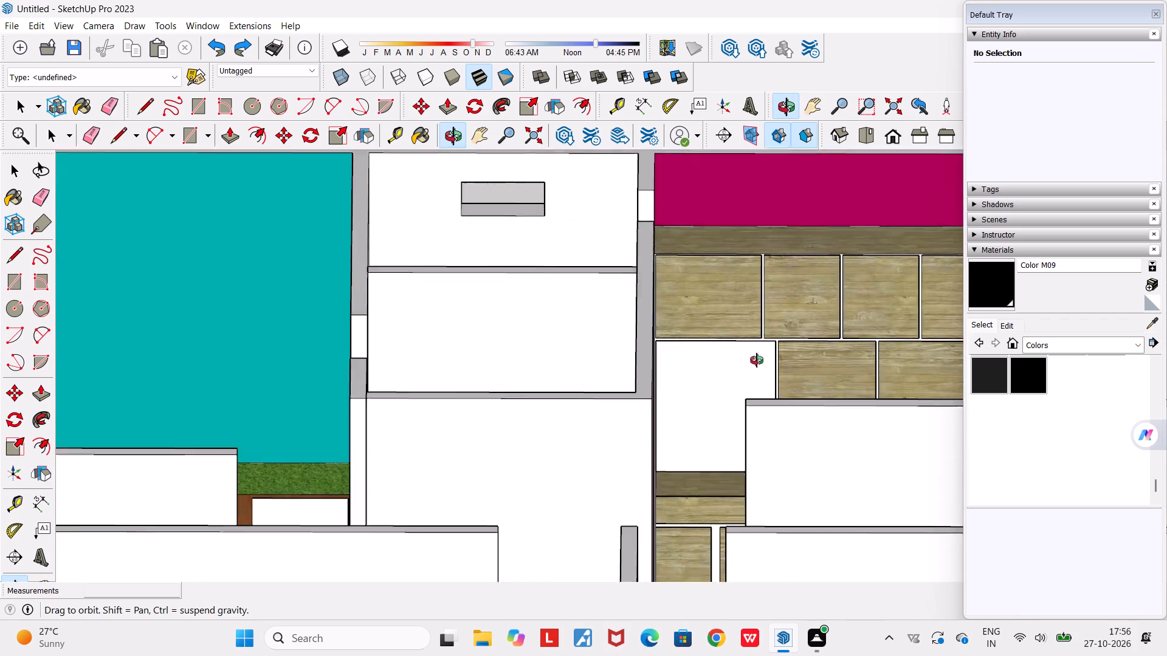
pyautogui.moveTo(757, 360); pyautogui.dragTo(767, 449, button='middle')
pyautogui.scroll(-2, 767, 447)
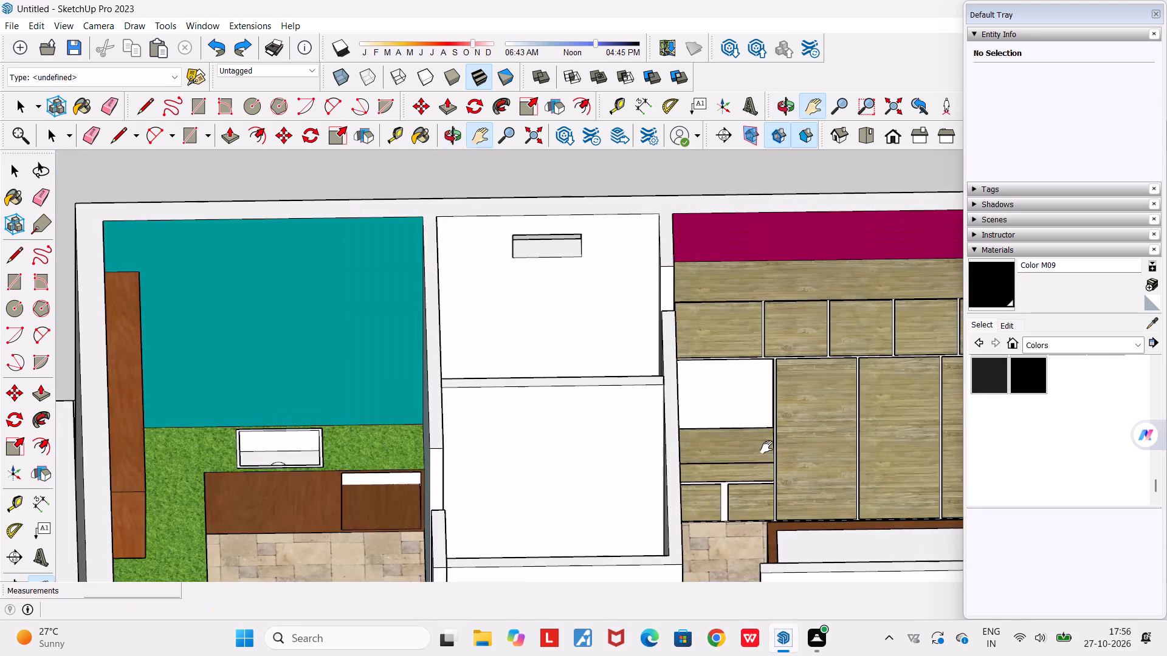
pyautogui.scroll(-4, 766, 447)
pyautogui.moveTo(753, 457); pyautogui.dragTo(830, 449, button='middle')
pyautogui.scroll(-1, 830, 448)
pyautogui.scroll(5, 768, 336)
pyautogui.scroll(2, 788, 414)
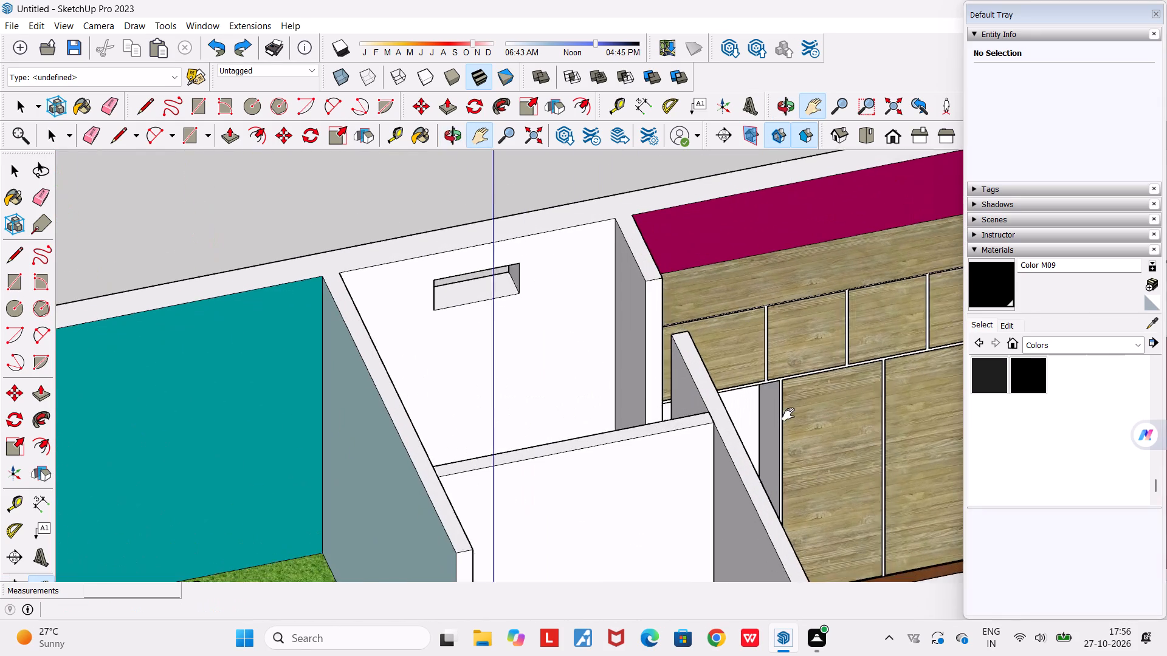
pyautogui.scroll(2, 788, 414)
pyautogui.moveTo(771, 435); pyautogui.dragTo(565, 456, button='middle')
pyautogui.scroll(-2, 565, 456)
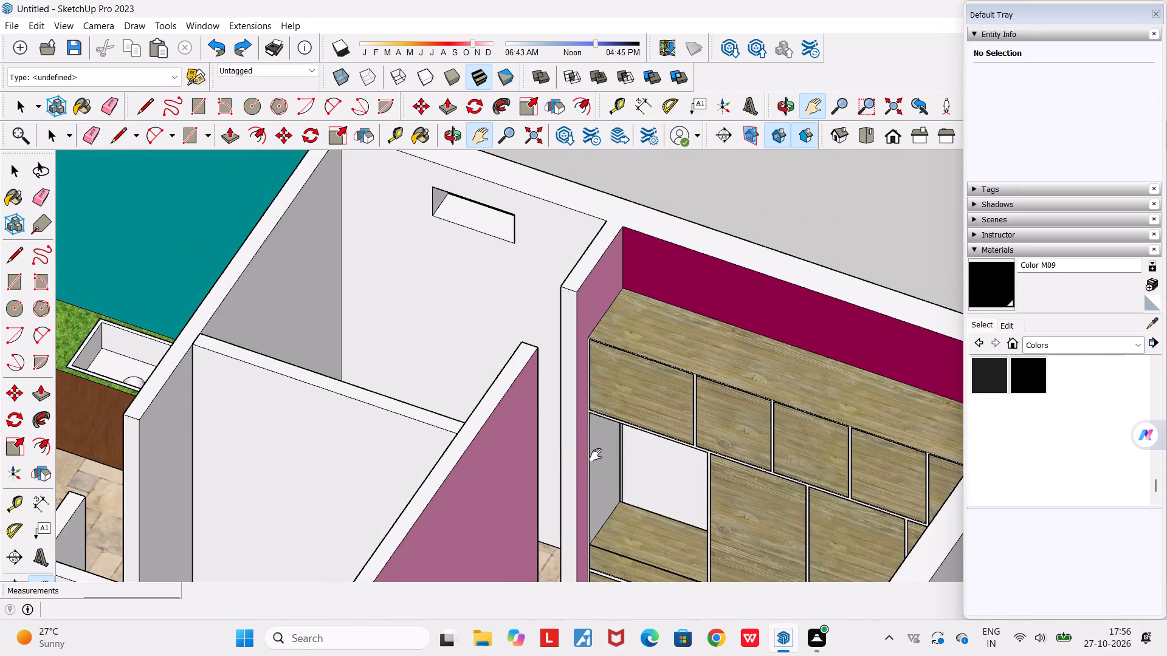
pyautogui.scroll(4, 596, 455)
pyautogui.scroll(-11, 596, 455)
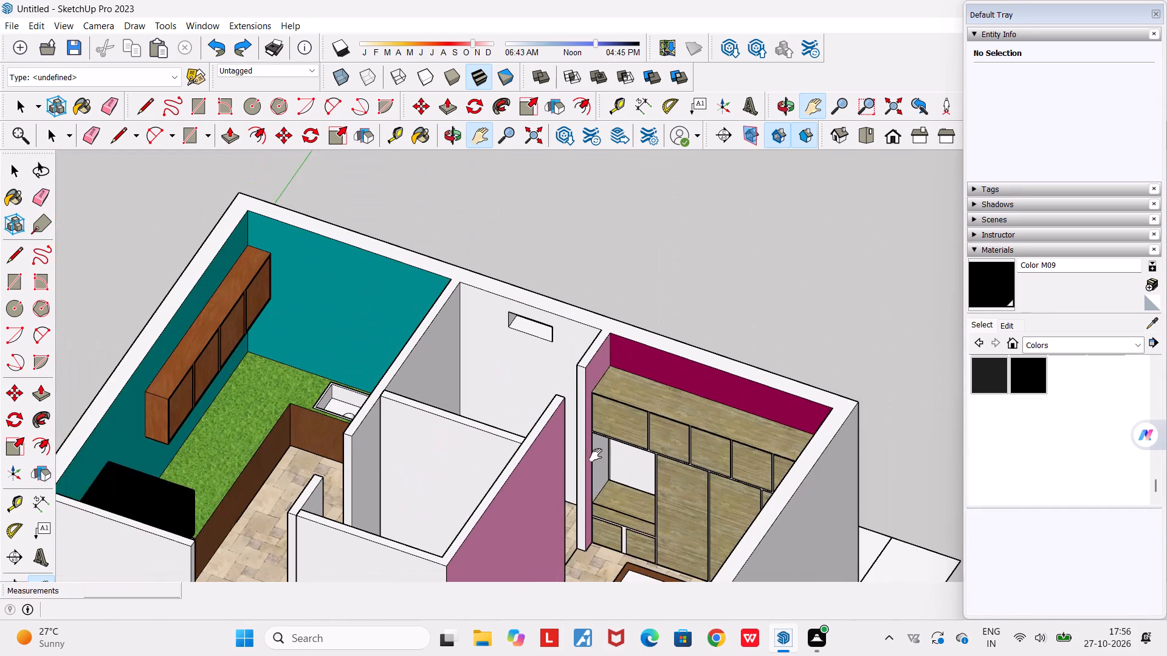
pyautogui.scroll(4, 641, 516)
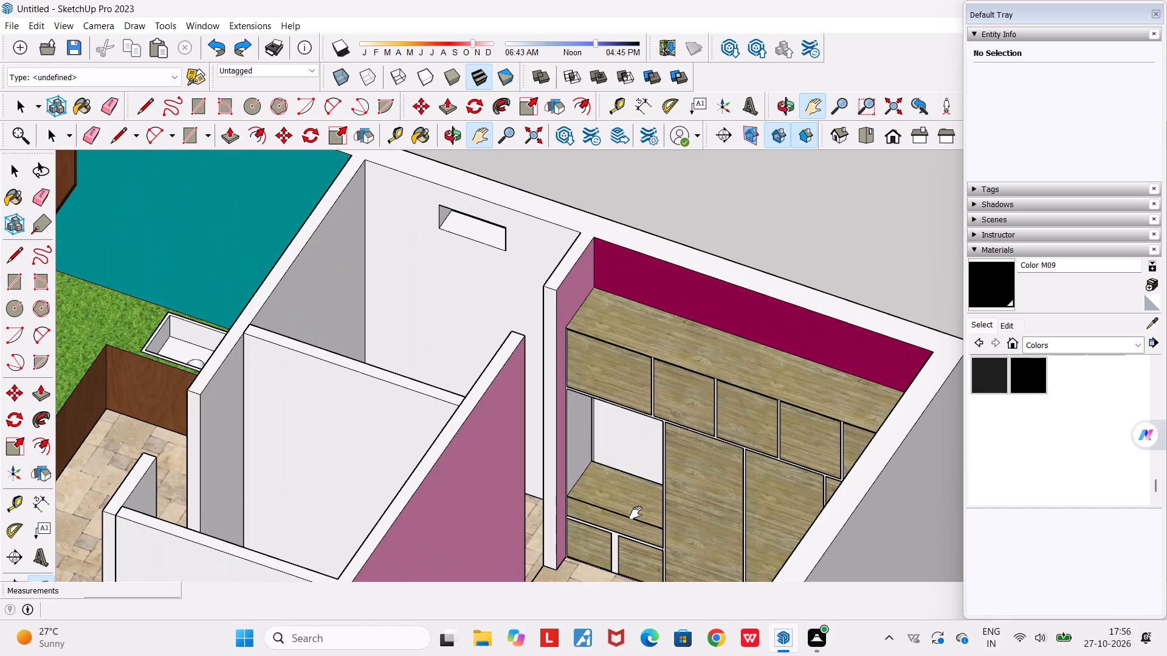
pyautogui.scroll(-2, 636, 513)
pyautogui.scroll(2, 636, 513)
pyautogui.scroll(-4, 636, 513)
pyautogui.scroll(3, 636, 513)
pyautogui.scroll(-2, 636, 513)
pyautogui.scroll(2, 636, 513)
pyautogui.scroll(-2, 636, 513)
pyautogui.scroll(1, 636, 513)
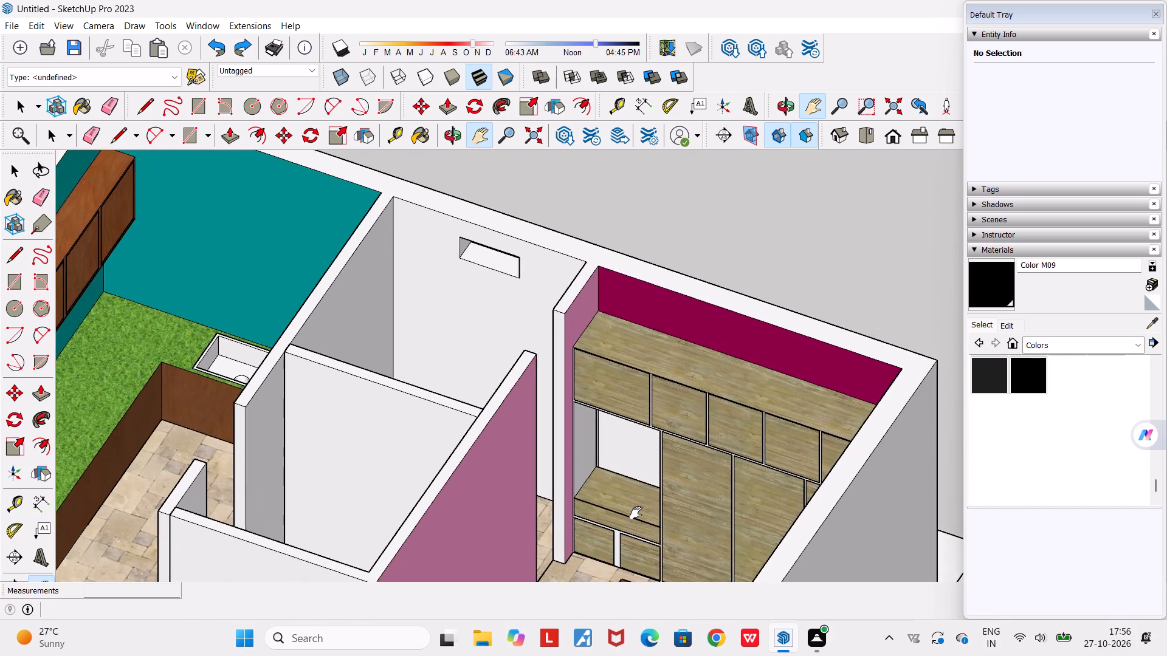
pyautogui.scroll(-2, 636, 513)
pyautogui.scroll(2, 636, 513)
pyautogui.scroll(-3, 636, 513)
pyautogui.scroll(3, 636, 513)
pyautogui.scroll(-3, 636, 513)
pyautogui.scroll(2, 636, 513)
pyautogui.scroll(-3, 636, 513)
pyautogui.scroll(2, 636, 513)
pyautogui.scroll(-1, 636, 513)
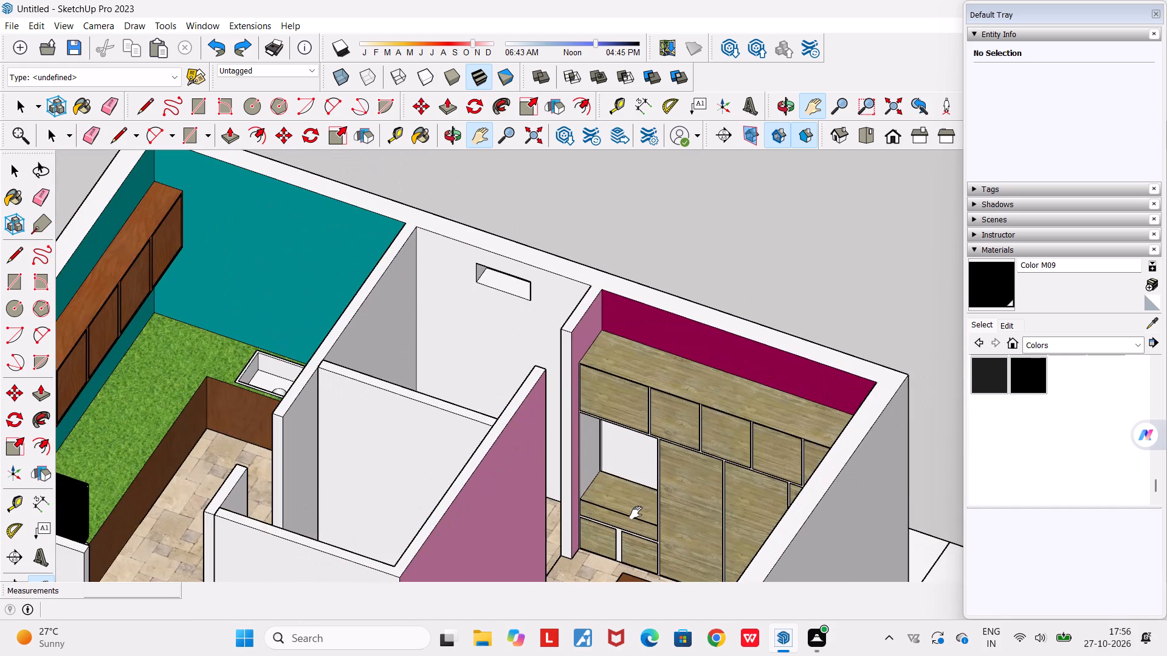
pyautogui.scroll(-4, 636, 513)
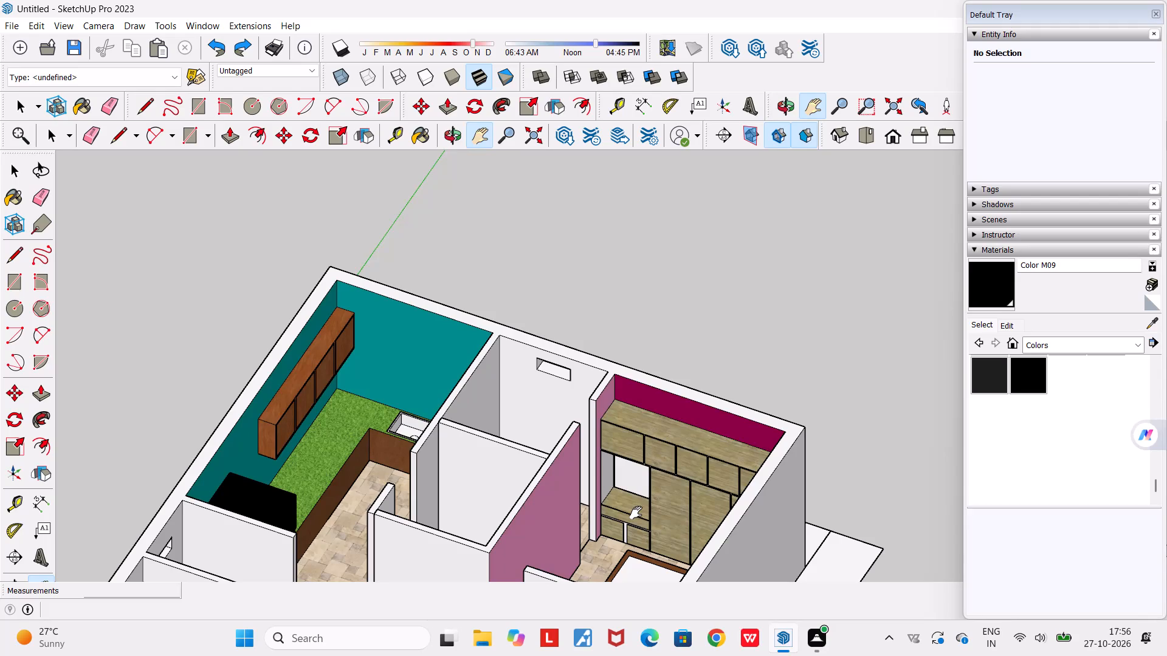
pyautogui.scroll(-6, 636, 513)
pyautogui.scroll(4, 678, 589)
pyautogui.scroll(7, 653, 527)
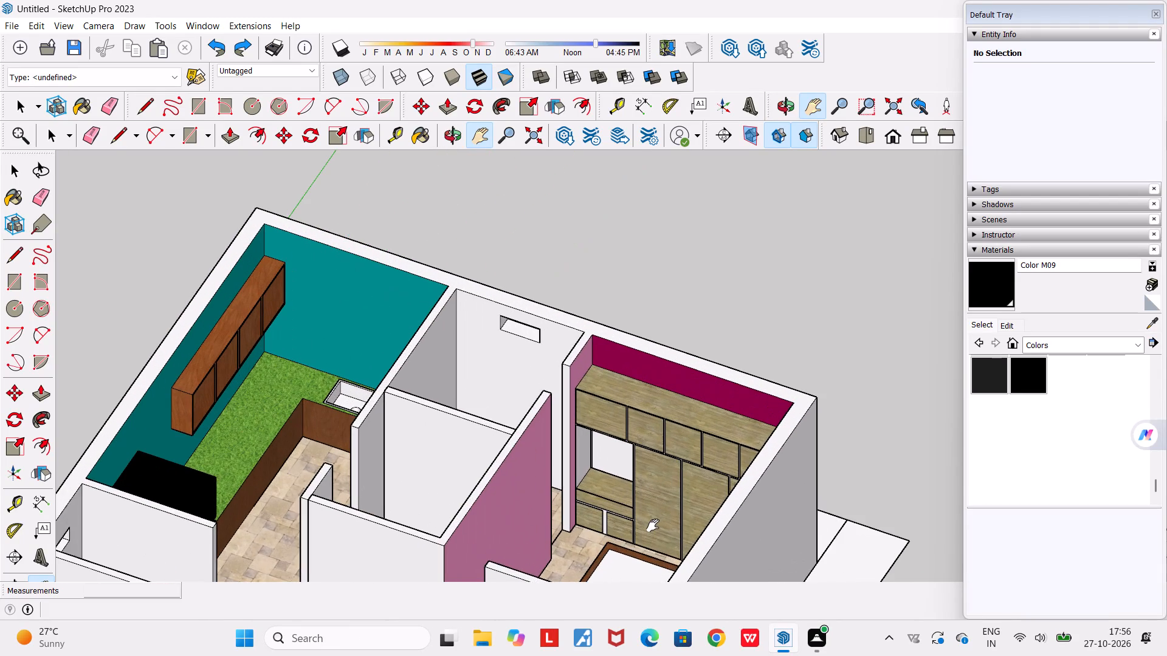
# Inspect the bedroom's wardrobe, magenta wall and brown-framed bed from the front.
pyautogui.moveTo(661, 546); pyautogui.dragTo(766, 555, button='middle')
pyautogui.scroll(3, 739, 505)
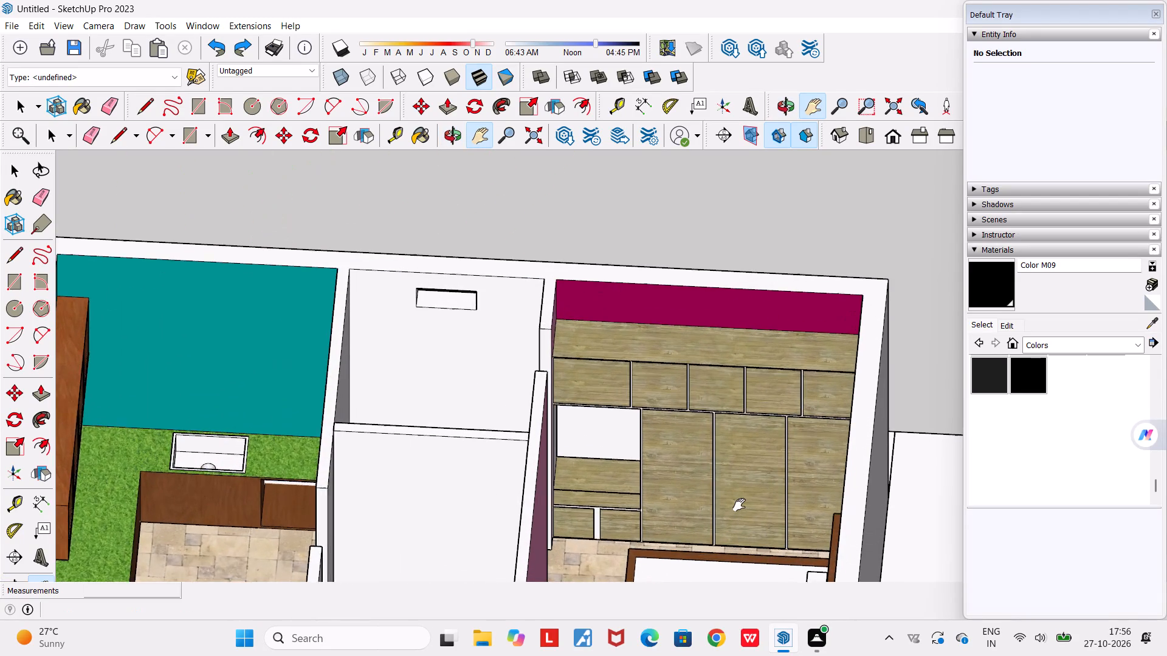
pyautogui.scroll(1, 739, 505)
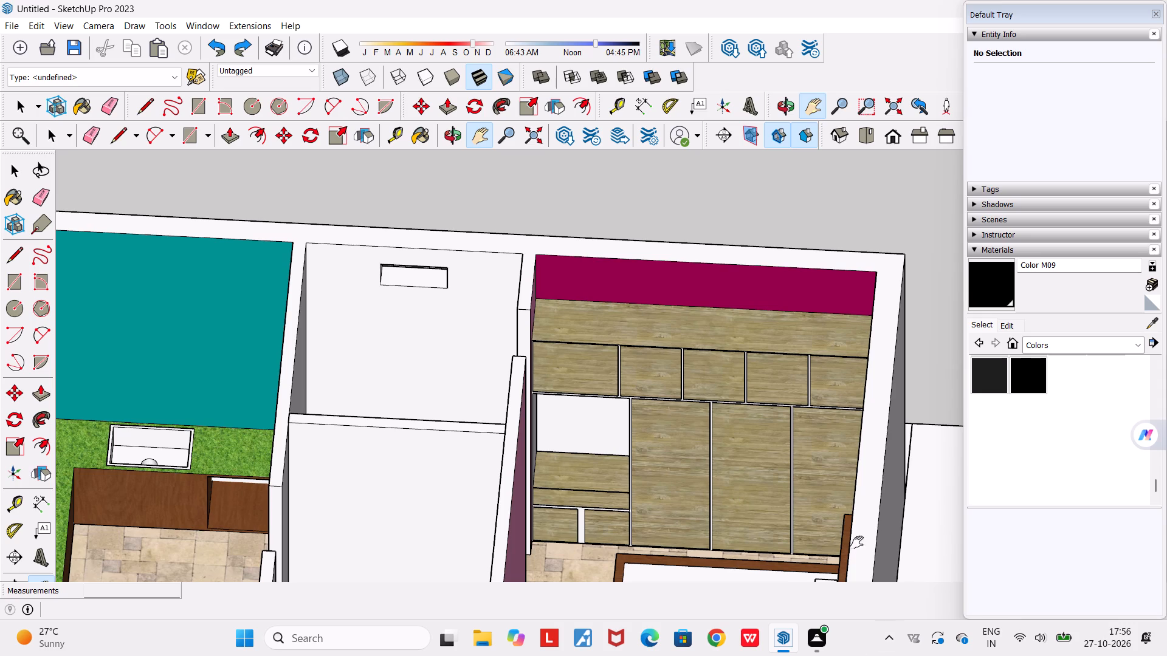
pyautogui.scroll(-4, 587, 516)
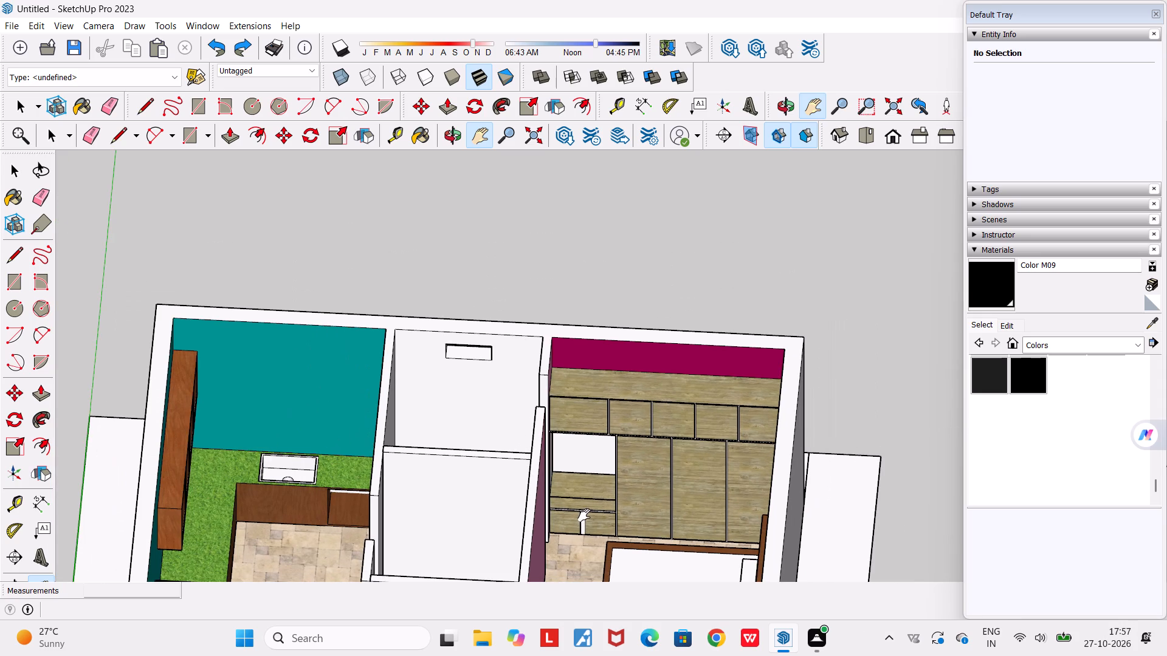
pyautogui.press('space')
pyautogui.scroll(2, 593, 522)
pyautogui.moveTo(591, 521); pyautogui.dragTo(591, 520, button='middle')
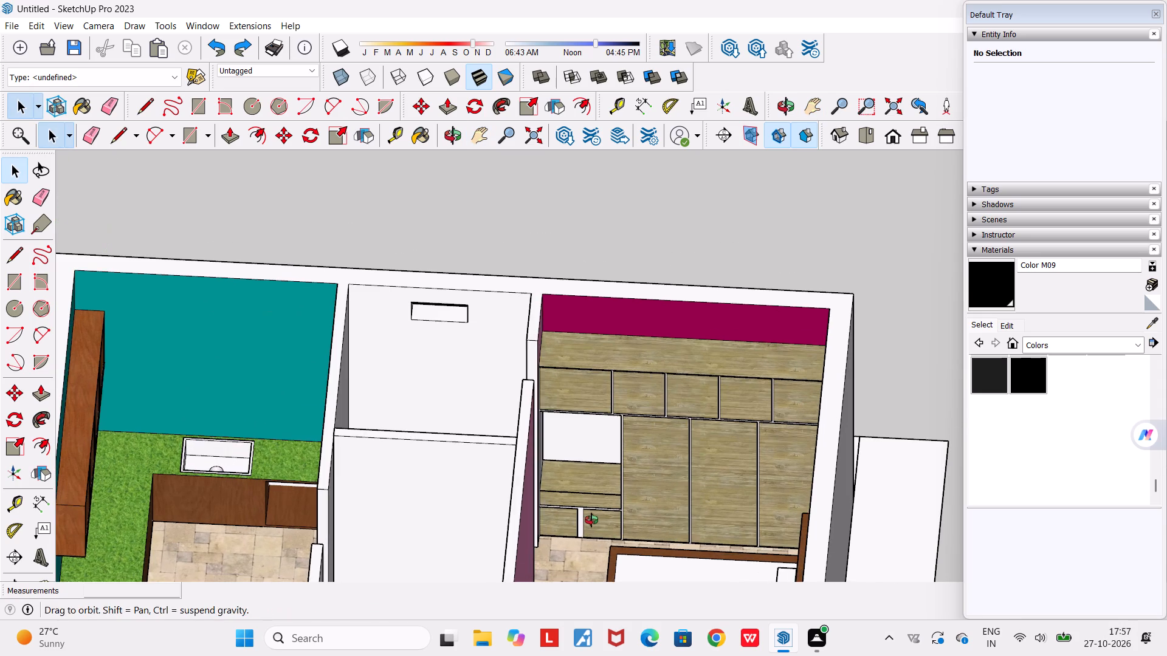
pyautogui.moveTo(591, 520); pyautogui.dragTo(610, 508, button='middle')
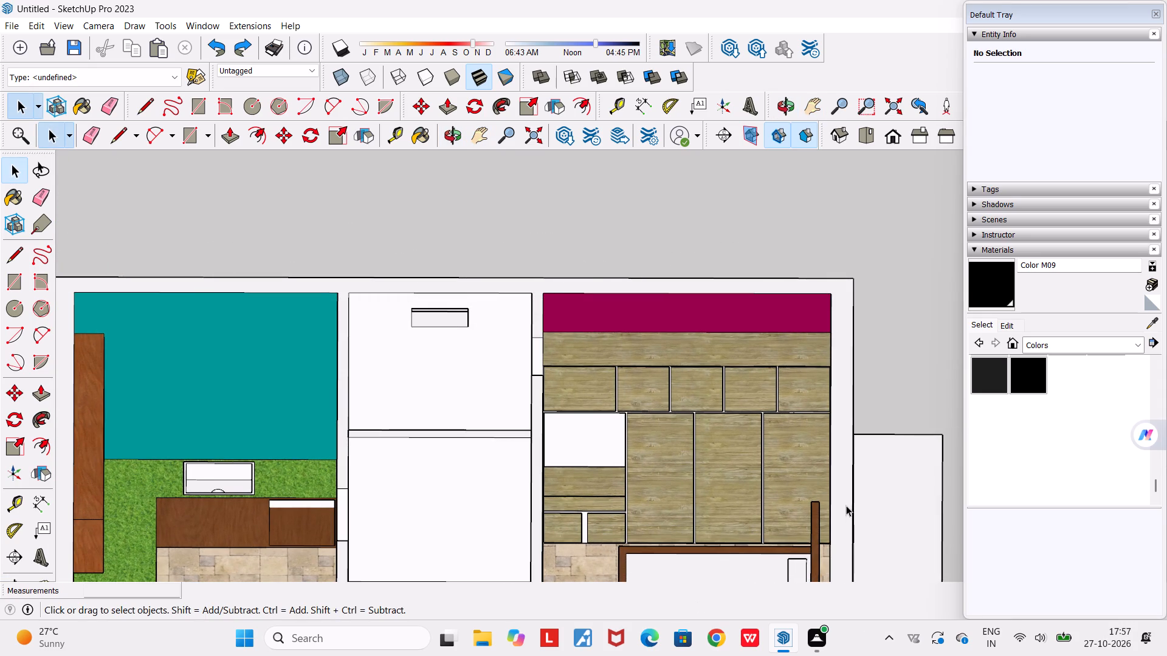
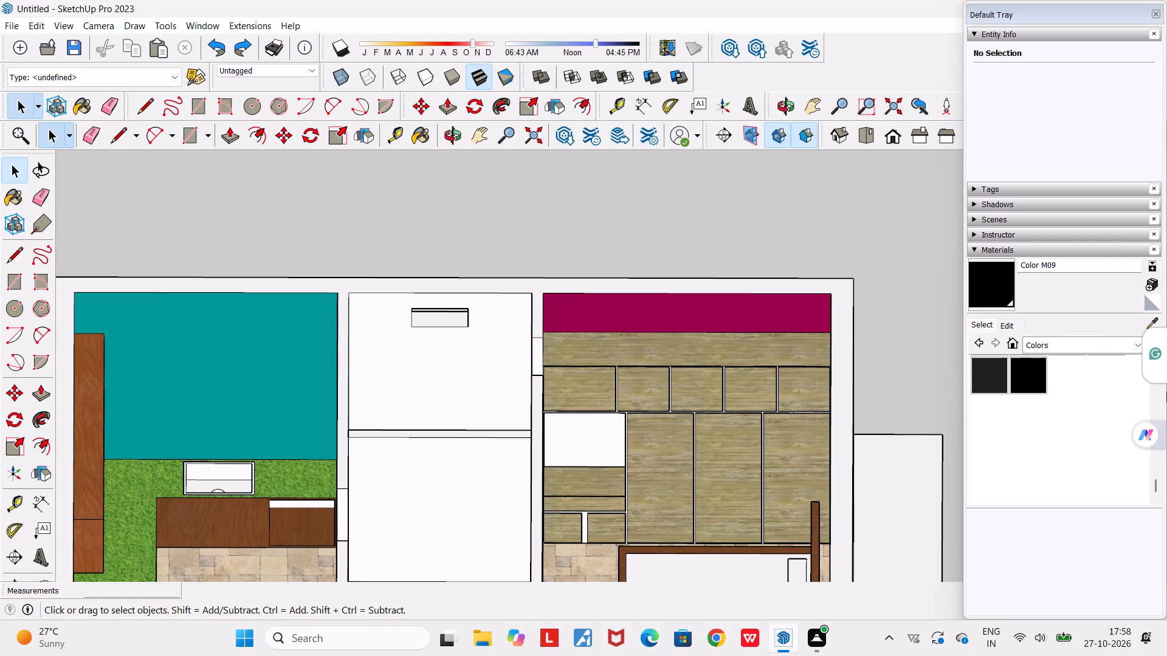
# Examine up close where the partition between the white middle rooms meets the bedroom's side wall, in relation to the wardrobe and kitchen.
pyautogui.scroll(8, 528, 430)
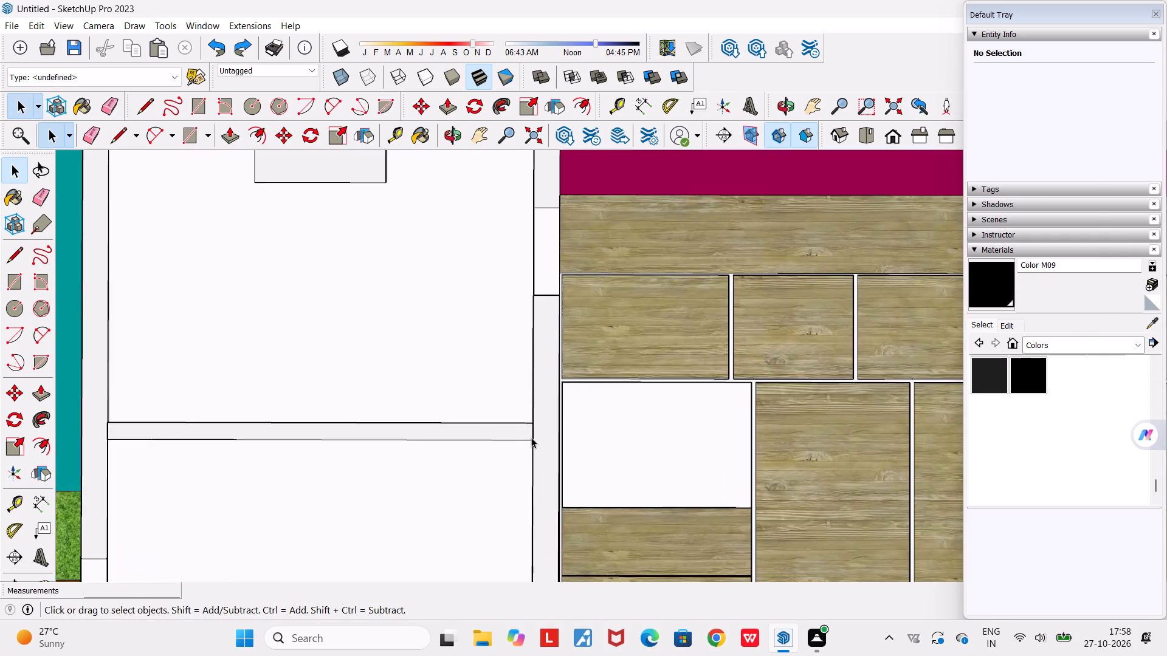
pyautogui.scroll(11, 532, 437)
pyautogui.scroll(-13, 527, 421)
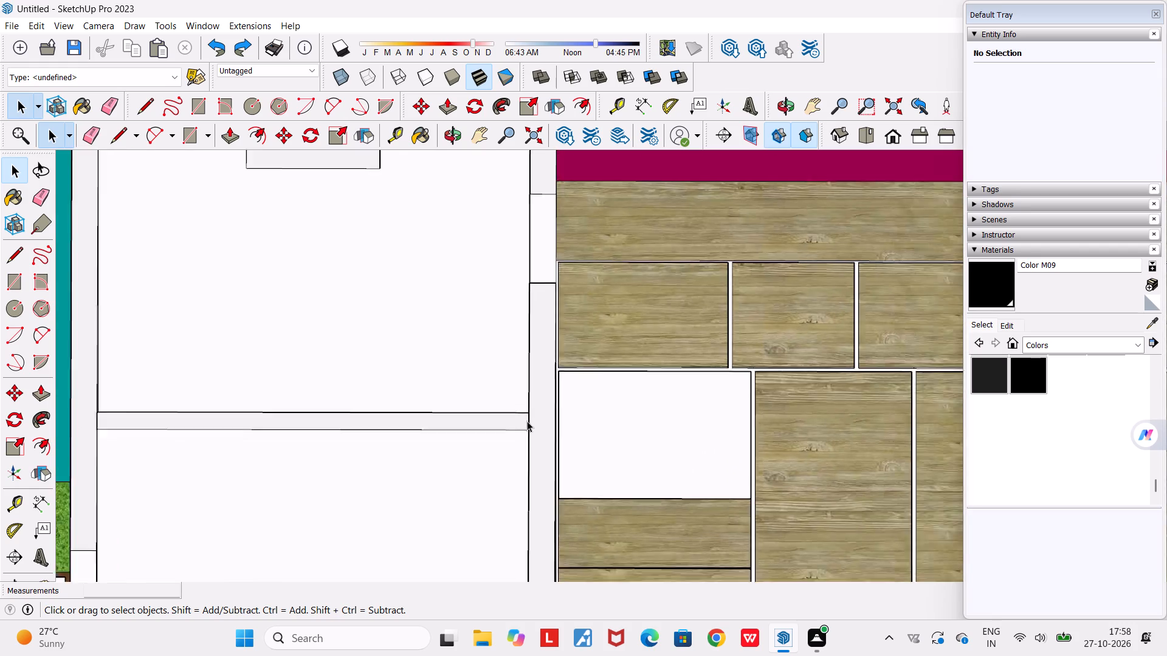
pyautogui.scroll(-1, 527, 421)
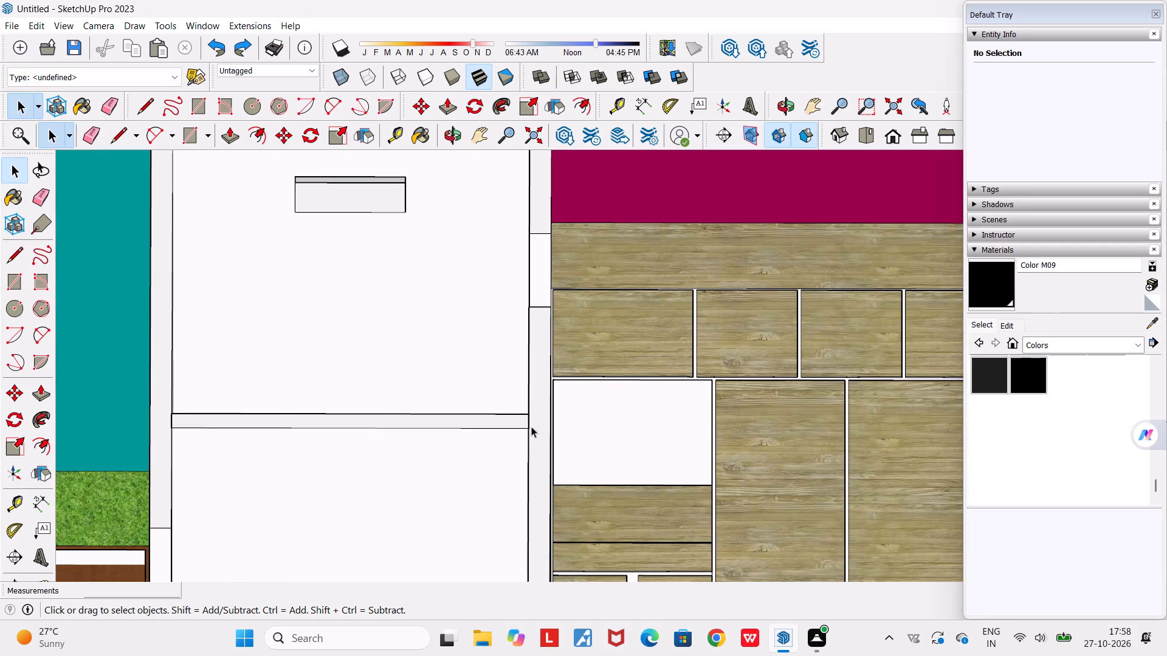
pyautogui.scroll(5, 534, 434)
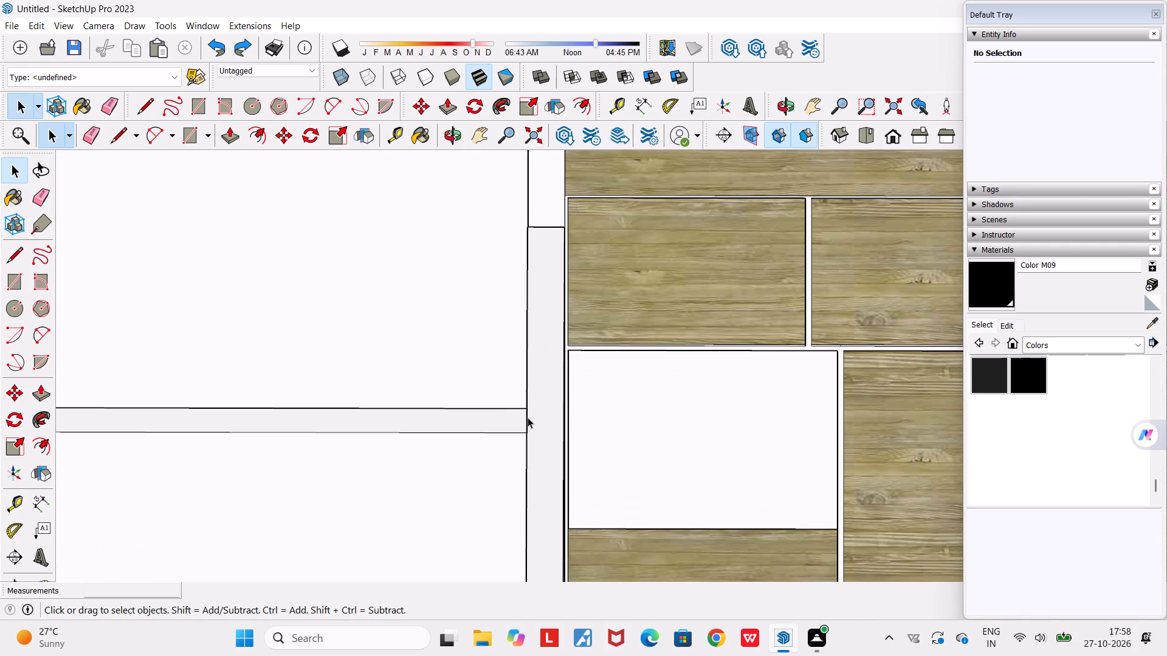
pyautogui.scroll(3, 523, 432)
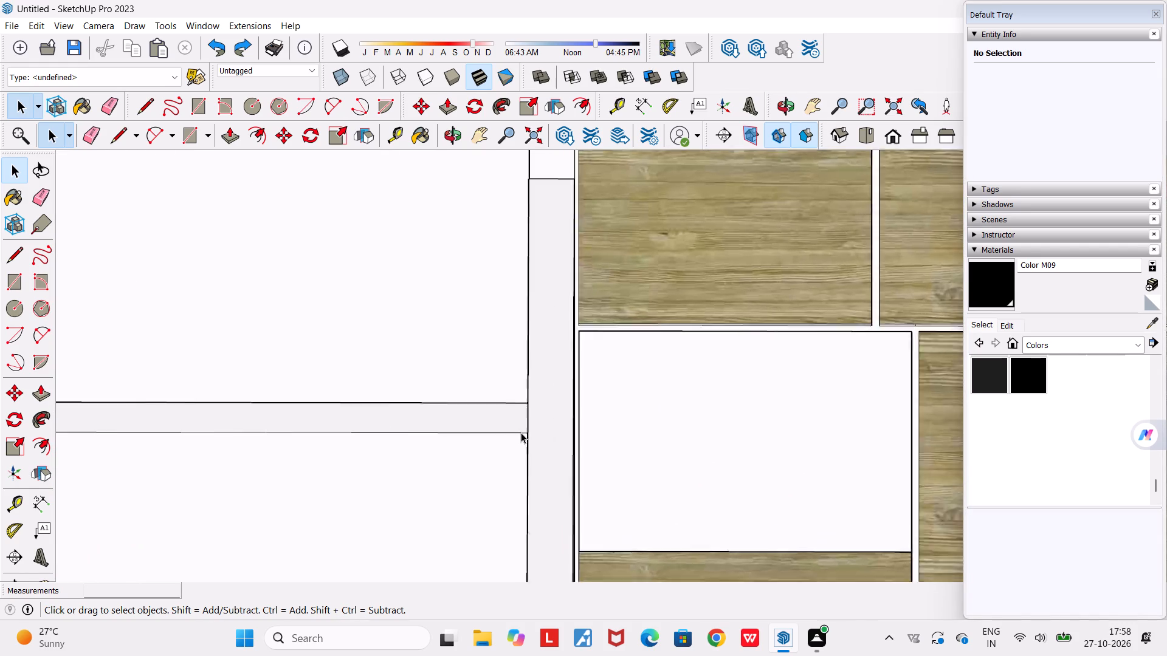
pyautogui.scroll(17, 527, 429)
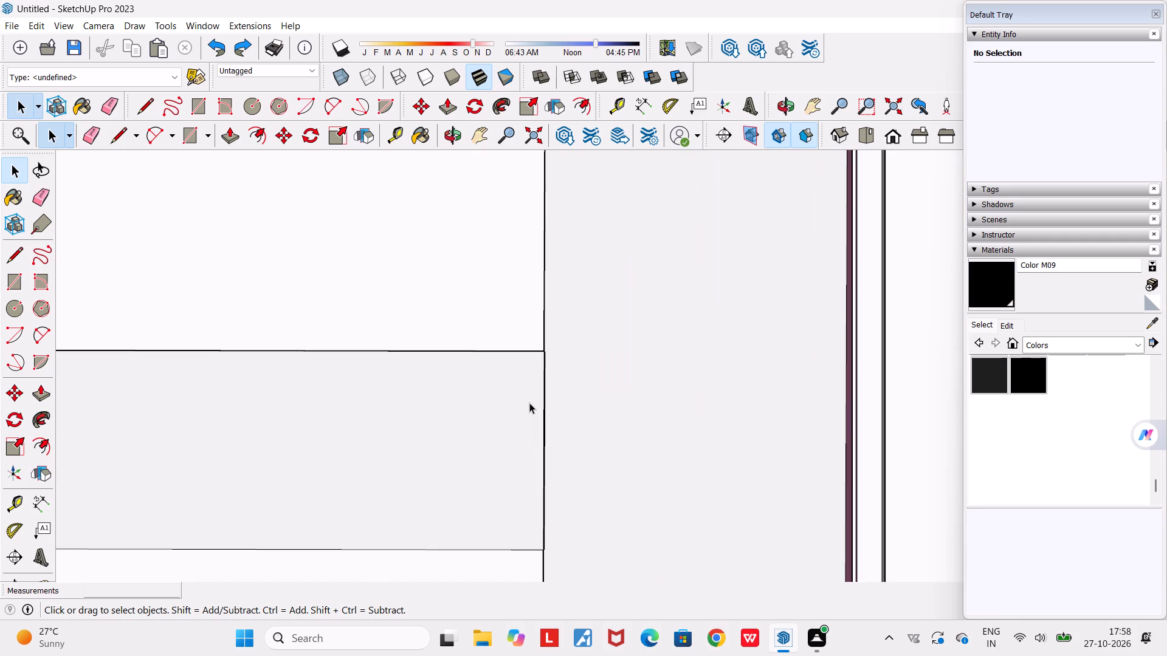
pyautogui.scroll(-9, 528, 420)
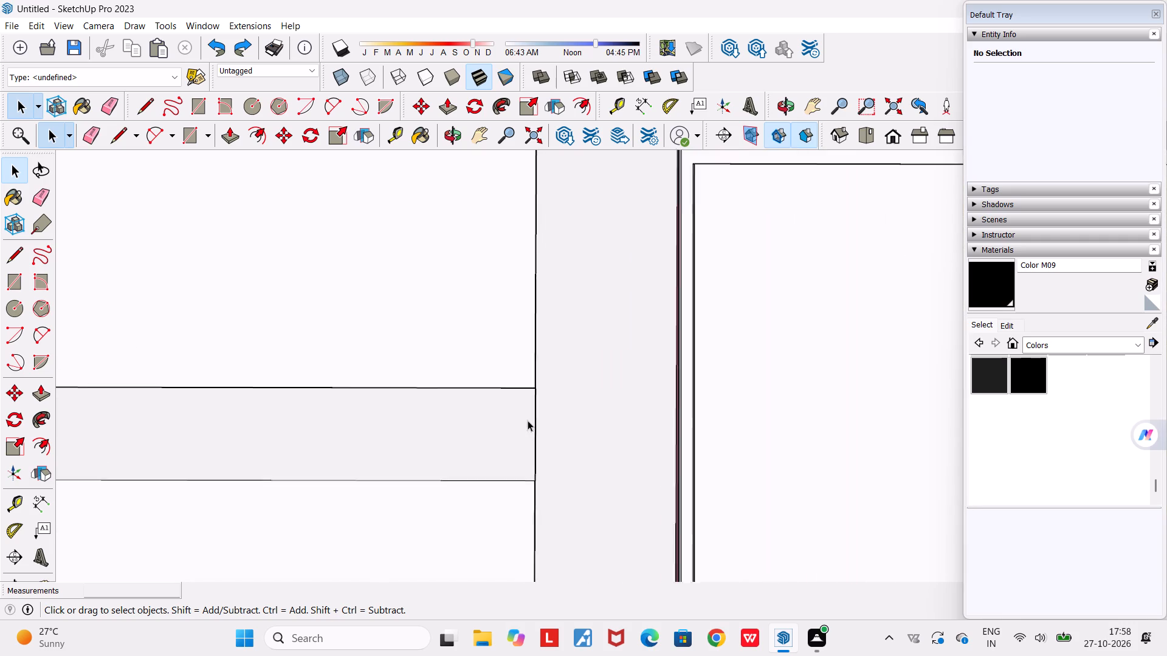
pyautogui.scroll(-1, 528, 420)
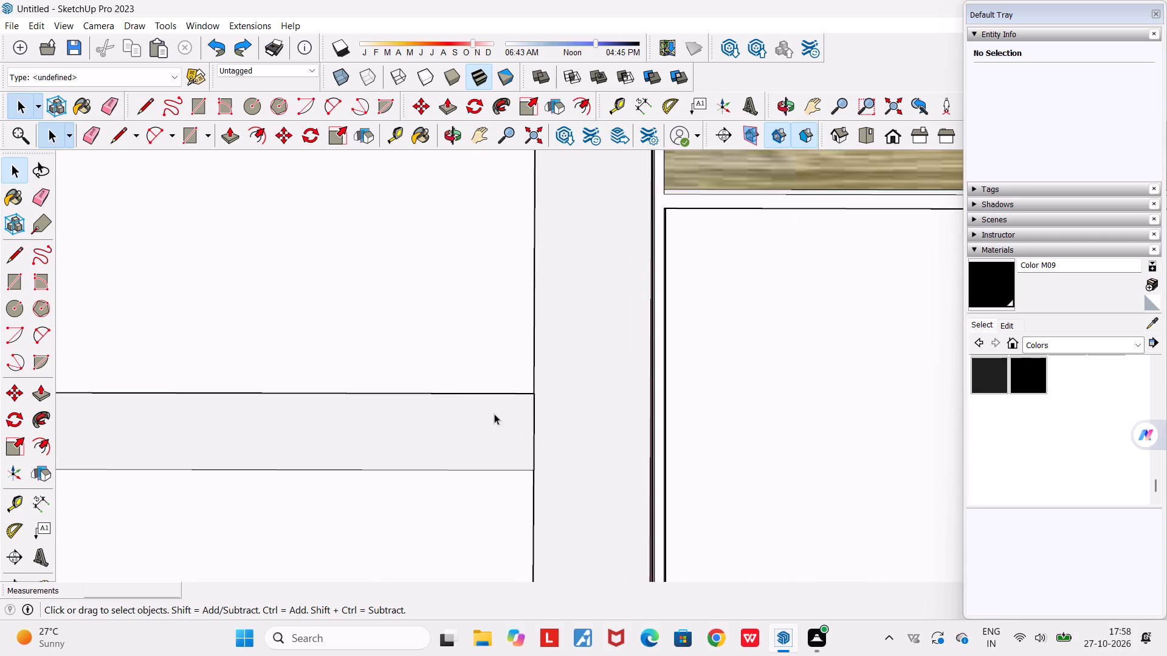
pyautogui.scroll(-18, 463, 395)
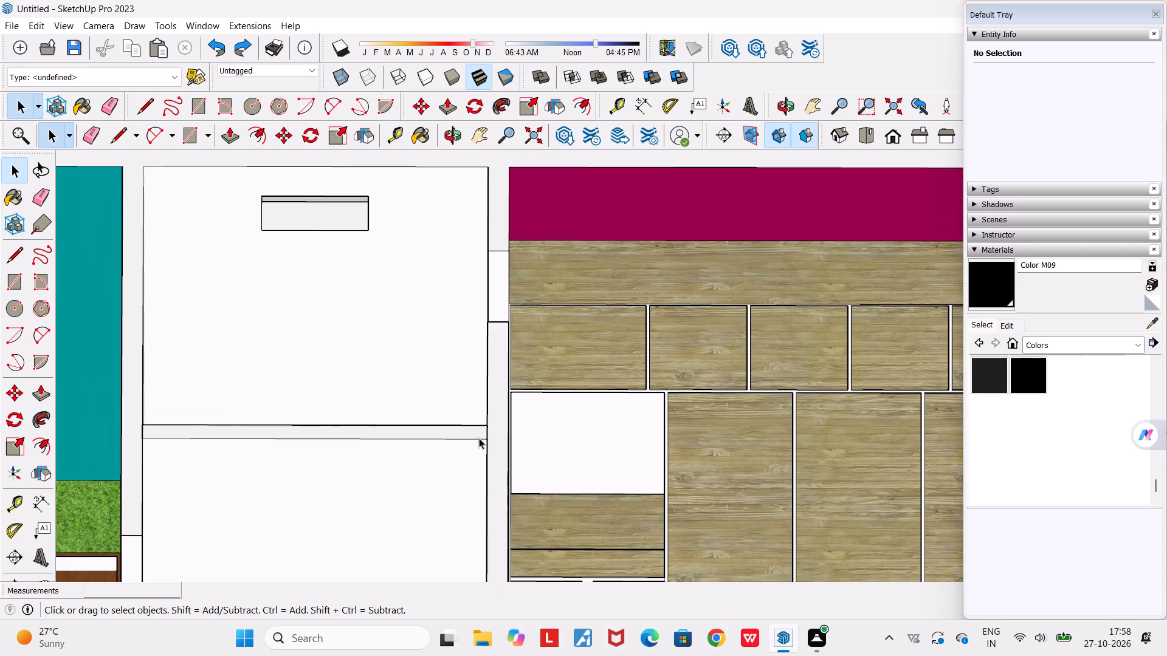
pyautogui.scroll(-5, 479, 438)
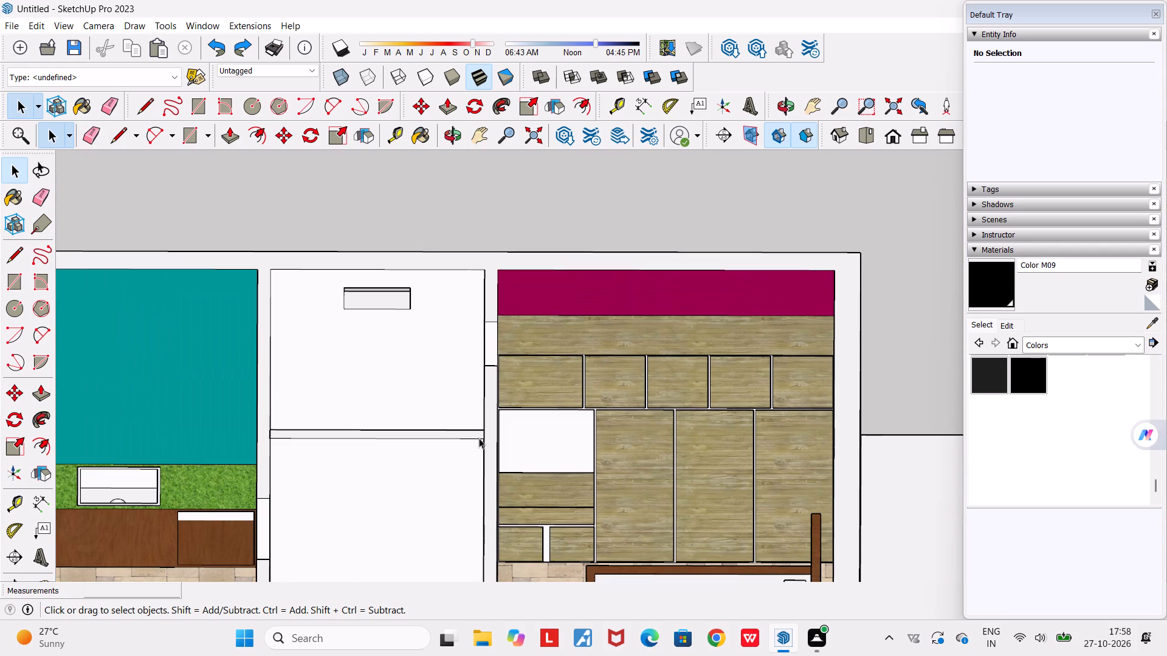
pyautogui.scroll(-4, 479, 438)
pyautogui.scroll(5, 479, 438)
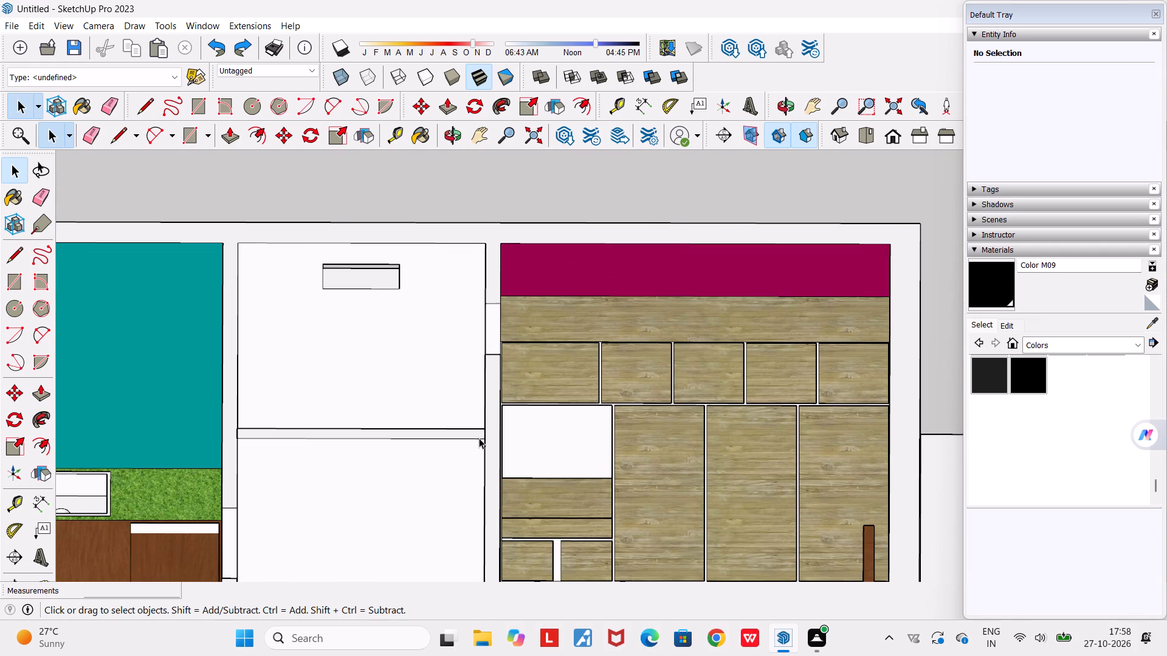
pyautogui.scroll(-5, 479, 438)
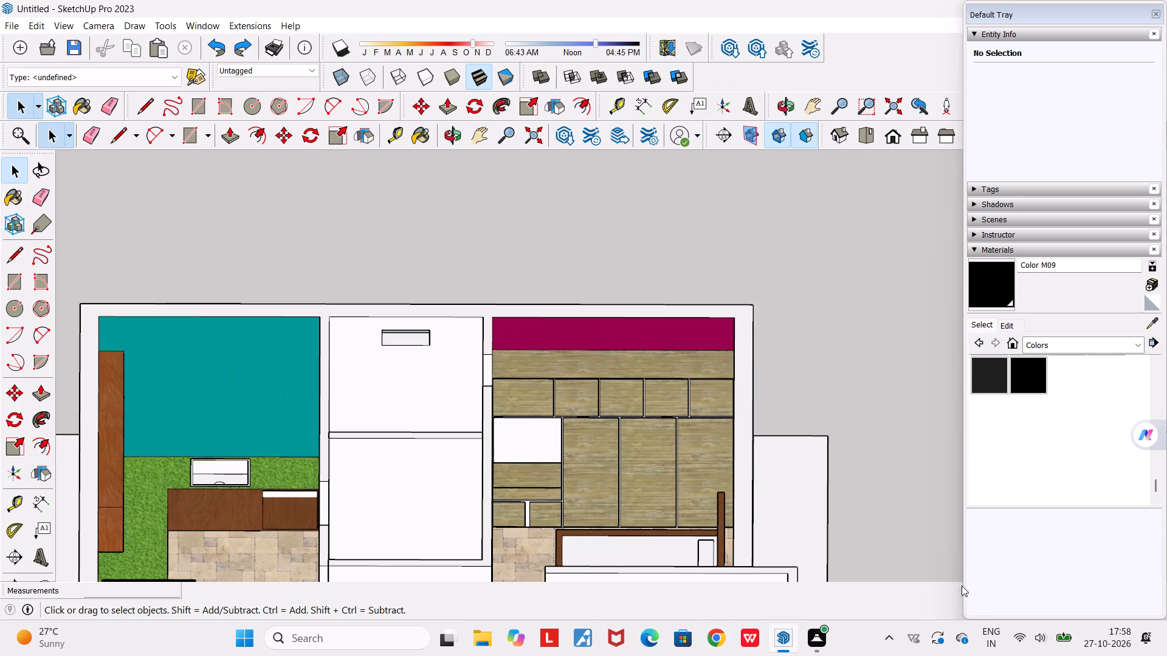
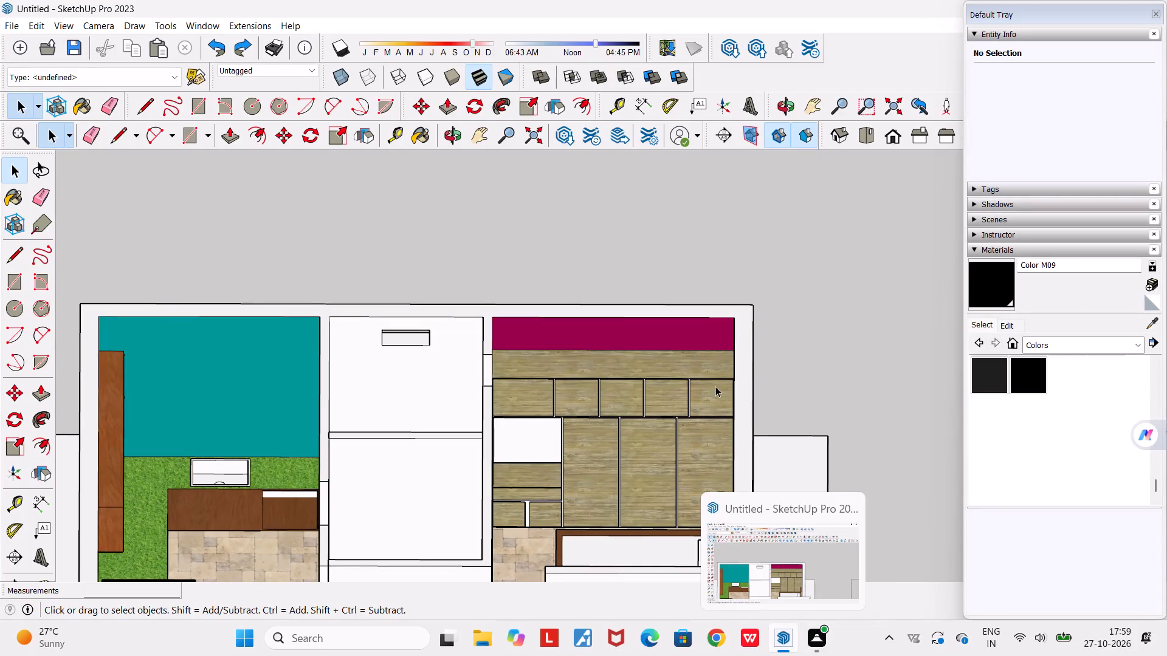
# Review the whole set of floor models side by side, from the furnished floor to the smaller unfurnished ones.
pyautogui.scroll(-5, 398, 412)
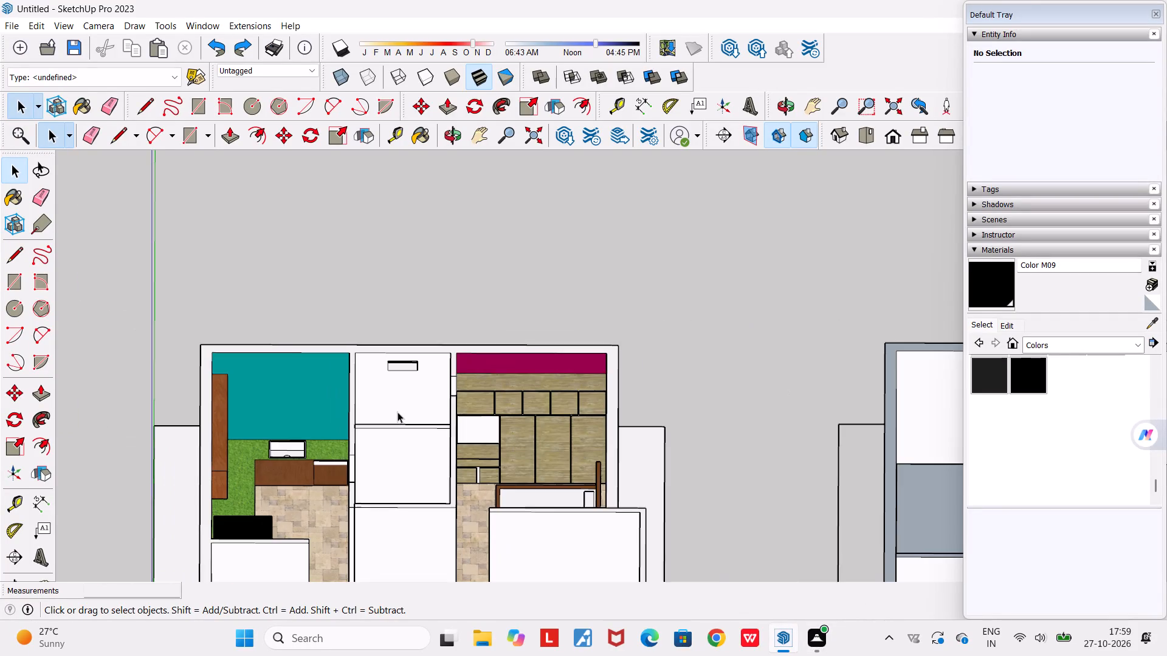
pyautogui.scroll(-4, 398, 412)
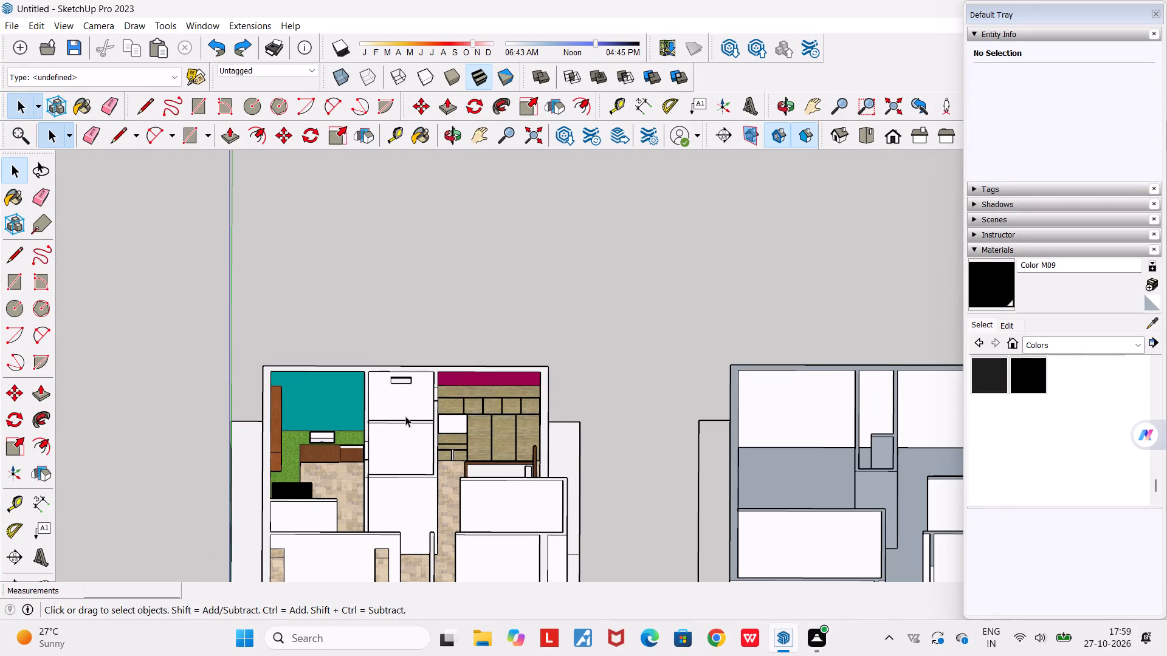
pyautogui.scroll(-3, 432, 431)
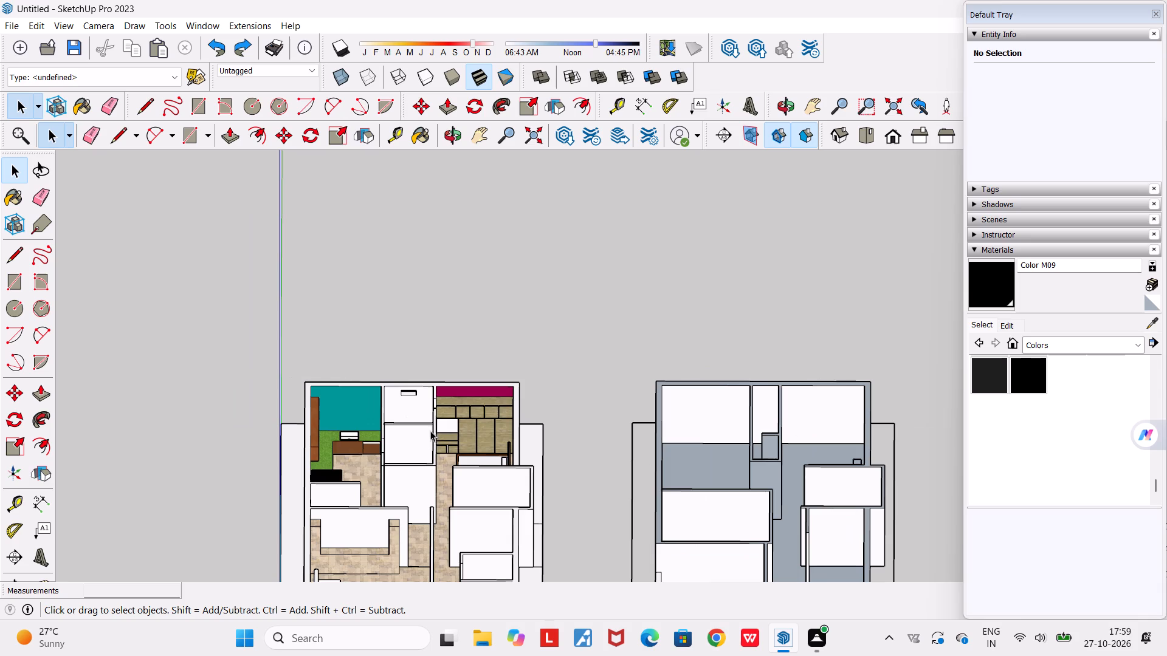
pyautogui.scroll(-5, 456, 550)
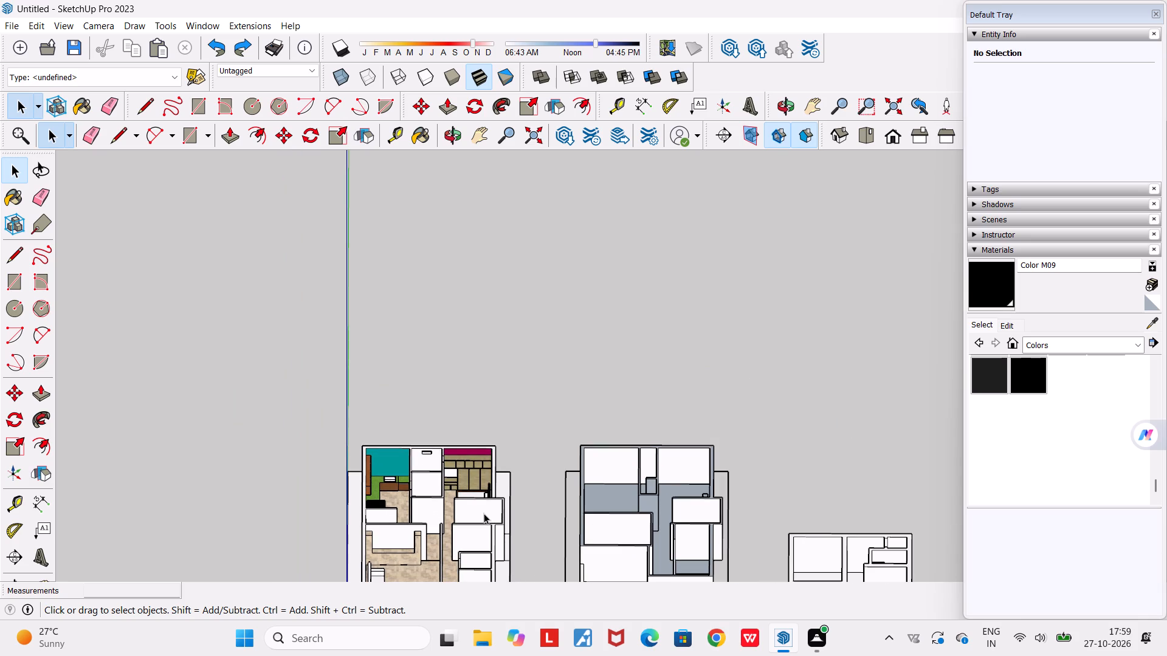
pyautogui.scroll(-5, 484, 513)
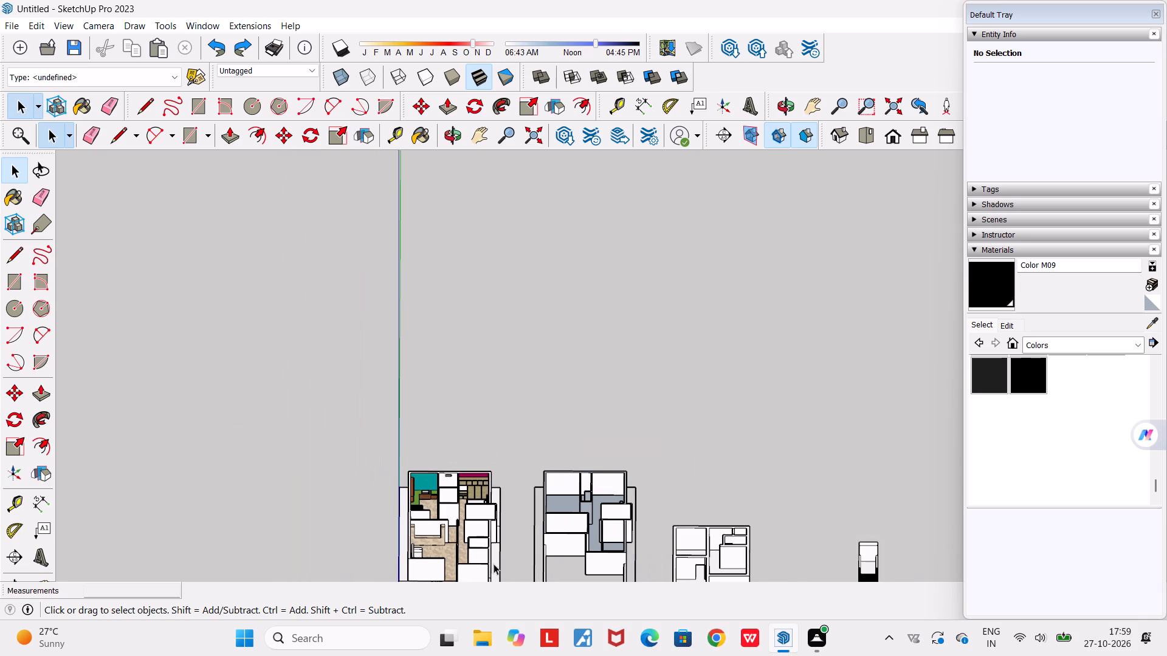
pyautogui.press('h')
pyautogui.press('Return')
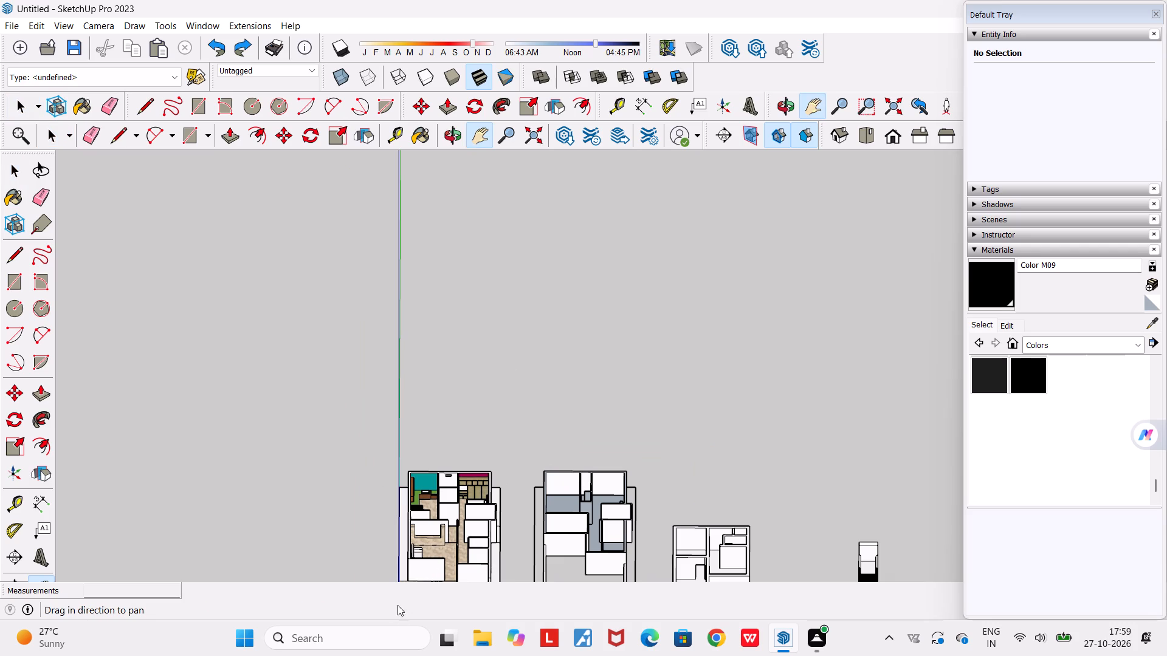
pyautogui.moveTo(436, 550); pyautogui.dragTo(443, 409)
pyautogui.scroll(2, 444, 337)
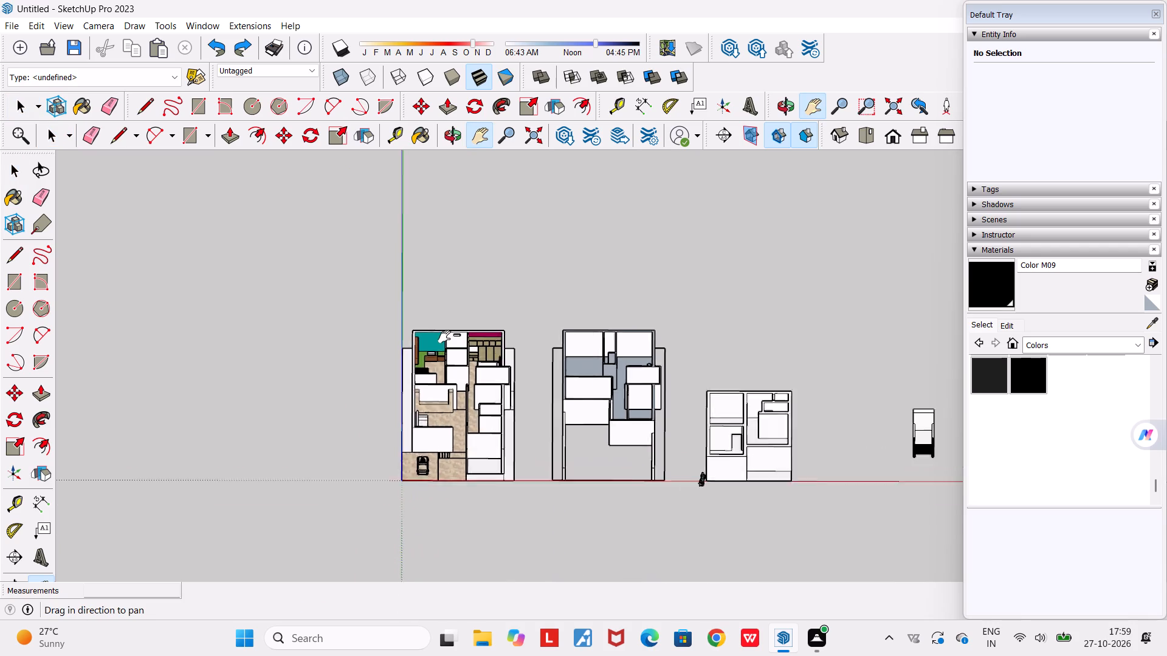
pyautogui.scroll(2, 444, 337)
pyautogui.scroll(2, 453, 408)
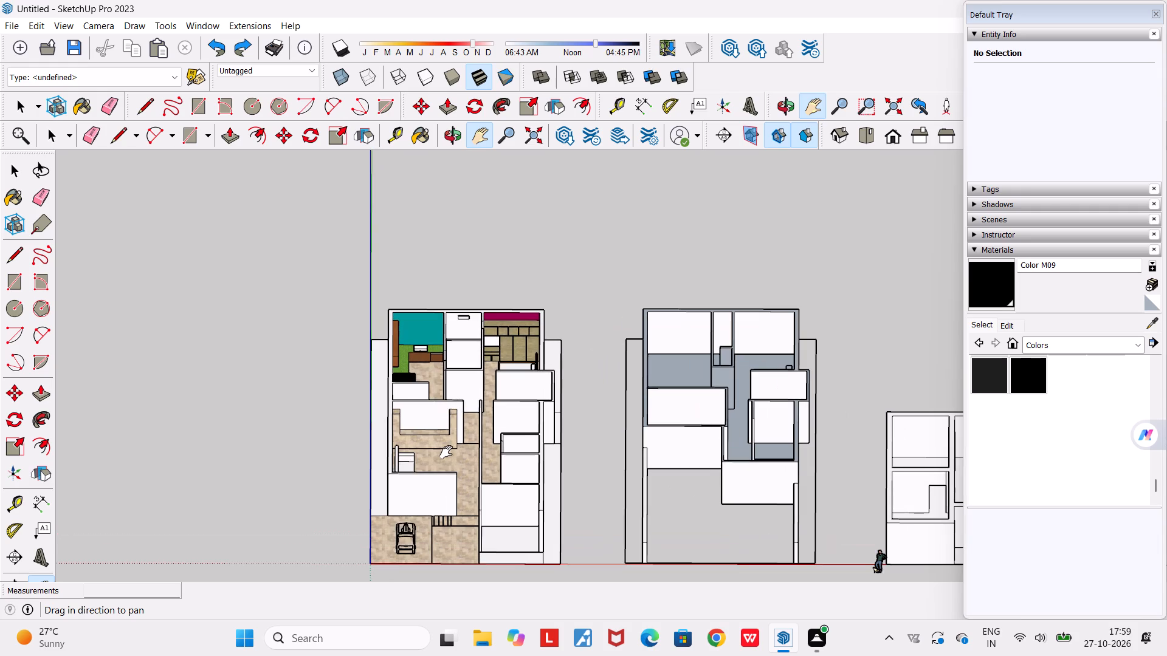
# Examine the furnished floor's layout from above at an angle, covering the kitchen, middle rooms, bedroom, living room and car porch.
pyautogui.moveTo(446, 452); pyautogui.dragTo(450, 572, button='middle')
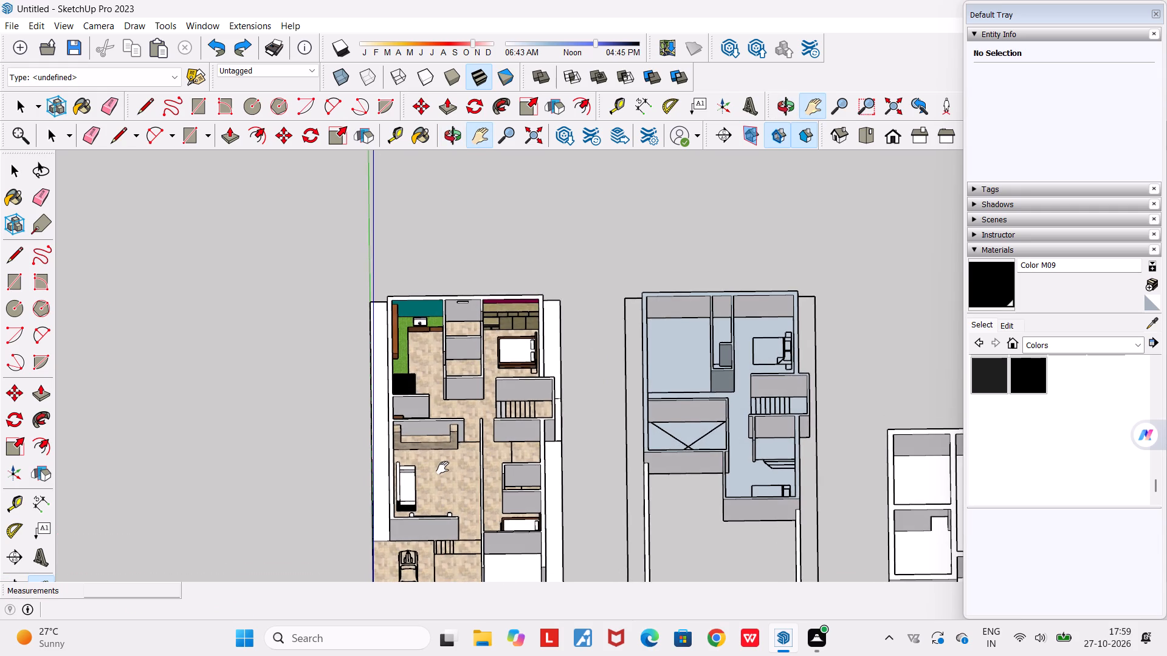
pyautogui.scroll(1, 442, 468)
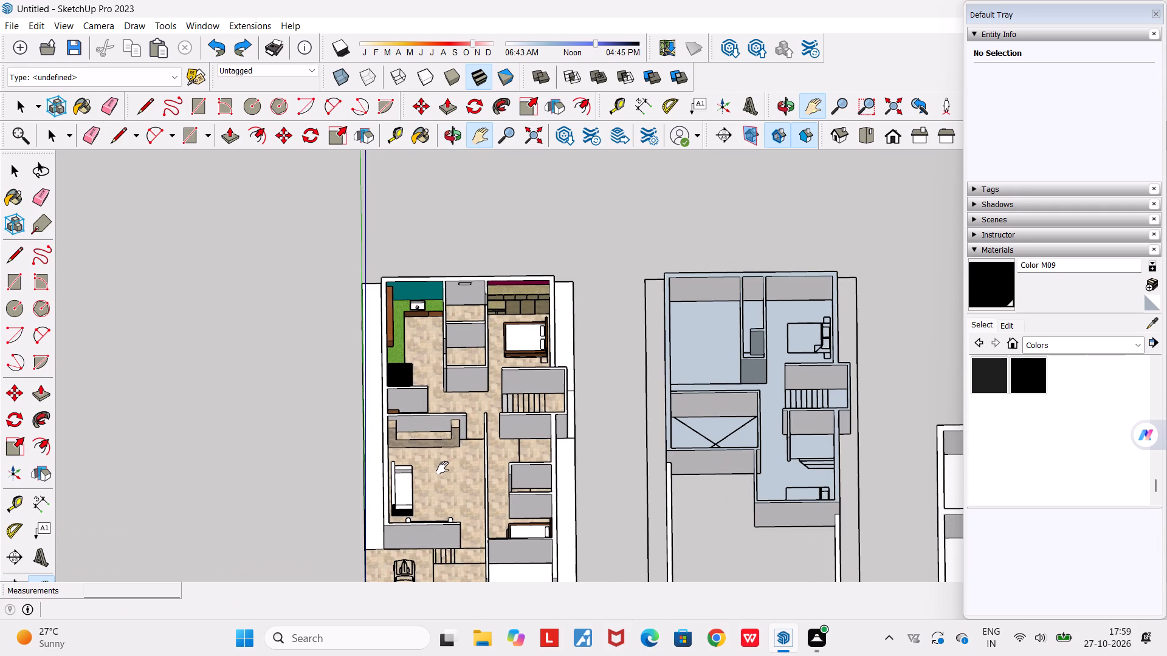
pyautogui.scroll(2, 442, 468)
pyautogui.moveTo(442, 468); pyautogui.dragTo(360, 485, button='middle')
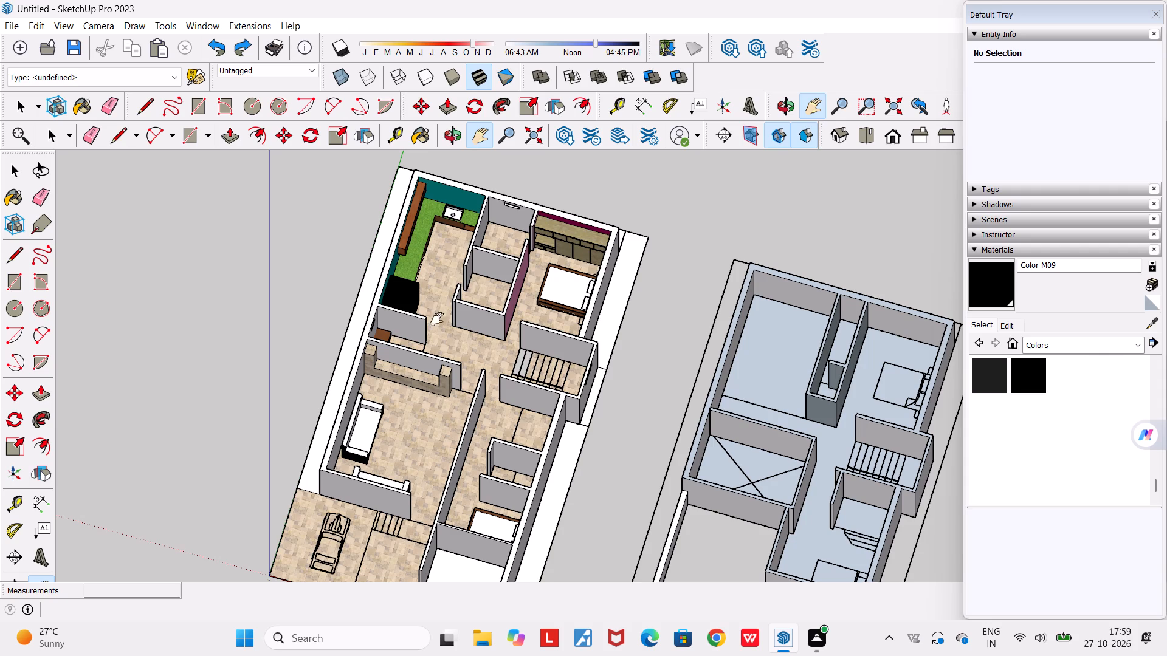
pyautogui.scroll(-8, 394, 475)
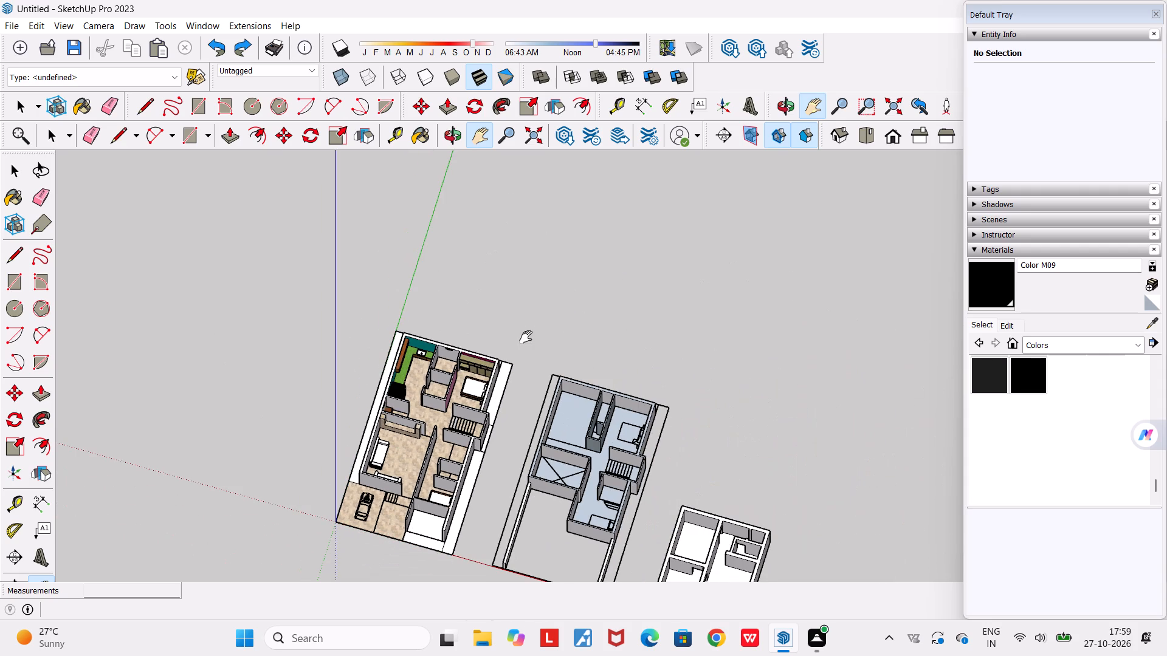
pyautogui.press('space')
pyautogui.press('space')
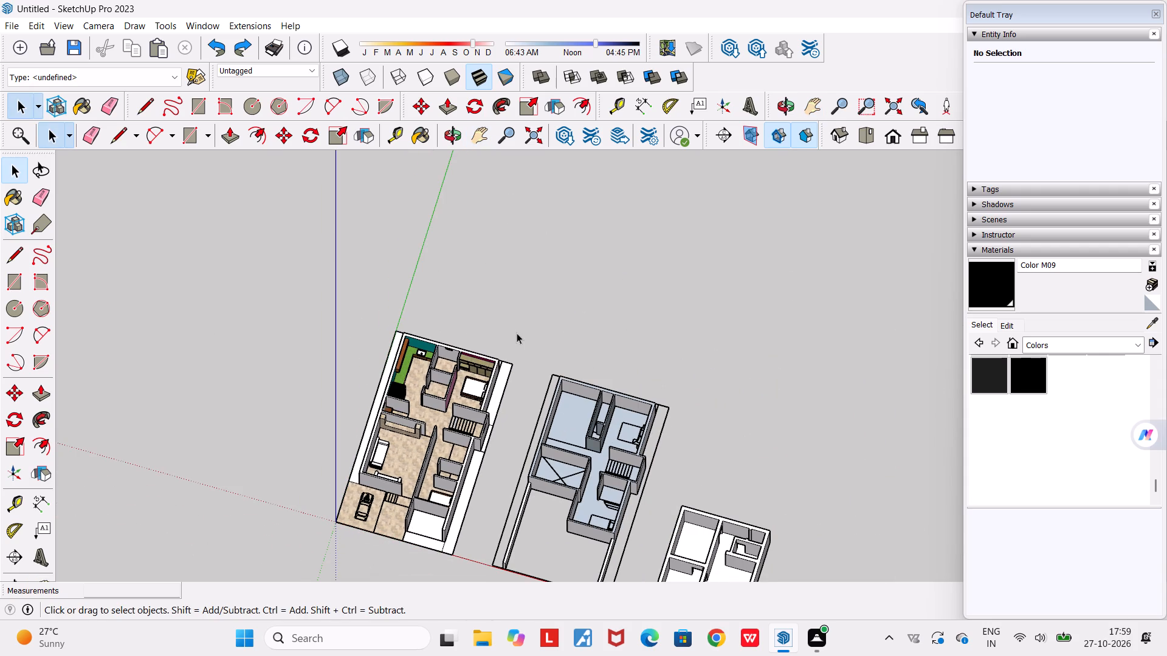
pyautogui.scroll(3, 504, 350)
pyautogui.scroll(-3, 504, 350)
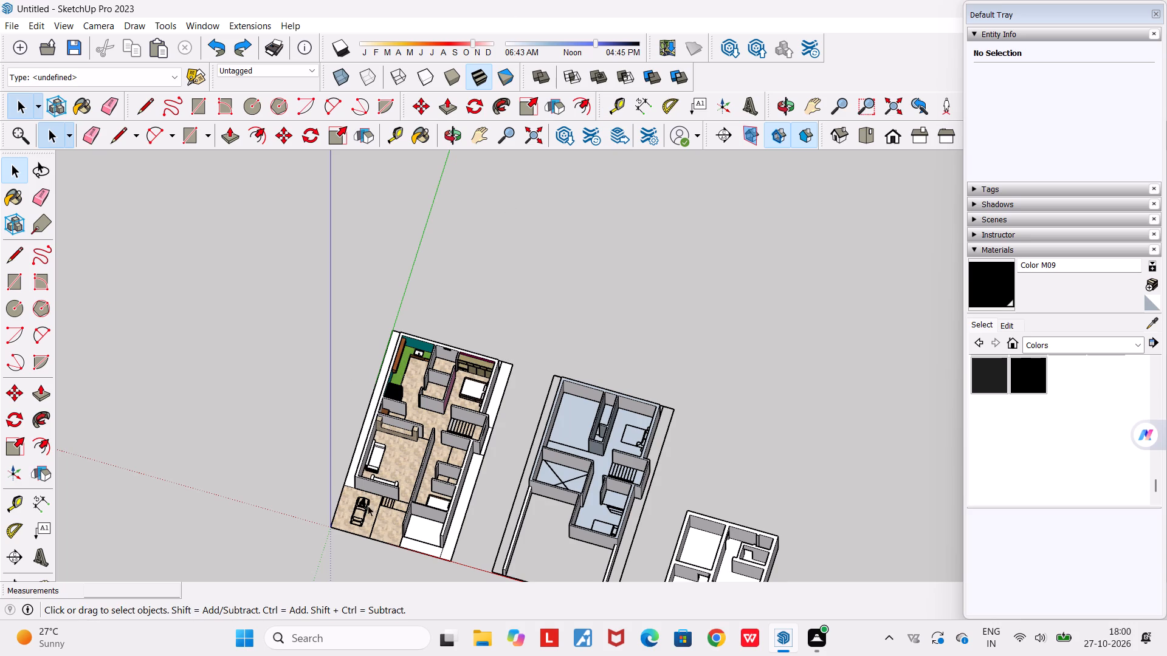
pyautogui.scroll(3, 402, 561)
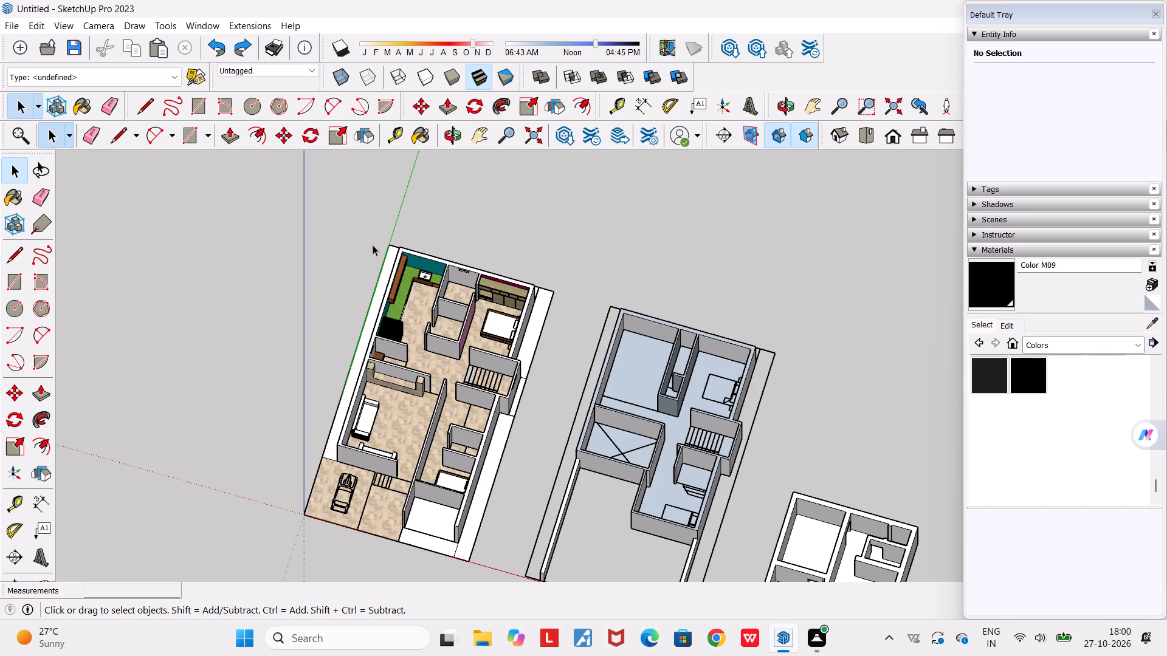
pyautogui.scroll(4, 396, 353)
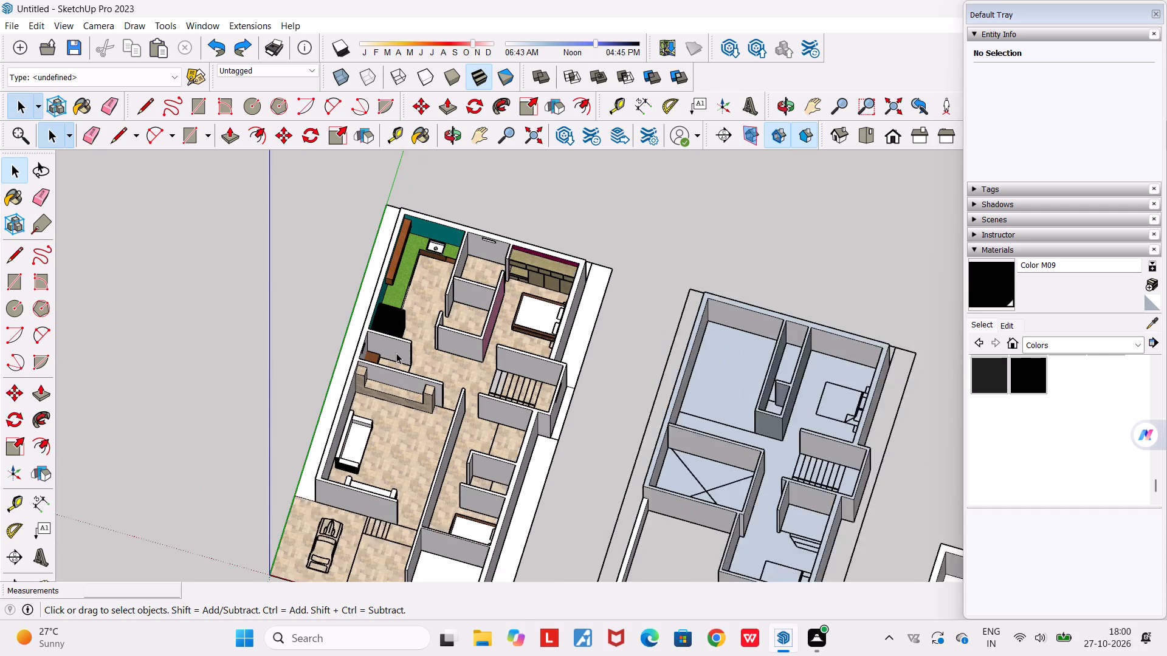
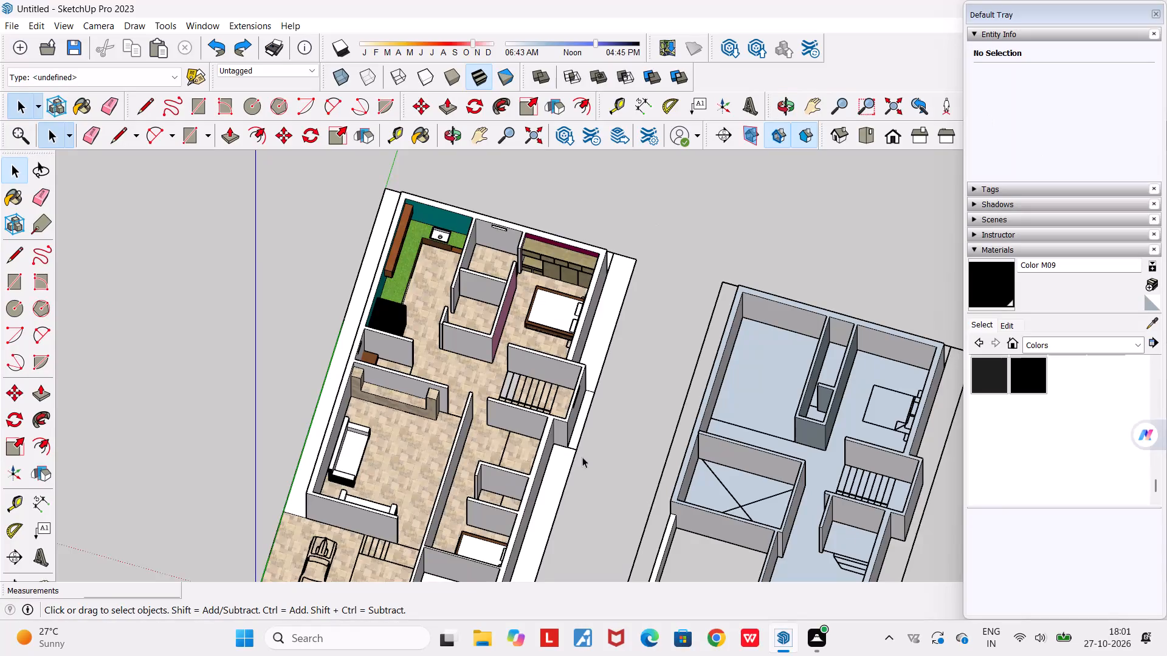
# Compare the furnished floor's room layout with the adjacent blue-floored model from overall, frontal and near top-down views.
pyautogui.scroll(-5, 455, 424)
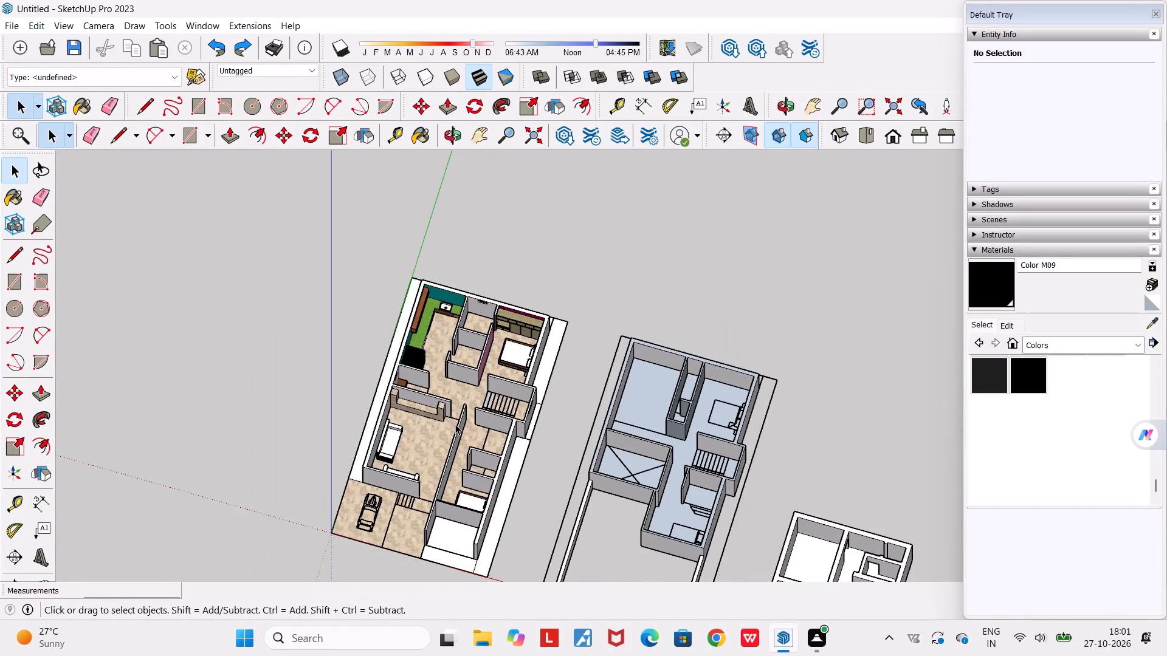
pyautogui.scroll(-2, 466, 438)
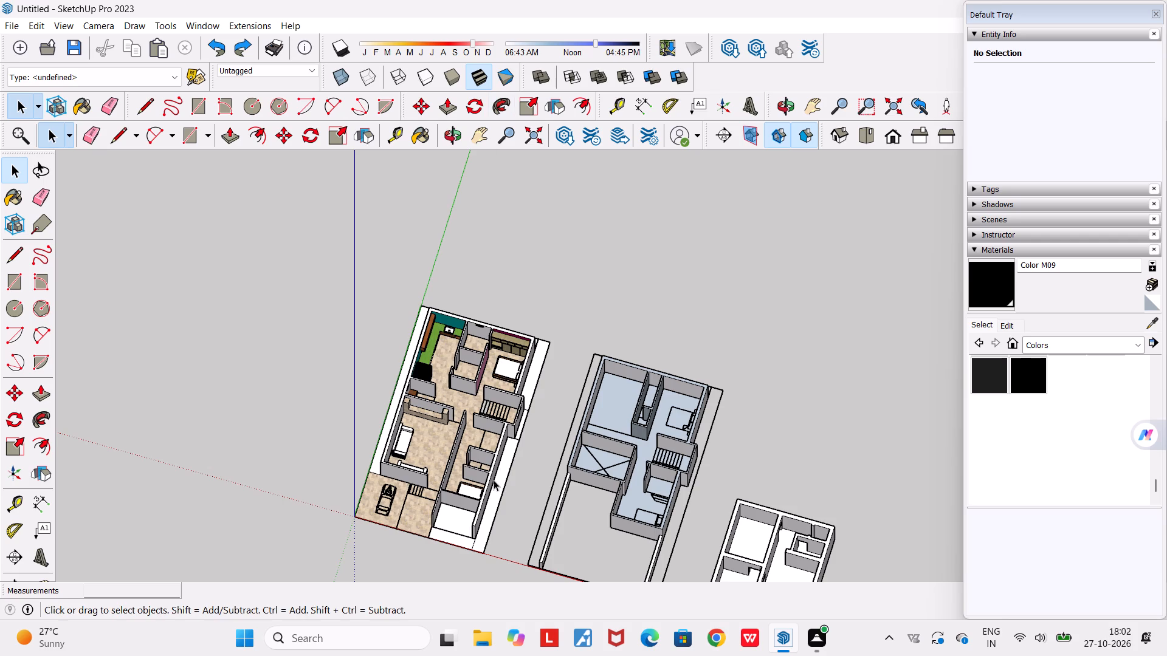
pyautogui.moveTo(470, 571); pyautogui.dragTo(549, 596, button='middle')
pyautogui.scroll(4, 510, 555)
pyautogui.scroll(-4, 507, 528)
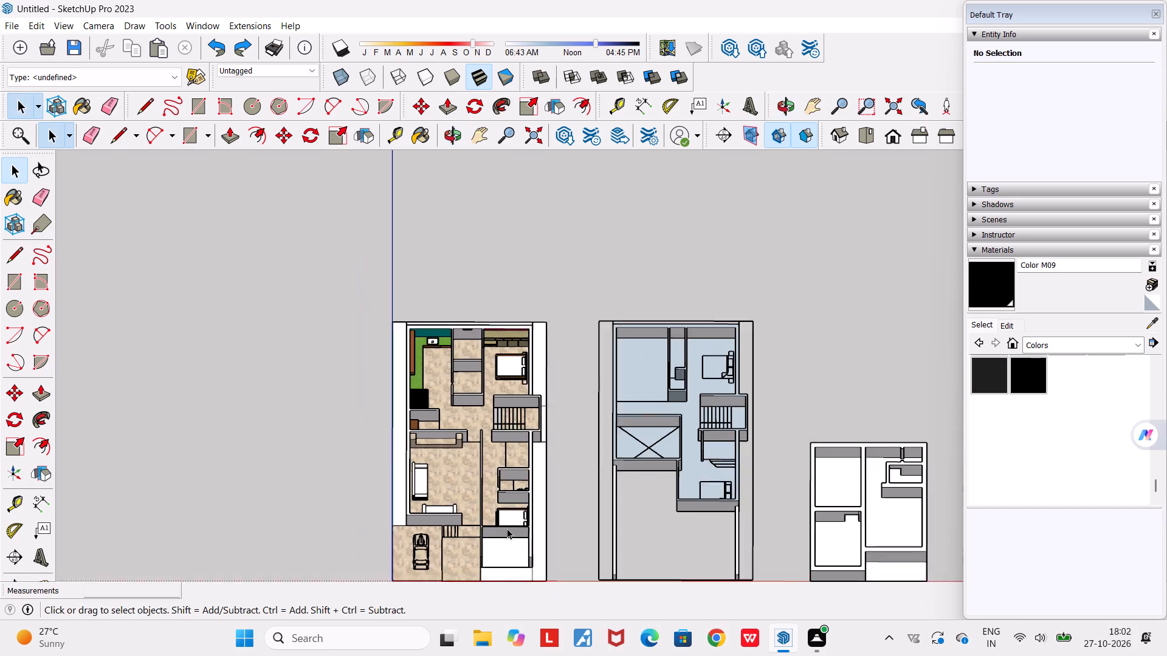
pyautogui.moveTo(497, 545); pyautogui.dragTo(449, 626, button='middle')
pyautogui.scroll(4, 458, 547)
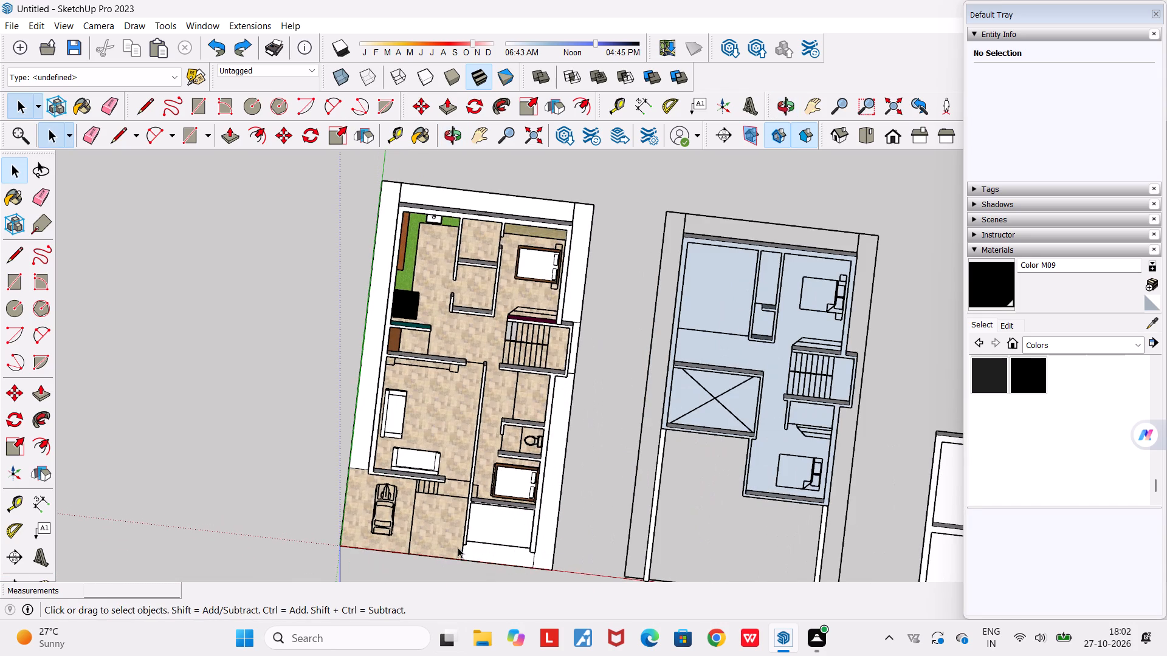
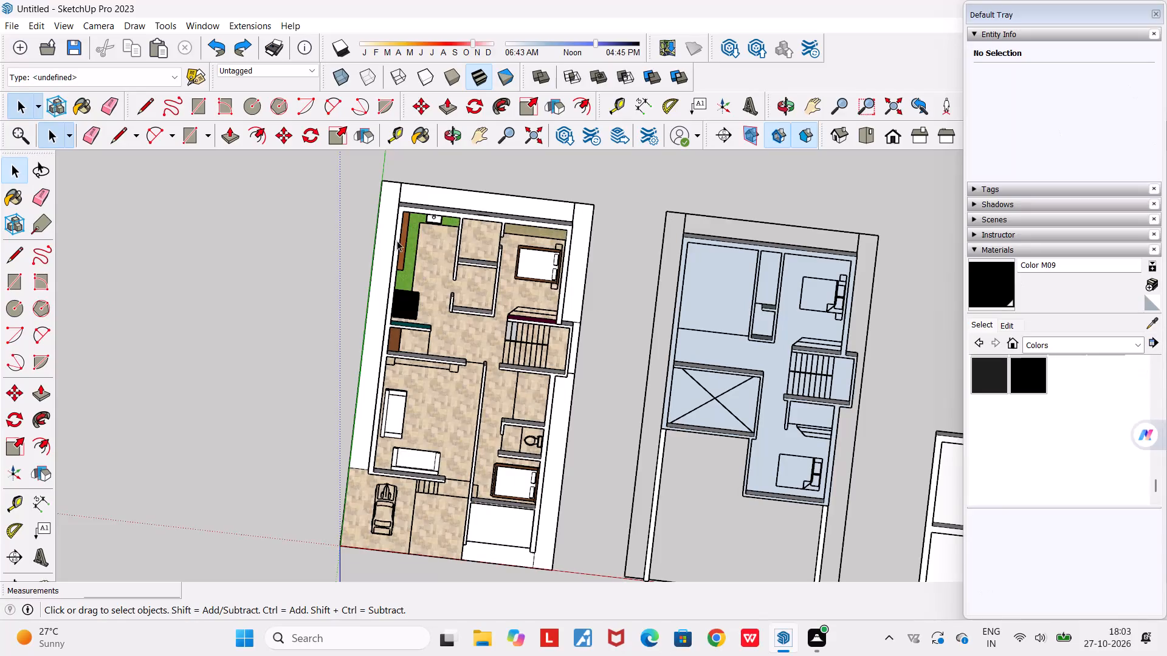
# Examine the furnished floor's room layout beside the blue-floored model from frontal, angled and near top-down views.
pyautogui.moveTo(621, 476); pyautogui.dragTo(723, 354, button='middle')
pyautogui.scroll(-10, 723, 354)
pyautogui.moveTo(675, 468); pyautogui.dragTo(603, 488, button='middle')
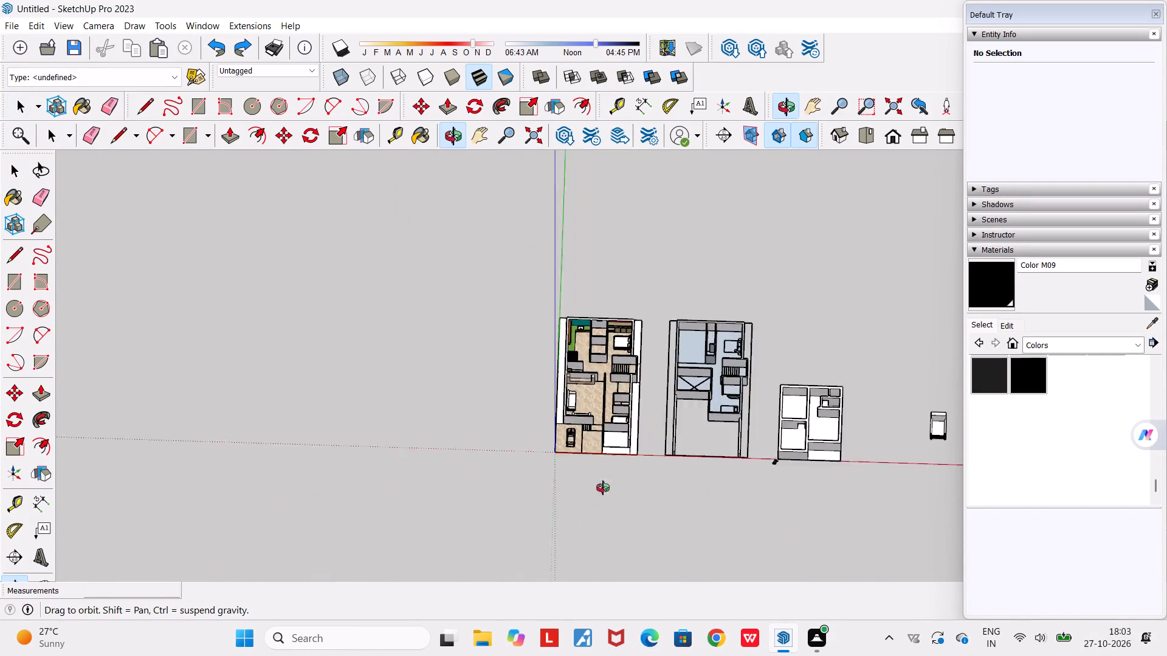
pyautogui.moveTo(603, 488); pyautogui.dragTo(342, 394, button='middle')
pyautogui.scroll(8, 481, 403)
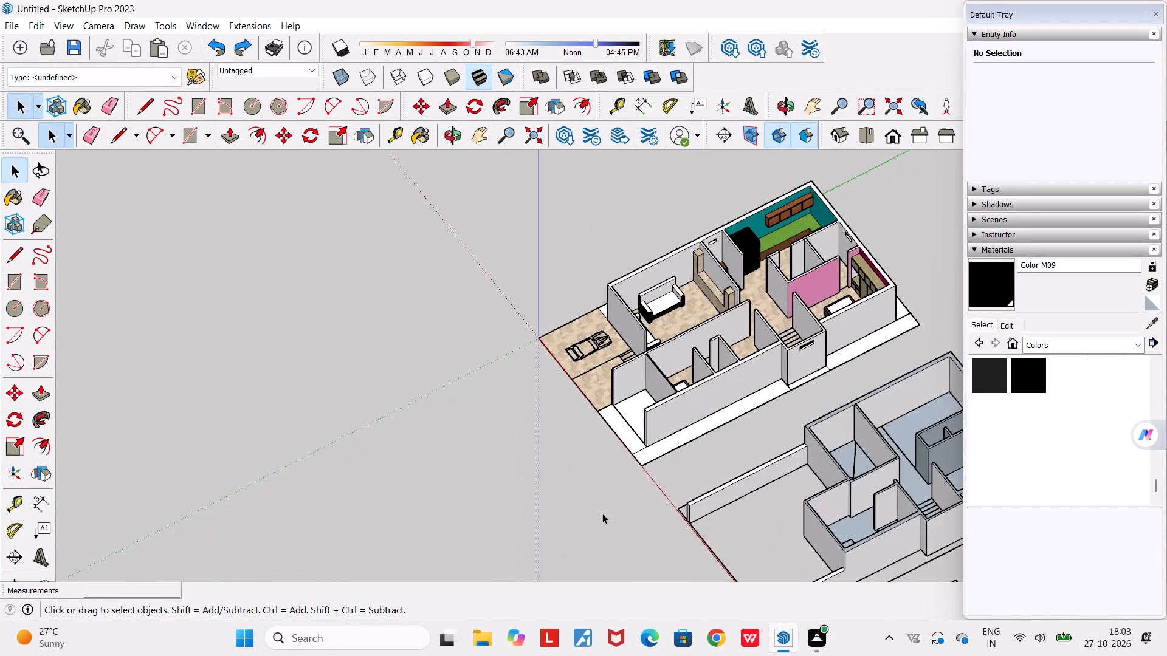
pyautogui.moveTo(695, 558); pyautogui.dragTo(976, 558, button='middle')
pyautogui.scroll(-2, 976, 558)
pyautogui.moveTo(652, 456); pyautogui.dragTo(652, 547, button='middle')
pyautogui.scroll(-2, 649, 544)
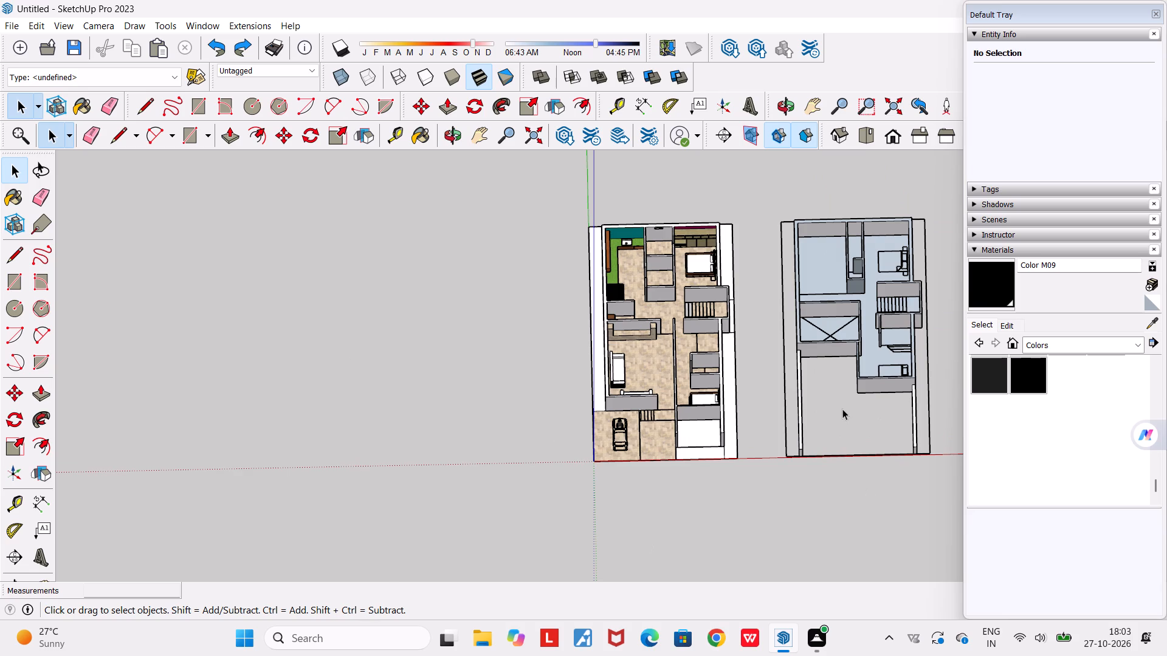
pyautogui.moveTo(845, 440); pyautogui.dragTo(752, 463, button='middle')
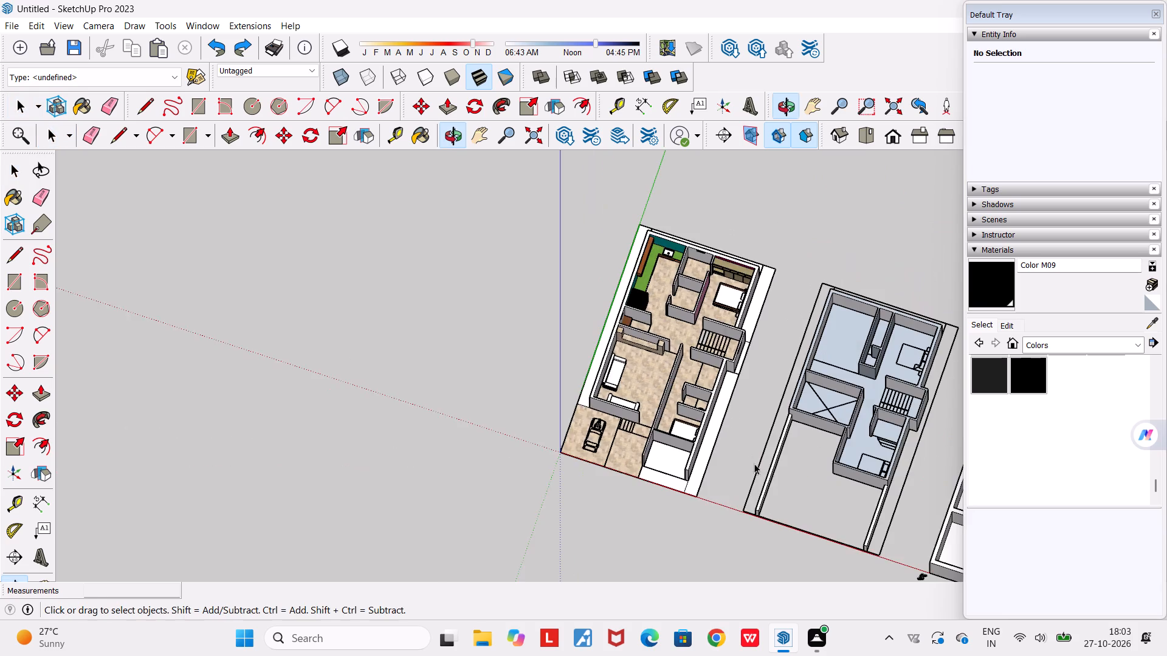
pyautogui.scroll(3, 765, 469)
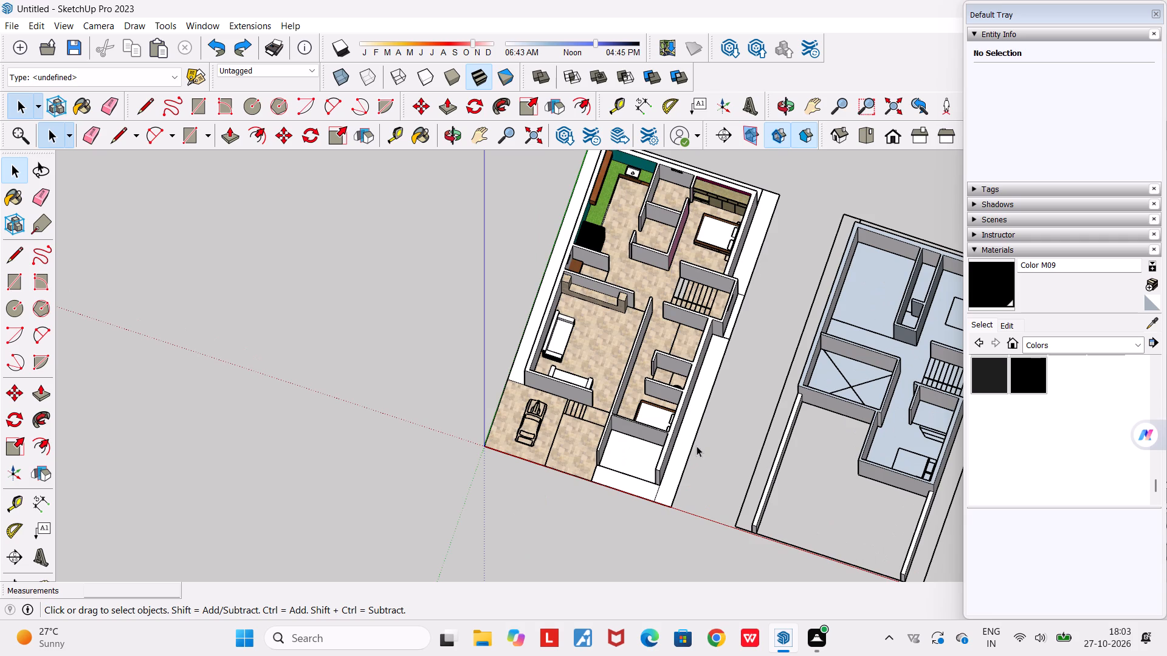
pyautogui.scroll(1, 697, 446)
pyautogui.scroll(-1, 697, 446)
pyautogui.scroll(3, 676, 306)
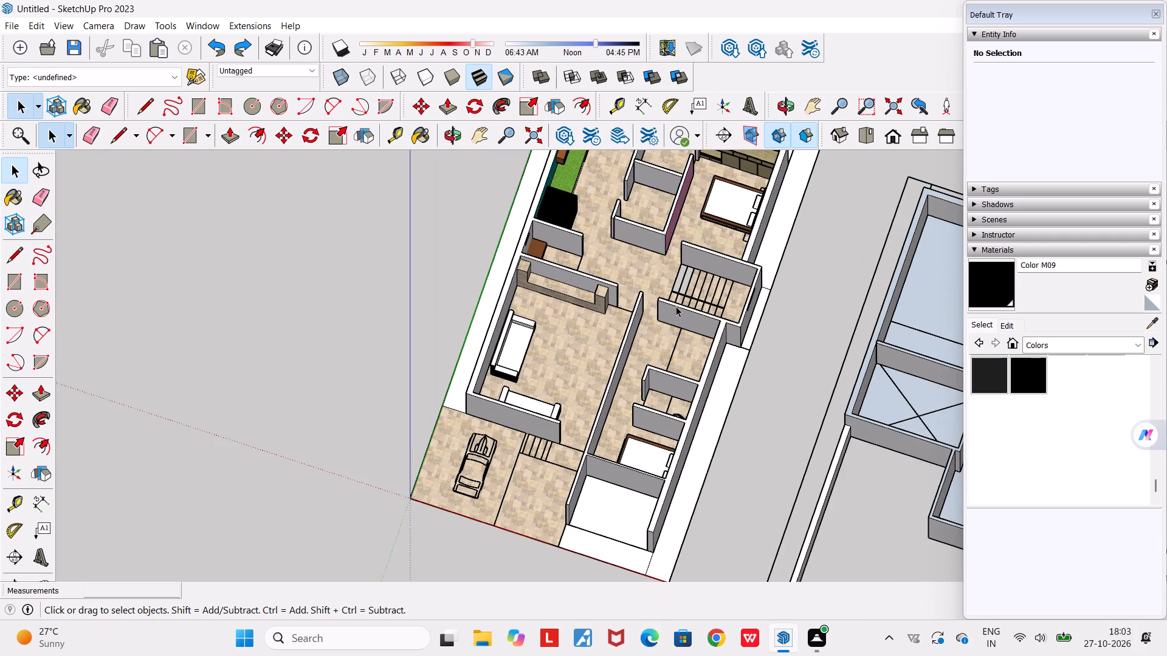
pyautogui.scroll(-3, 676, 306)
pyautogui.moveTo(670, 350); pyautogui.dragTo(747, 390, button='middle')
pyautogui.scroll(-2, 747, 389)
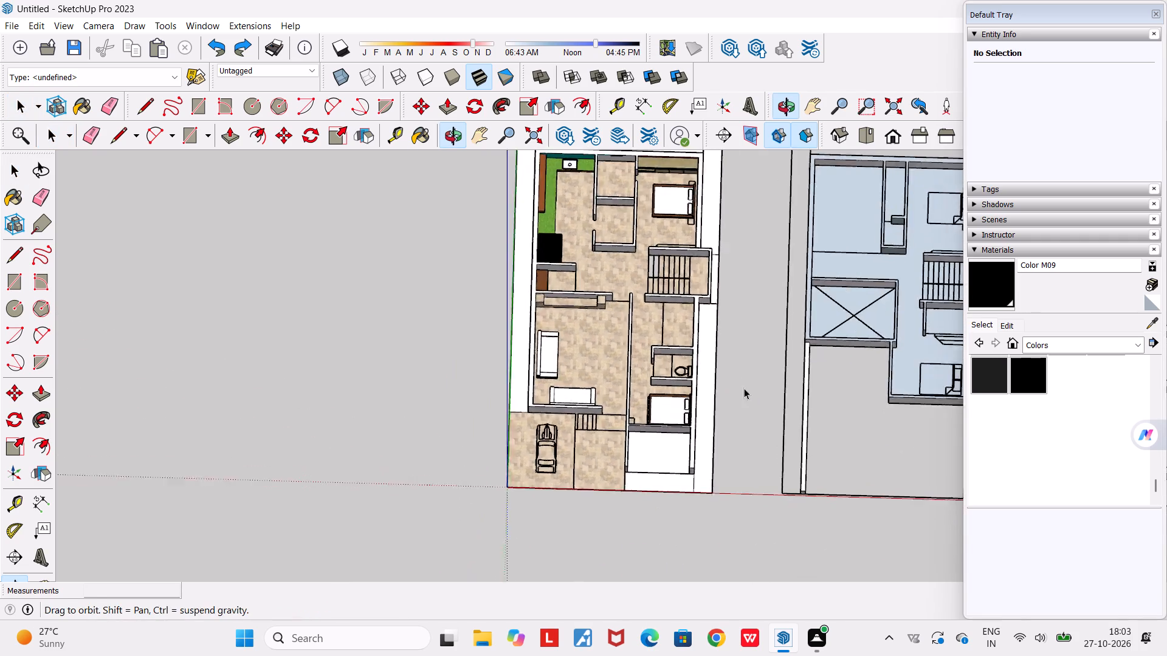
pyautogui.scroll(-2, 744, 388)
pyautogui.scroll(-4, 698, 363)
pyautogui.moveTo(691, 480); pyautogui.dragTo(478, 480, button='middle')
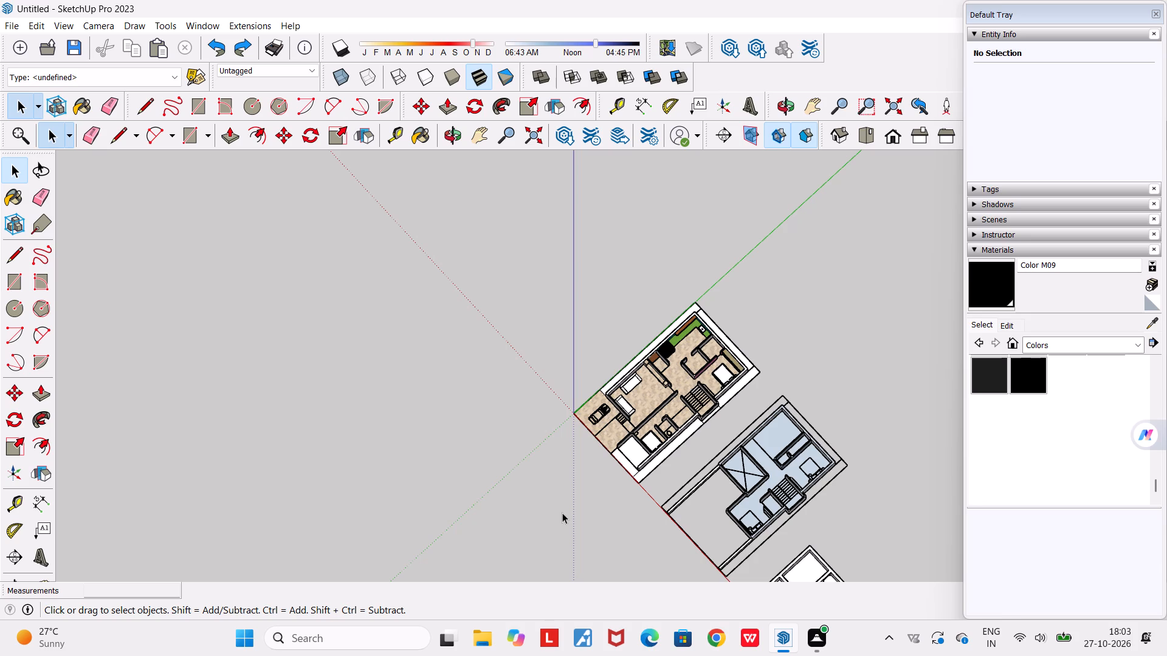
# Review the furnished floor's living area, kitchen, pink-walled bedroom and car porch from overhead and angled front views.
pyautogui.scroll(4, 582, 502)
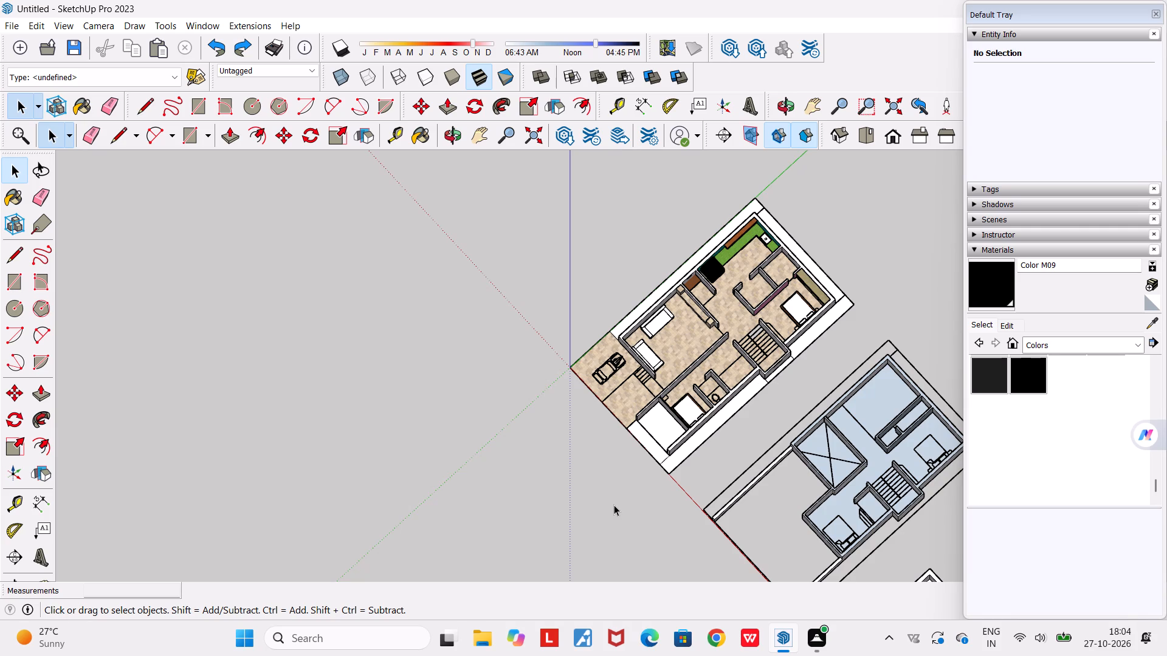
pyautogui.moveTo(615, 512); pyautogui.dragTo(797, 431, button='middle')
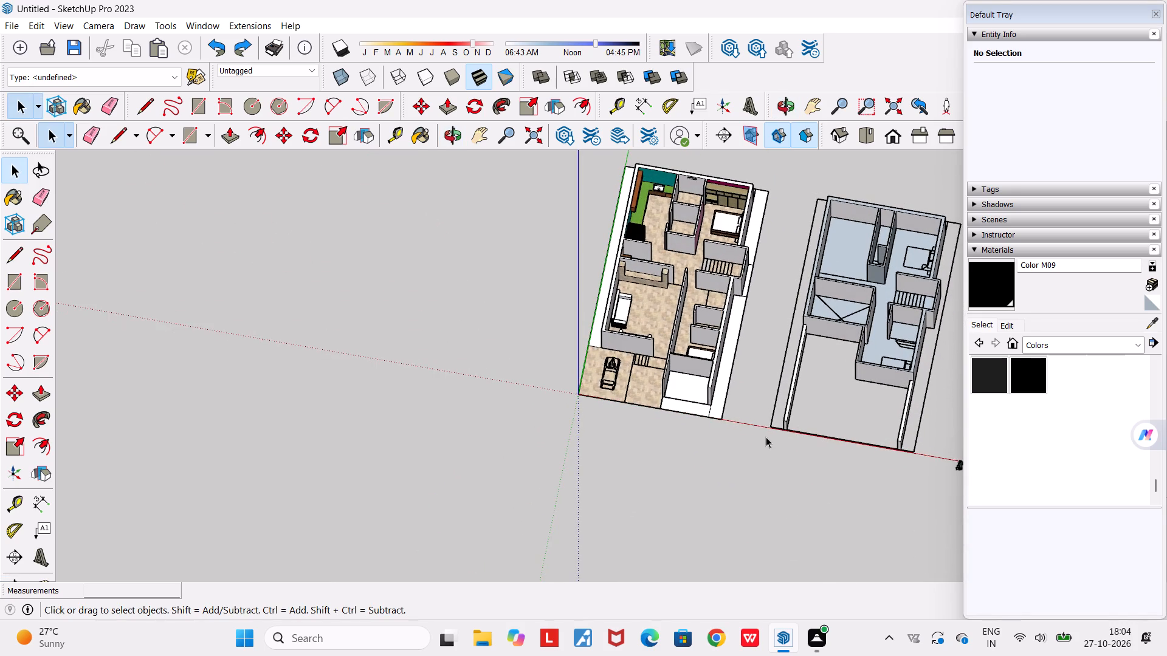
pyautogui.moveTo(712, 447); pyautogui.dragTo(806, 472, button='middle')
pyautogui.scroll(-2, 808, 472)
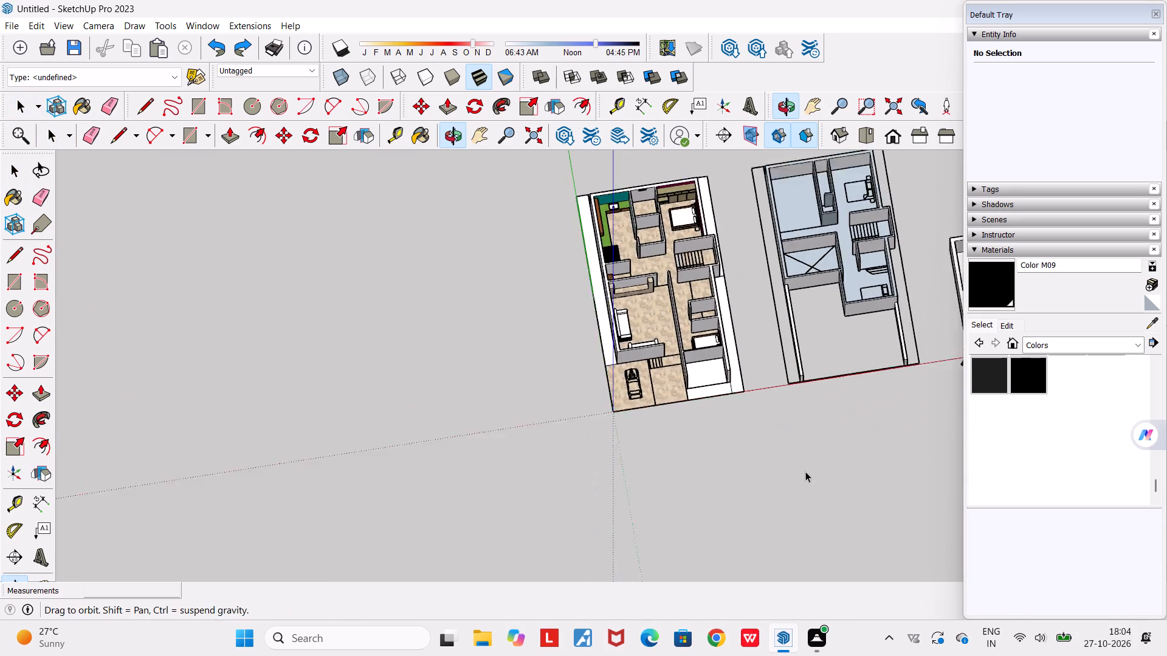
pyautogui.scroll(-1, 805, 471)
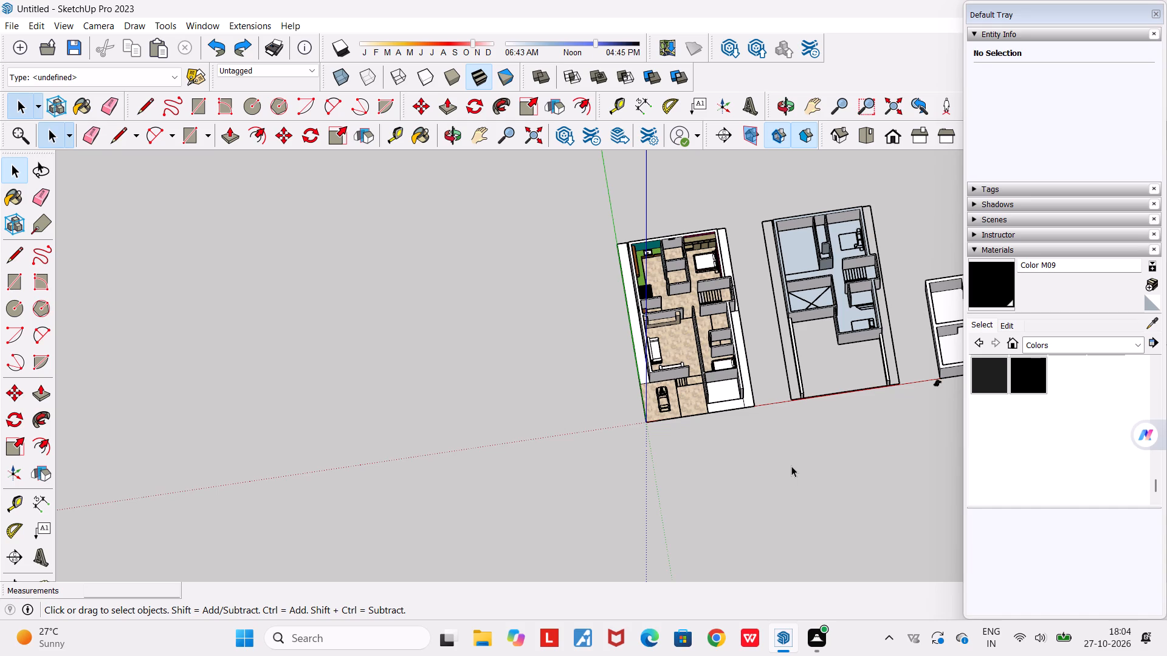
pyautogui.moveTo(776, 471); pyautogui.dragTo(678, 471, button='middle')
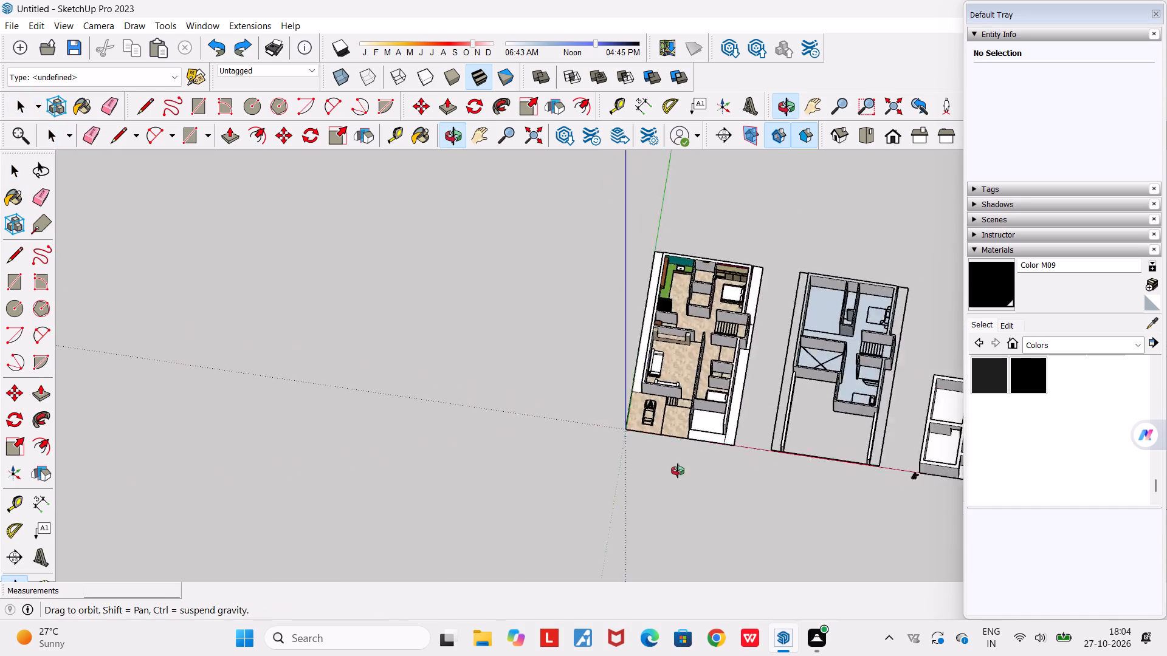
pyautogui.moveTo(678, 471); pyautogui.dragTo(525, 398, button='middle')
pyautogui.scroll(4, 664, 490)
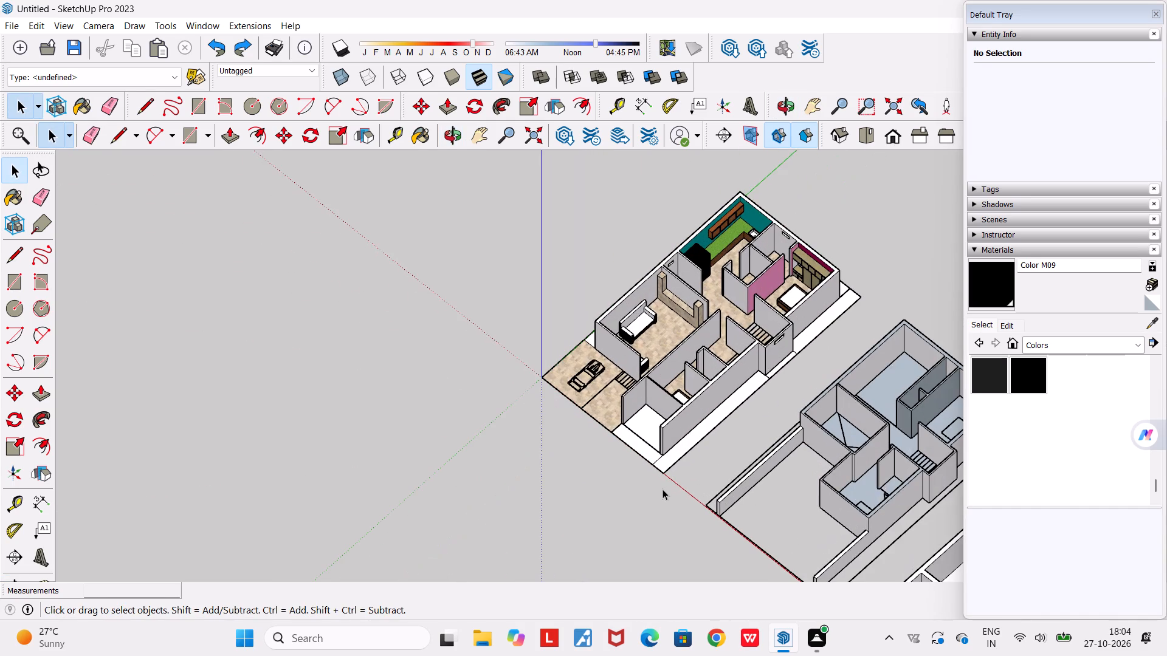
pyautogui.scroll(5, 663, 489)
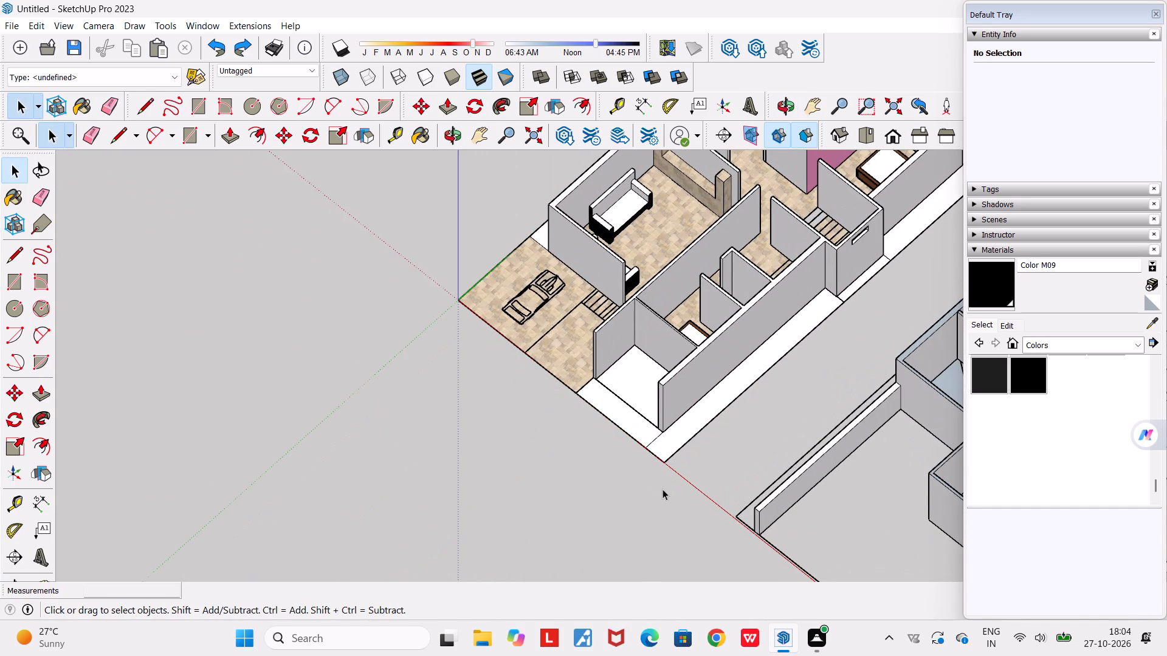
pyautogui.scroll(-4, 663, 489)
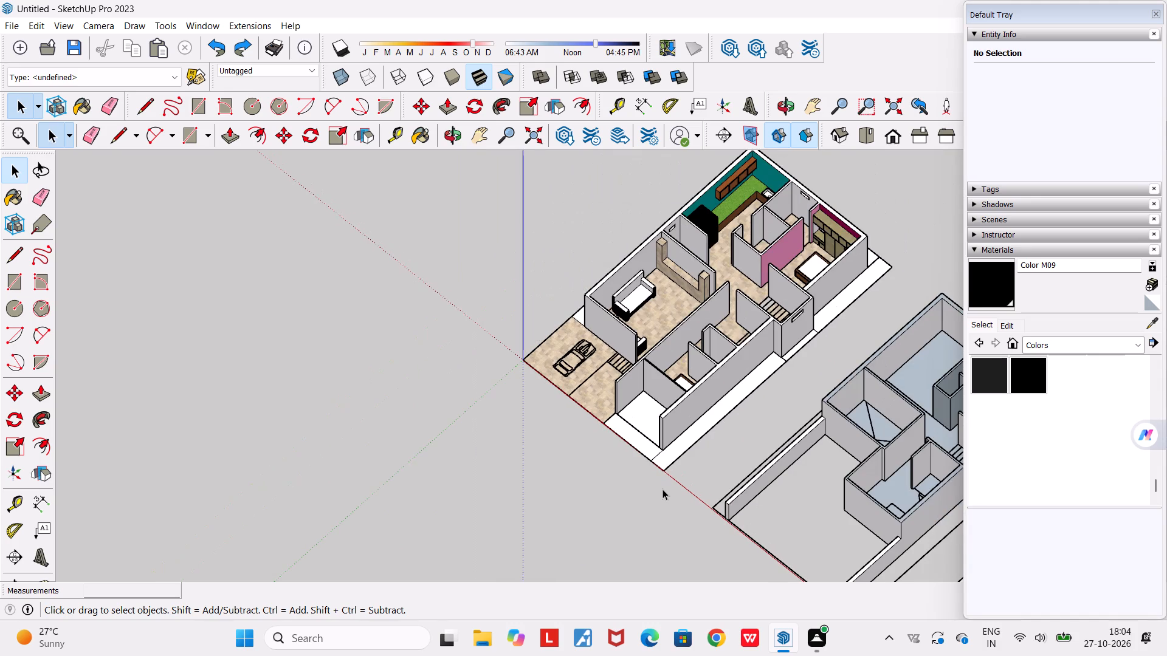
pyautogui.scroll(-3, 663, 489)
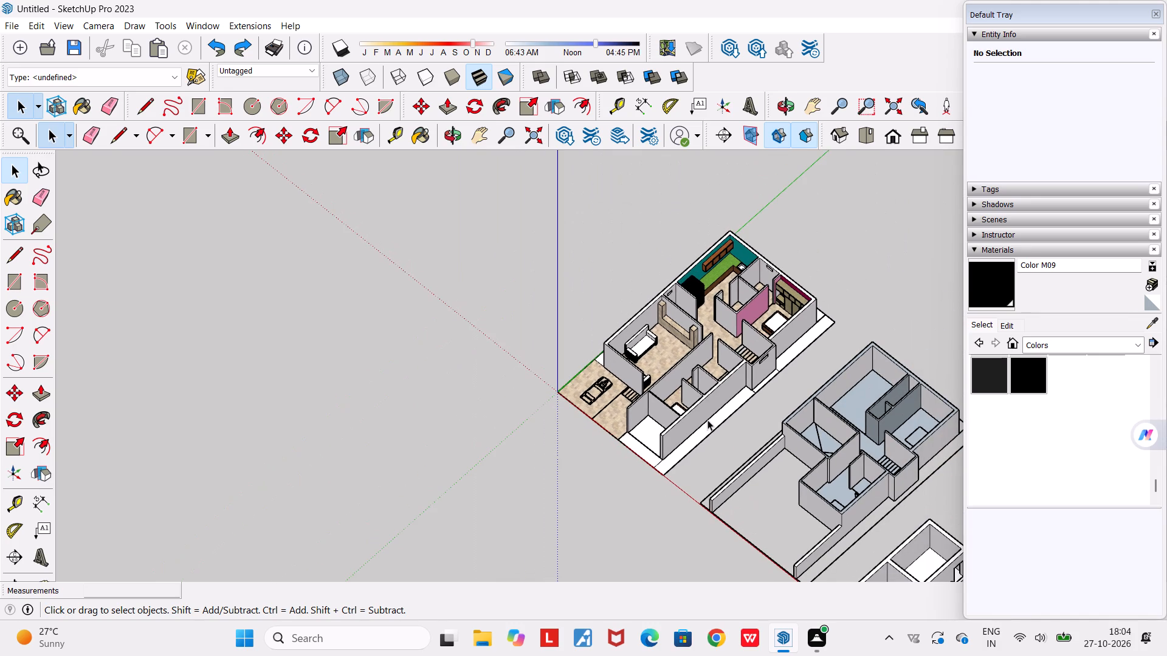
pyautogui.scroll(4, 804, 310)
pyautogui.moveTo(749, 426); pyautogui.dragTo(719, 436, button='middle')
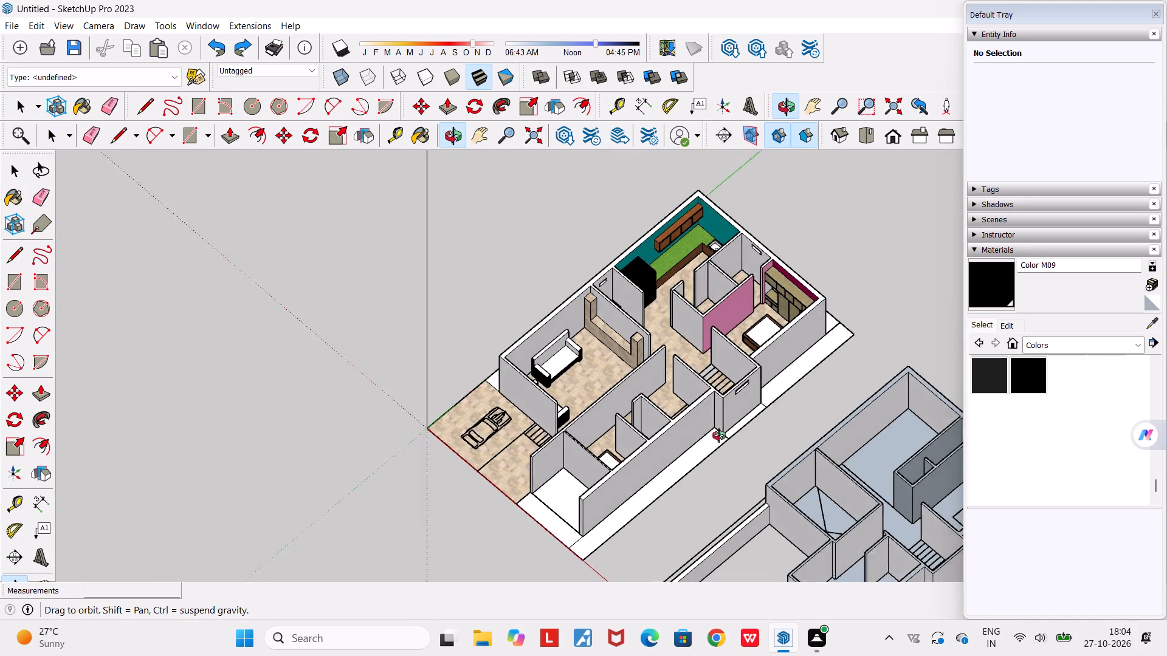
# Examine the furnished floor and the neighbouring floor models from the rear and the stairwell side.
pyautogui.moveTo(719, 436); pyautogui.dragTo(372, 421, button='middle')
pyautogui.scroll(-4, 372, 421)
pyautogui.moveTo(694, 528); pyautogui.dragTo(568, 541, button='middle')
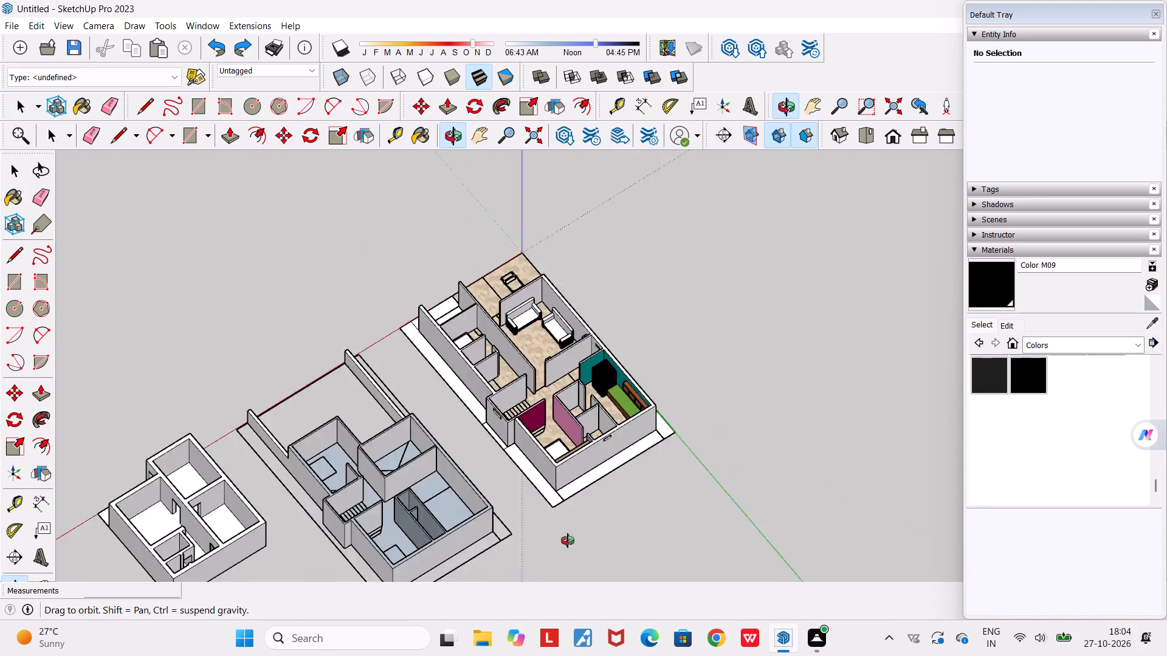
pyautogui.moveTo(568, 541); pyautogui.dragTo(234, 468, button='middle')
pyautogui.scroll(-4, 234, 468)
pyautogui.moveTo(384, 501); pyautogui.dragTo(886, 480, button='middle')
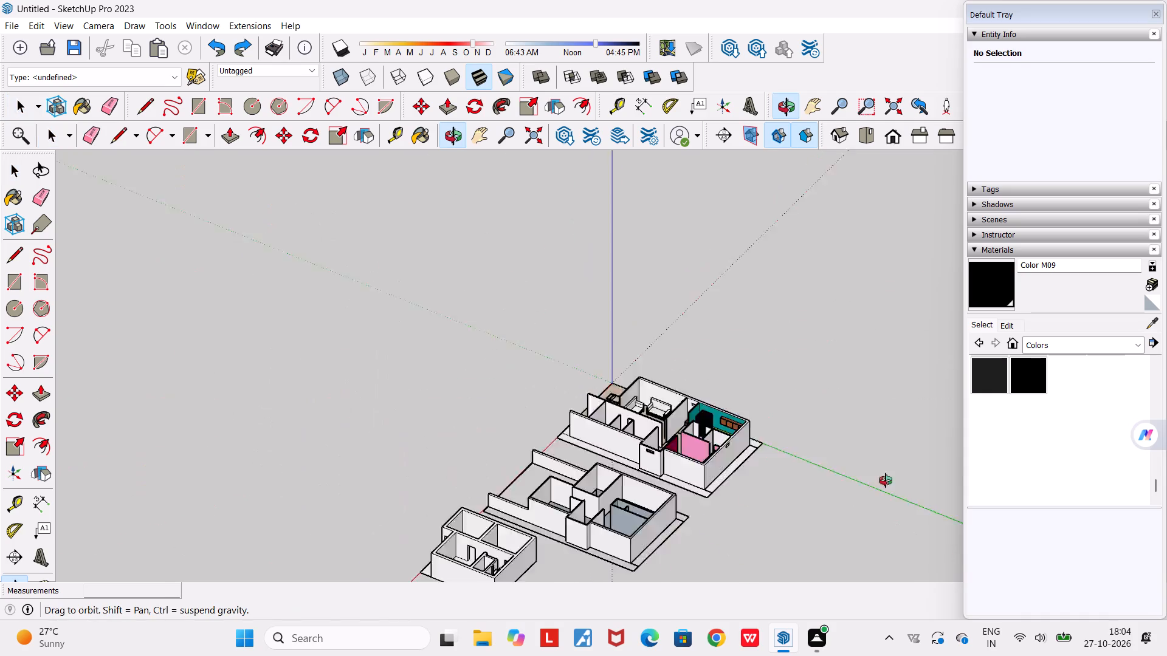
pyautogui.moveTo(886, 480); pyautogui.dragTo(1003, 461, button='middle')
pyautogui.scroll(-4, 1003, 461)
pyautogui.moveTo(861, 506); pyautogui.dragTo(935, 604, button='middle')
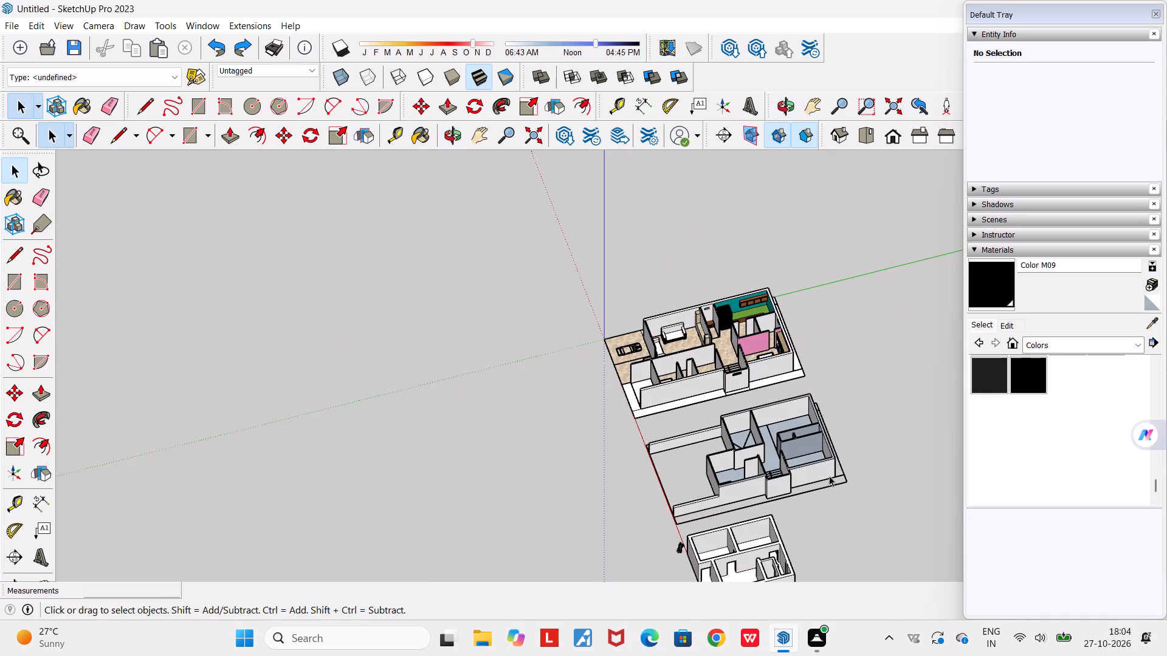
# Erase the stray vertical edge and the duplicate ground-strip line at the projecting stairwell's corner nearer the car porch.
pyautogui.scroll(4, 648, 428)
pyautogui.moveTo(648, 428); pyautogui.dragTo(847, 461, button='middle')
pyautogui.scroll(1, 788, 225)
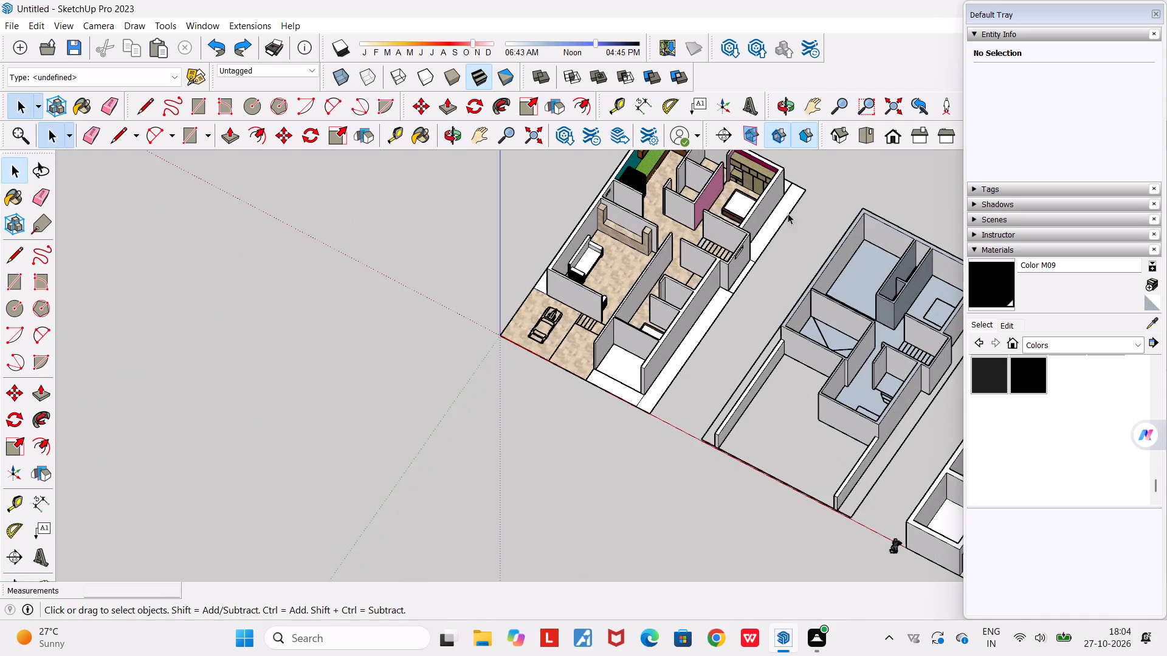
pyautogui.scroll(7, 791, 159)
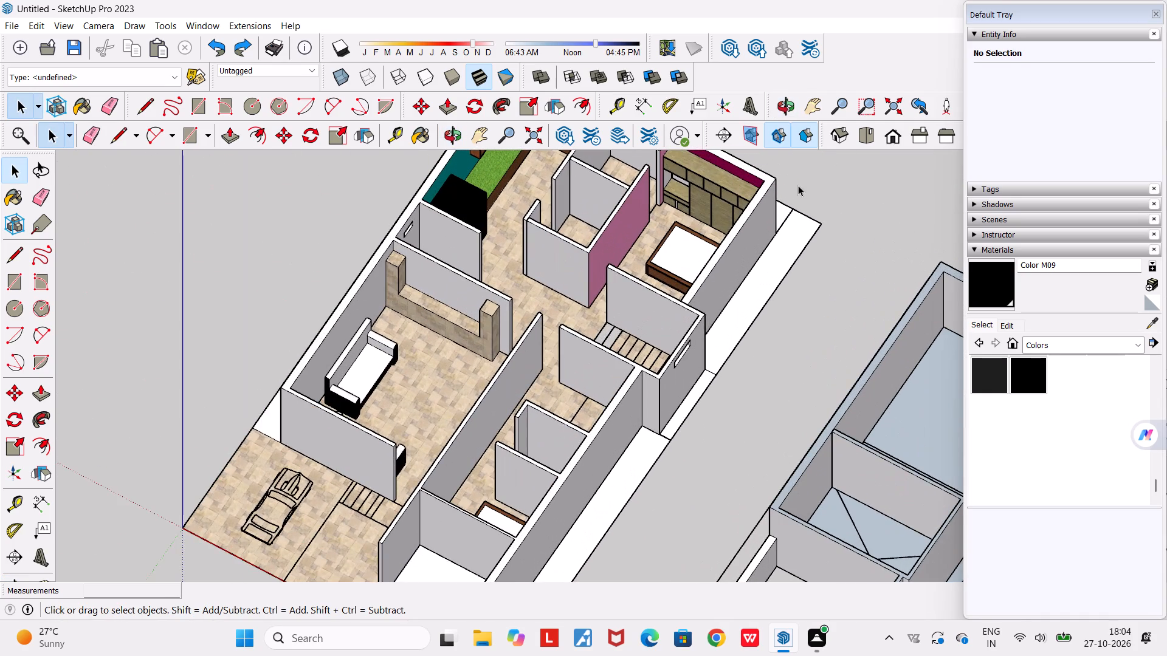
pyautogui.moveTo(794, 183); pyautogui.dragTo(613, 118, button='middle')
pyautogui.scroll(8, 610, 431)
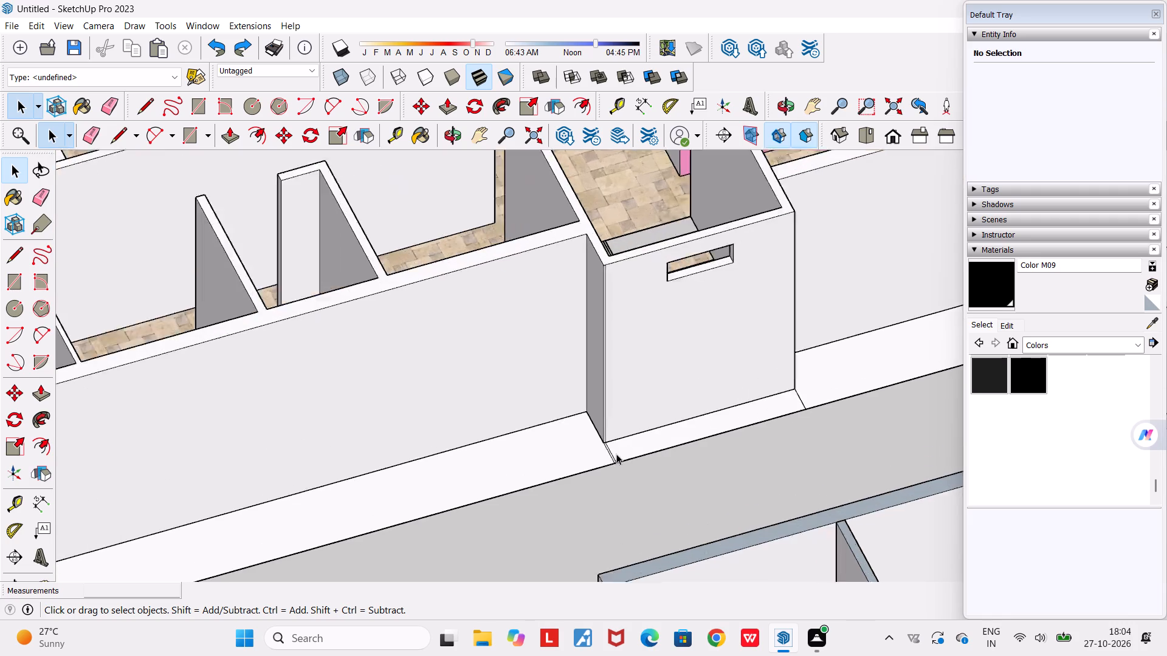
pyautogui.scroll(15, 616, 454)
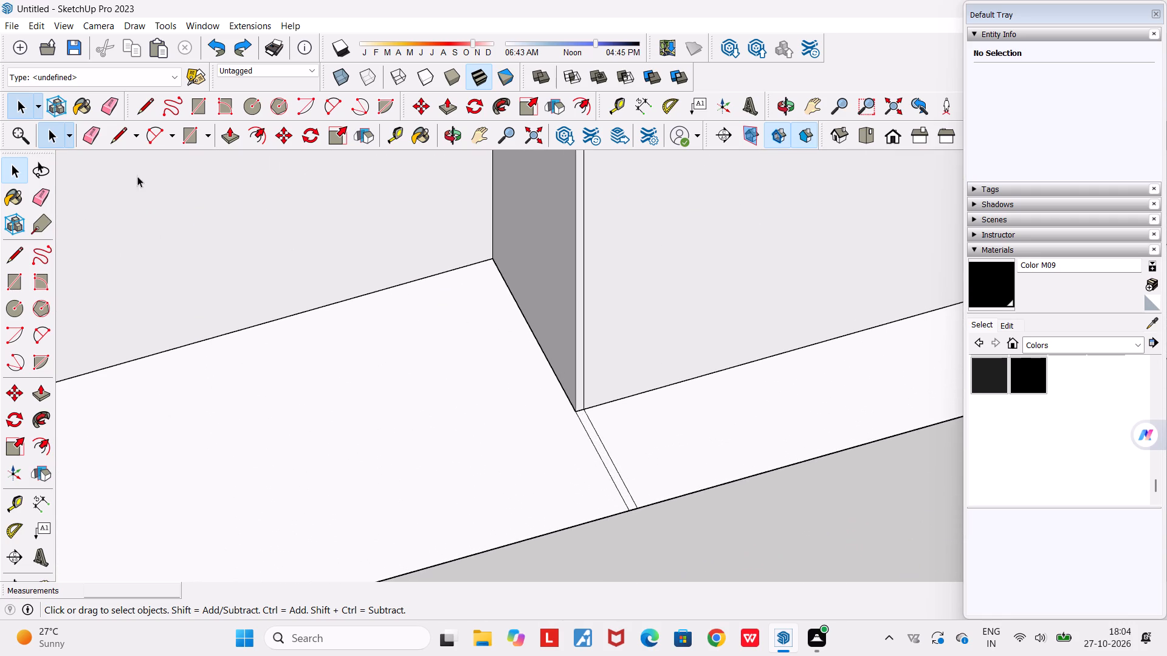
pyautogui.click(97, 132)
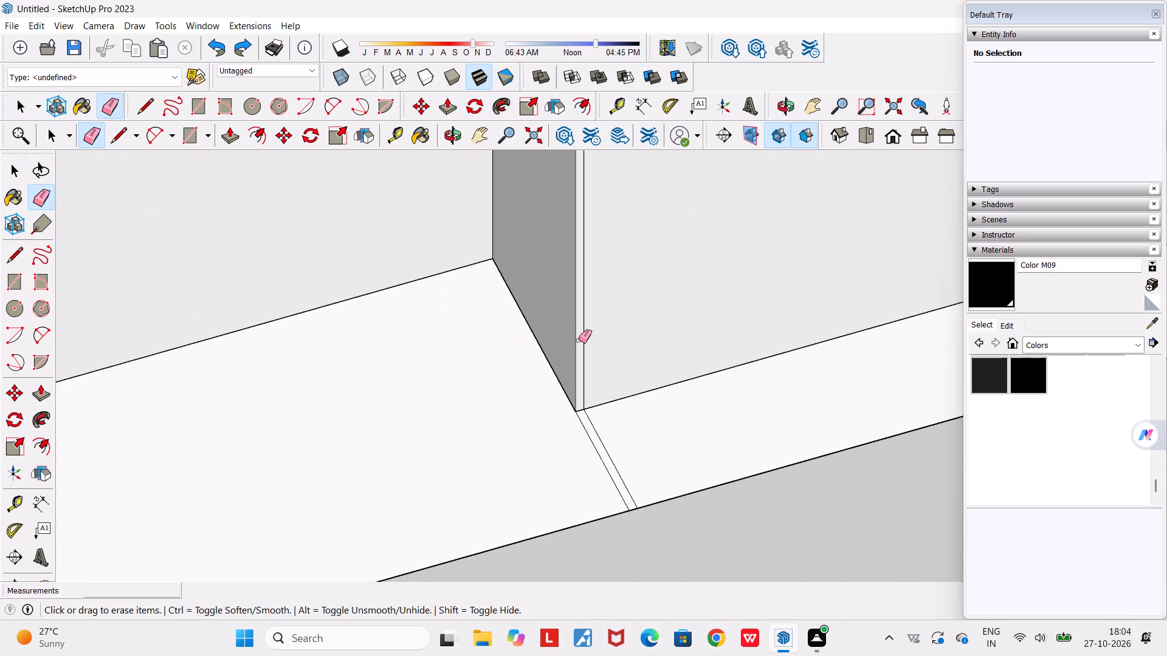
pyautogui.click(585, 344)
pyautogui.click(613, 459)
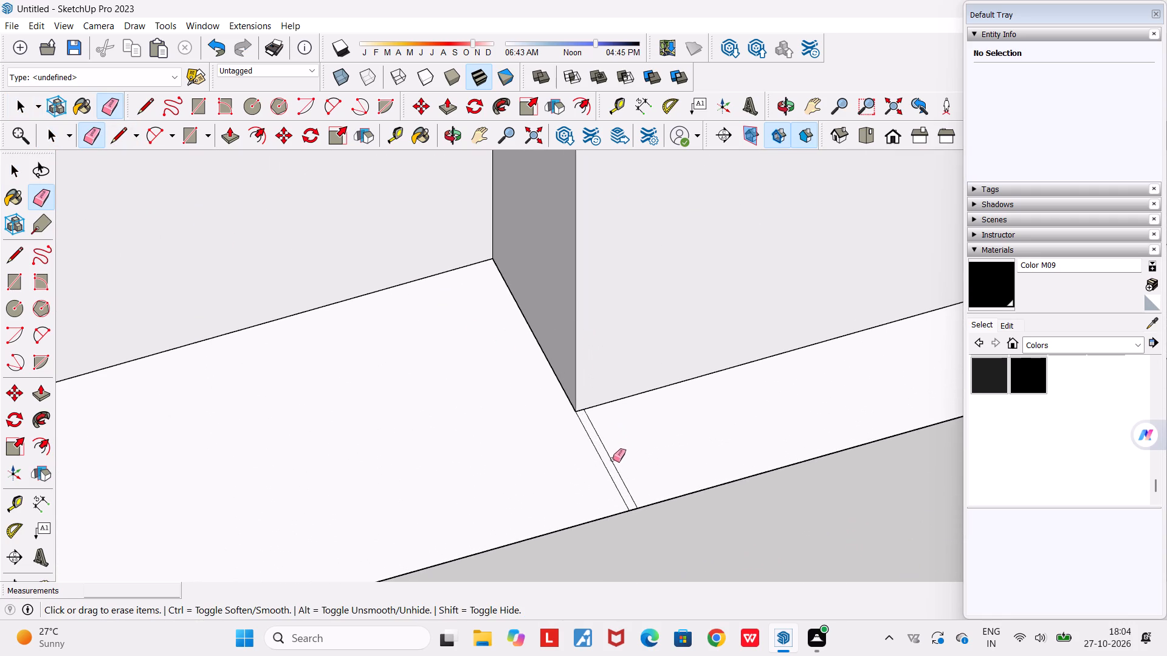
# Erase the duplicate line on the white ground strip at the projecting stairwell's other outer corner.
pyautogui.scroll(-20, 596, 449)
pyautogui.scroll(8, 766, 371)
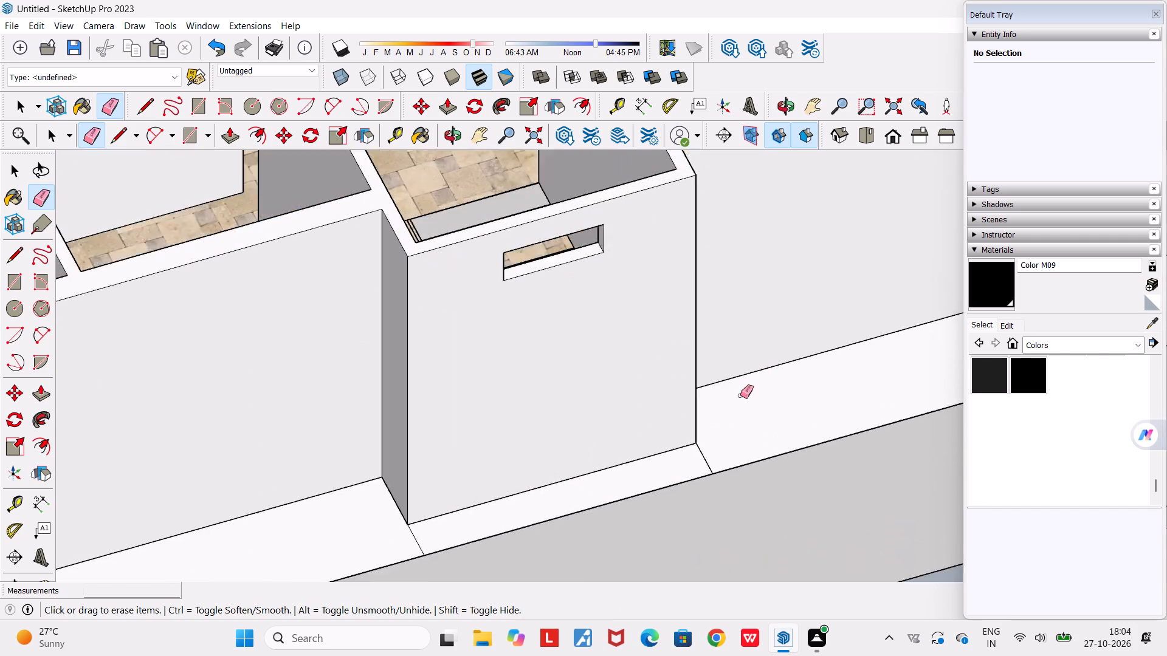
pyautogui.scroll(19, 740, 395)
pyautogui.scroll(6, 655, 435)
pyautogui.scroll(5, 734, 510)
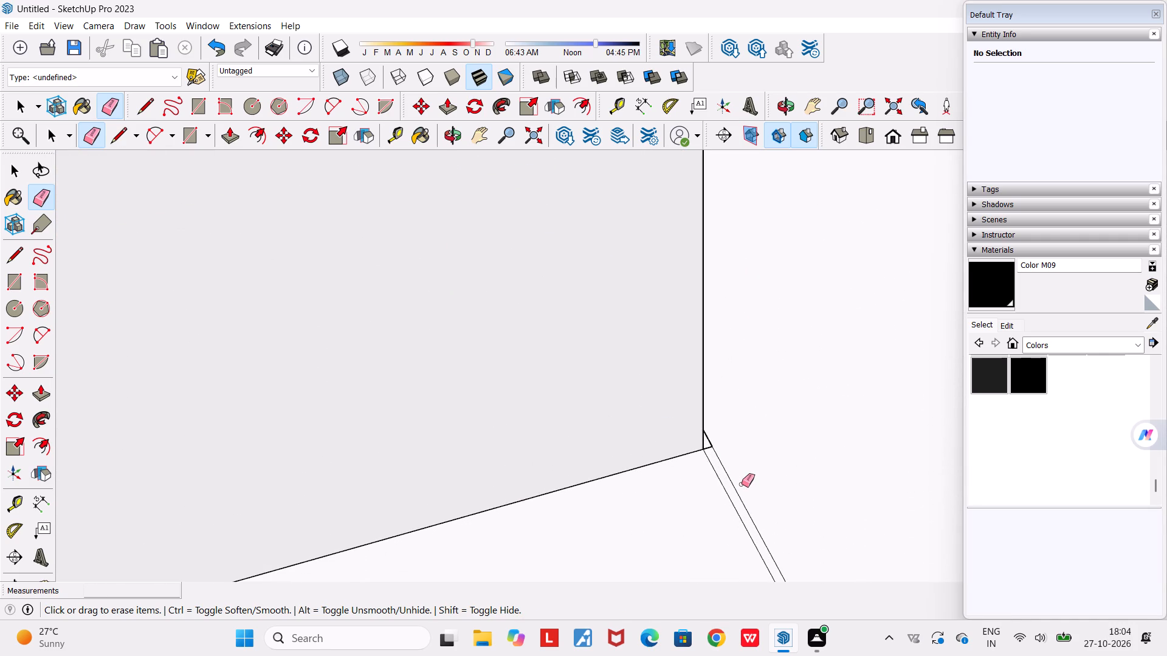
pyautogui.click(742, 484)
# Inspect the stairwell's outer corners and the furnished floor's exterior walls and ground strip from the side and front.
pyautogui.scroll(1, 737, 488)
pyautogui.scroll(-8, 742, 453)
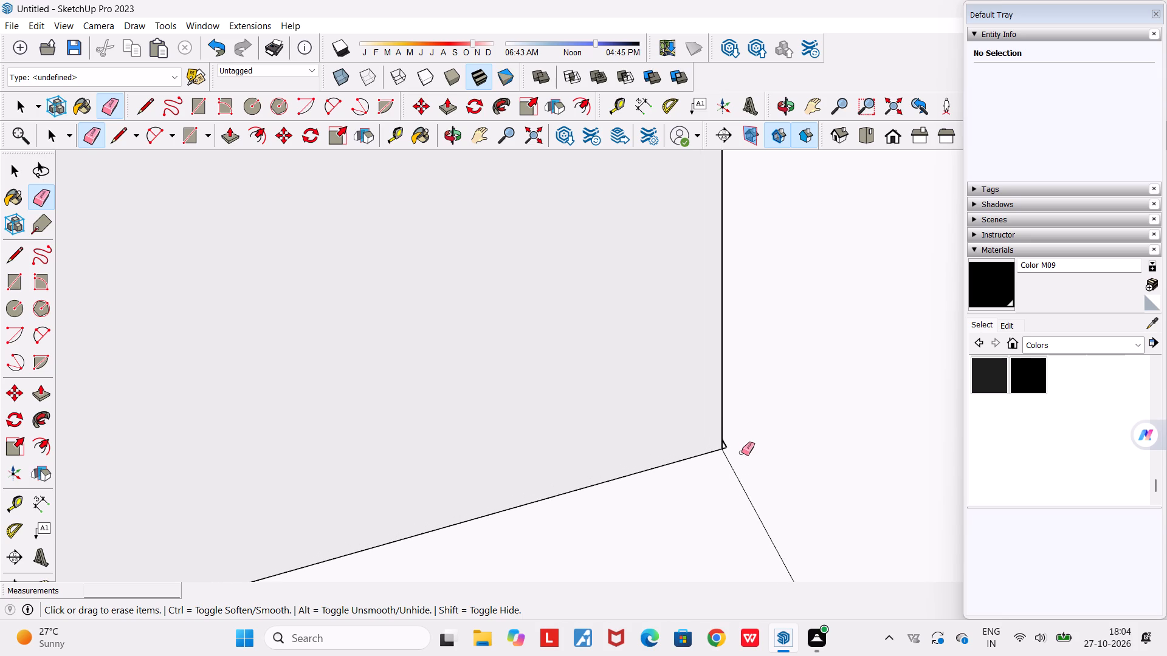
pyautogui.scroll(-20, 738, 452)
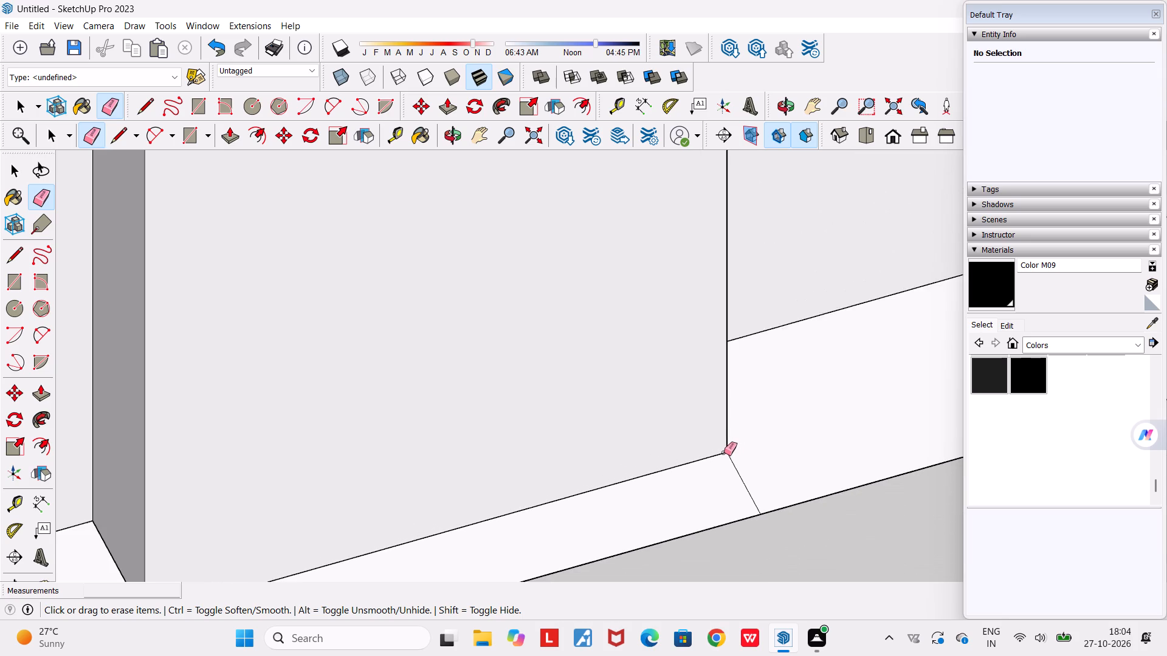
pyautogui.scroll(-12, 724, 453)
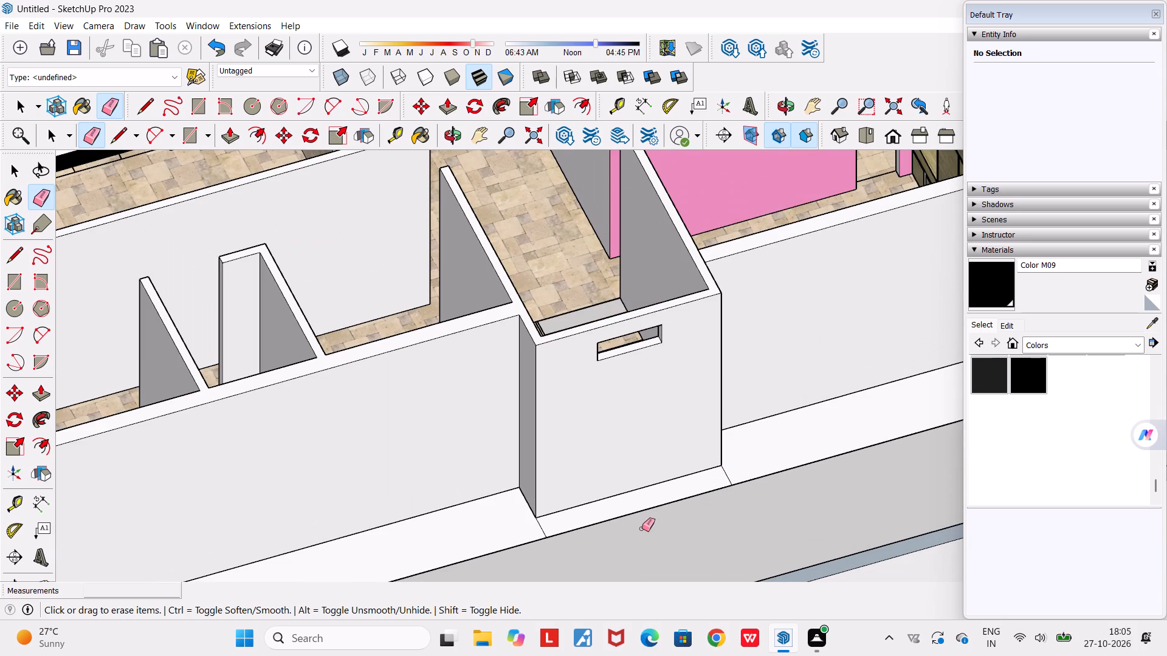
pyautogui.scroll(-6, 642, 528)
pyautogui.moveTo(627, 531); pyautogui.dragTo(594, 413, button='middle')
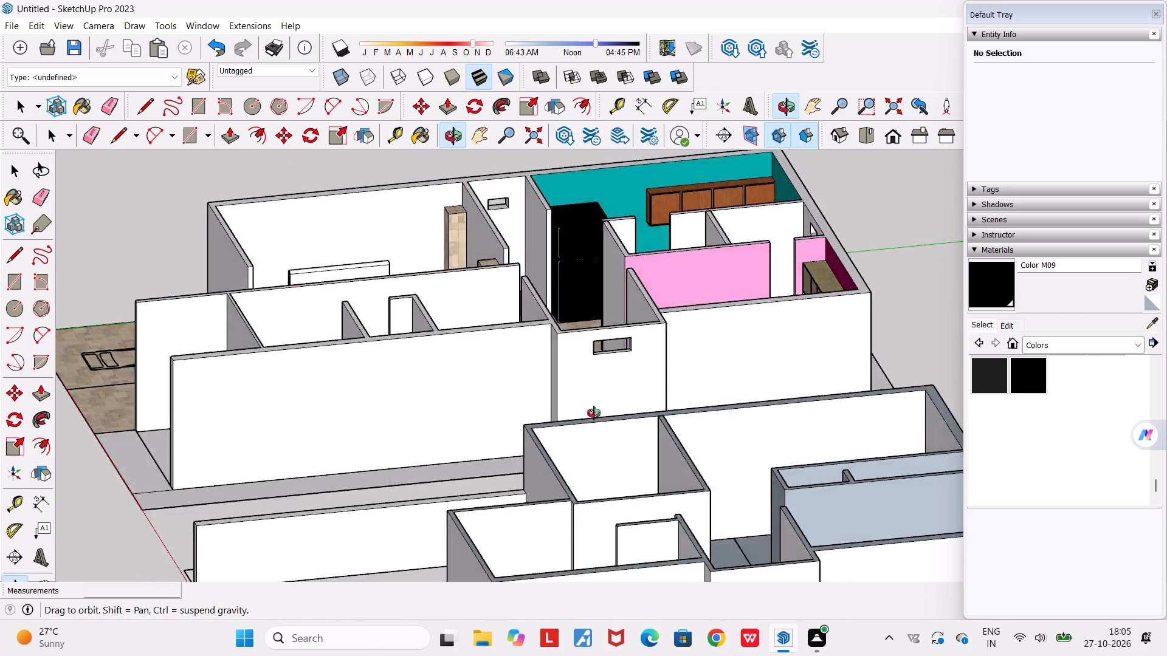
pyautogui.moveTo(594, 413); pyautogui.dragTo(897, 449, button='middle')
pyautogui.scroll(-5, 897, 449)
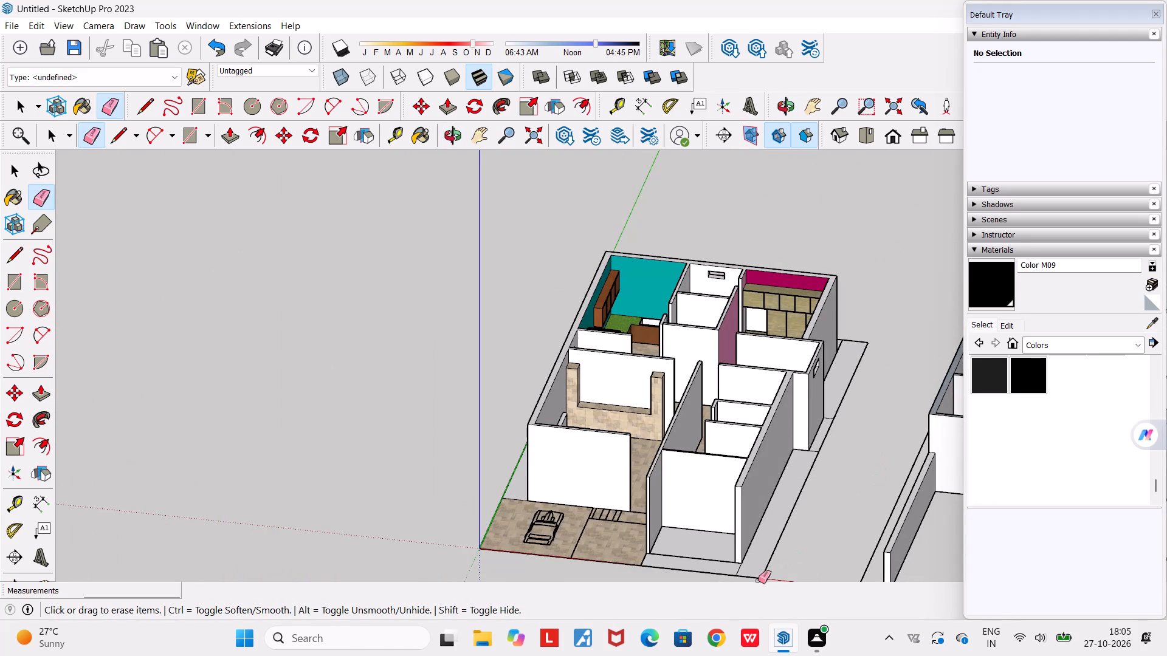
# Inspect the furnished floor's front outer corner and the dividing line across its ground strip, beside the open-fronted room next to the car porch.
pyautogui.moveTo(744, 542); pyautogui.dragTo(536, 476, button='middle')
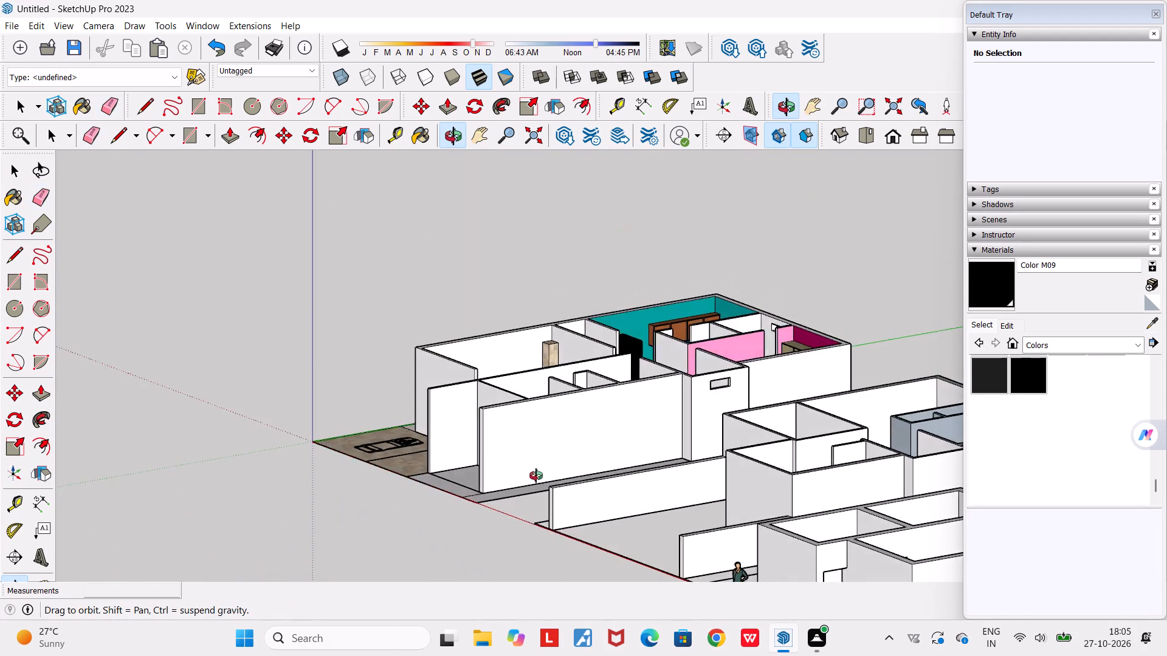
pyautogui.moveTo(536, 476); pyautogui.dragTo(611, 419, button='middle')
pyautogui.scroll(-4, 611, 419)
pyautogui.moveTo(608, 465); pyautogui.dragTo(607, 528, button='middle')
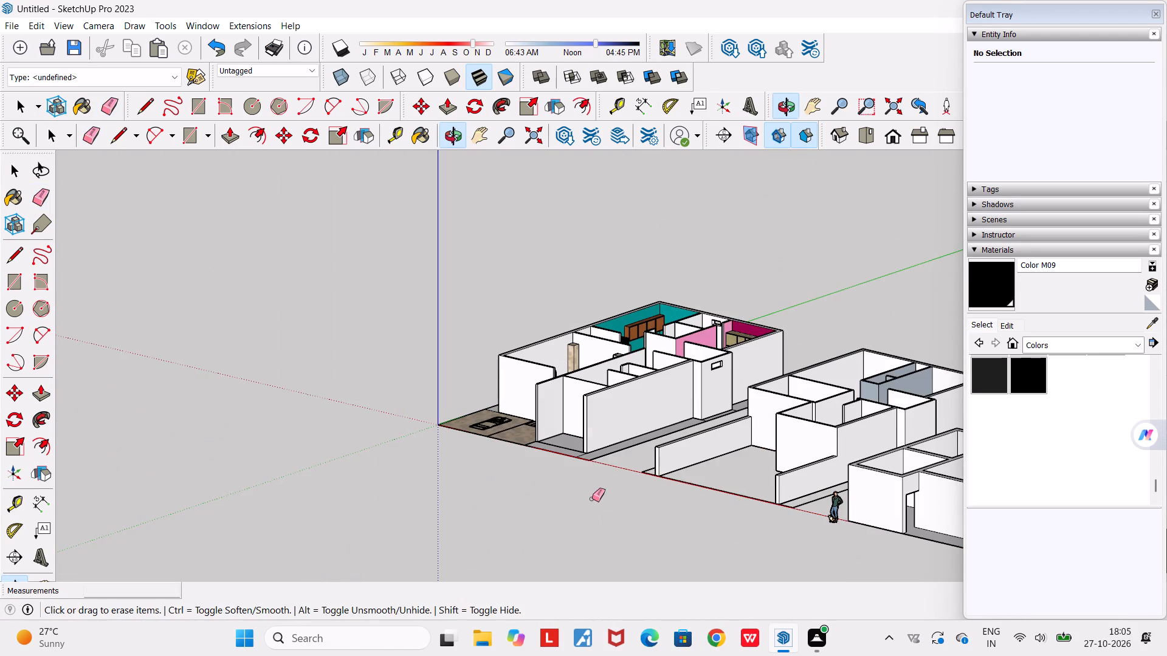
pyautogui.moveTo(592, 496); pyautogui.dragTo(592, 540, button='middle')
pyautogui.scroll(1, 577, 510)
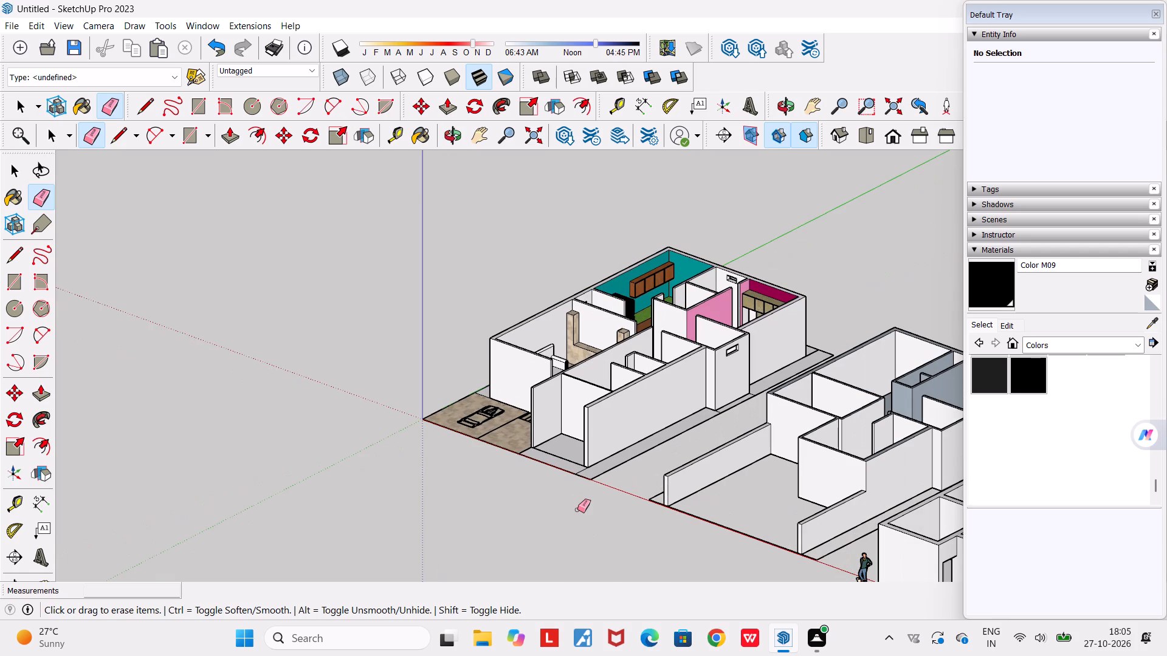
pyautogui.scroll(5, 577, 510)
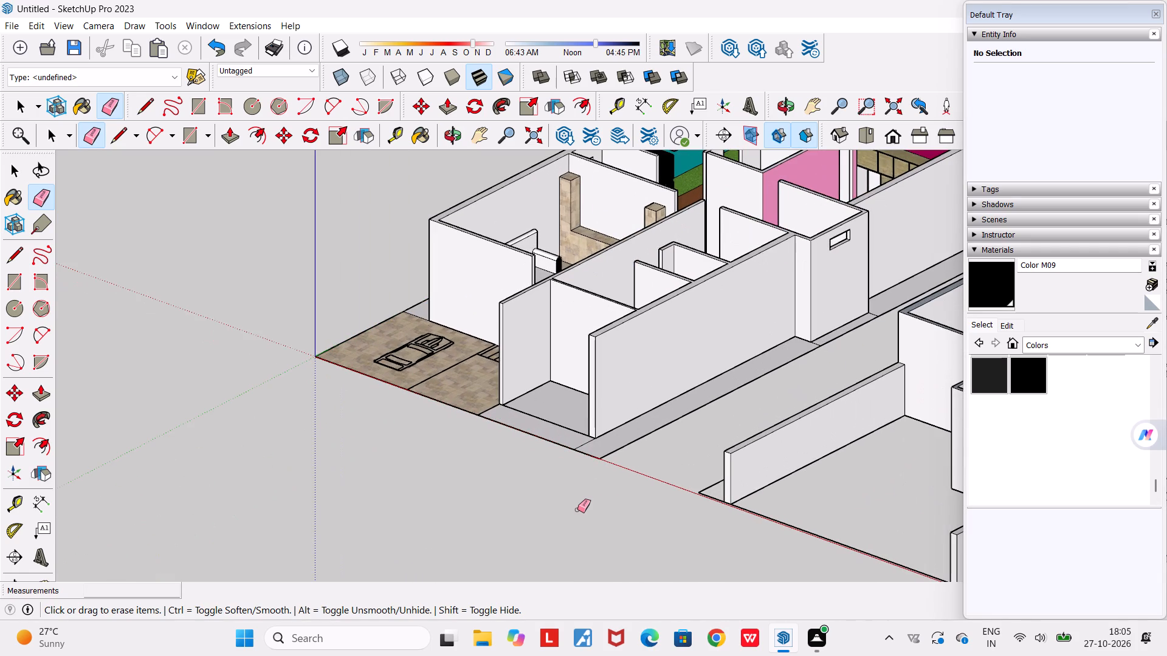
pyautogui.moveTo(587, 488); pyautogui.dragTo(580, 562, button='middle')
pyautogui.scroll(17, 576, 525)
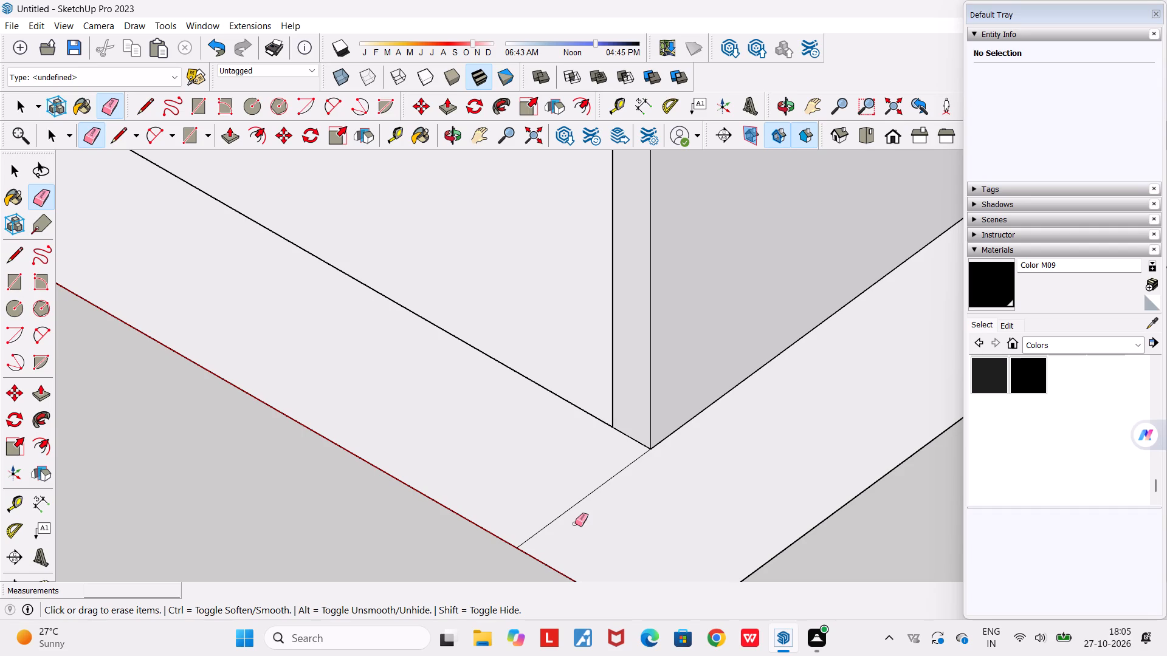
pyautogui.scroll(-13, 590, 503)
pyautogui.scroll(4, 593, 504)
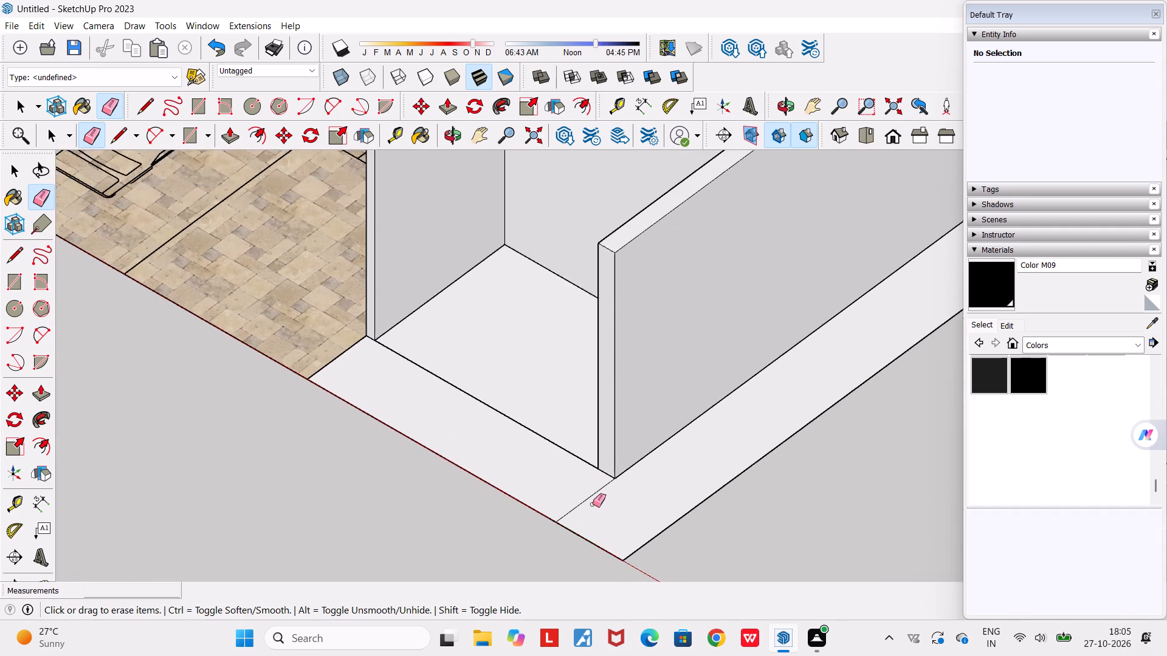
pyautogui.scroll(2, 593, 504)
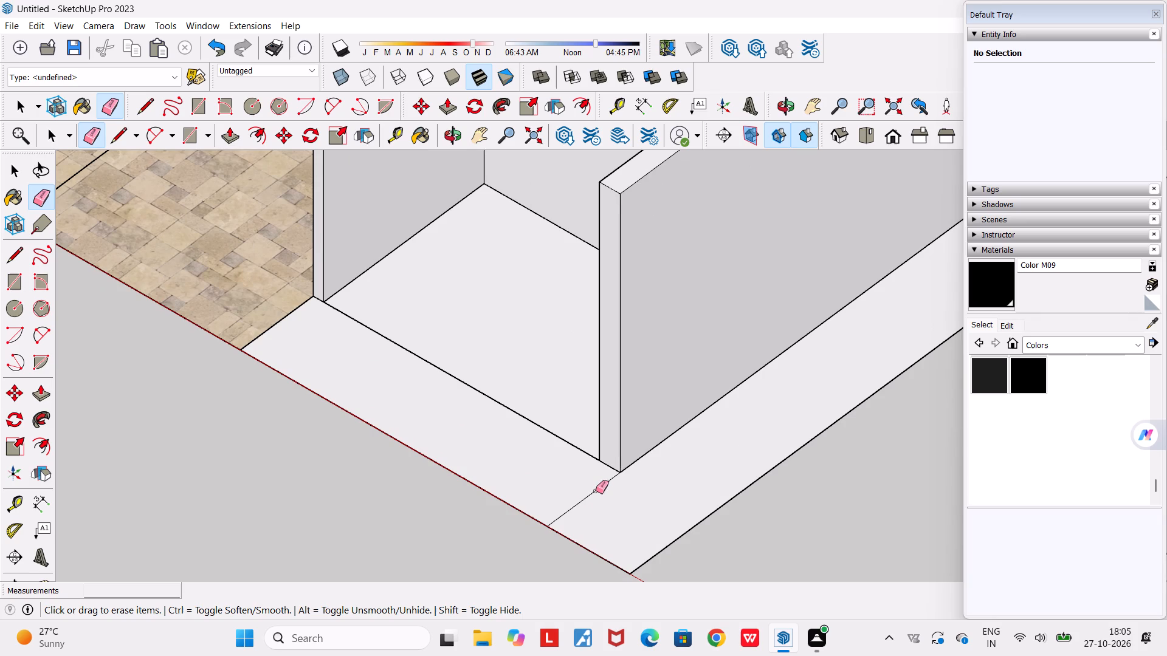
pyautogui.scroll(-5, 596, 491)
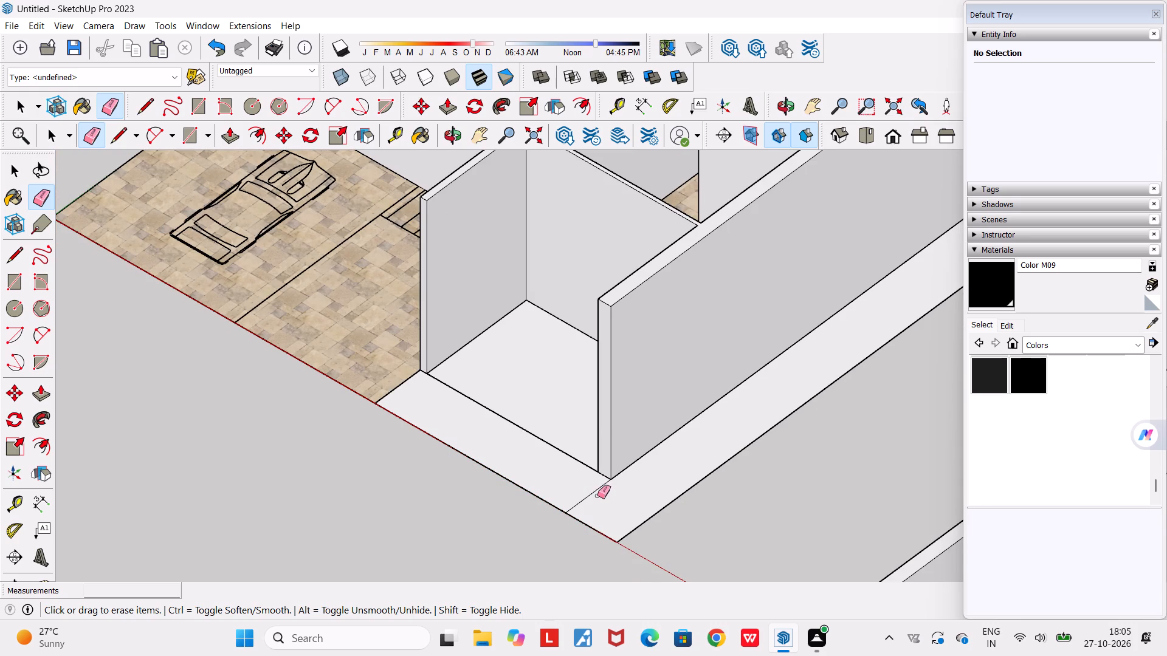
pyautogui.scroll(2, 597, 496)
pyautogui.moveTo(462, 533); pyautogui.dragTo(714, 496, button='middle')
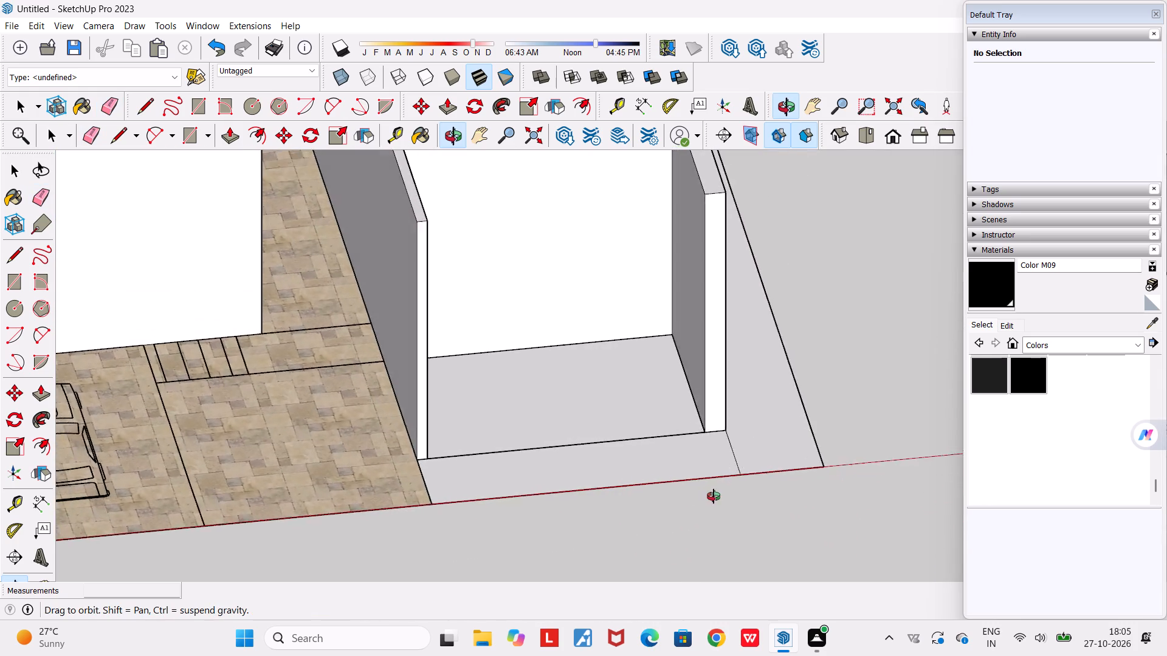
pyautogui.moveTo(714, 496); pyautogui.dragTo(769, 483, button='middle')
pyautogui.scroll(-5, 769, 483)
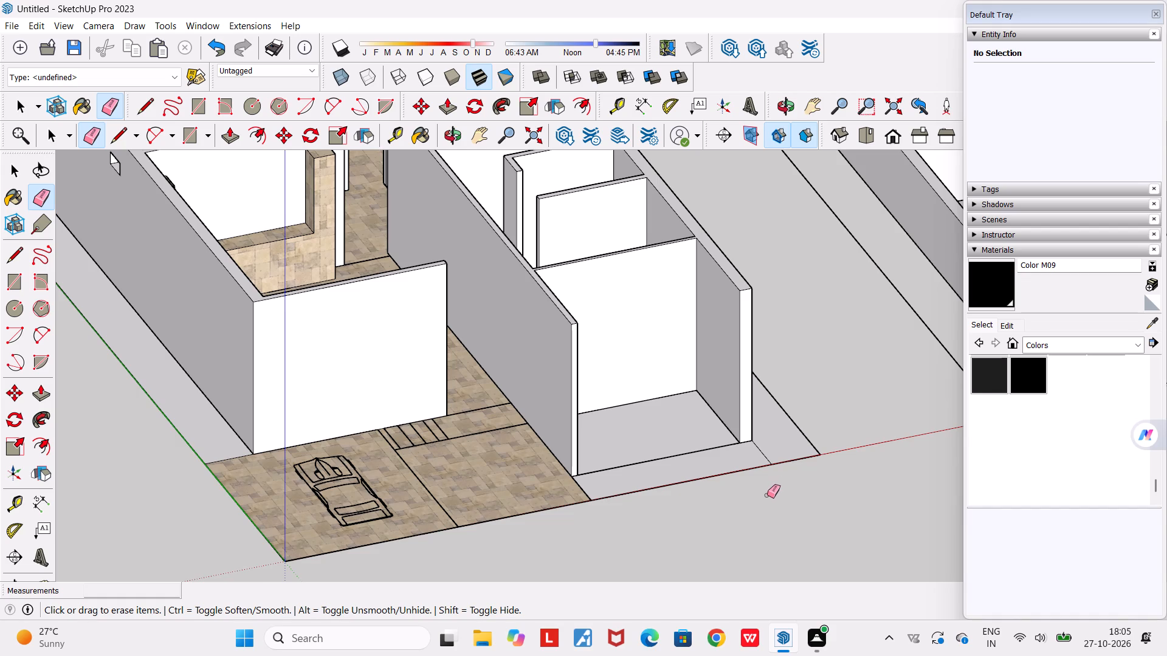
pyautogui.scroll(-4, 767, 496)
pyautogui.moveTo(767, 496); pyautogui.dragTo(636, 505, button='middle')
pyautogui.scroll(-3, 635, 505)
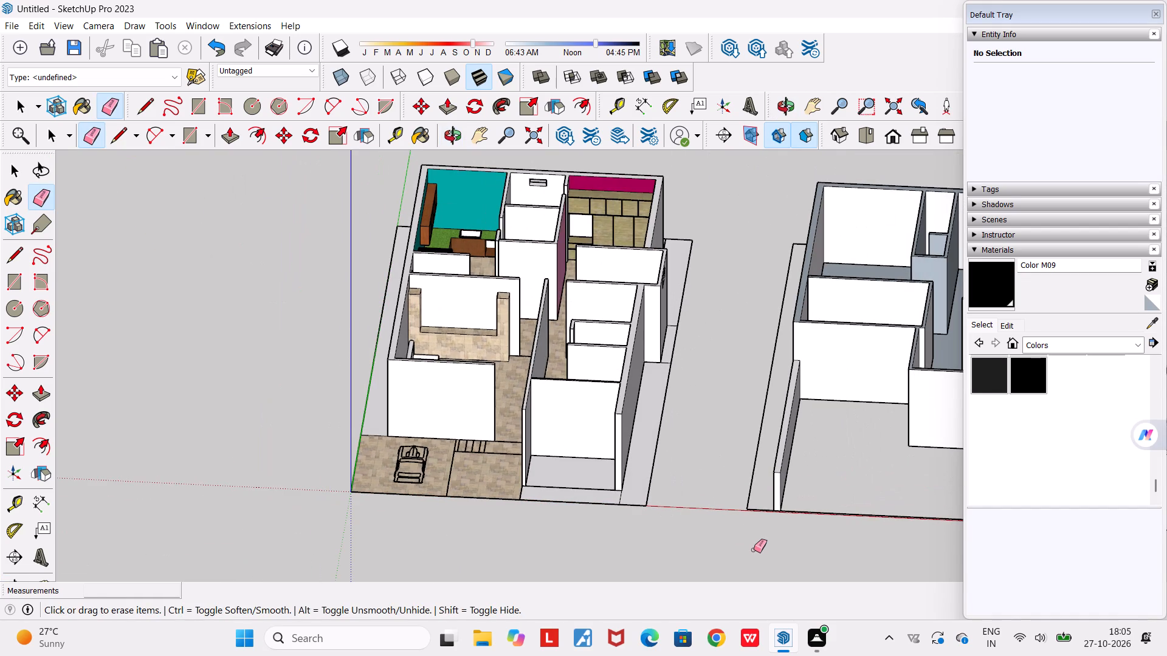
# Examine the furnished floor's stairwell side and the ground-strip lines at both rear corners, by the magenta and teal rooms.
pyautogui.press('space')
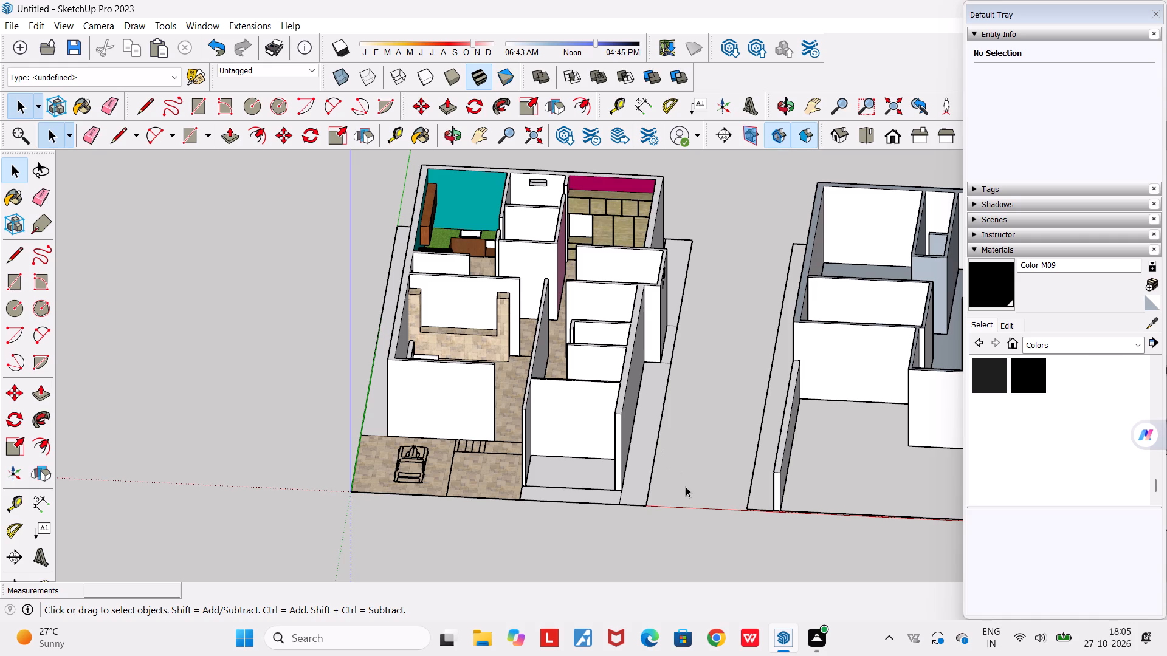
pyautogui.moveTo(686, 487); pyautogui.dragTo(616, 492, button='middle')
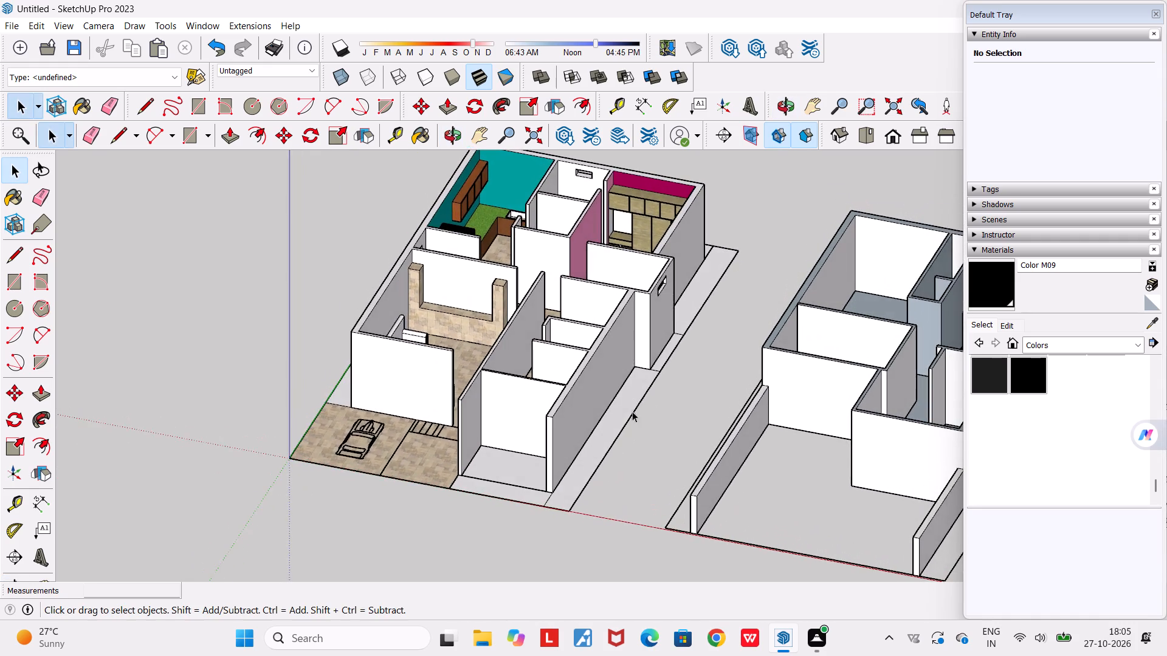
pyautogui.scroll(8, 701, 339)
pyautogui.moveTo(648, 431); pyautogui.dragTo(633, 518, button='middle')
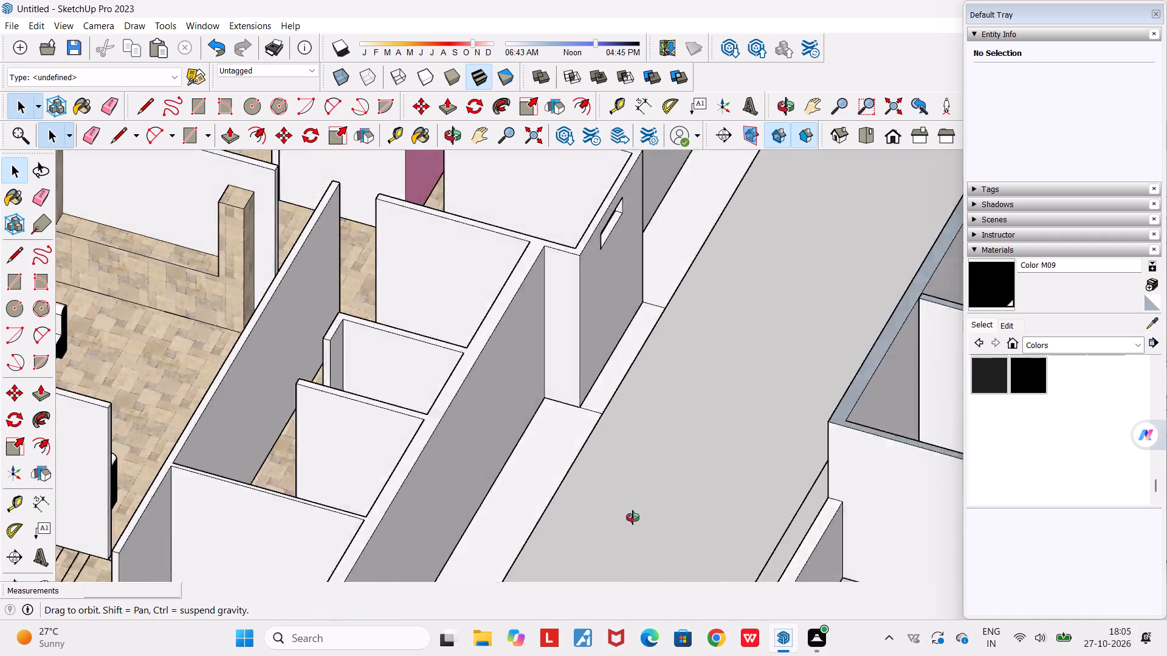
pyautogui.moveTo(633, 518); pyautogui.dragTo(434, 558, button='middle')
pyautogui.scroll(-3, 434, 558)
pyautogui.moveTo(680, 451); pyautogui.dragTo(266, 435, button='middle')
pyautogui.scroll(-4, 266, 435)
pyautogui.scroll(3, 671, 573)
pyautogui.moveTo(641, 550); pyautogui.dragTo(482, 548, button='middle')
pyautogui.scroll(1, 482, 549)
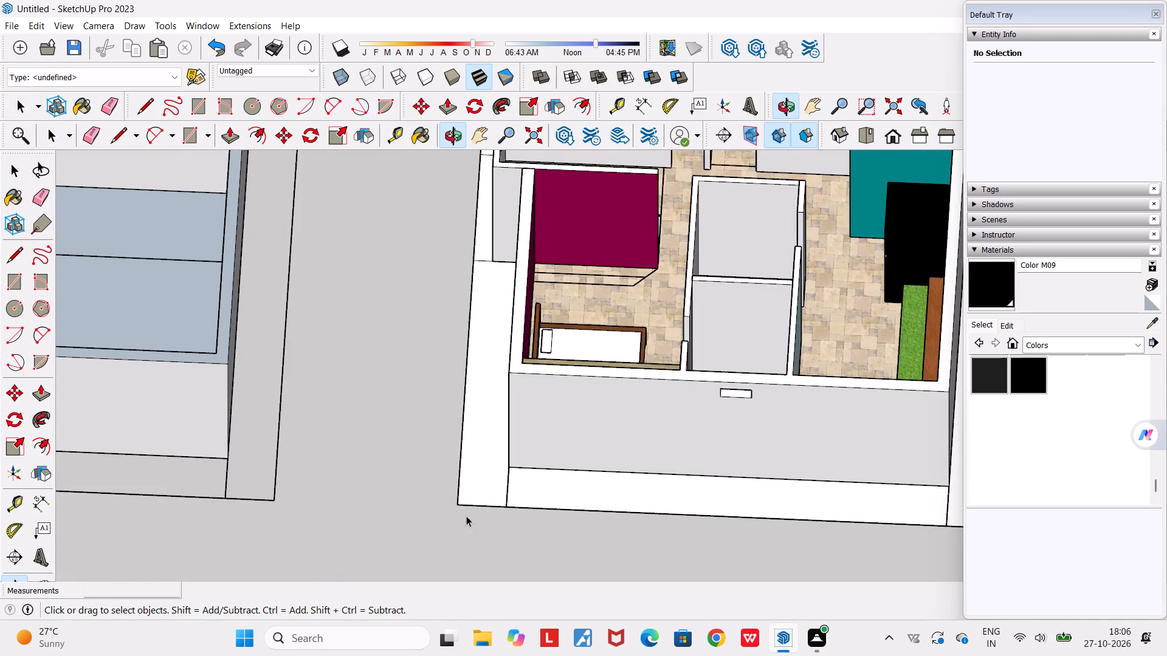
pyautogui.scroll(17, 492, 498)
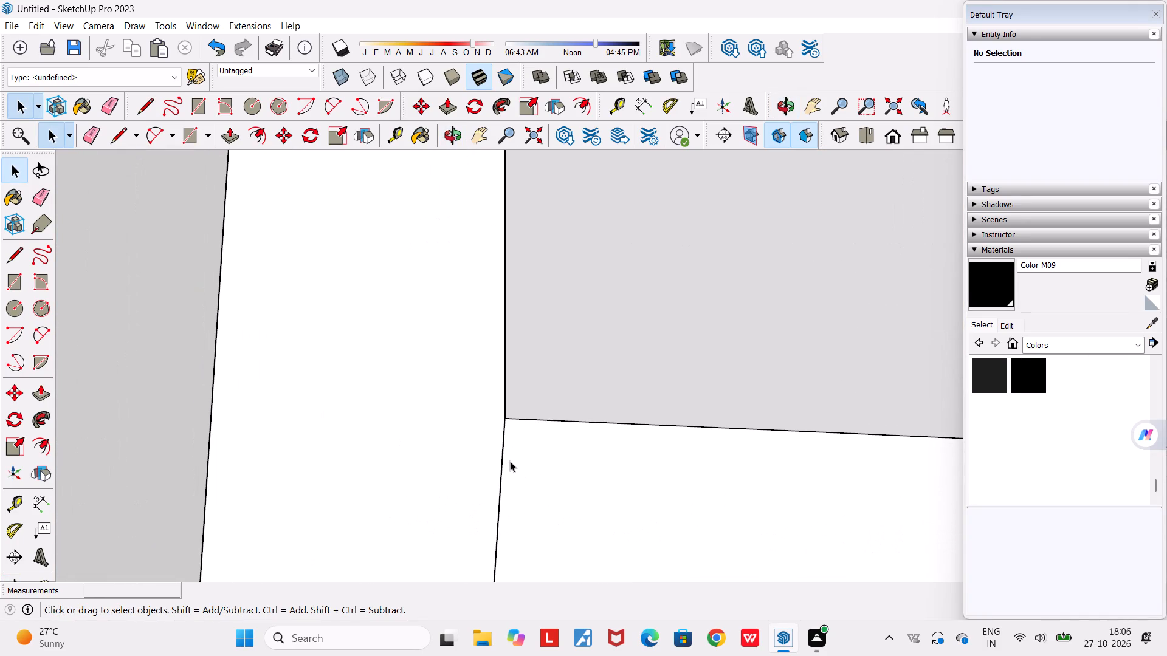
pyautogui.scroll(-5, 483, 354)
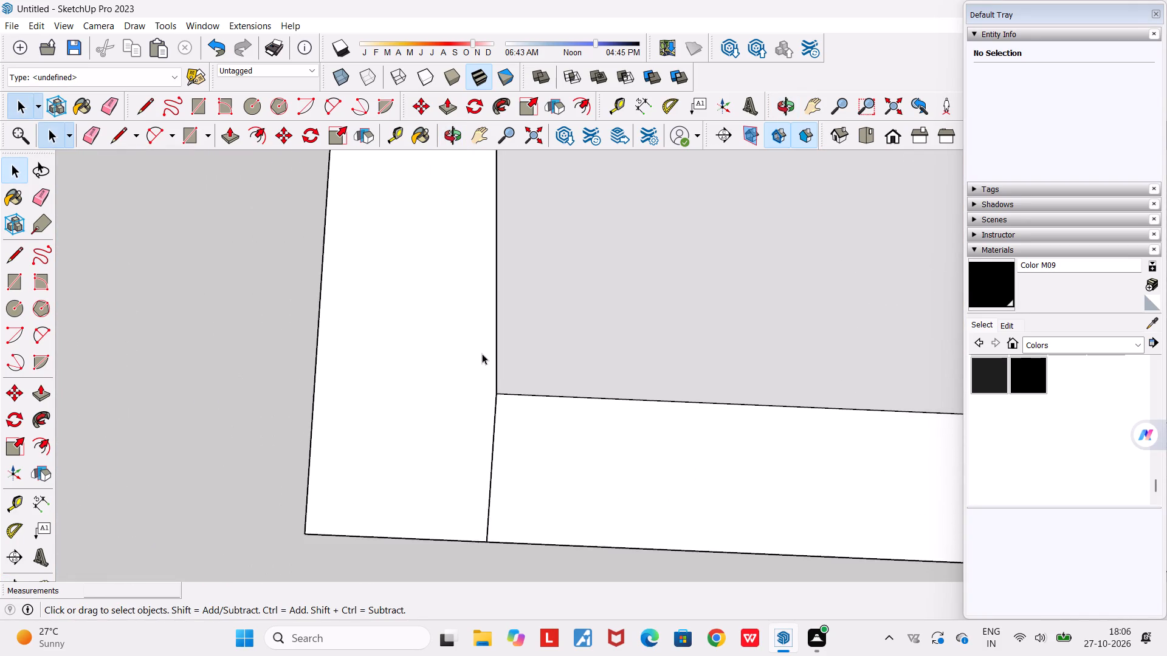
pyautogui.scroll(-6, 482, 354)
pyautogui.moveTo(616, 460); pyautogui.dragTo(474, 417, button='middle')
pyautogui.scroll(-12, 474, 417)
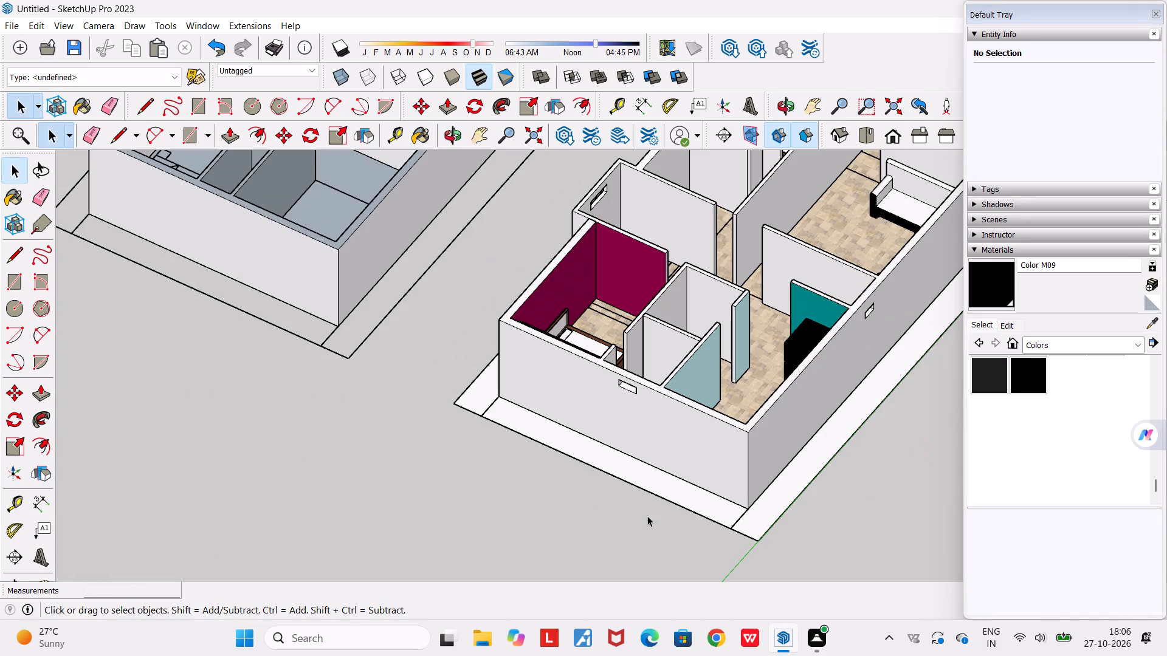
pyautogui.scroll(4, 748, 539)
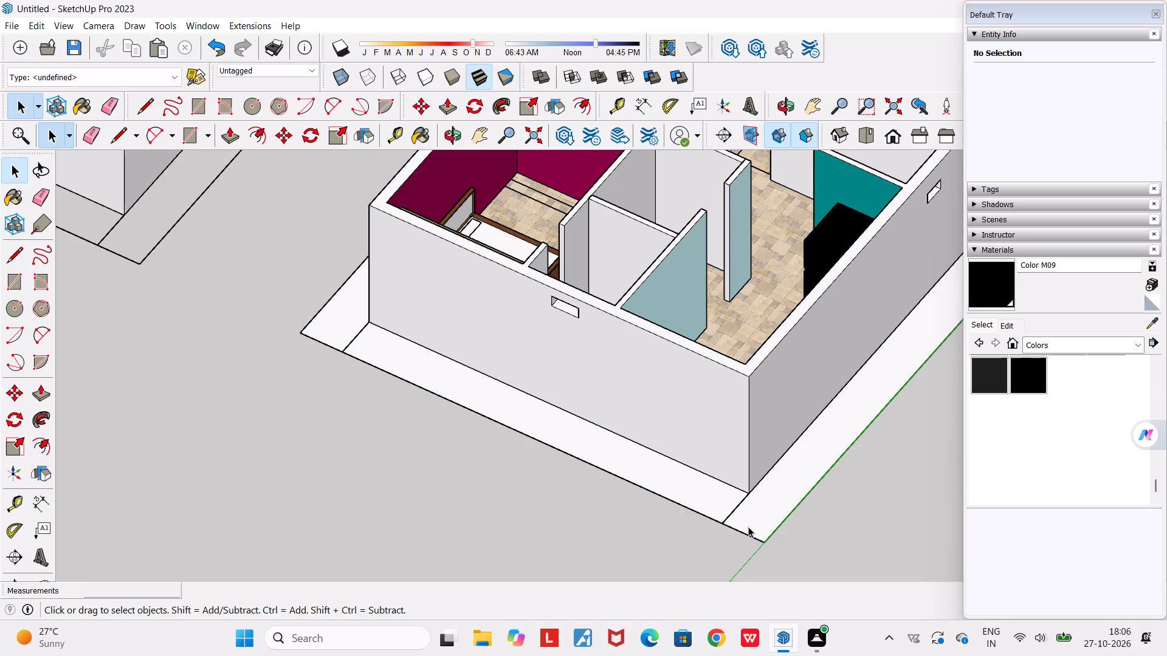
pyautogui.scroll(1, 740, 520)
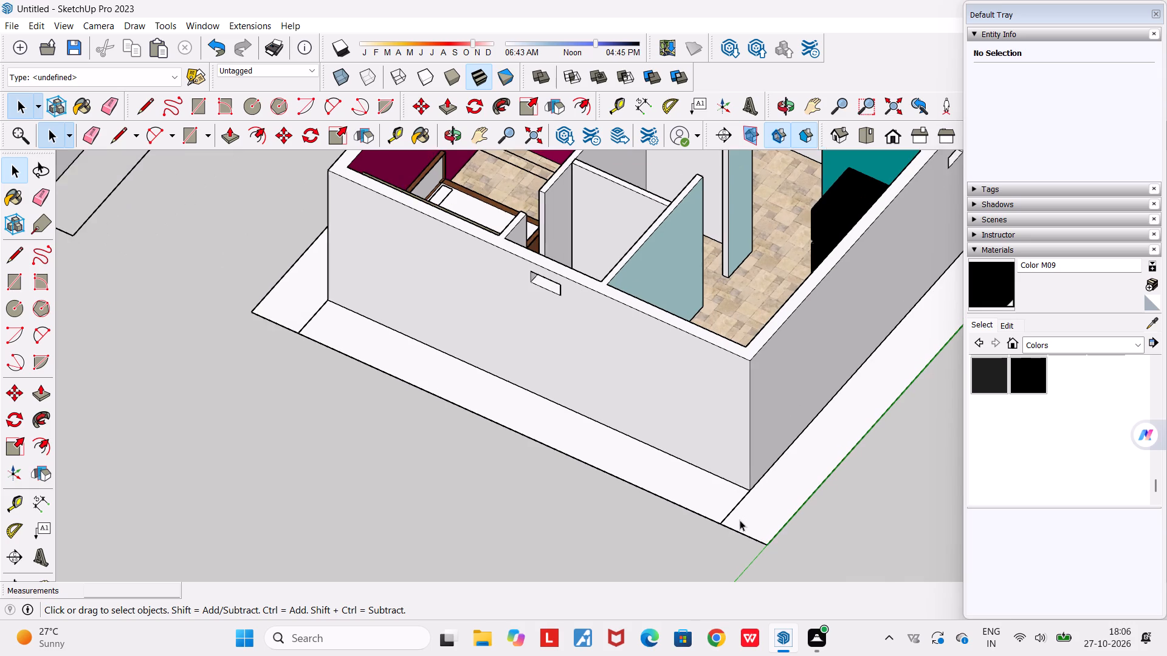
pyautogui.scroll(4, 740, 520)
pyautogui.scroll(20, 737, 485)
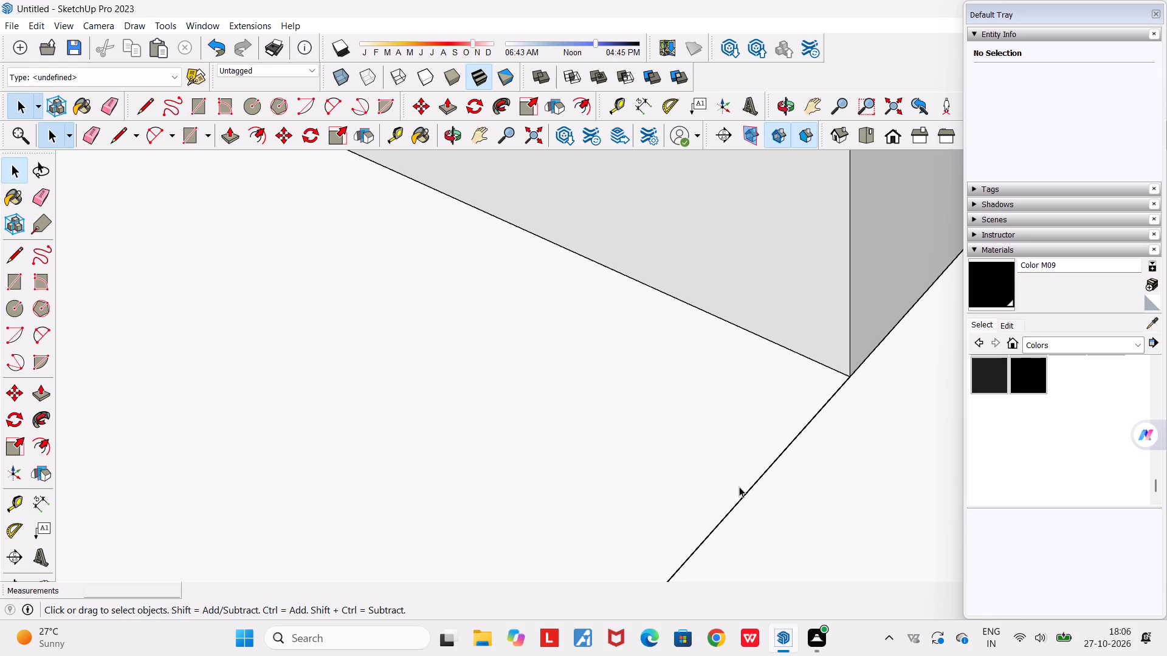
pyautogui.scroll(2, 739, 487)
pyautogui.scroll(-20, 739, 487)
pyautogui.scroll(-12, 739, 487)
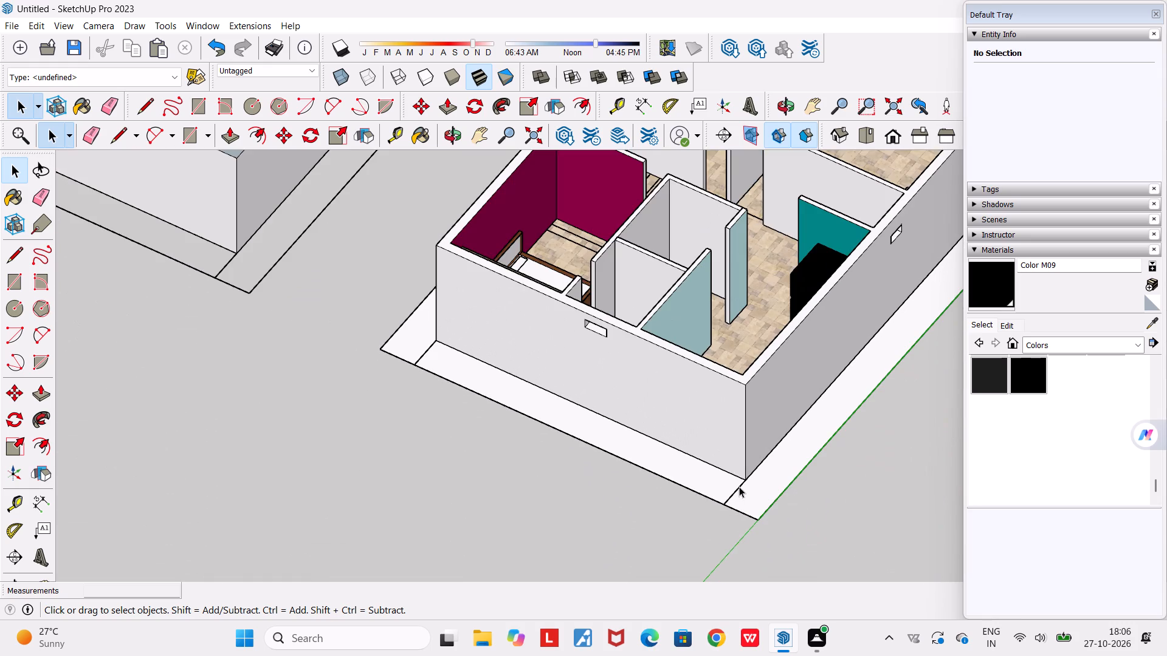
# Inspect the ground-strip dividing line up close at the rear corner by the magenta room, on the side facing the neighbouring floor.
pyautogui.moveTo(659, 503); pyautogui.dragTo(952, 476, button='middle')
pyautogui.scroll(-3, 956, 478)
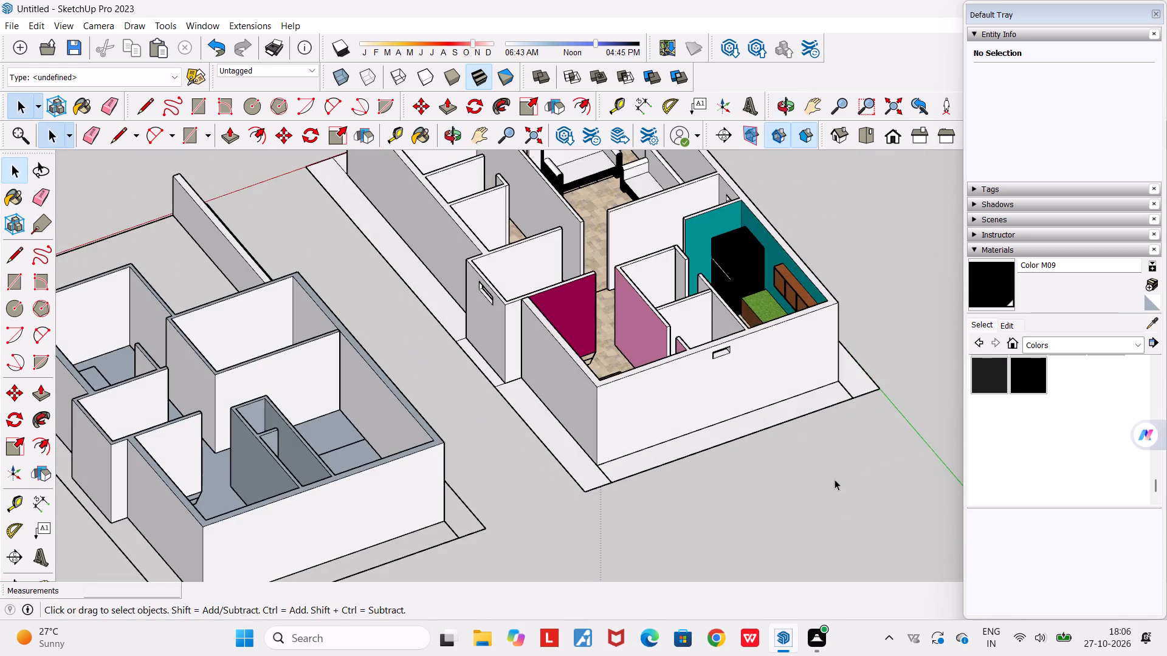
pyautogui.moveTo(838, 480); pyautogui.dragTo(955, 485, button='middle')
pyautogui.scroll(-2, 954, 485)
pyautogui.scroll(7, 765, 482)
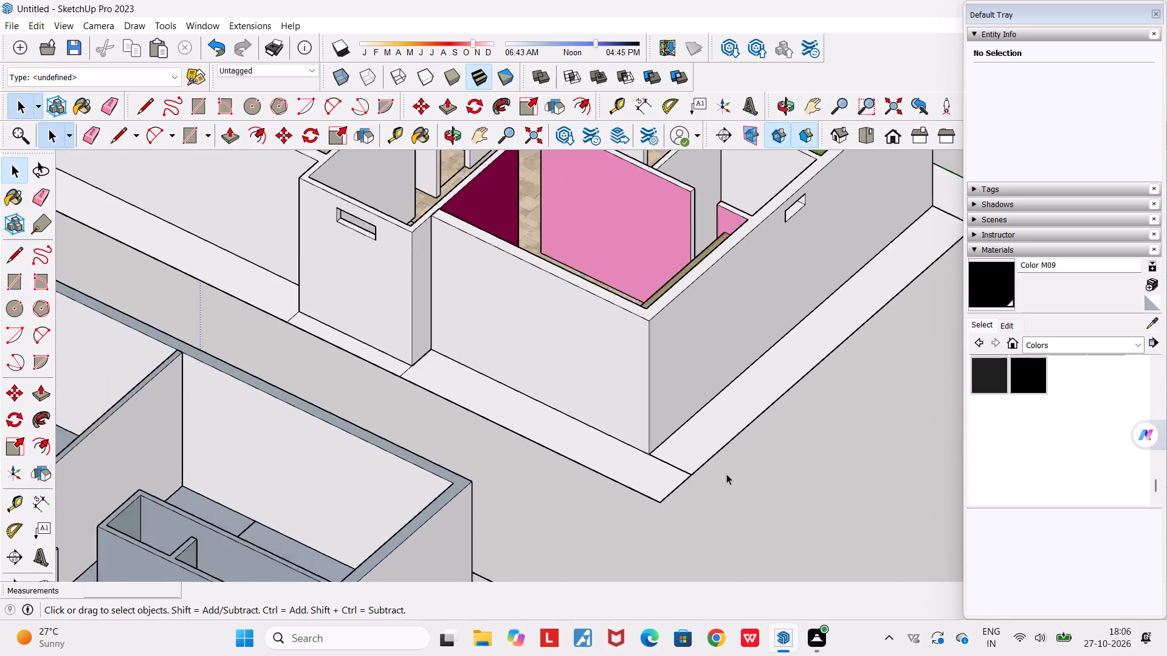
pyautogui.scroll(5, 726, 474)
pyautogui.scroll(15, 668, 455)
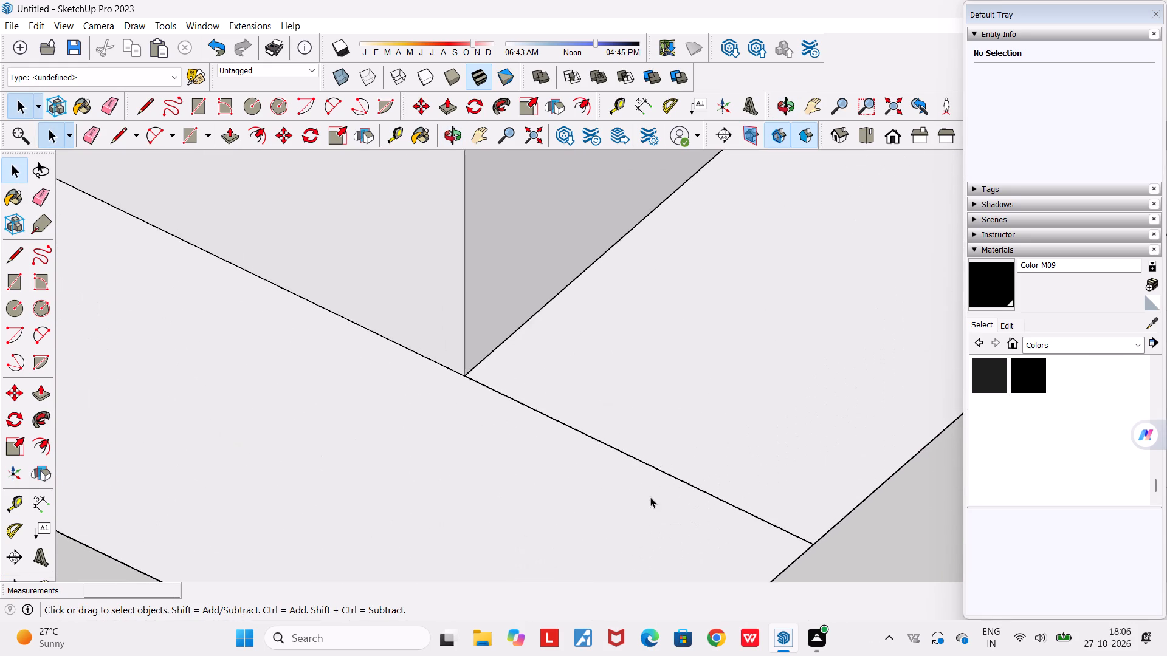
pyautogui.moveTo(650, 497); pyautogui.dragTo(444, 550, button='middle')
pyautogui.scroll(-4, 444, 550)
pyautogui.scroll(3, 489, 562)
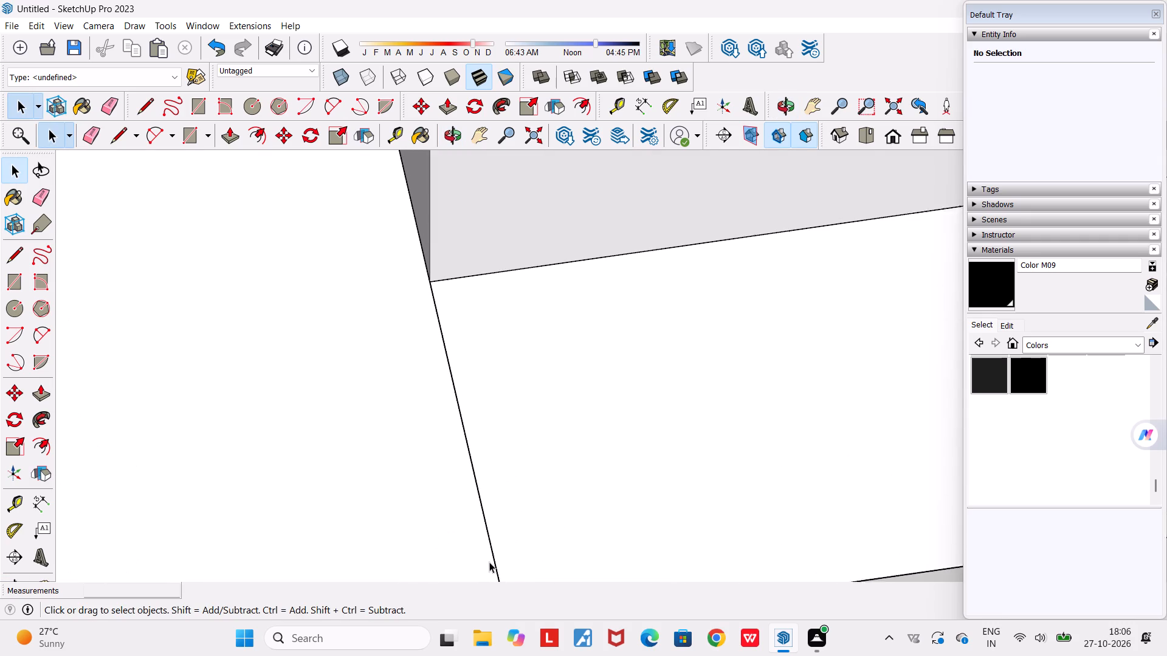
pyautogui.scroll(9, 489, 562)
pyautogui.scroll(-5, 494, 558)
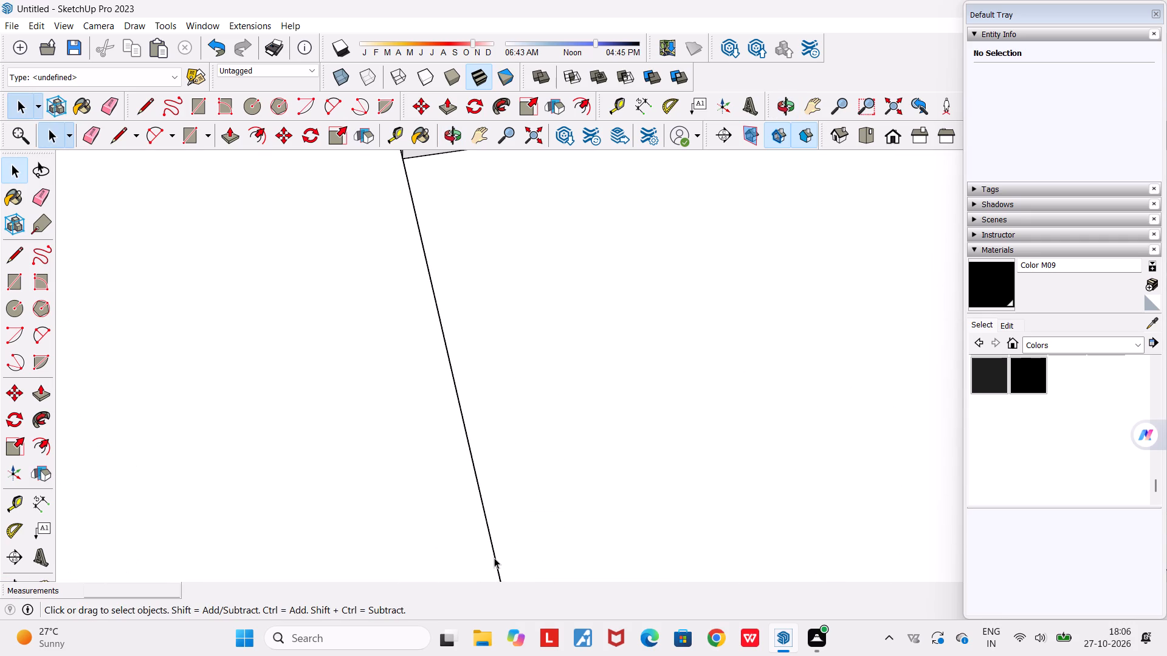
pyautogui.scroll(-7, 494, 558)
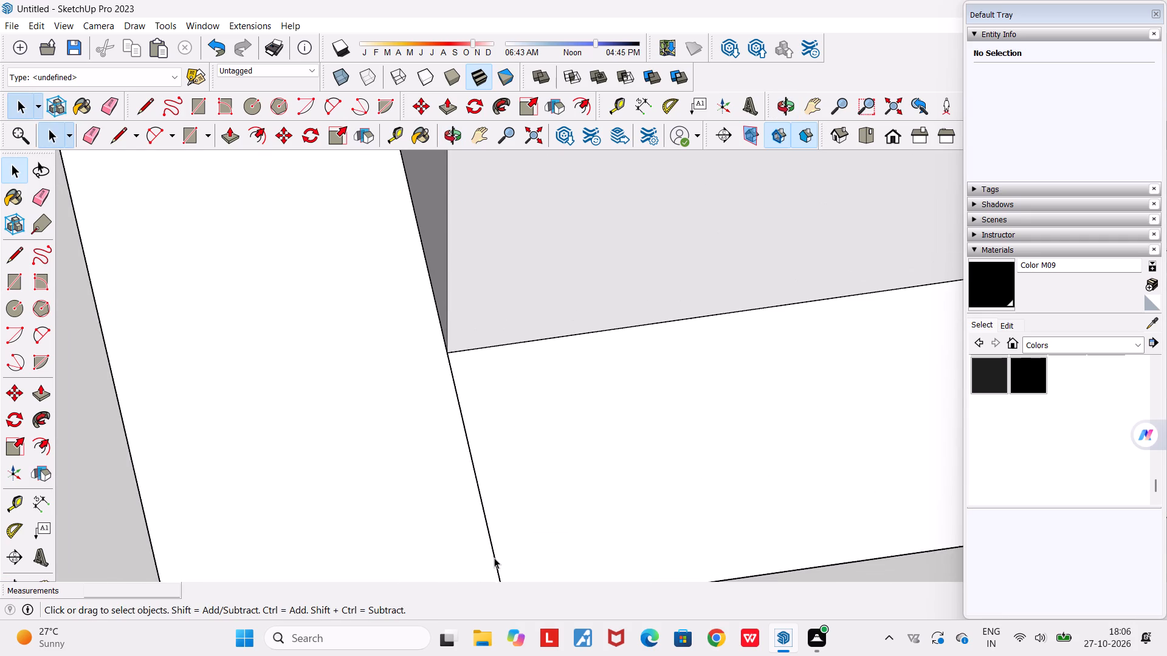
pyautogui.scroll(-17, 494, 558)
pyautogui.scroll(-9, 494, 558)
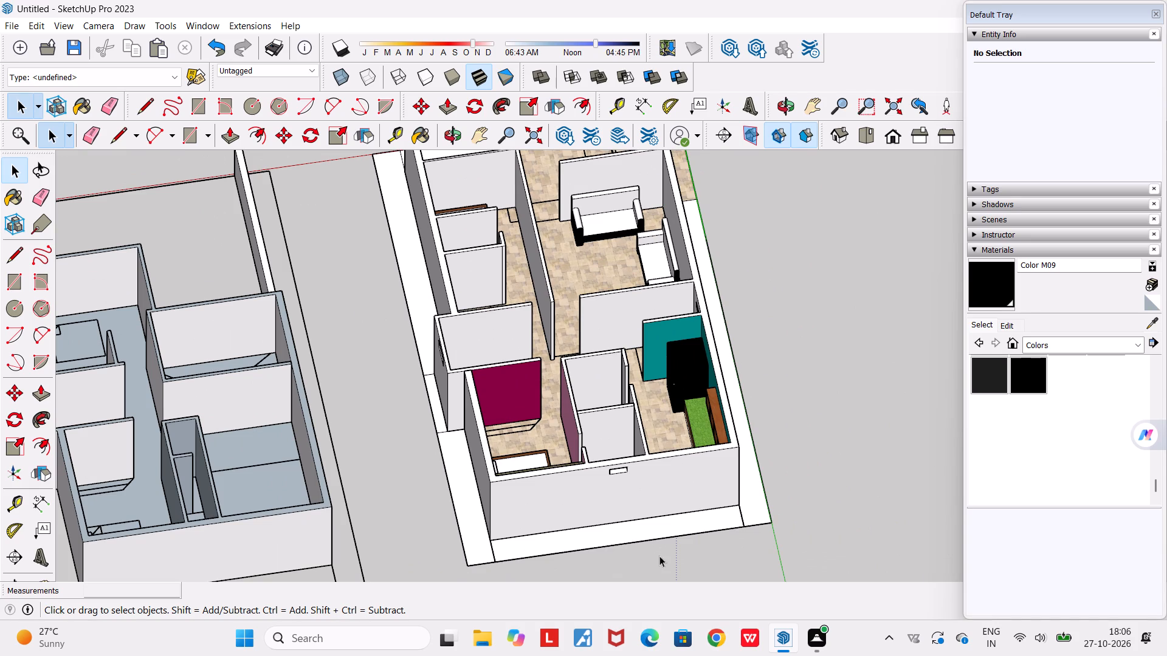
# Review the furnished floor alongside the other two floor models from the rear, side and front.
pyautogui.moveTo(695, 541); pyautogui.dragTo(687, 349, button='middle')
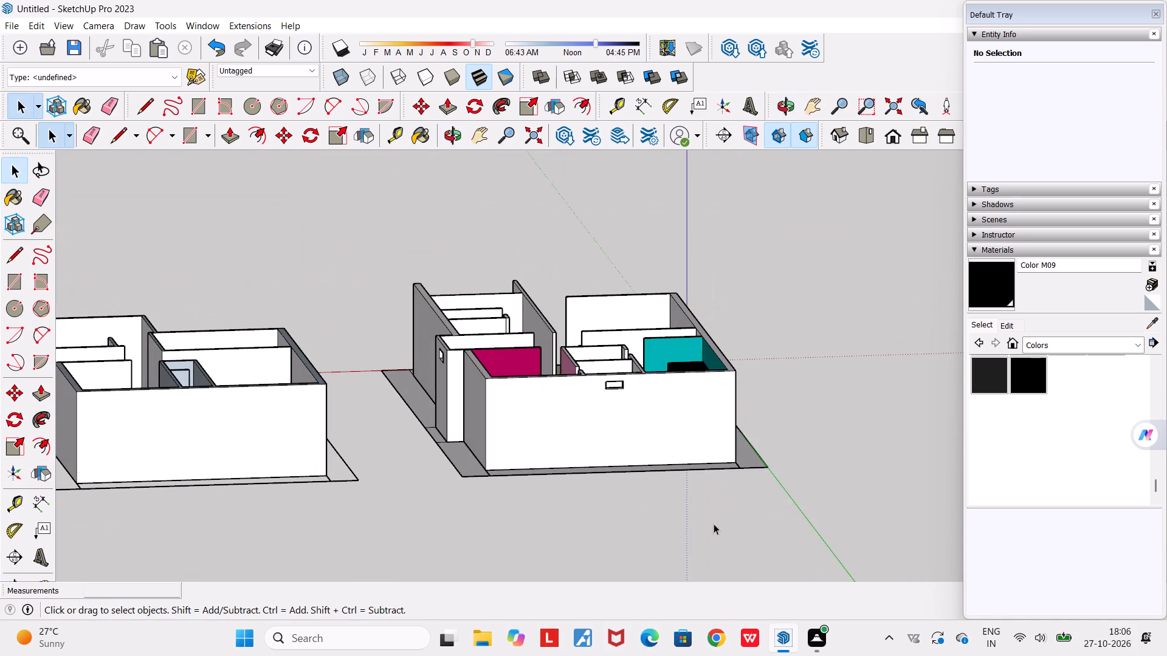
pyautogui.moveTo(622, 520); pyautogui.dragTo(217, 505, button='middle')
pyautogui.scroll(-4, 217, 505)
pyautogui.moveTo(689, 518); pyautogui.dragTo(324, 545, button='middle')
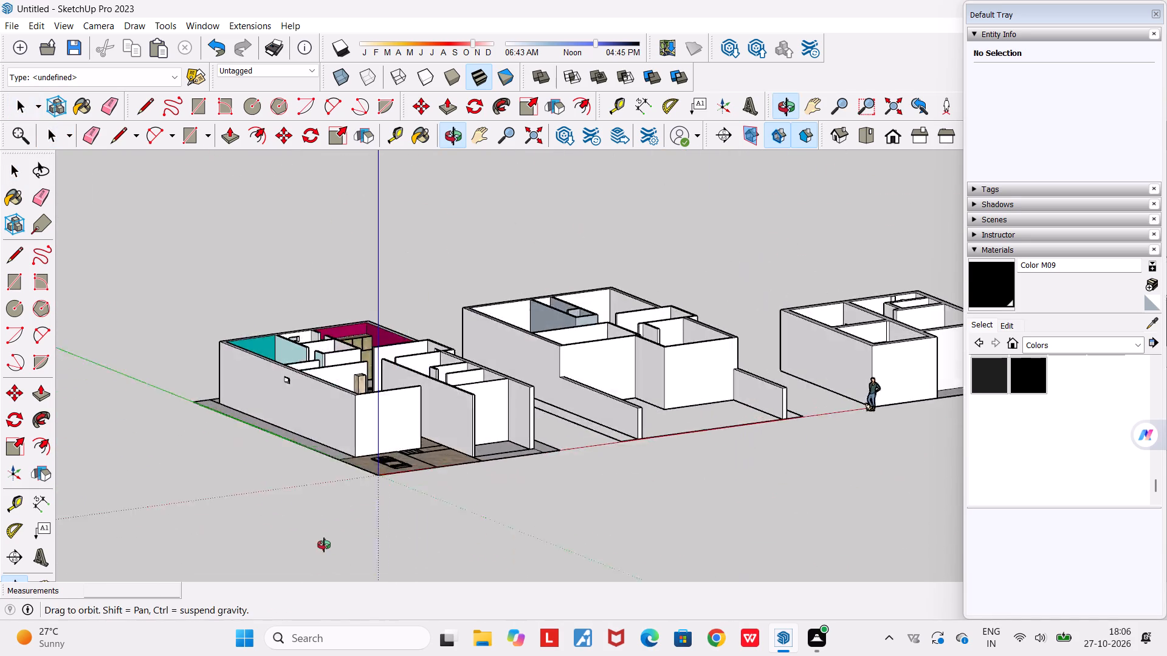
pyautogui.moveTo(324, 545); pyautogui.dragTo(291, 559, button='middle')
pyautogui.scroll(-4, 292, 558)
pyautogui.moveTo(522, 548); pyautogui.dragTo(244, 562, button='middle')
pyautogui.scroll(8, 325, 359)
pyautogui.moveTo(308, 448); pyautogui.dragTo(546, 543, button='middle')
pyautogui.scroll(-11, 546, 543)
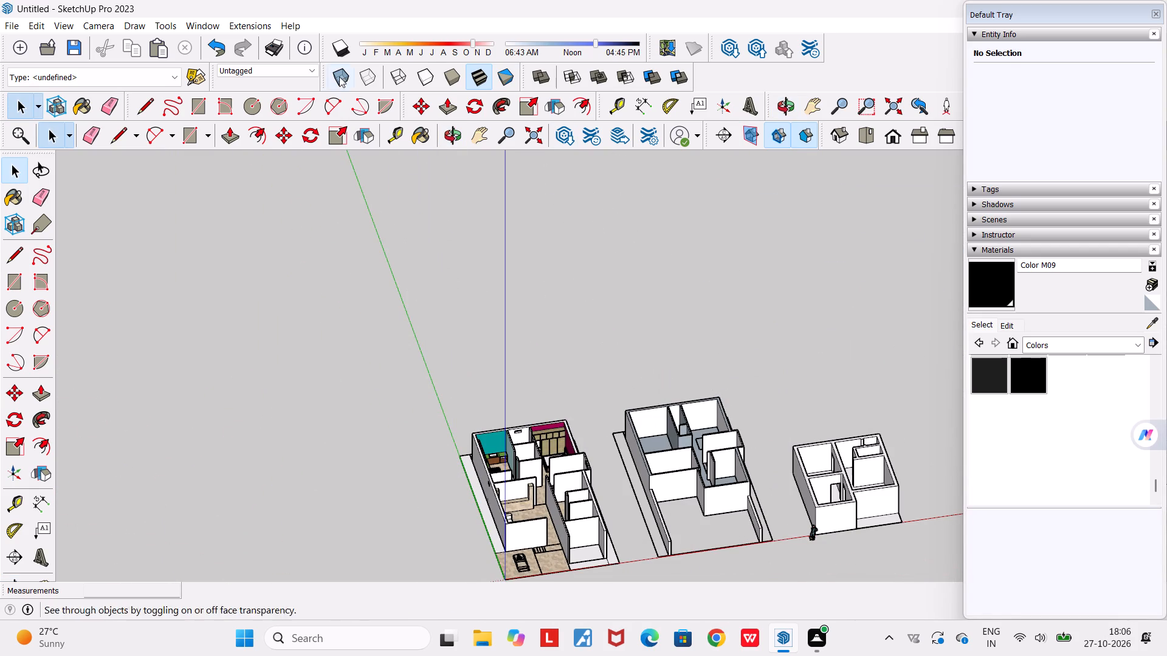
pyautogui.click(477, 131)
pyautogui.moveTo(526, 358); pyautogui.dragTo(435, 123)
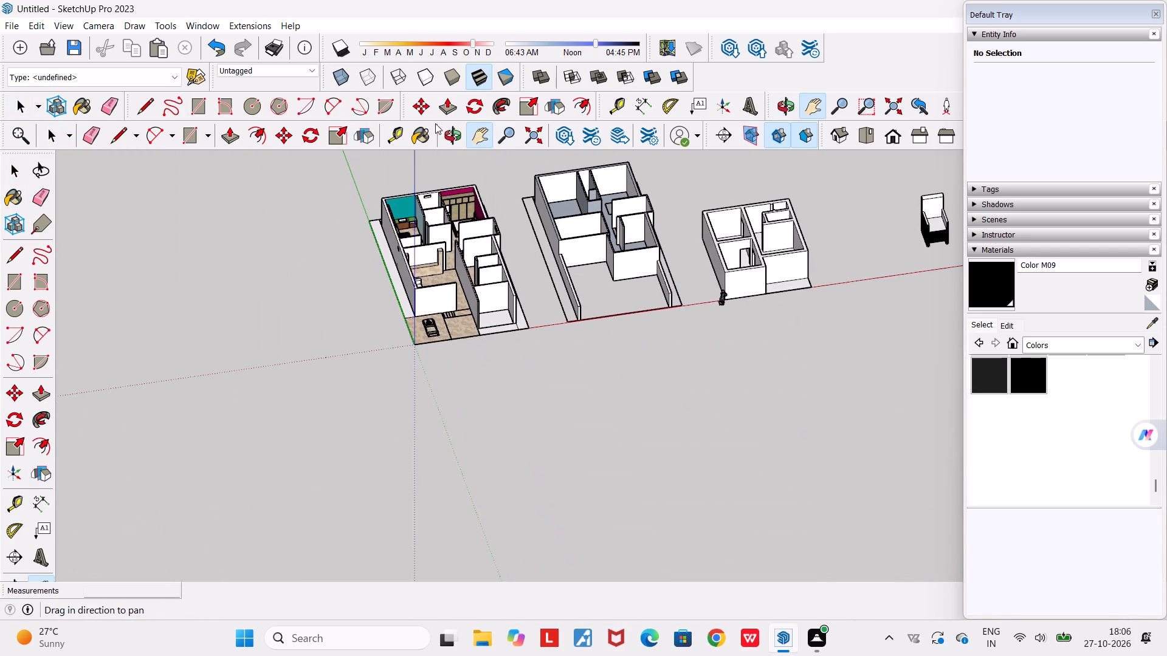
pyautogui.moveTo(522, 394); pyautogui.dragTo(332, 421, button='middle')
pyautogui.scroll(-5, 387, 384)
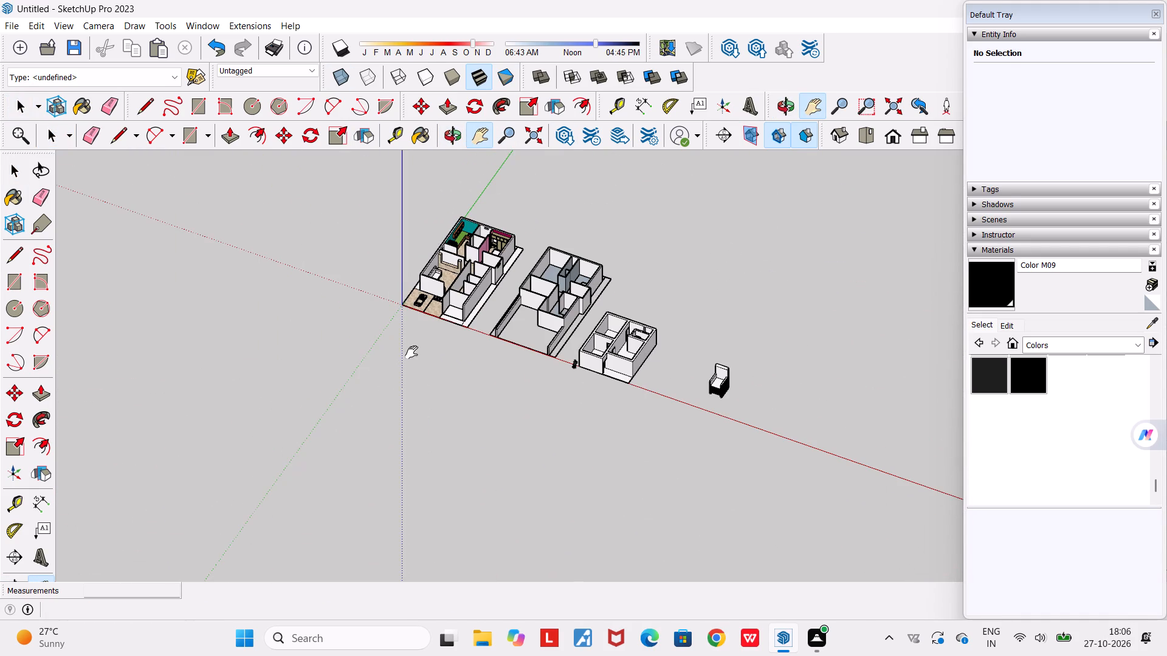
pyautogui.moveTo(414, 354); pyautogui.dragTo(432, 440, button='middle')
pyautogui.moveTo(415, 355); pyautogui.dragTo(405, 466)
pyautogui.scroll(2, 440, 301)
pyautogui.moveTo(440, 299); pyautogui.dragTo(465, 223, button='middle')
pyautogui.scroll(6, 470, 392)
pyautogui.scroll(-4, 470, 392)
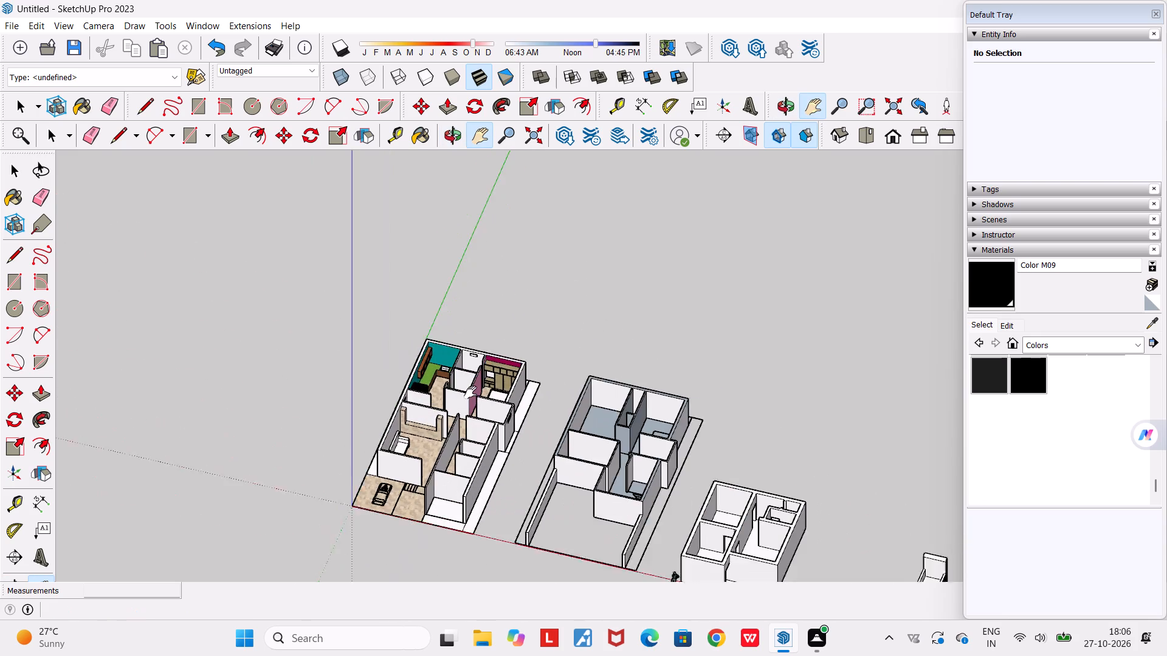
# Review the furnished floor's rooms and car porch from the front, alongside the neighbouring floor models.
pyautogui.scroll(4, 467, 530)
pyautogui.moveTo(432, 519); pyautogui.dragTo(394, 525, button='middle')
pyautogui.scroll(2, 443, 341)
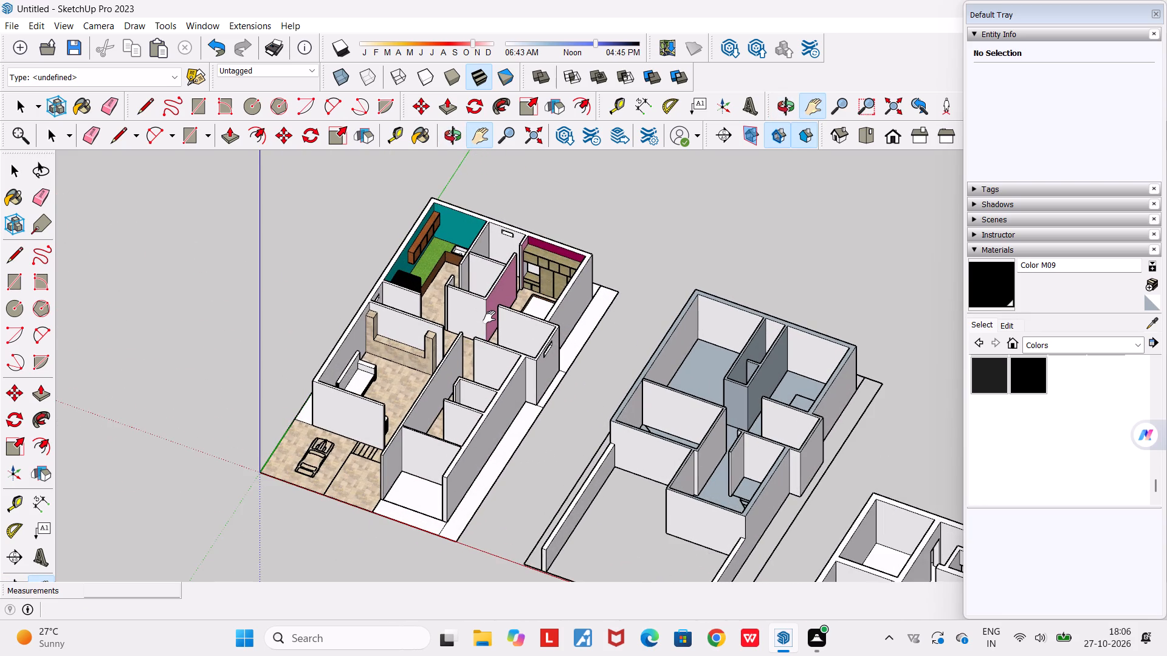
pyautogui.scroll(4, 489, 317)
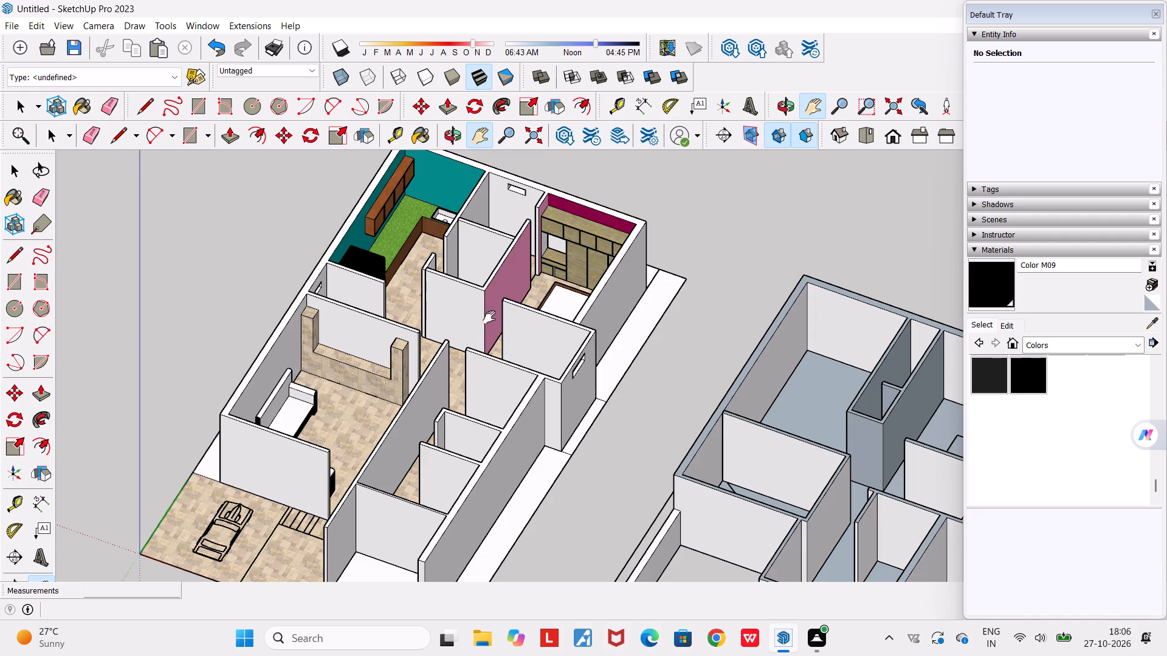
pyautogui.scroll(-8, 489, 317)
pyautogui.moveTo(458, 542); pyautogui.dragTo(618, 541, button='middle')
pyautogui.scroll(-1, 618, 541)
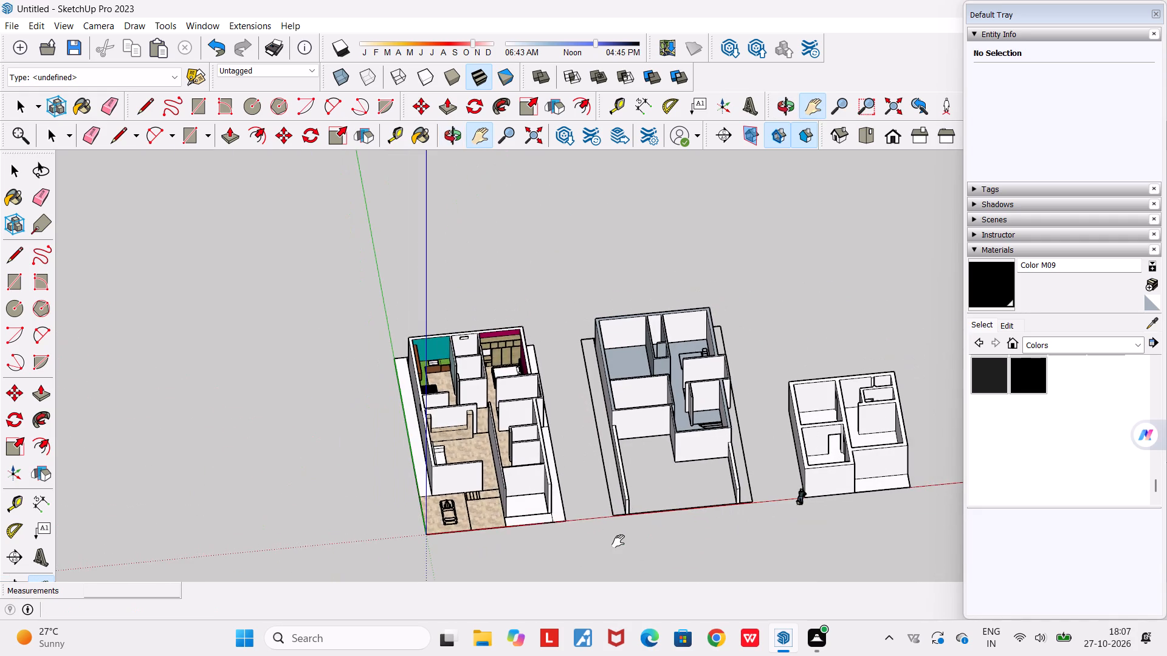
pyautogui.moveTo(594, 563); pyautogui.dragTo(500, 522, button='middle')
pyautogui.scroll(3, 500, 522)
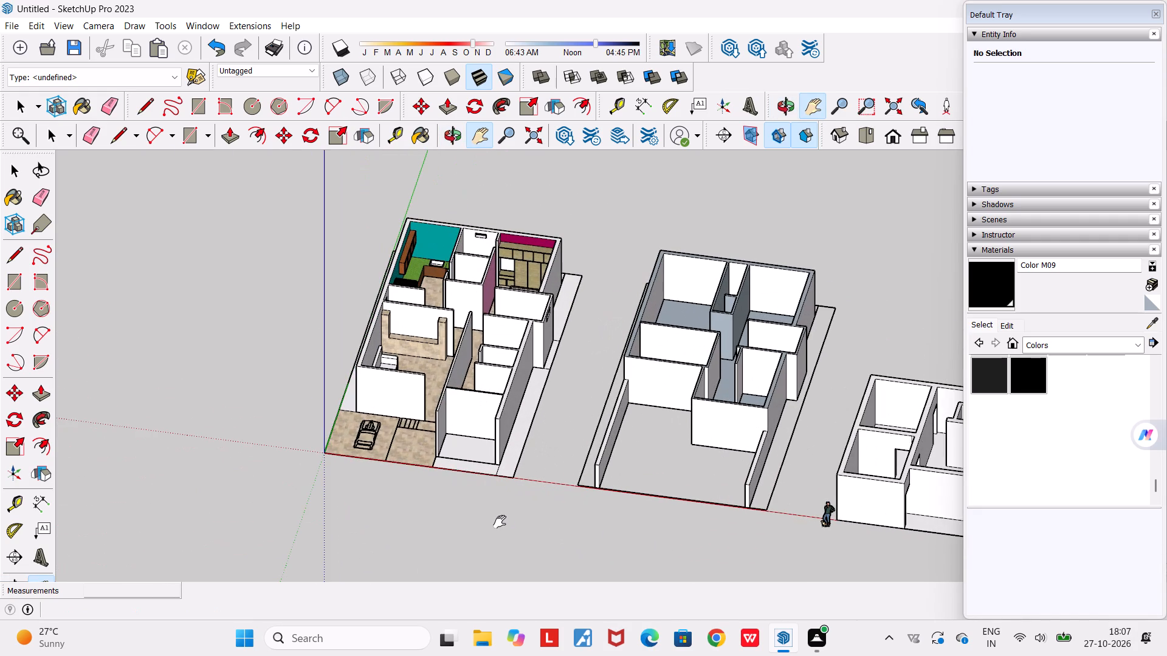
pyautogui.moveTo(505, 524); pyautogui.dragTo(553, 553, button='middle')
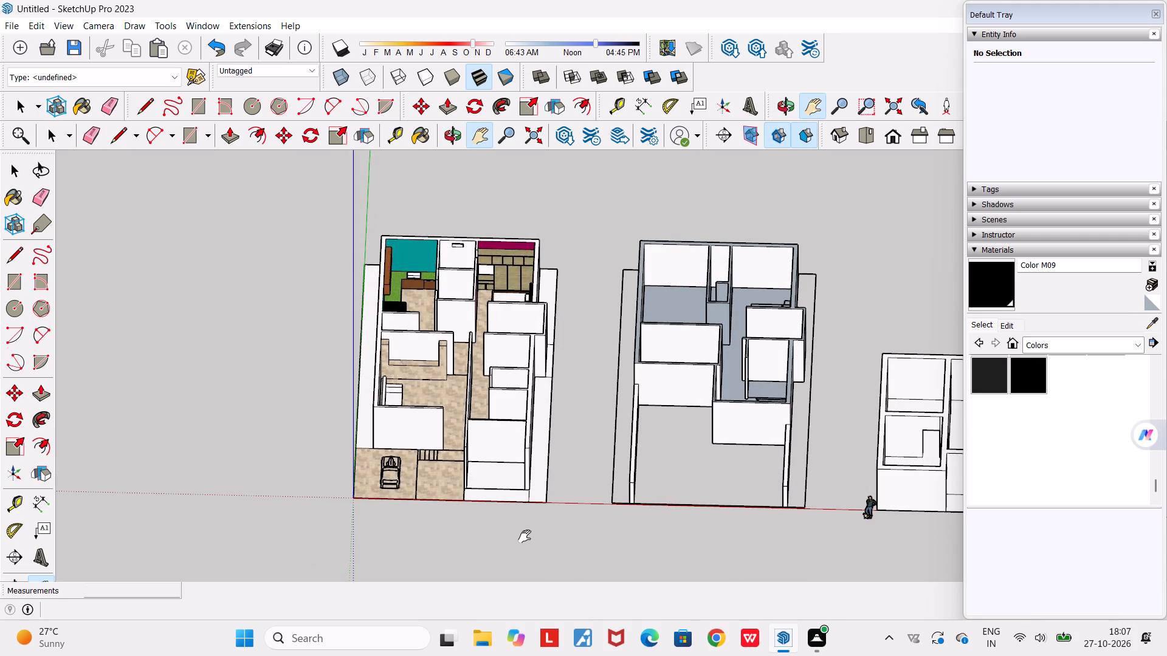
# Inspect the front ground strip of the furnished floor at the outer corner of the open-fronted room.
pyautogui.scroll(4, 528, 510)
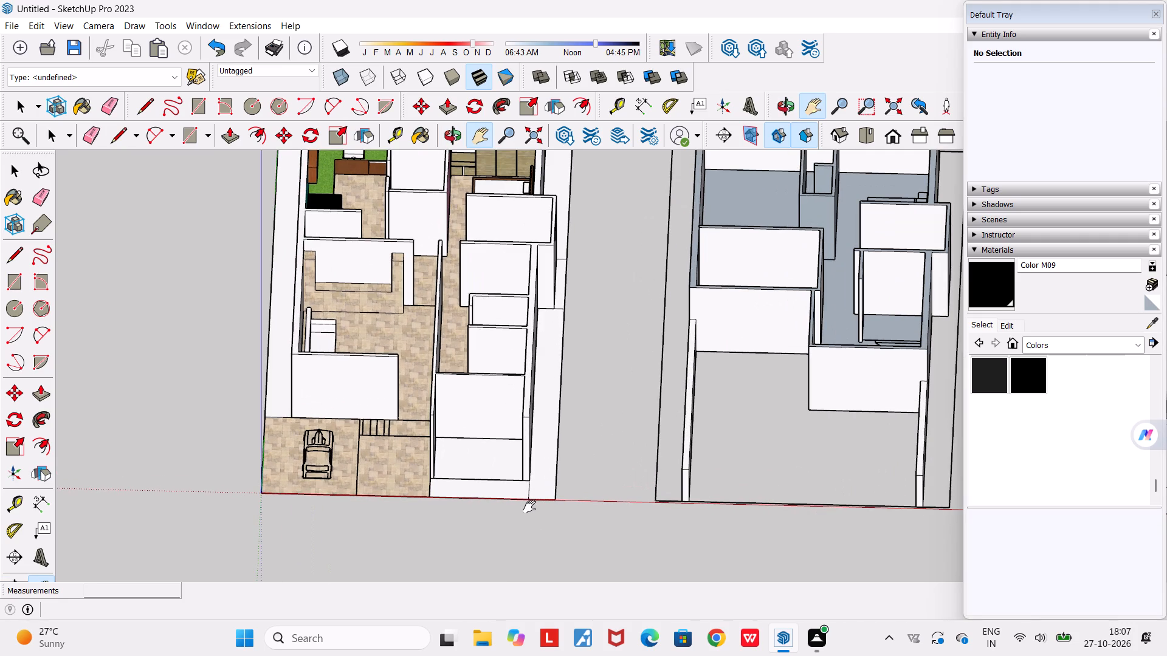
pyautogui.scroll(4, 520, 497)
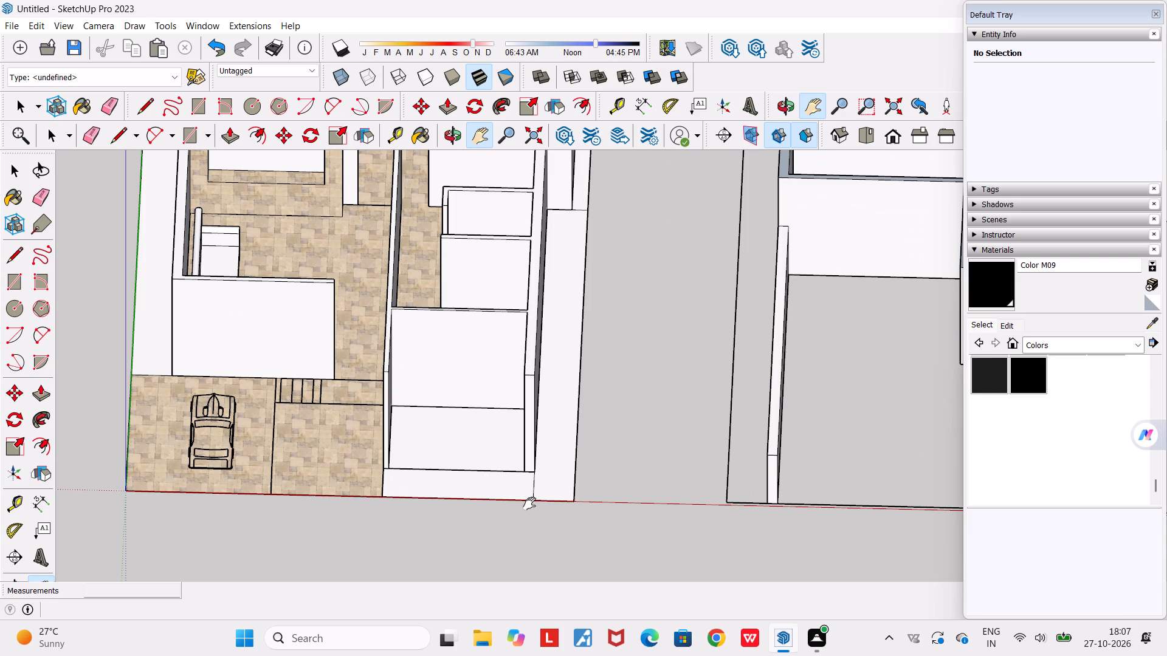
pyautogui.scroll(3, 537, 488)
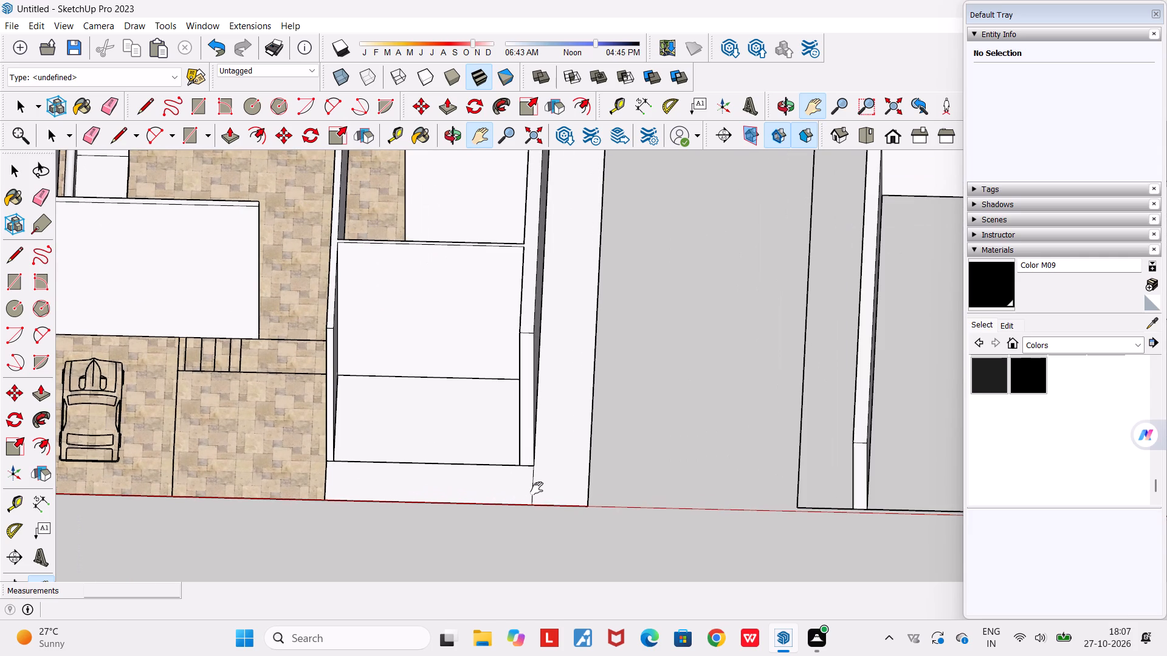
pyautogui.scroll(-3, 537, 488)
pyautogui.scroll(3, 537, 488)
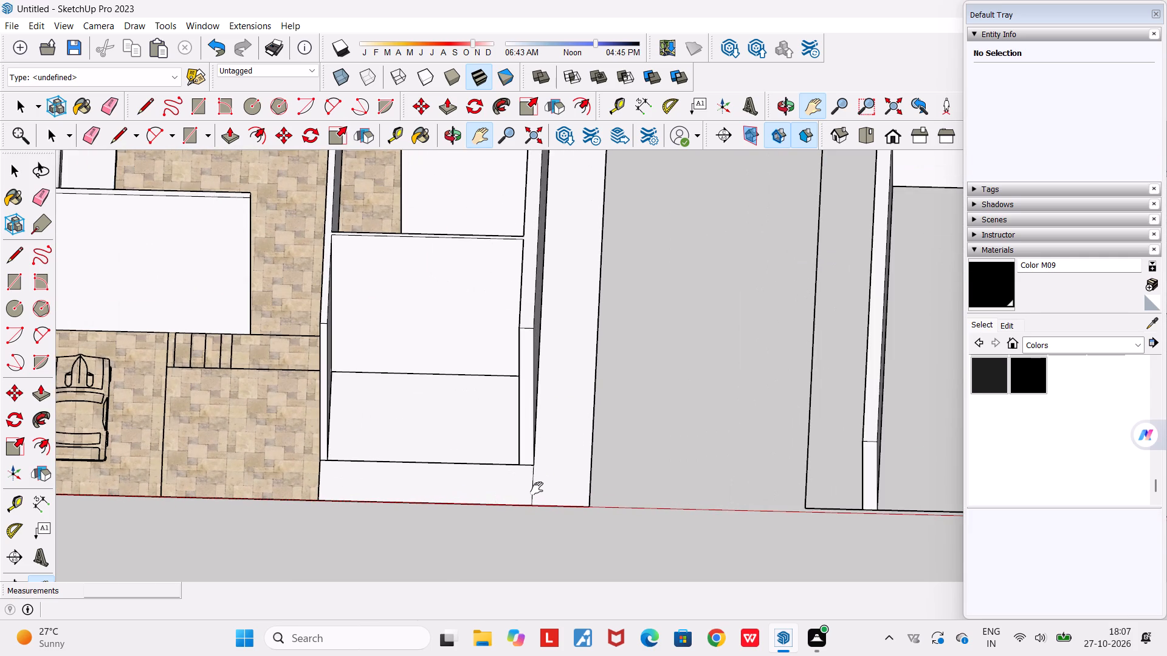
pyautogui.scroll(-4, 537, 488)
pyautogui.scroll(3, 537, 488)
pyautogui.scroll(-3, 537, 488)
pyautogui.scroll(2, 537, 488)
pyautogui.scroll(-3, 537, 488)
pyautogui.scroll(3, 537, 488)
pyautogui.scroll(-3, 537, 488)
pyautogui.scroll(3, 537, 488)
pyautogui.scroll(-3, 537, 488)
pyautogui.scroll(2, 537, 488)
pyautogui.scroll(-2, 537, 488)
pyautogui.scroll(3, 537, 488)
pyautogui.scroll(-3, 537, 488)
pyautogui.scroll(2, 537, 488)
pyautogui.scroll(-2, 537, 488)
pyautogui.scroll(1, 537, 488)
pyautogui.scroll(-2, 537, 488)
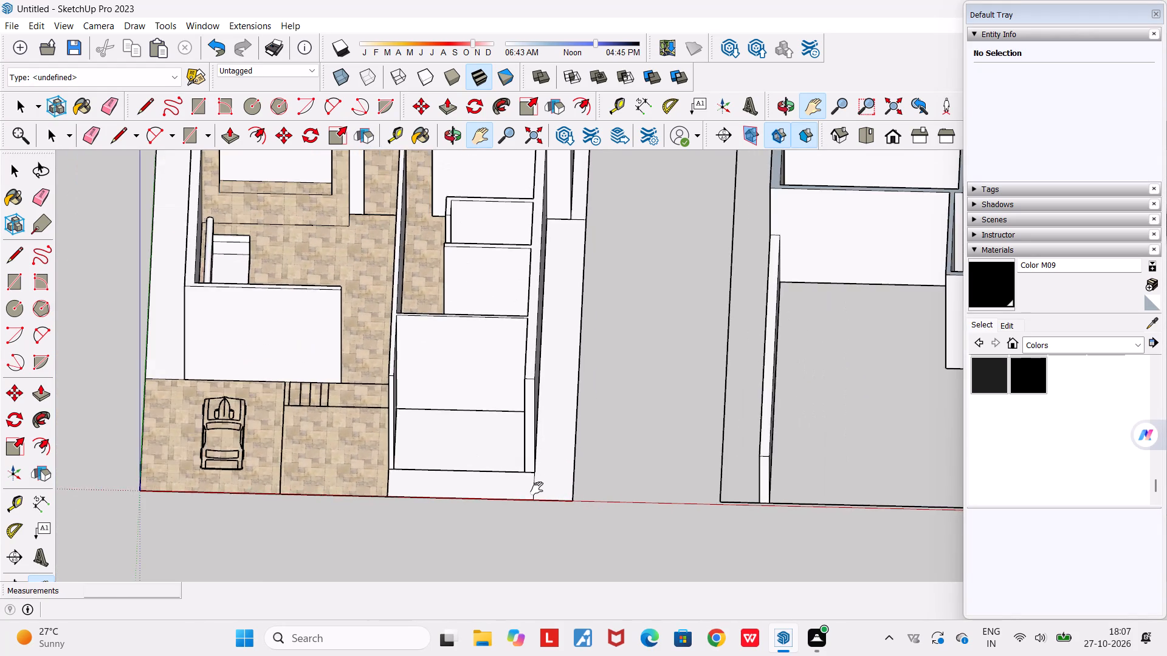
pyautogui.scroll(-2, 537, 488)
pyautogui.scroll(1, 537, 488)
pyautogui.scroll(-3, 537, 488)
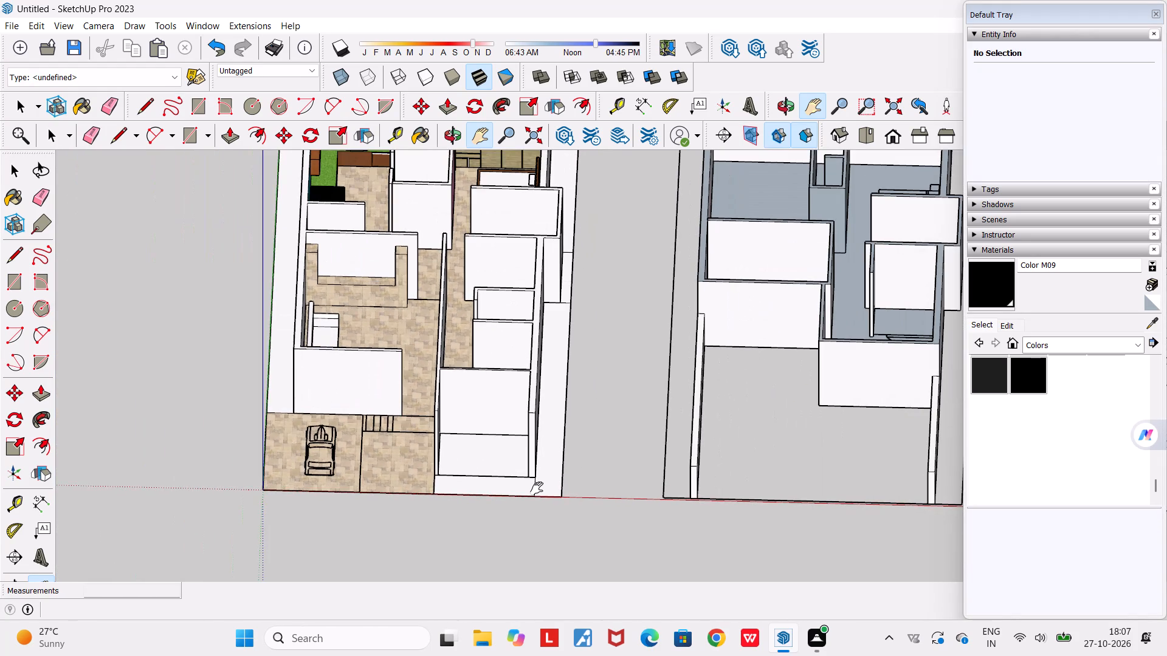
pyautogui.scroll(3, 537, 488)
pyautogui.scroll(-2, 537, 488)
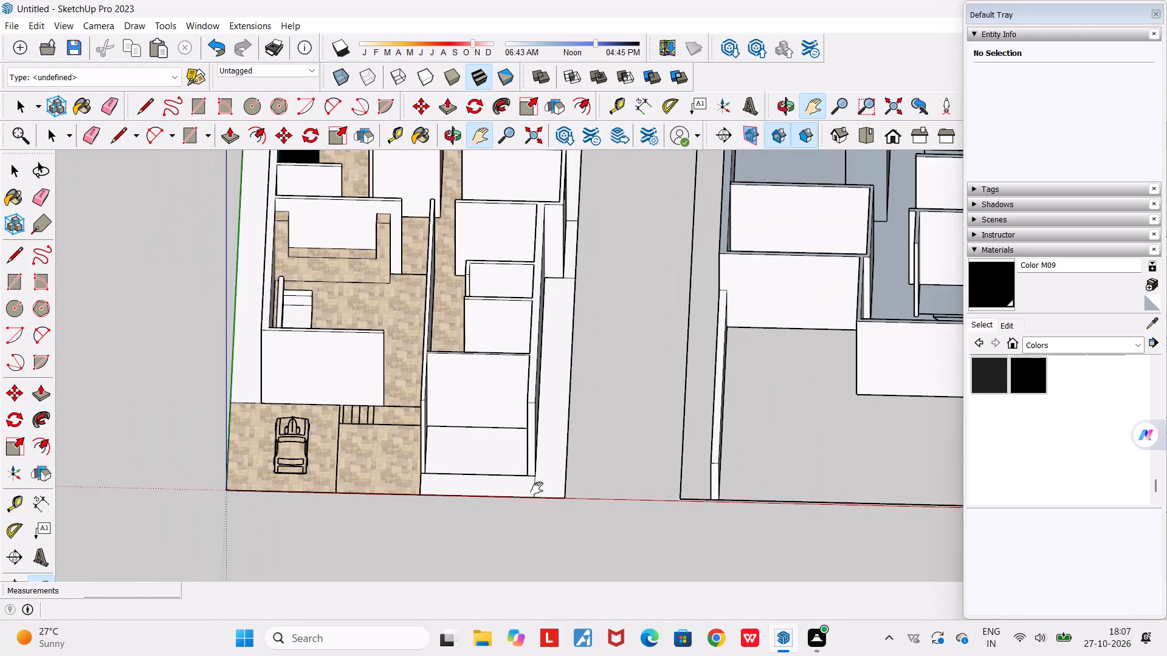
# Examine the dividing line across the furnished floor's front ground strip, from above and at an angle beside the open-fronted room's end wall.
pyautogui.scroll(1, 537, 488)
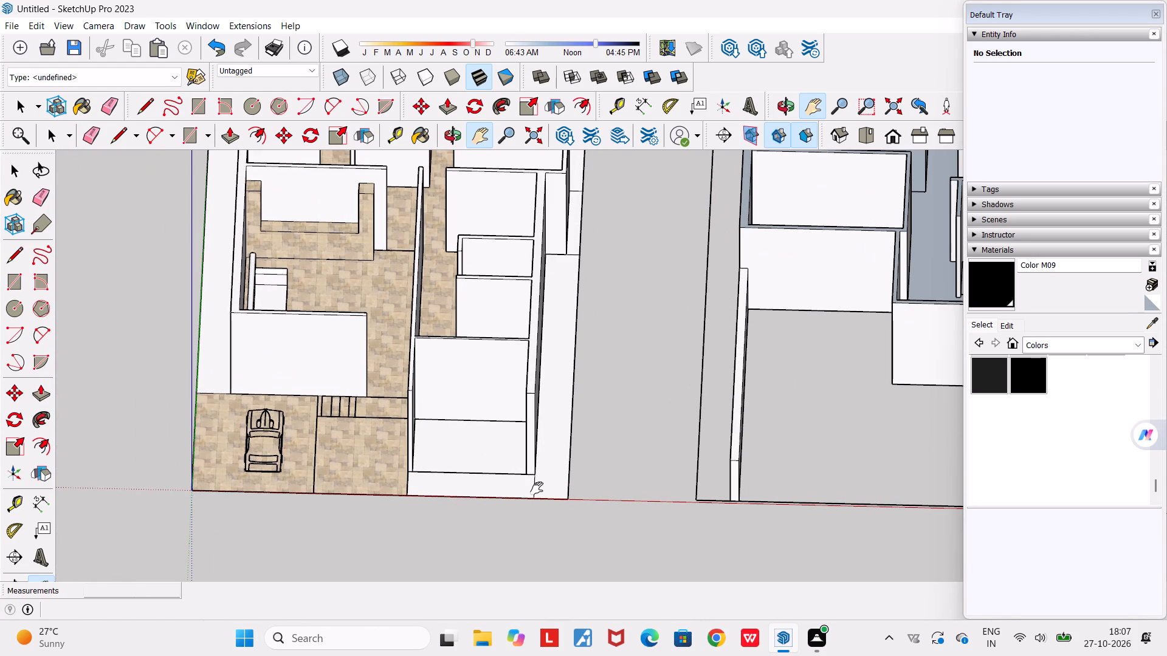
pyautogui.scroll(7, 537, 488)
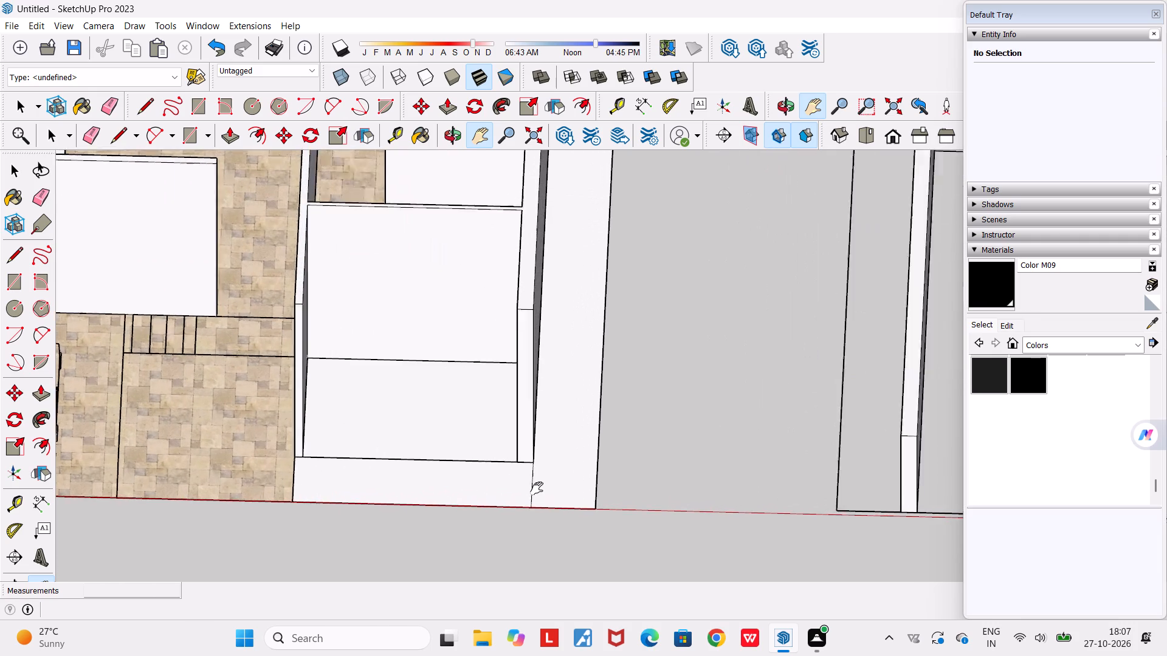
pyautogui.scroll(3, 537, 488)
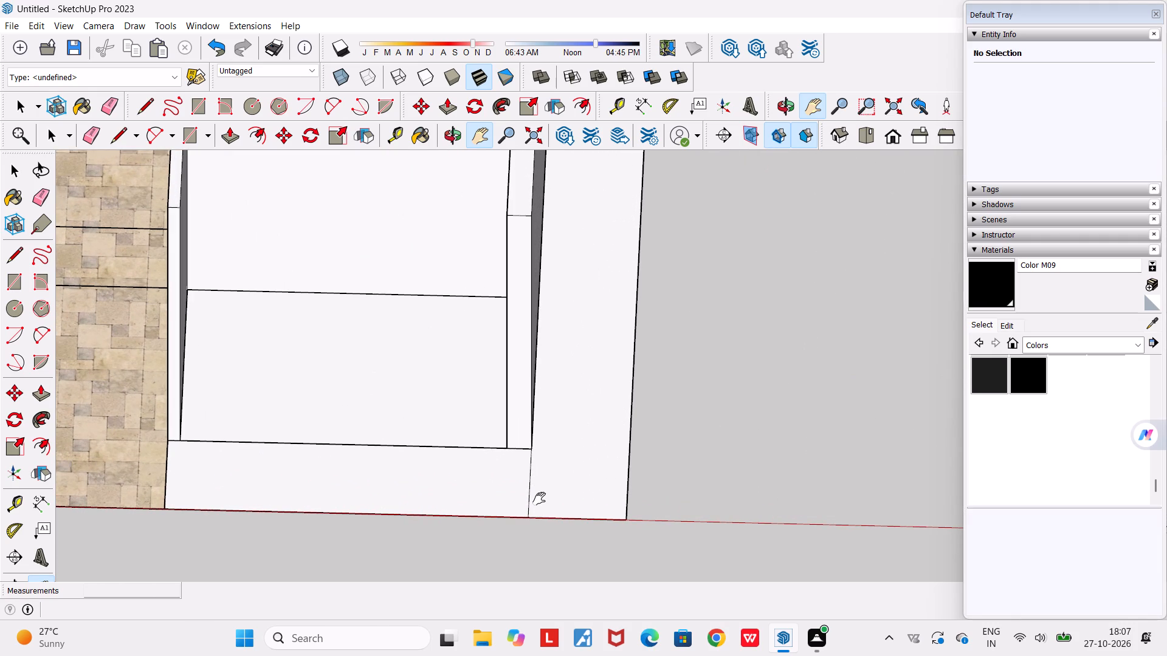
pyautogui.scroll(-14, 539, 447)
pyautogui.moveTo(539, 507); pyautogui.dragTo(539, 570, button='middle')
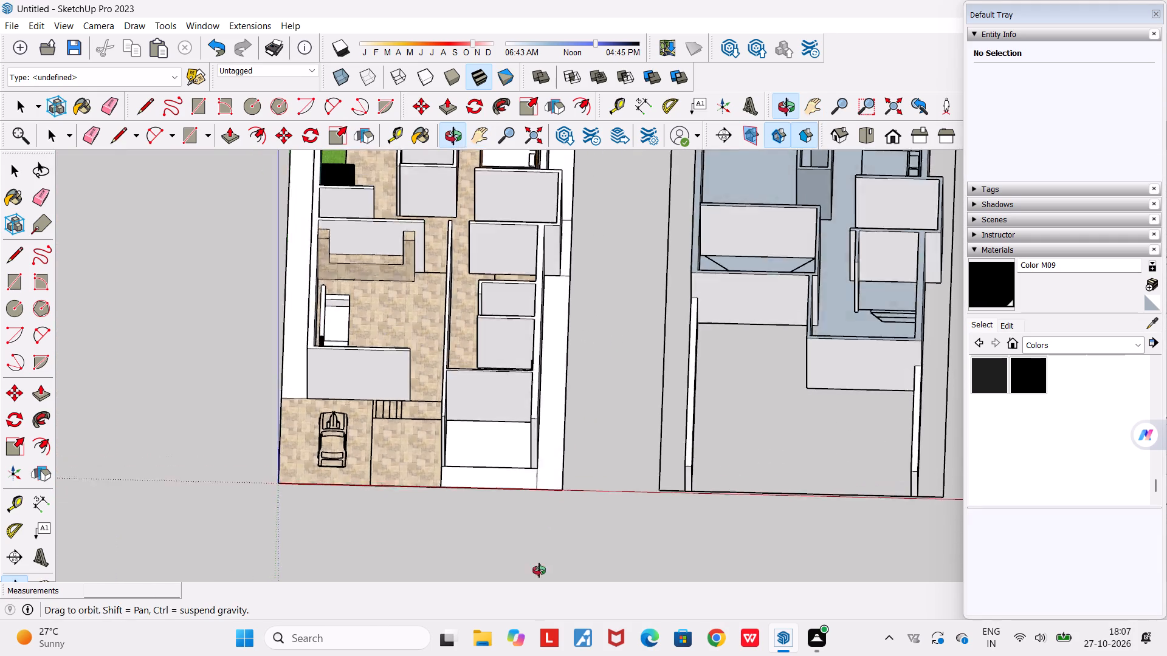
pyautogui.moveTo(539, 570); pyautogui.dragTo(546, 598, button='middle')
pyautogui.moveTo(461, 540); pyautogui.dragTo(470, 583, button='middle')
pyautogui.moveTo(453, 552); pyautogui.dragTo(432, 552, button='middle')
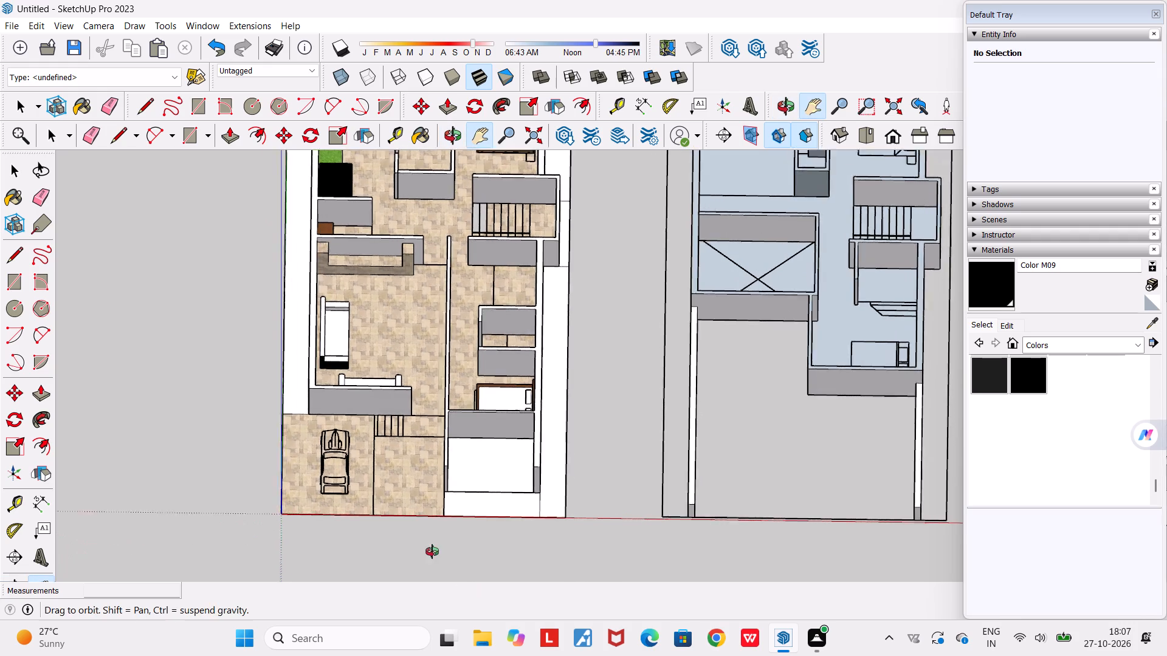
pyautogui.moveTo(432, 552); pyautogui.dragTo(254, 483, button='middle')
pyautogui.scroll(5, 419, 463)
pyautogui.moveTo(365, 436); pyautogui.dragTo(336, 417, button='middle')
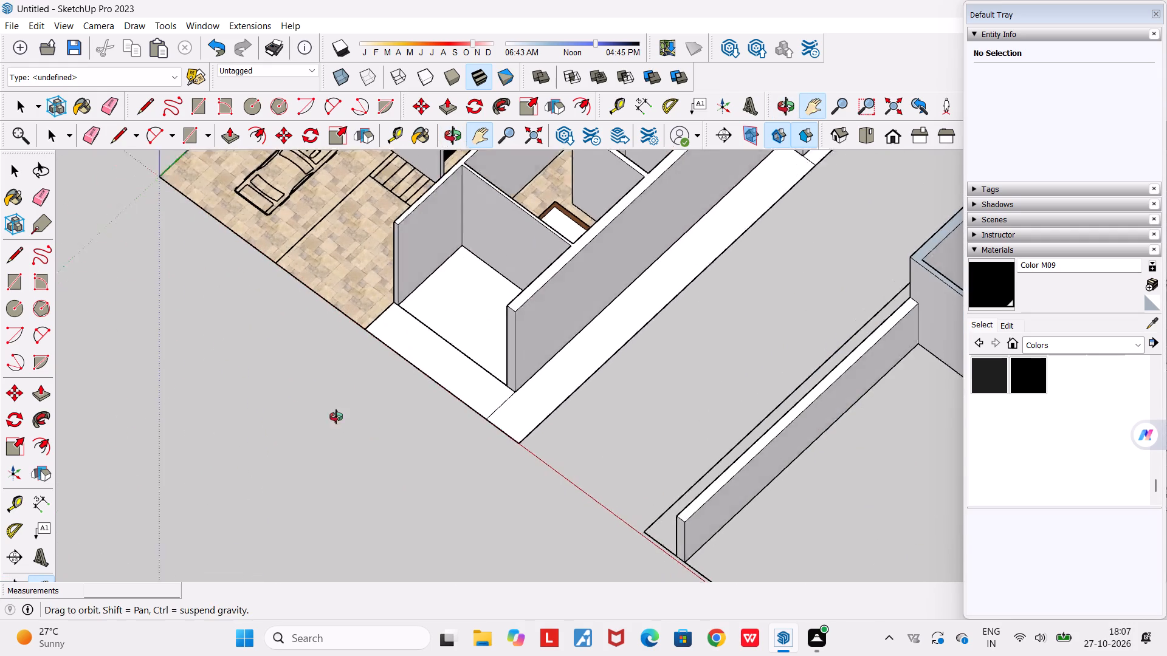
pyautogui.moveTo(336, 417); pyautogui.dragTo(574, 213, button='middle')
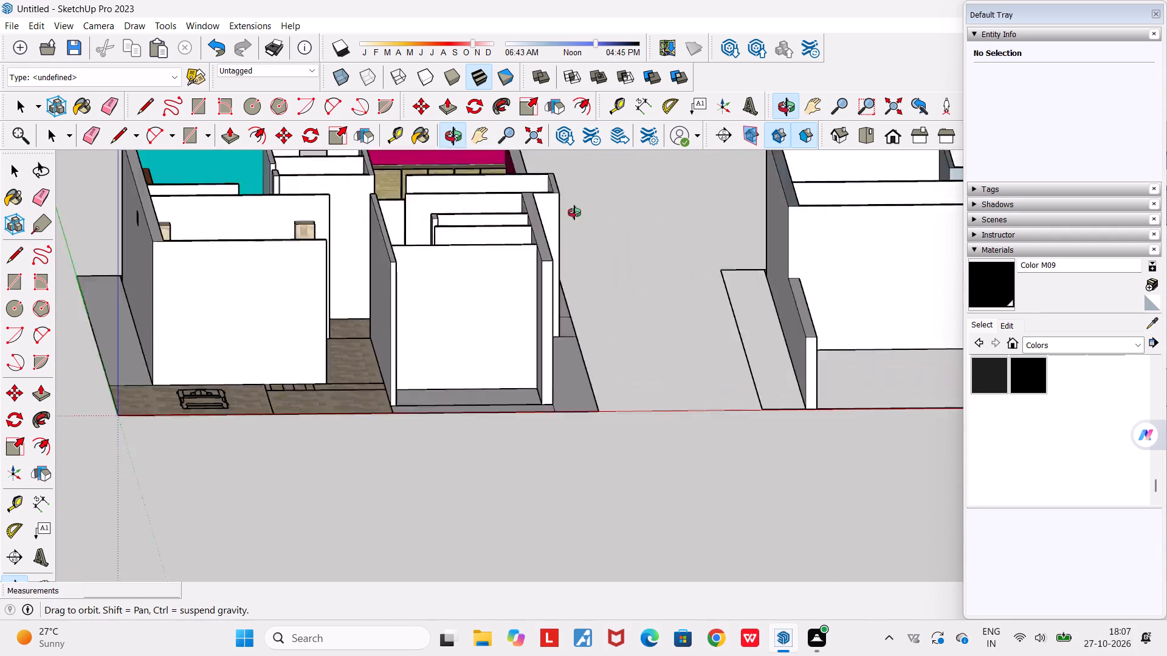
pyautogui.moveTo(574, 213); pyautogui.dragTo(678, 381, button='middle')
pyautogui.scroll(6, 521, 466)
pyautogui.moveTo(495, 530); pyautogui.dragTo(179, 472, button='middle')
pyautogui.scroll(-2, 179, 472)
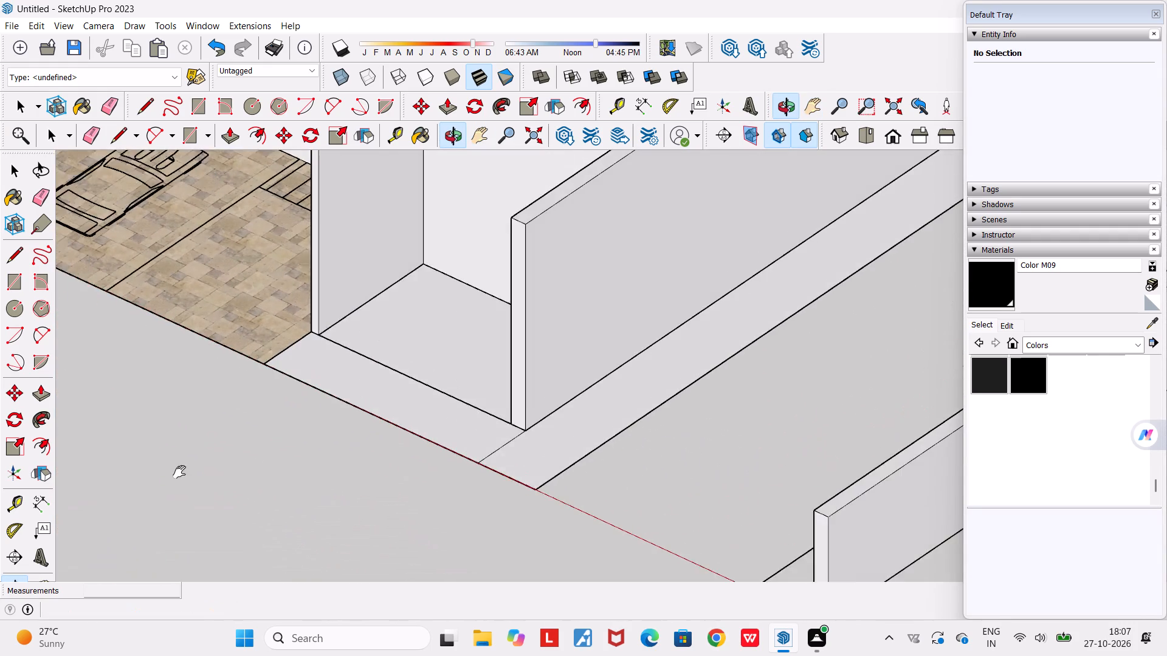
pyautogui.scroll(5, 305, 397)
pyautogui.scroll(-6, 305, 397)
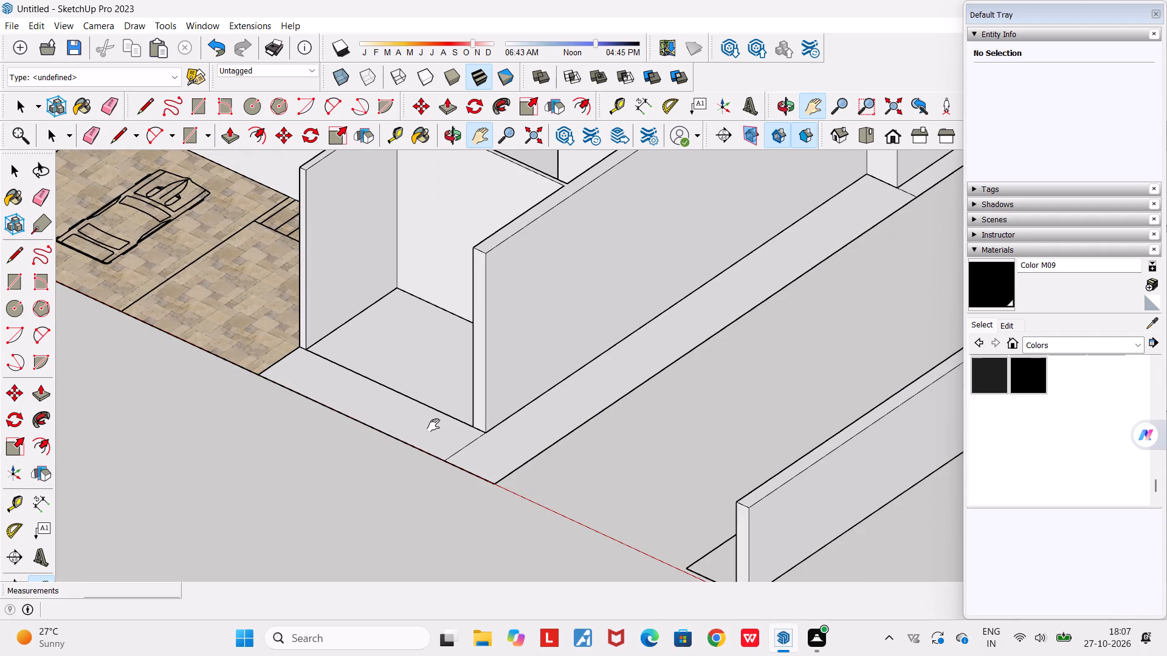
pyautogui.scroll(2, 452, 436)
pyautogui.scroll(-5, 452, 437)
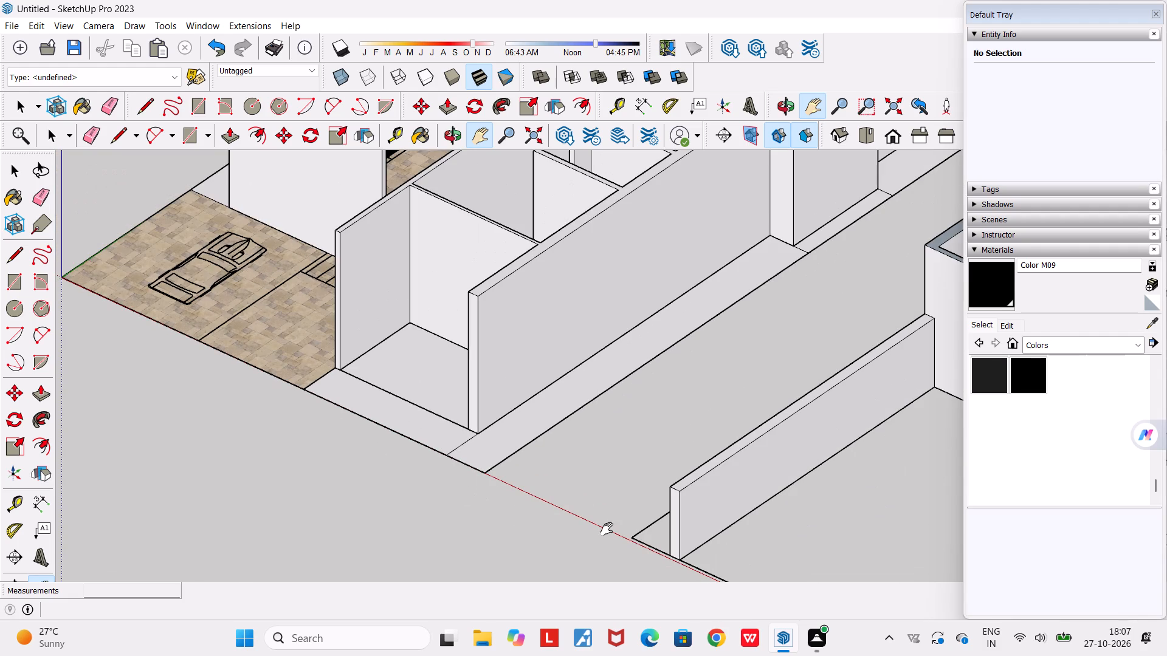
# Review the furnished floor's front, porch side and rear in relation to the other two floor models.
pyautogui.moveTo(616, 490); pyautogui.dragTo(824, 508, button='middle')
pyautogui.scroll(-4, 824, 508)
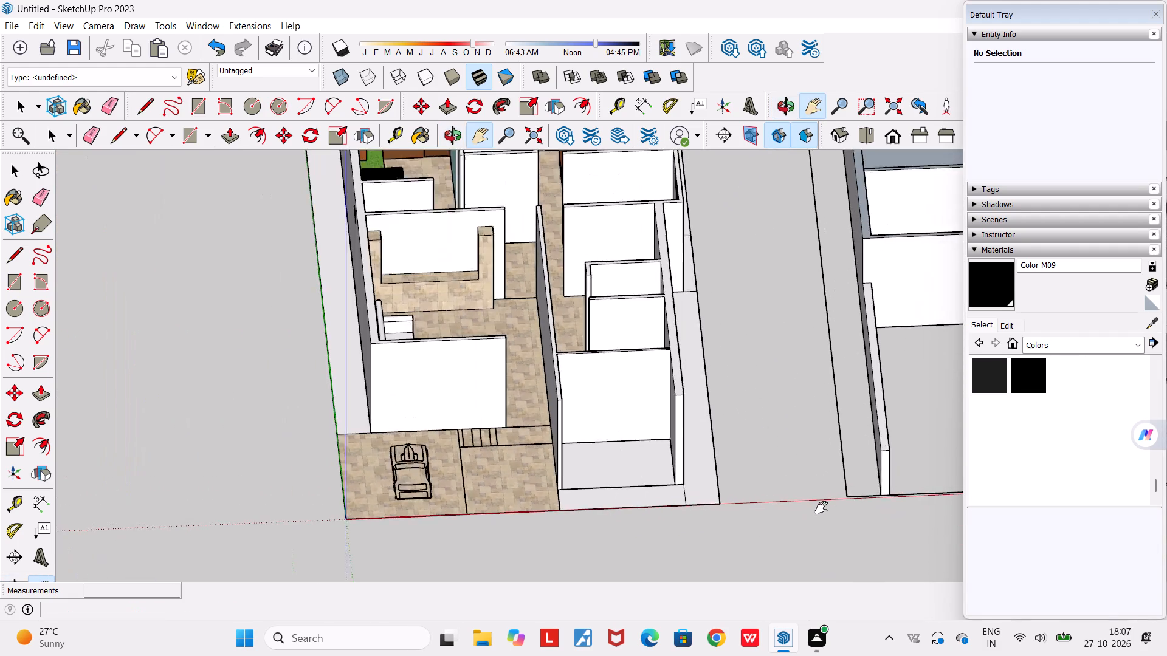
pyautogui.scroll(-5, 821, 508)
pyautogui.moveTo(780, 427); pyautogui.dragTo(580, 367, button='middle')
pyautogui.scroll(-3, 580, 367)
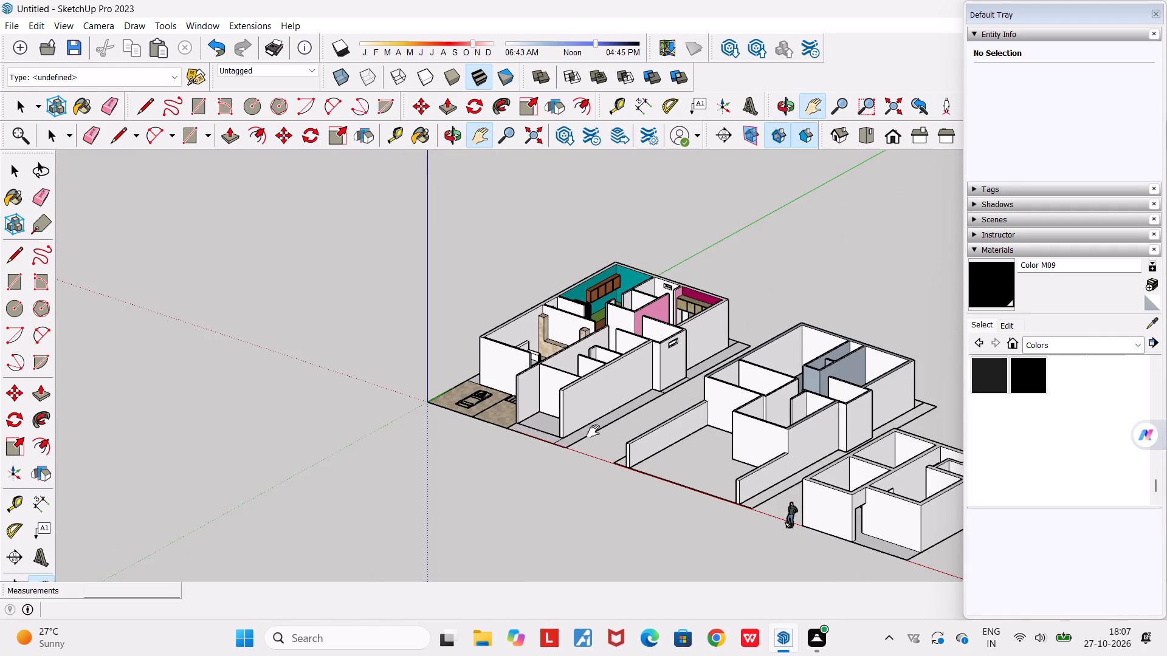
pyautogui.scroll(4, 594, 483)
pyautogui.moveTo(586, 479); pyautogui.dragTo(870, 467, button='middle')
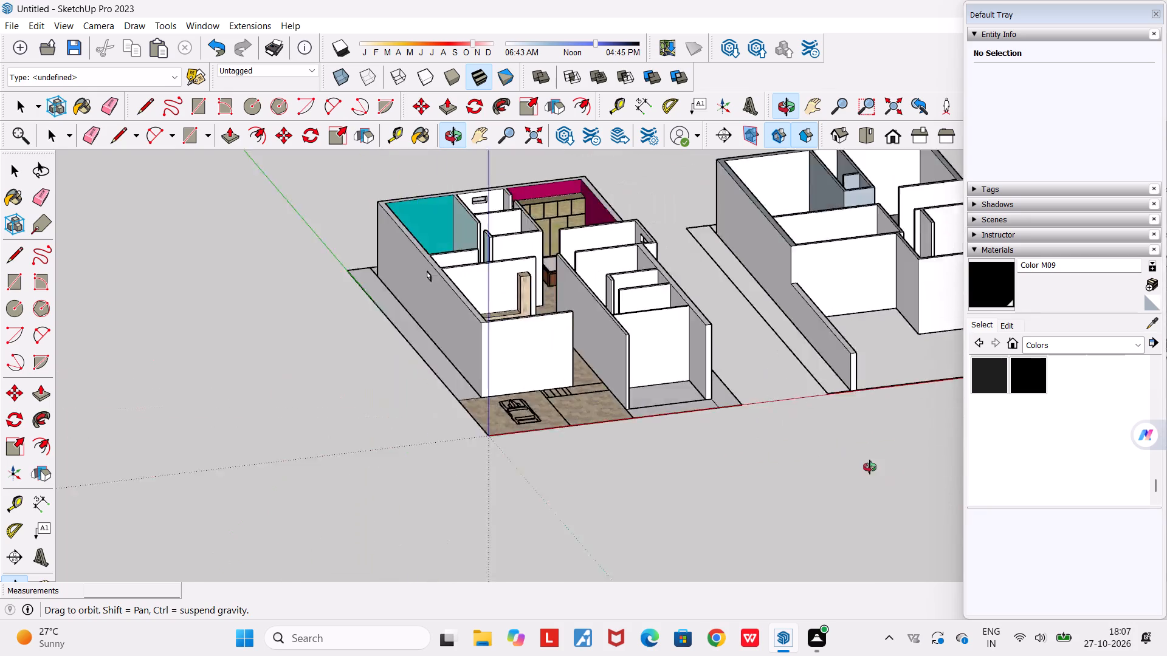
pyautogui.moveTo(870, 467); pyautogui.dragTo(915, 467, button='middle')
pyautogui.scroll(-3, 915, 467)
pyautogui.moveTo(494, 415); pyautogui.dragTo(911, 459, button='middle')
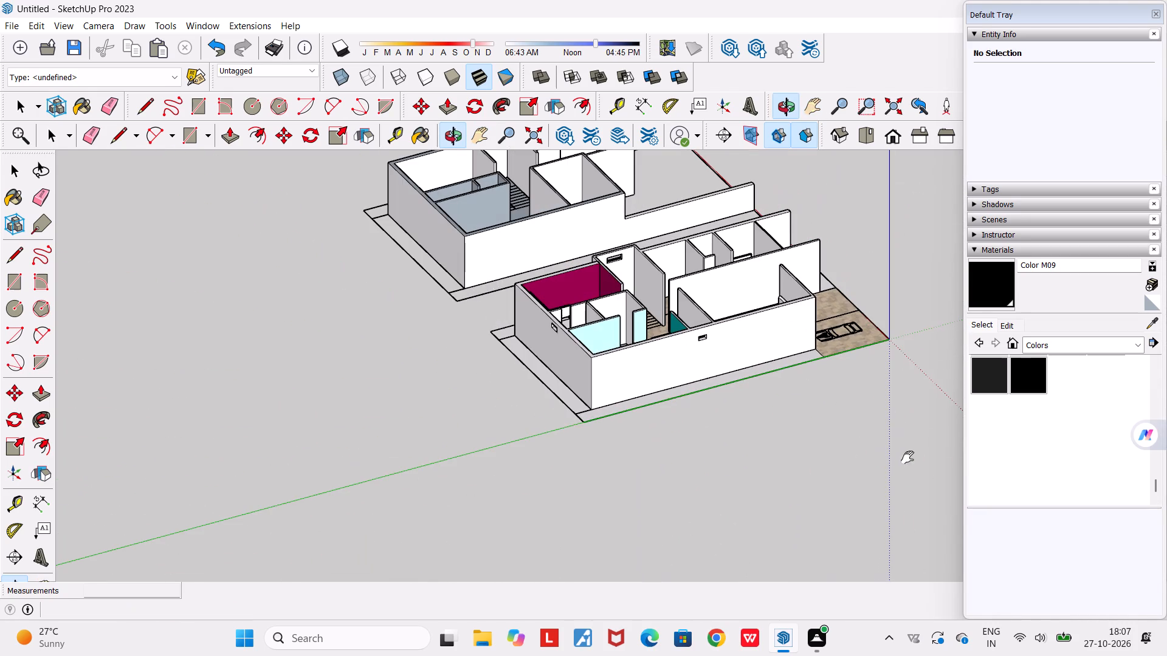
pyautogui.moveTo(396, 428); pyautogui.dragTo(770, 491, button='middle')
pyautogui.scroll(-4, 770, 491)
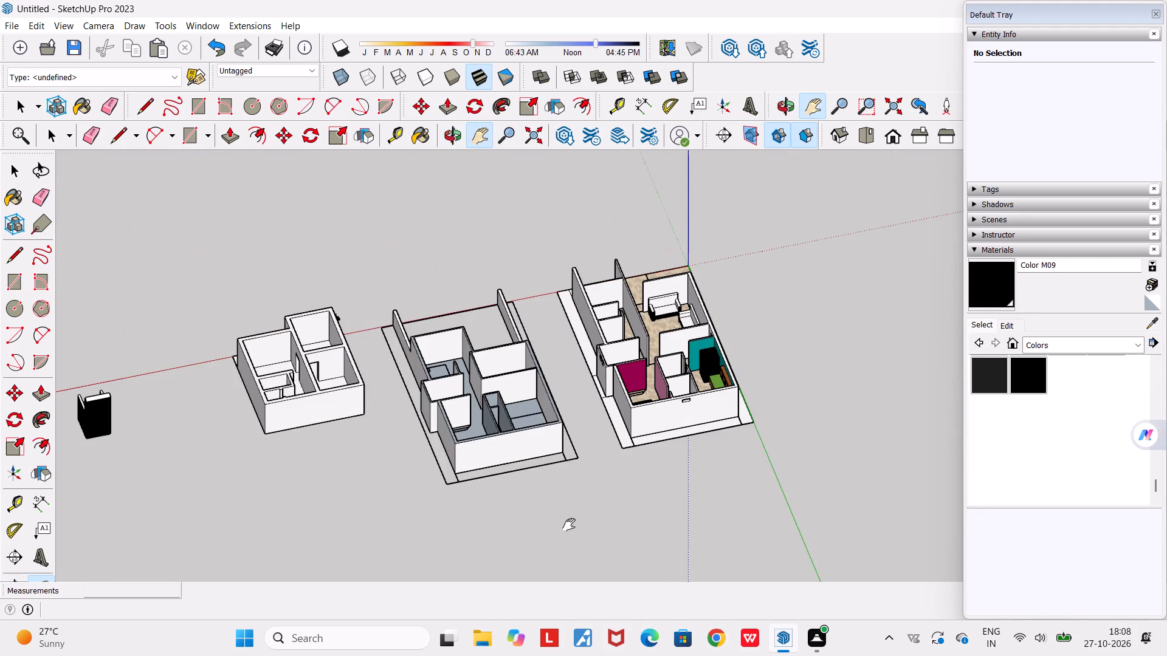
pyautogui.moveTo(520, 516); pyautogui.dragTo(495, 502, button='middle')
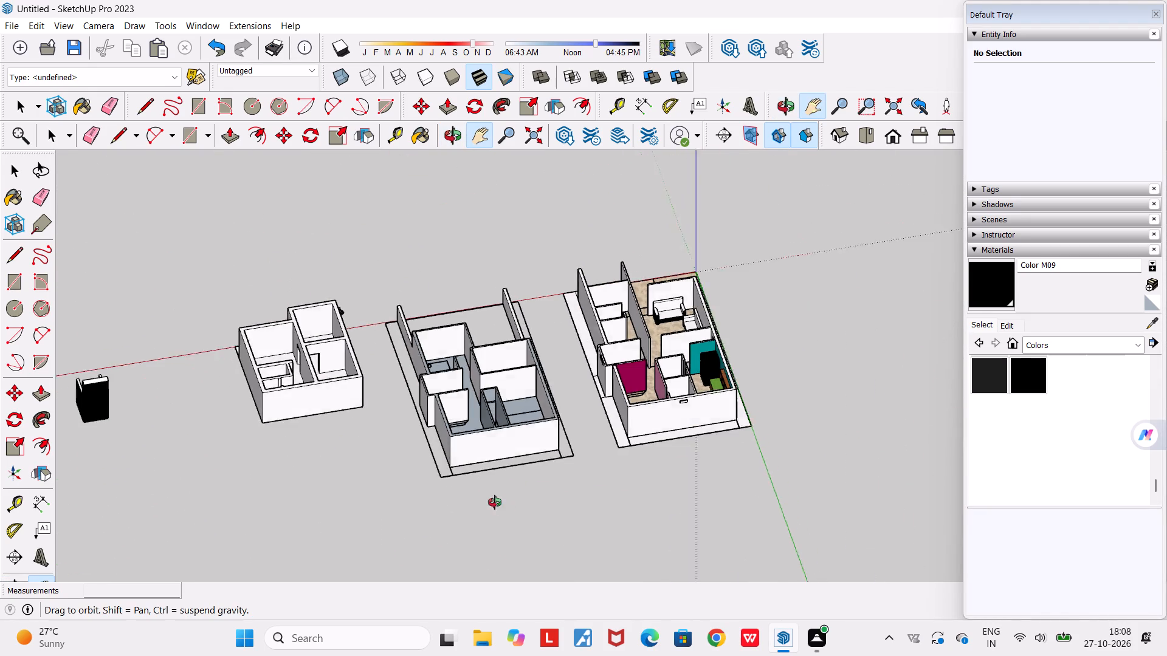
pyautogui.moveTo(495, 502); pyautogui.dragTo(509, 501, button='middle')
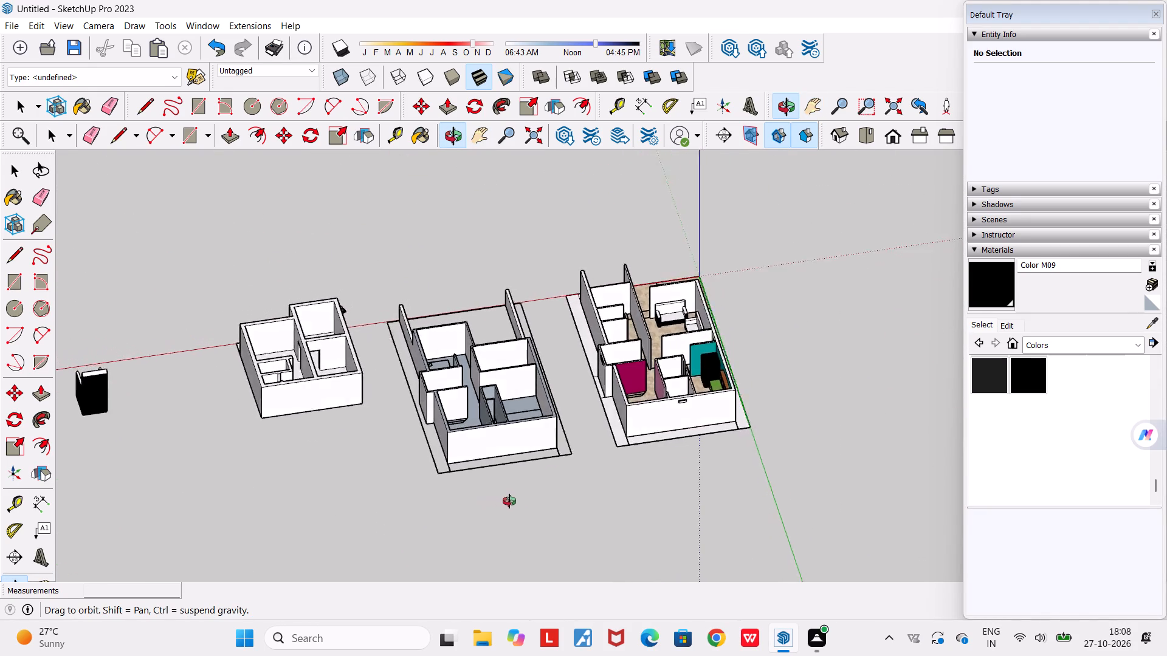
pyautogui.moveTo(509, 501); pyautogui.dragTo(566, 500, button='middle')
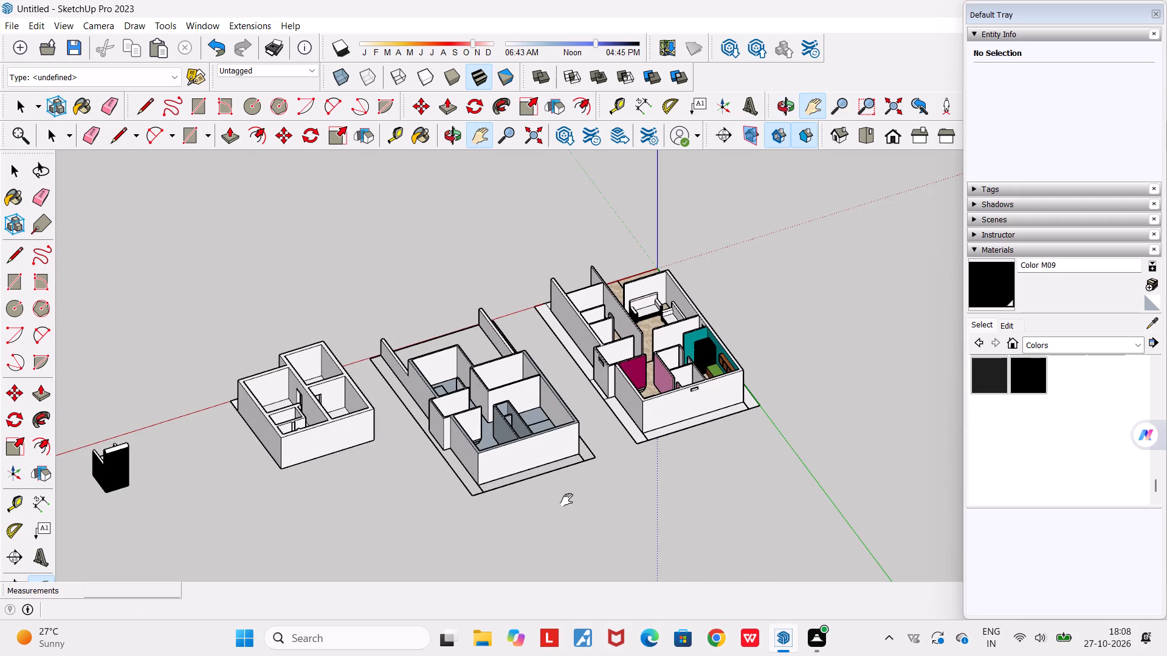
# Examine the middle floor's rear walls and surrounding ground strip, and compare all three floors from the rear and sides.
pyautogui.scroll(5, 425, 457)
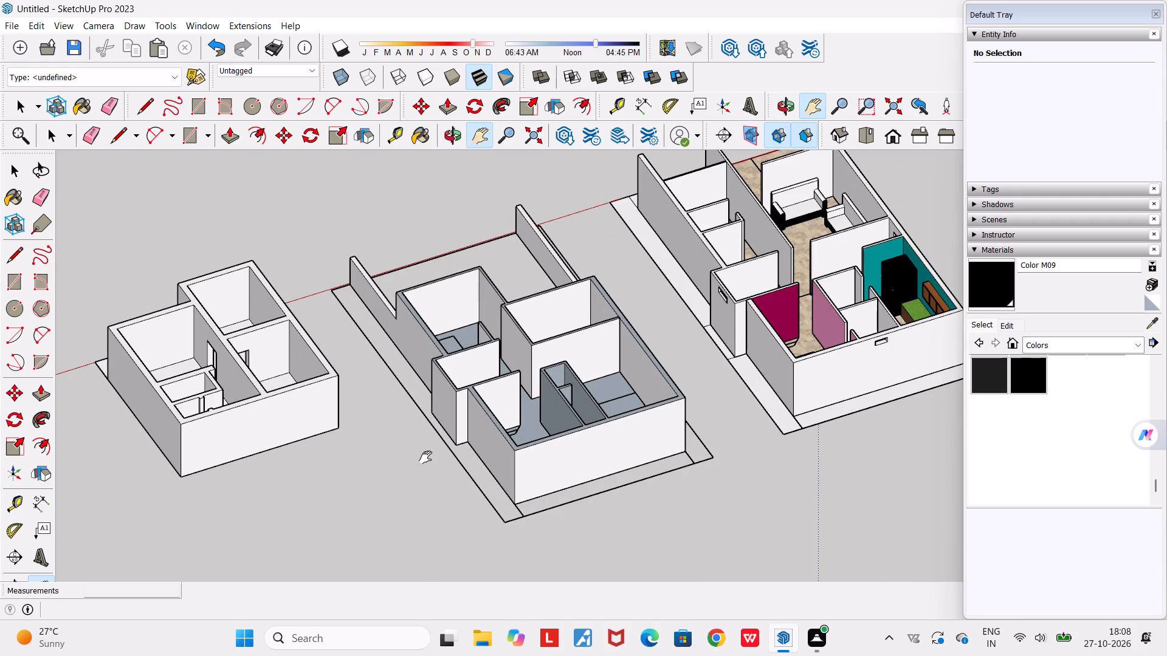
pyautogui.scroll(3, 425, 471)
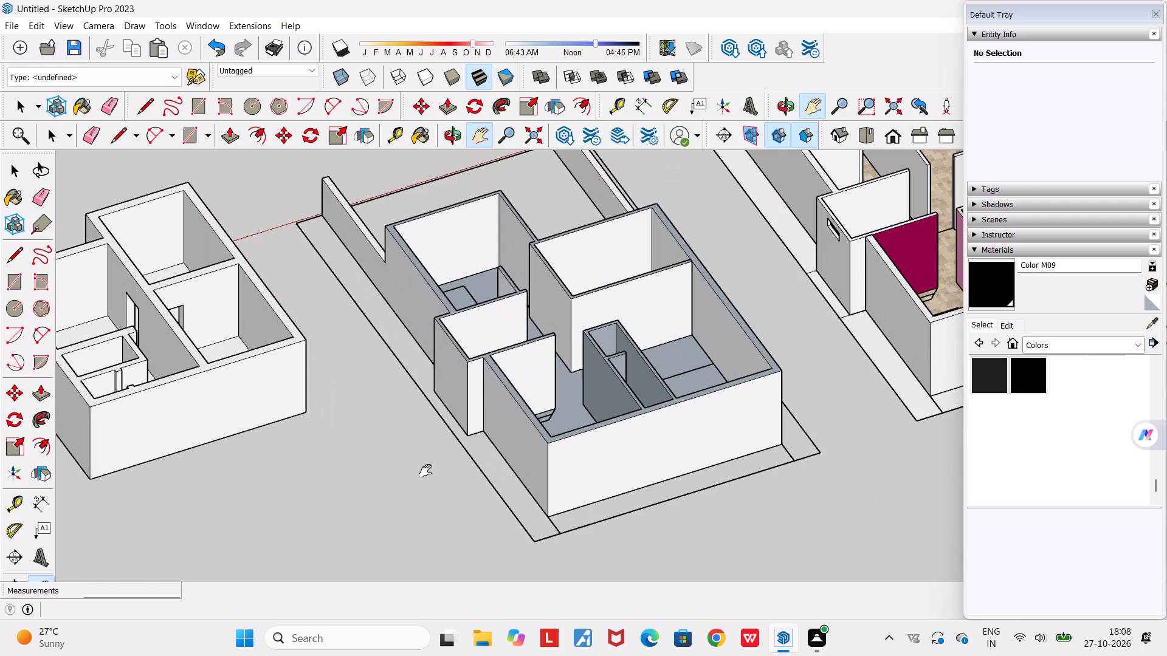
pyautogui.scroll(-3, 425, 471)
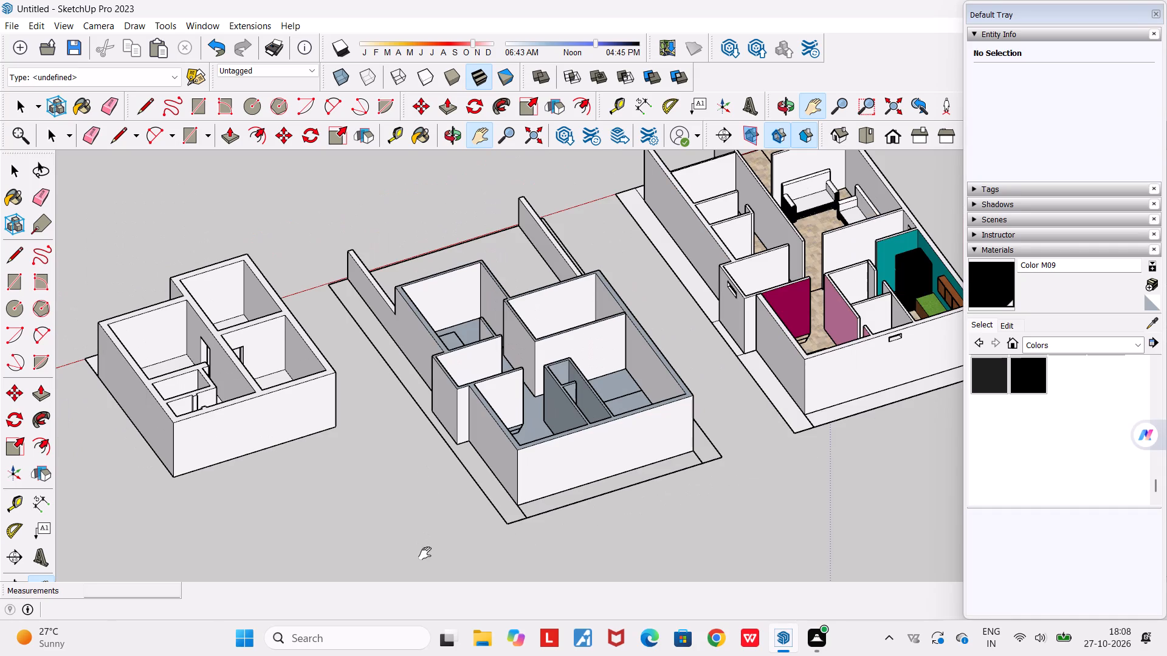
pyautogui.moveTo(435, 558); pyautogui.dragTo(587, 555, button='middle')
pyautogui.scroll(-4, 586, 554)
pyautogui.moveTo(522, 544); pyautogui.dragTo(521, 544, button='middle')
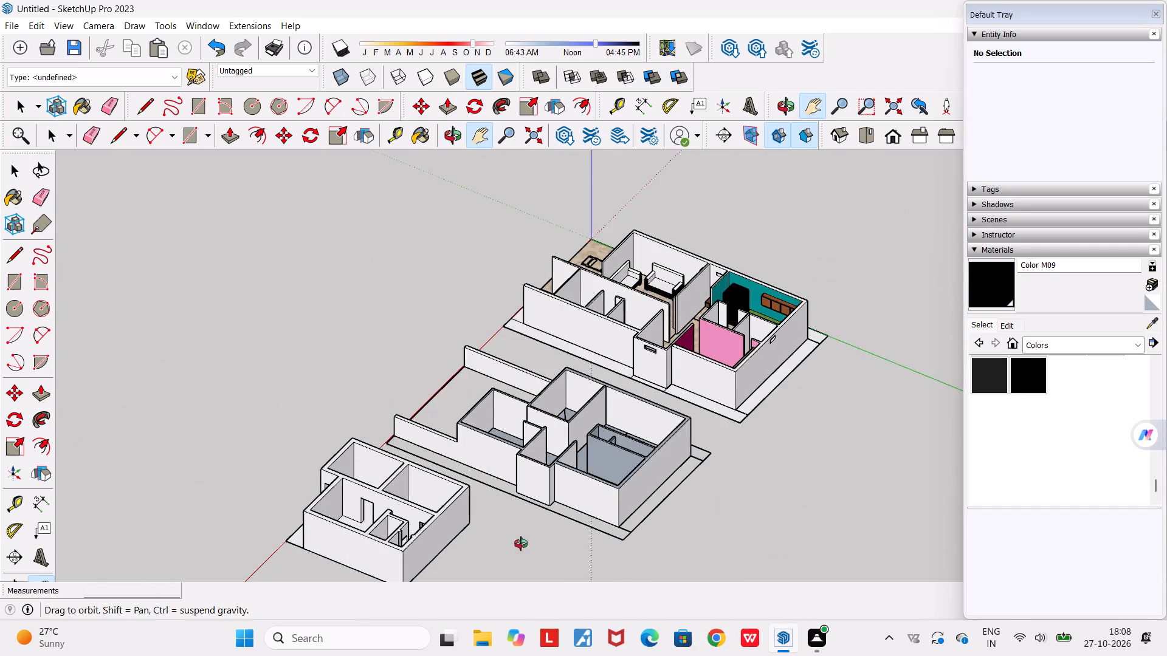
pyautogui.moveTo(521, 544); pyautogui.dragTo(58, 570, button='middle')
pyautogui.moveTo(325, 524); pyautogui.dragTo(221, 459, button='middle')
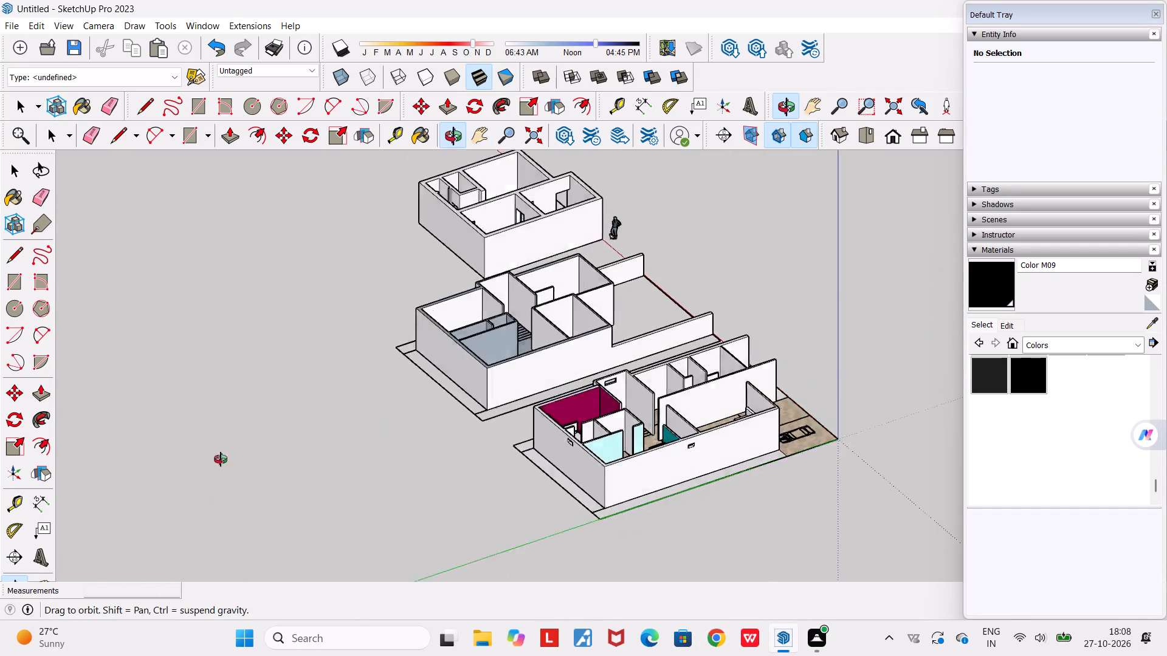
# Review the three floor models from the front, focusing on the furnished floor's open-fronted room and its side ground strip.
pyautogui.moveTo(221, 459); pyautogui.dragTo(184, 439, button='middle')
pyautogui.scroll(-5, 185, 439)
pyautogui.moveTo(667, 485); pyautogui.dragTo(142, 448, button='middle')
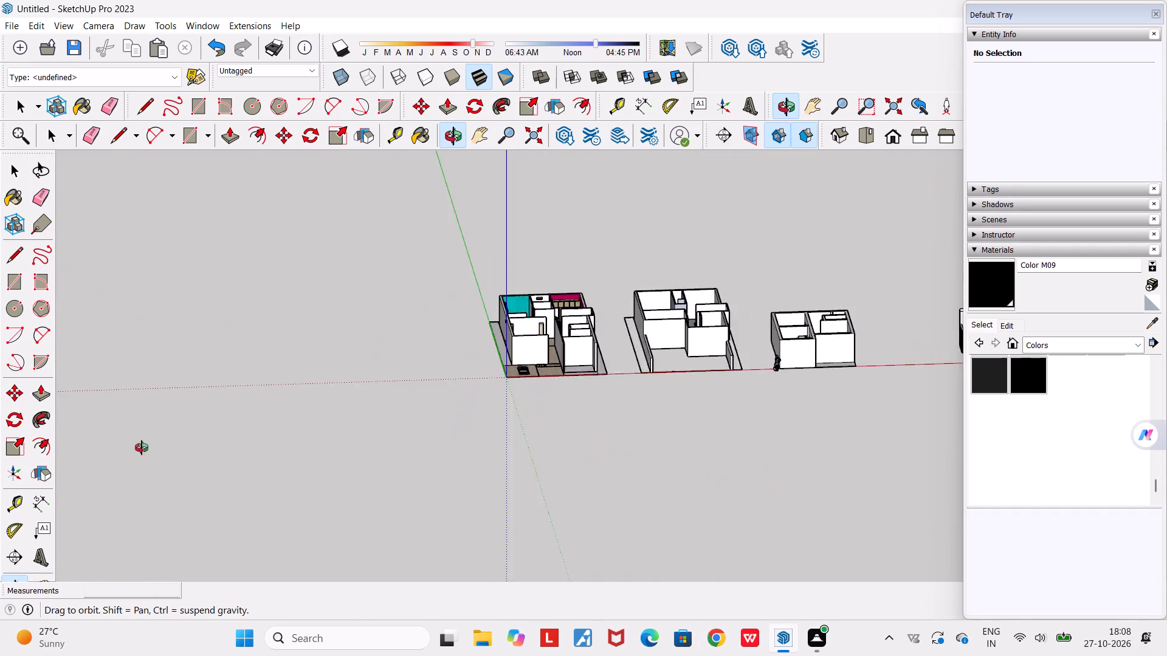
pyautogui.moveTo(142, 448); pyautogui.dragTo(135, 446, button='middle')
pyautogui.scroll(-3, 131, 446)
pyautogui.moveTo(388, 485); pyautogui.dragTo(221, 455, button='middle')
pyautogui.scroll(4, 532, 270)
pyautogui.moveTo(491, 524); pyautogui.dragTo(535, 629, button='middle')
pyautogui.scroll(4, 481, 429)
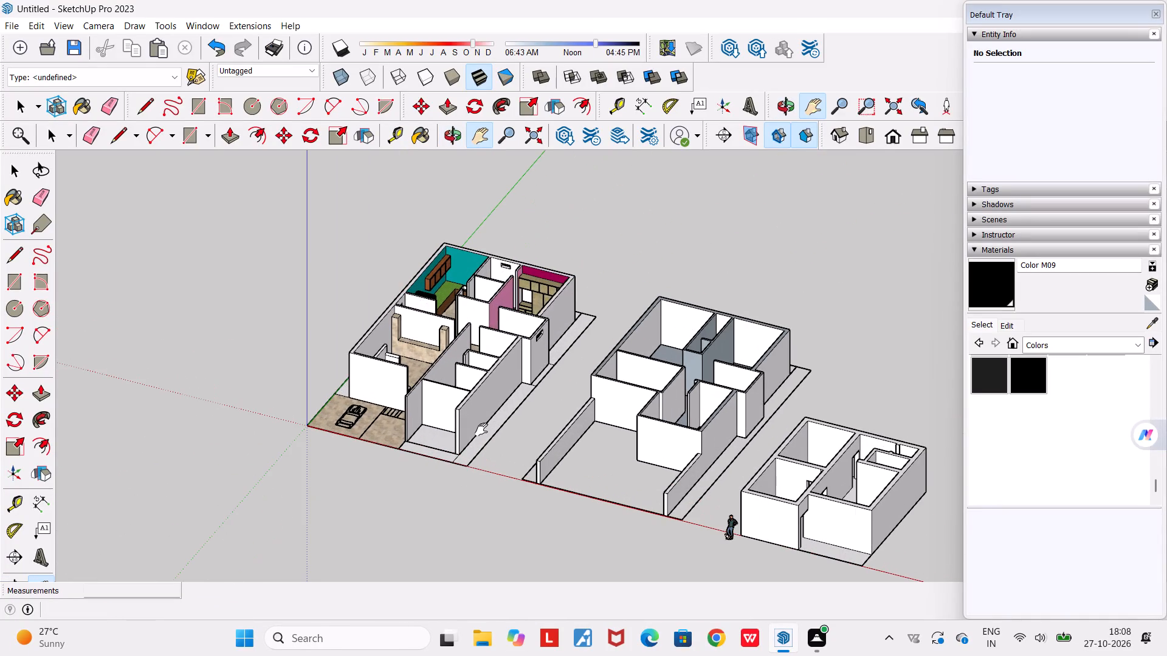
pyautogui.moveTo(501, 468); pyautogui.dragTo(540, 492, button='middle')
pyautogui.scroll(2, 515, 477)
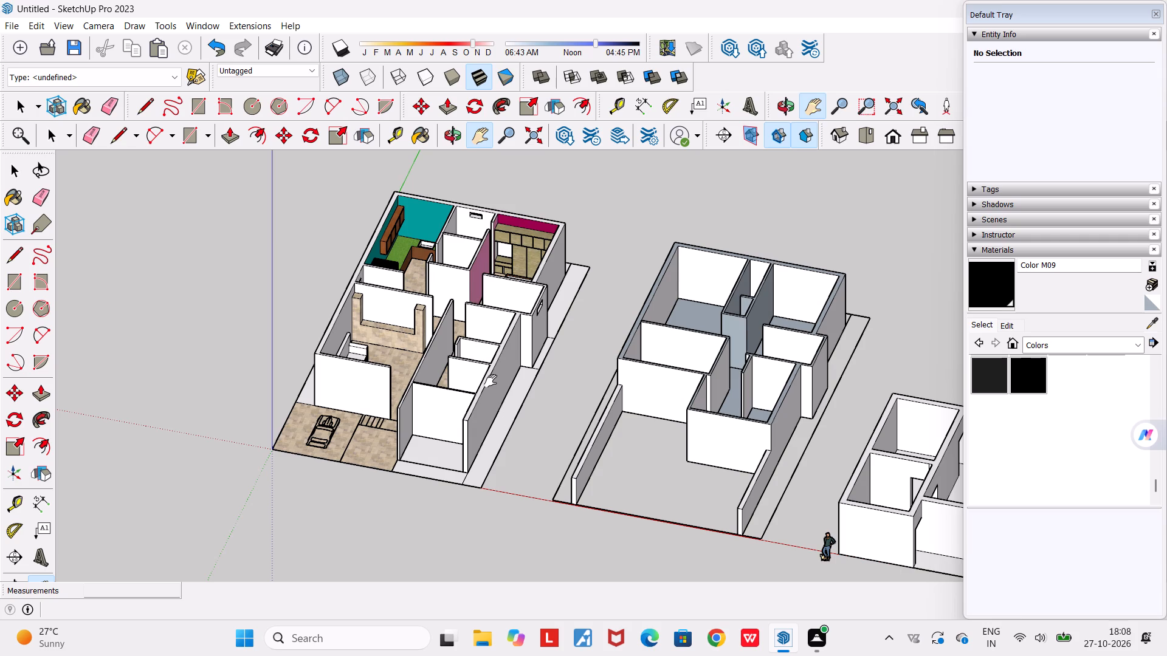
pyautogui.scroll(5, 528, 375)
pyautogui.moveTo(568, 391); pyautogui.dragTo(522, 404, button='middle')
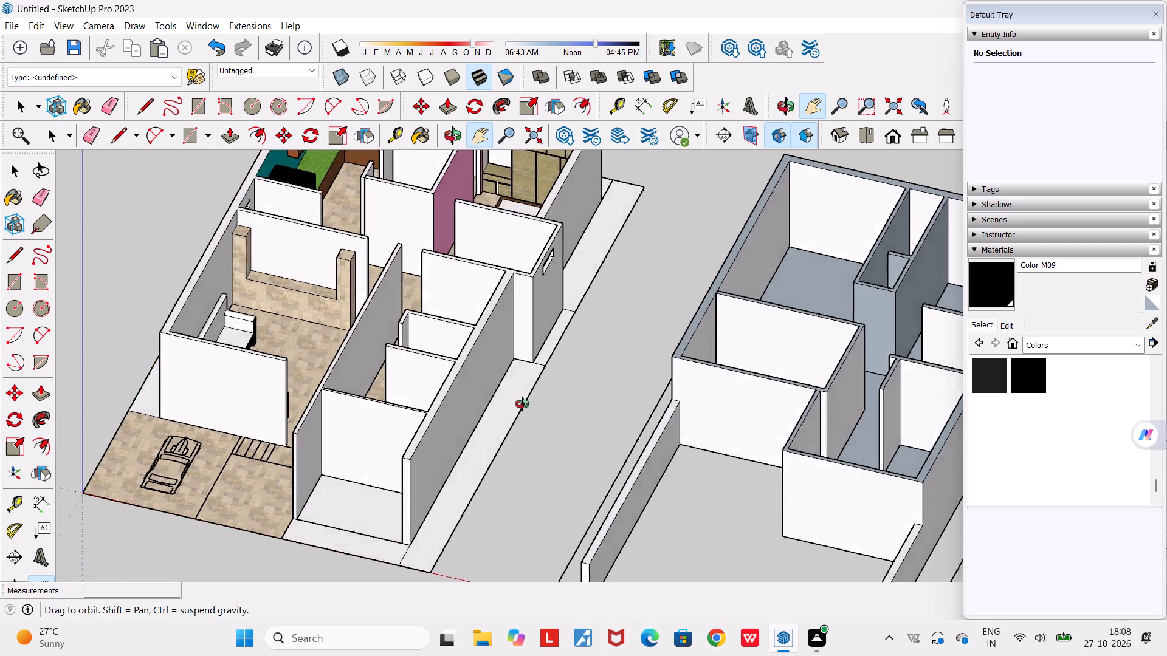
pyautogui.moveTo(522, 404); pyautogui.dragTo(522, 414, button='middle')
pyautogui.scroll(5, 542, 365)
pyautogui.scroll(-5, 534, 361)
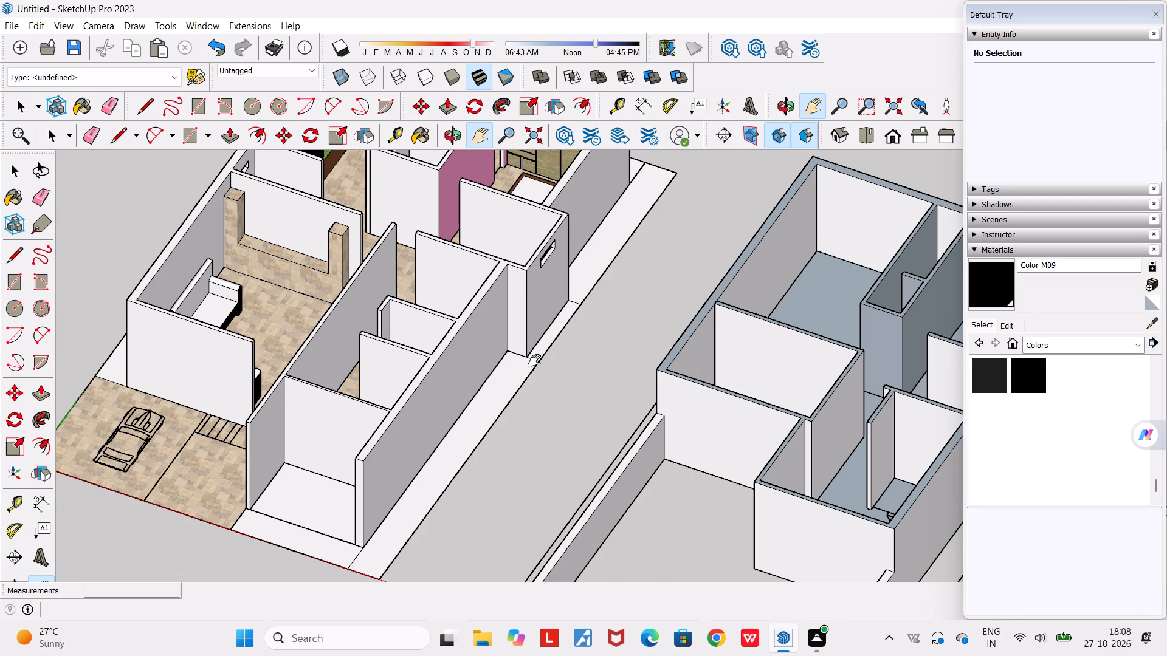
pyautogui.scroll(-5, 534, 361)
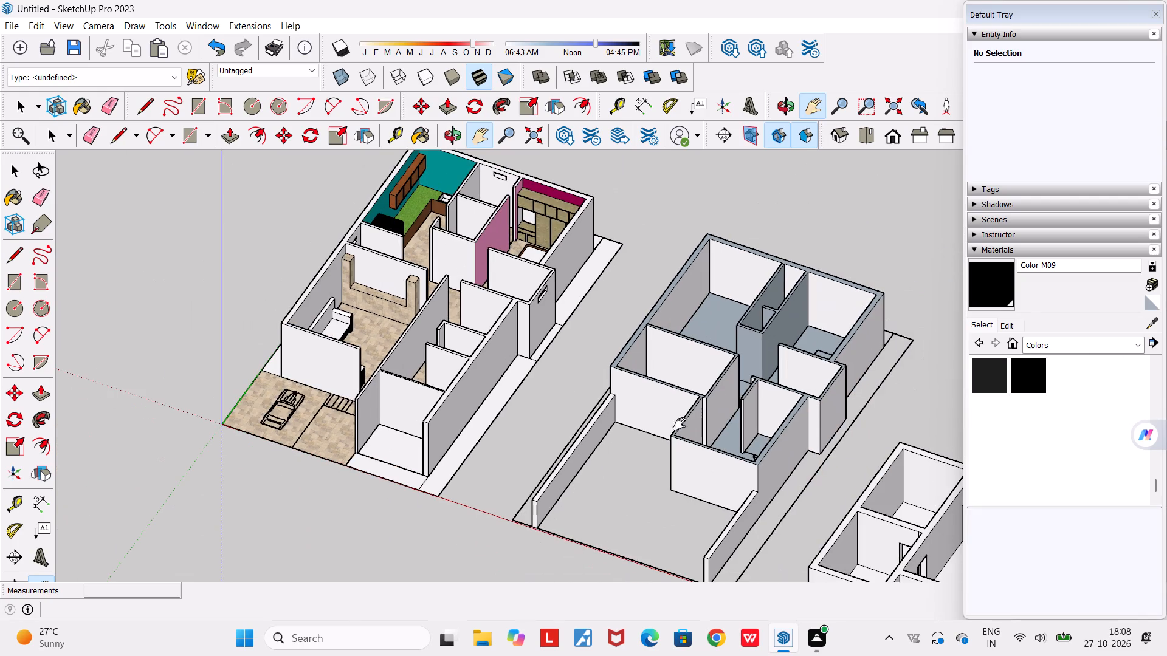
# Examine the middle floor's side wall, projecting room corner and adjoining ground strip on the side facing the smallest floor.
pyautogui.scroll(2, 831, 442)
pyautogui.moveTo(842, 458); pyautogui.dragTo(809, 493, button='middle')
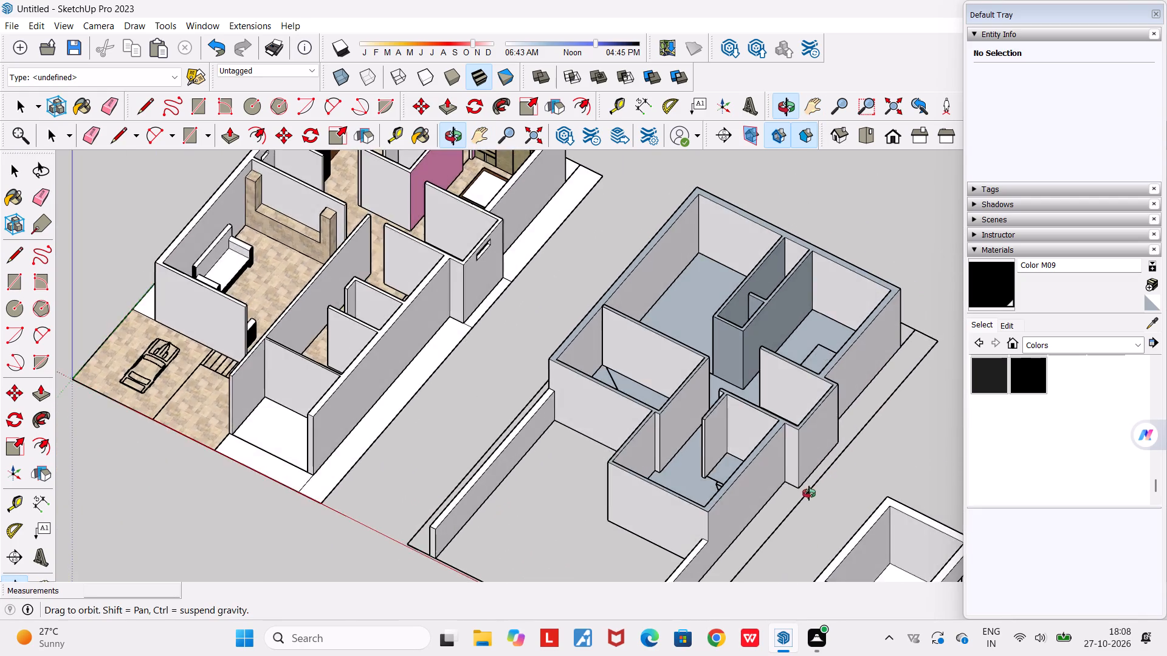
pyautogui.moveTo(809, 493); pyautogui.dragTo(810, 494, button='middle')
pyautogui.scroll(-3, 810, 494)
pyautogui.scroll(2, 833, 497)
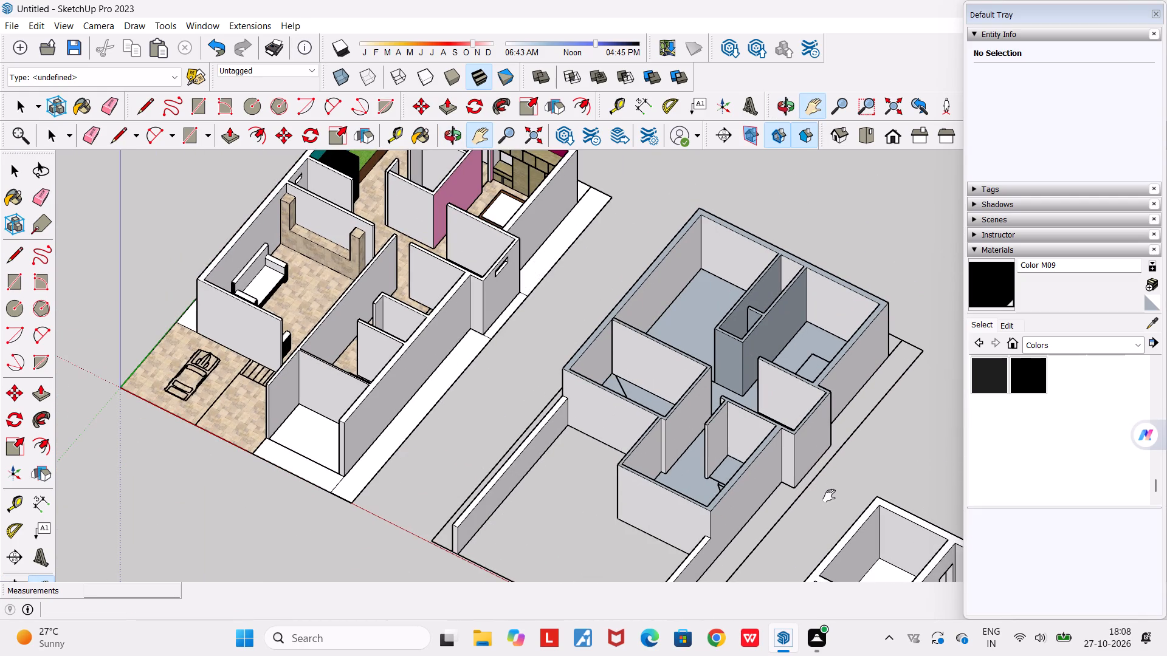
pyautogui.scroll(-7, 829, 496)
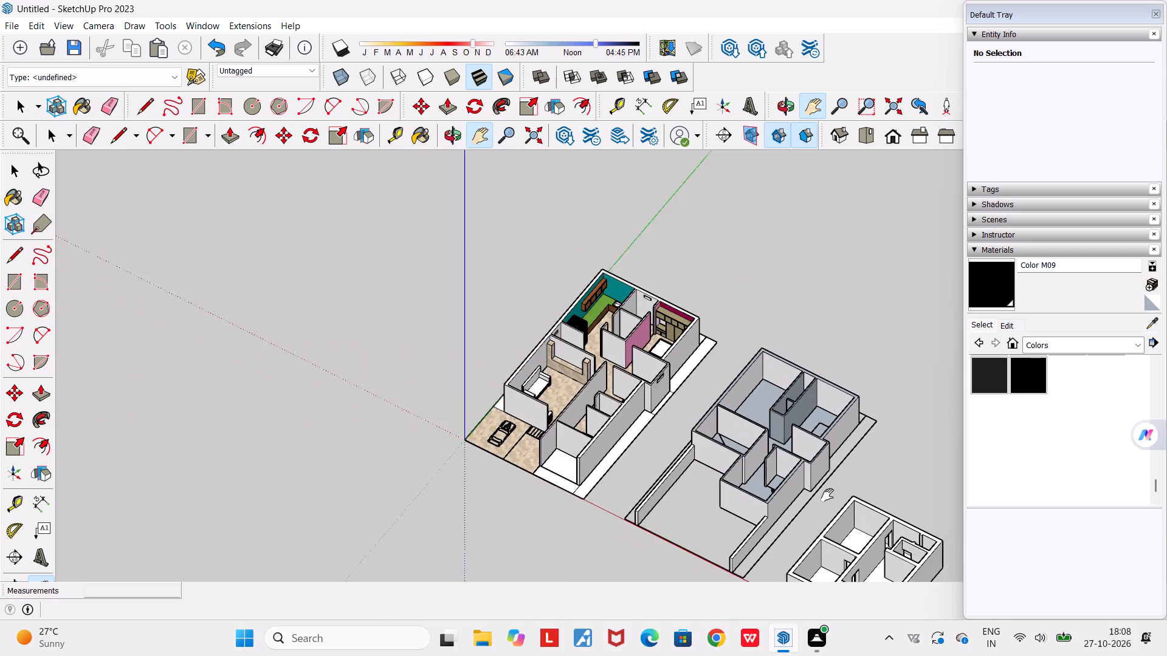
pyautogui.scroll(-1, 827, 495)
pyautogui.moveTo(764, 368); pyautogui.dragTo(681, 257)
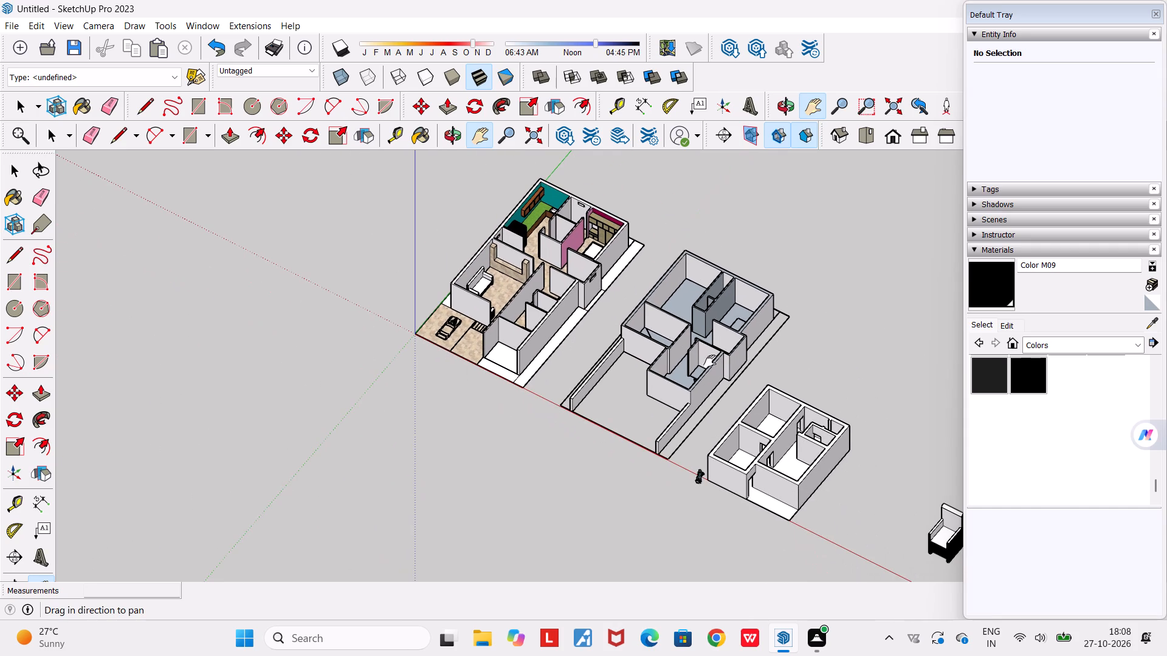
pyautogui.scroll(5, 738, 375)
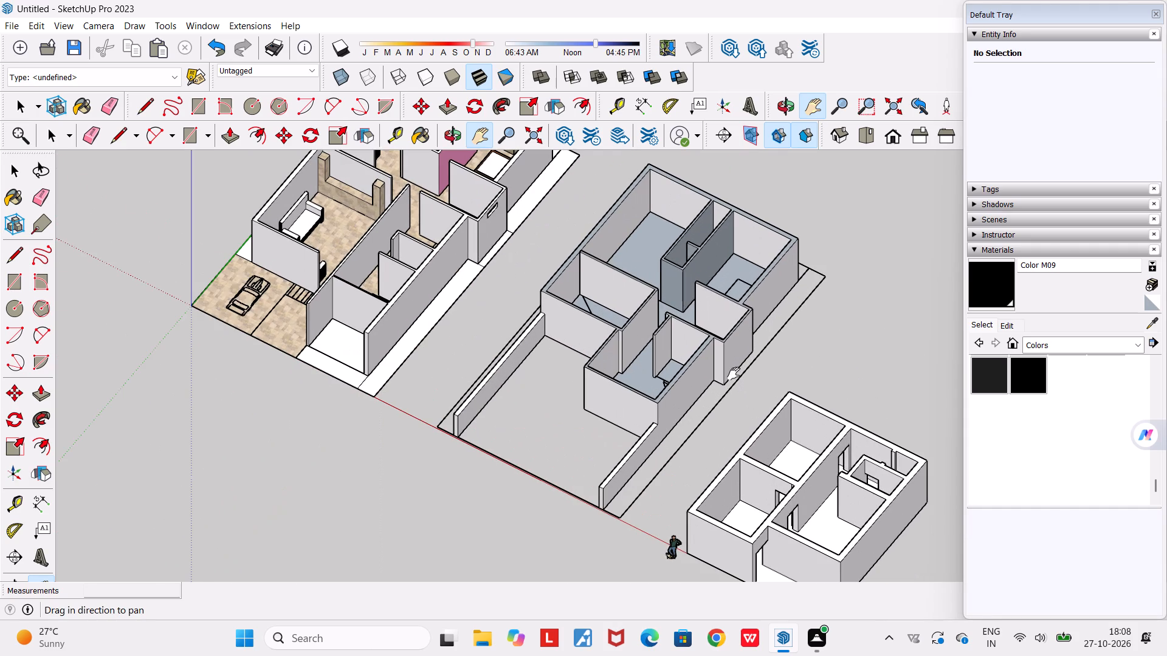
pyautogui.scroll(6, 734, 374)
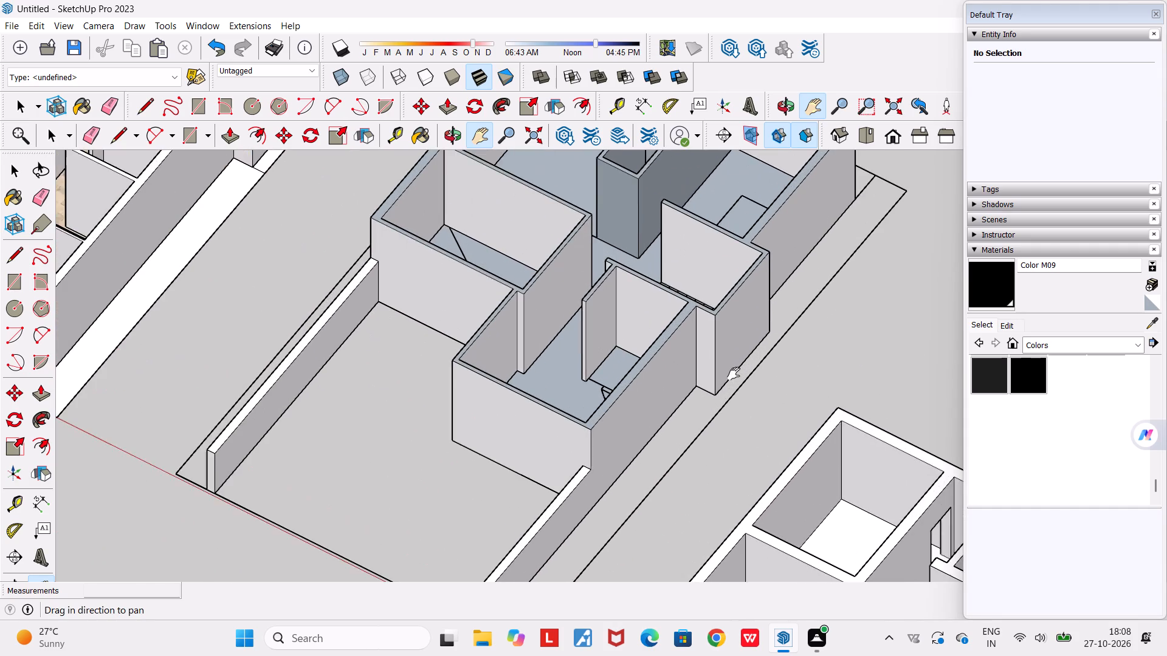
pyautogui.scroll(1, 734, 374)
pyautogui.scroll(-4, 734, 374)
pyautogui.scroll(3, 734, 374)
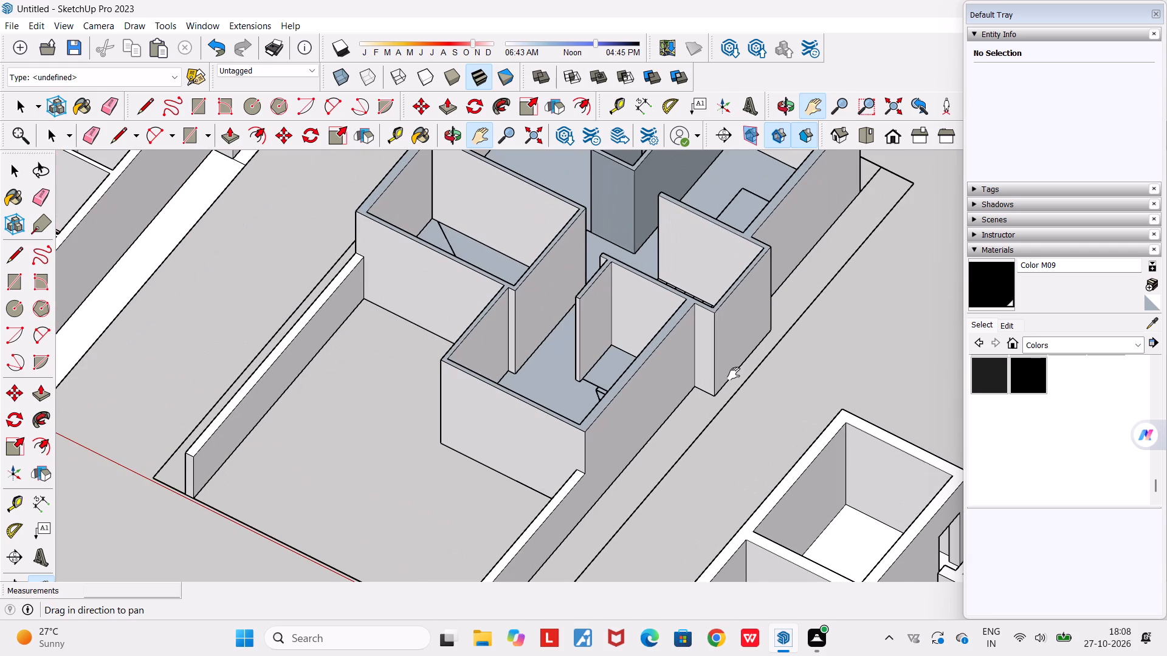
pyautogui.scroll(6, 734, 374)
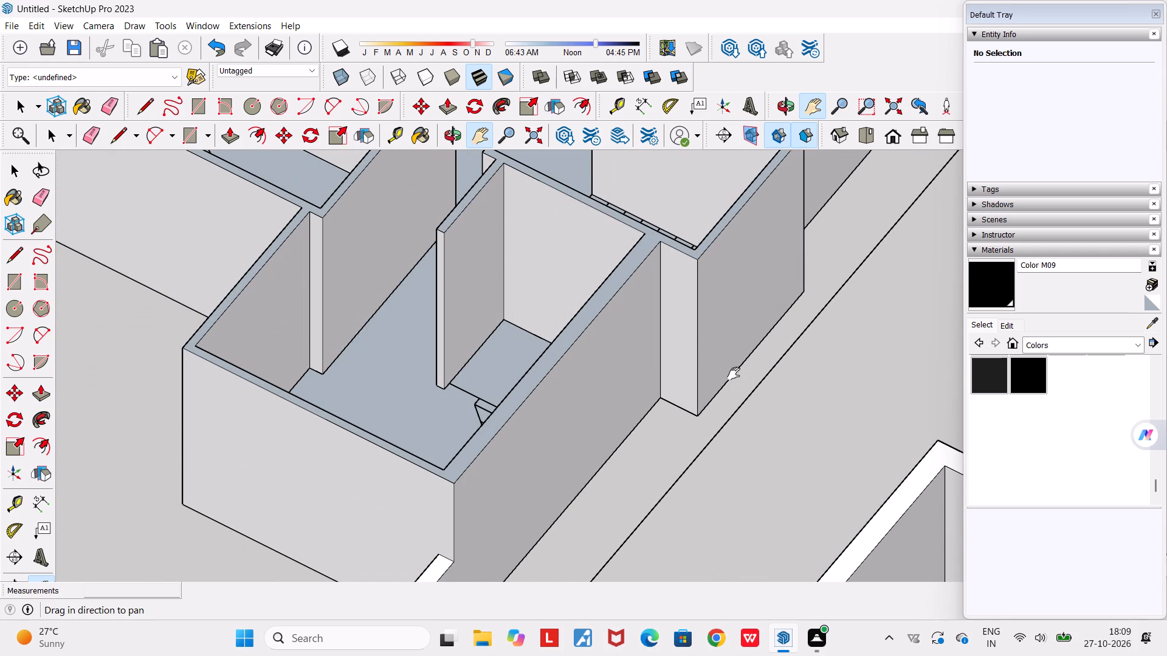
pyautogui.scroll(-15, 734, 374)
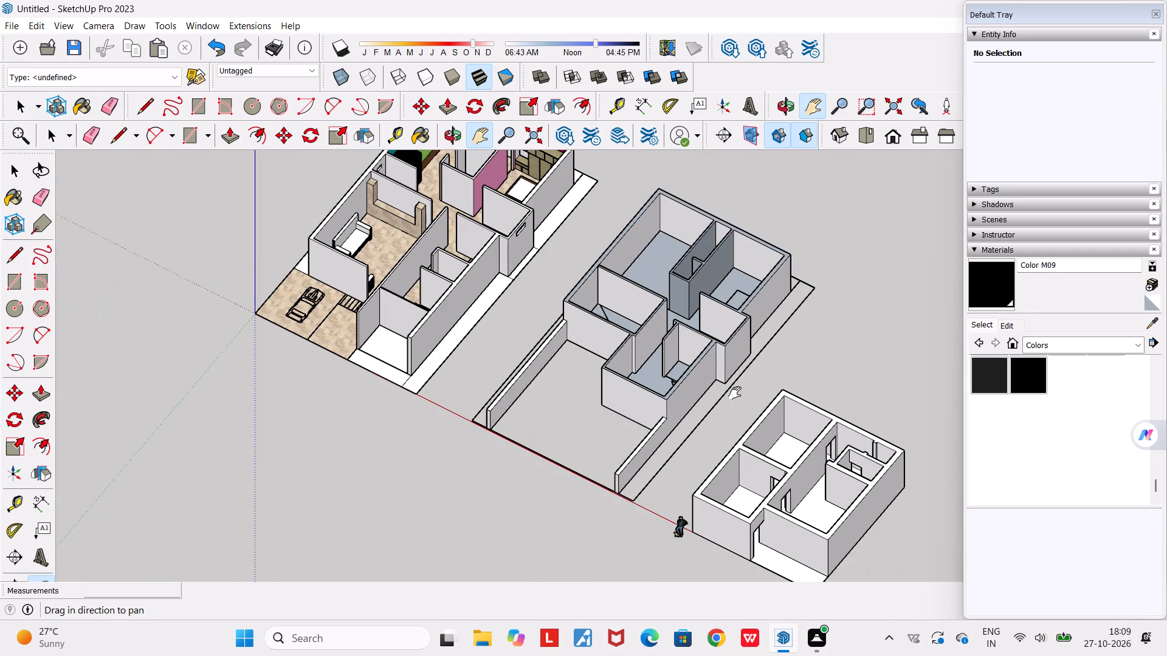
# Inspect the middle floor's open front area and low boundary walls from both front corners, in relation to the furnished floor.
pyautogui.moveTo(726, 407); pyautogui.dragTo(881, 352, button='middle')
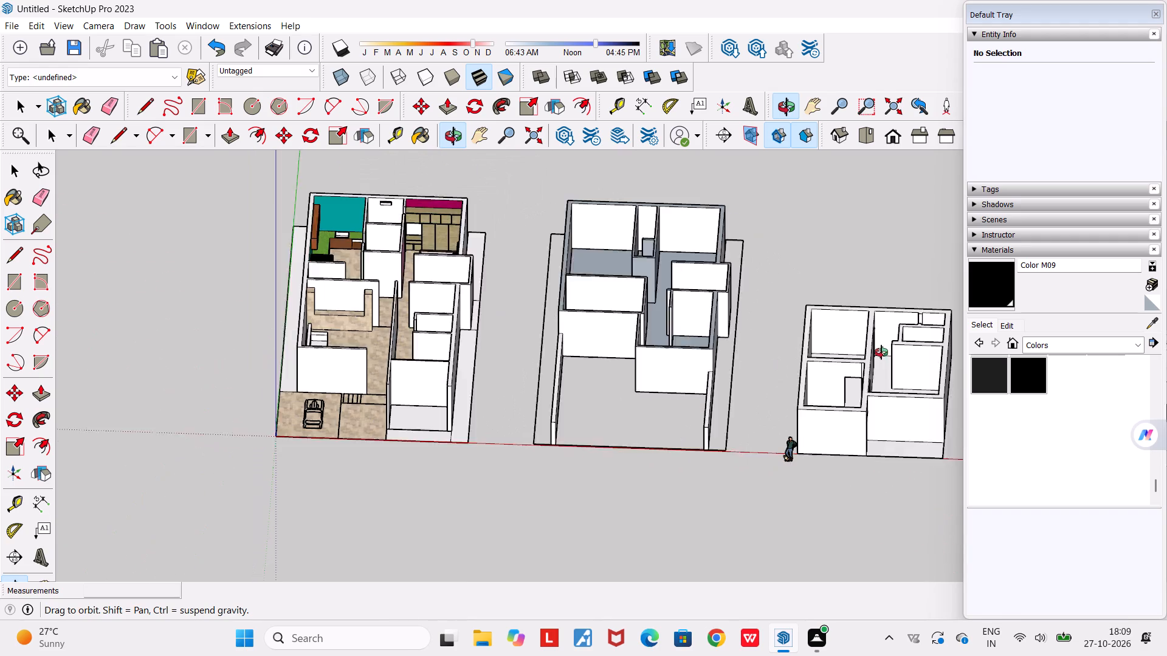
pyautogui.moveTo(881, 352); pyautogui.dragTo(882, 350, button='middle')
pyautogui.moveTo(771, 407); pyautogui.dragTo(644, 438, button='middle')
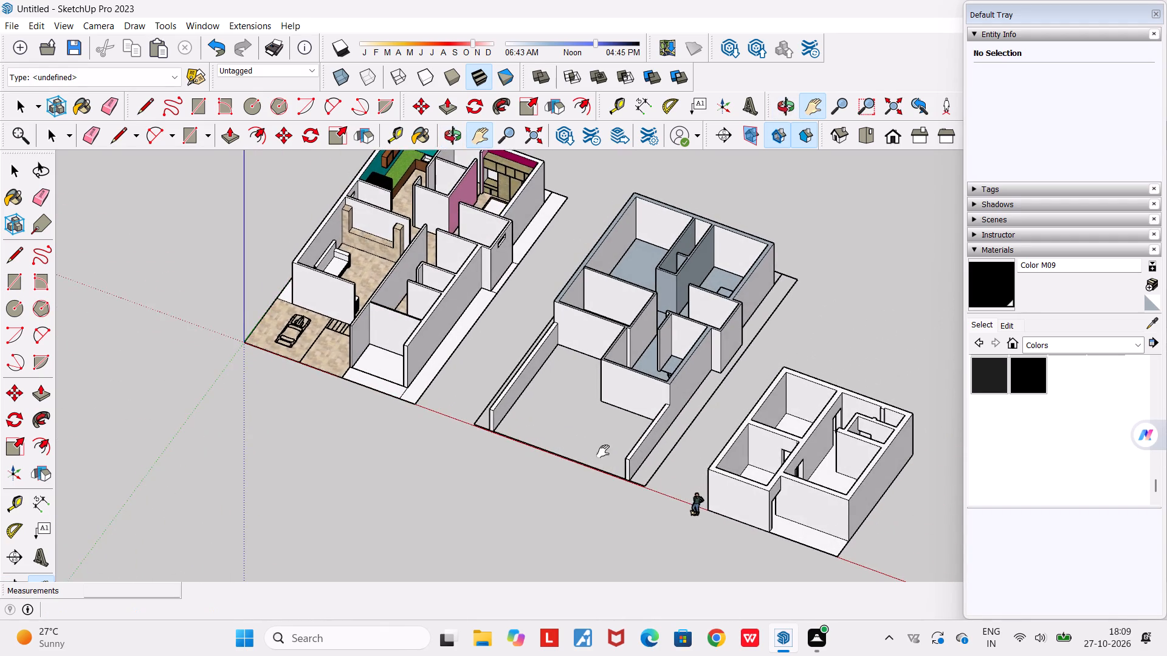
pyautogui.scroll(3, 552, 443)
pyautogui.scroll(-1, 552, 443)
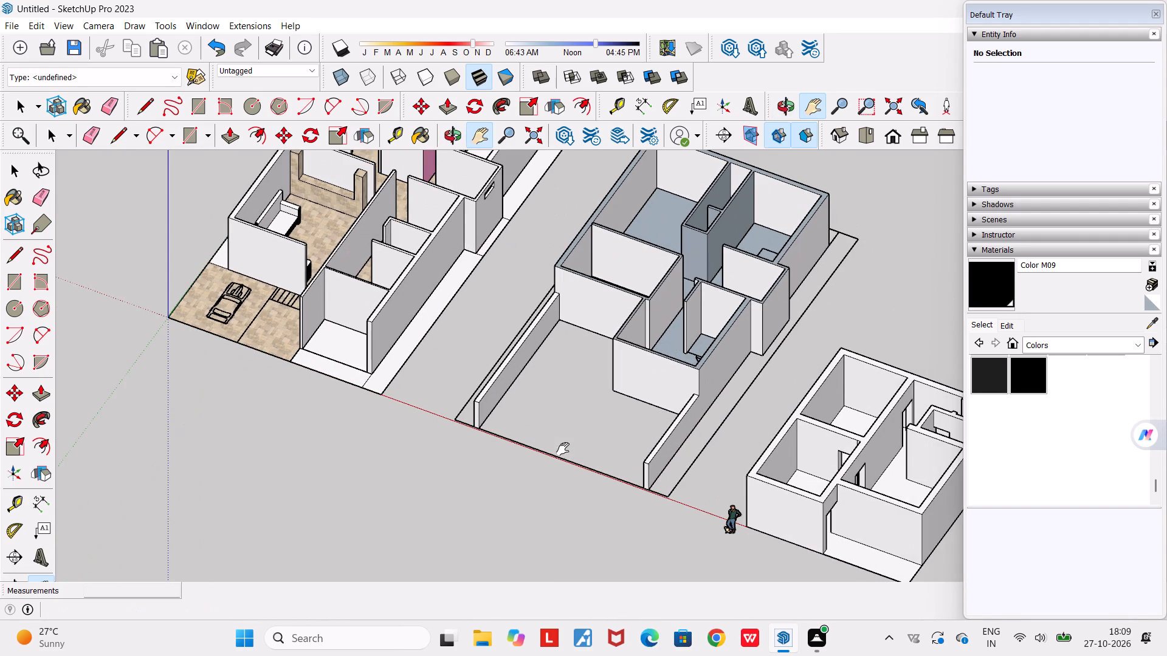
pyautogui.moveTo(568, 451); pyautogui.dragTo(870, 395, button='middle')
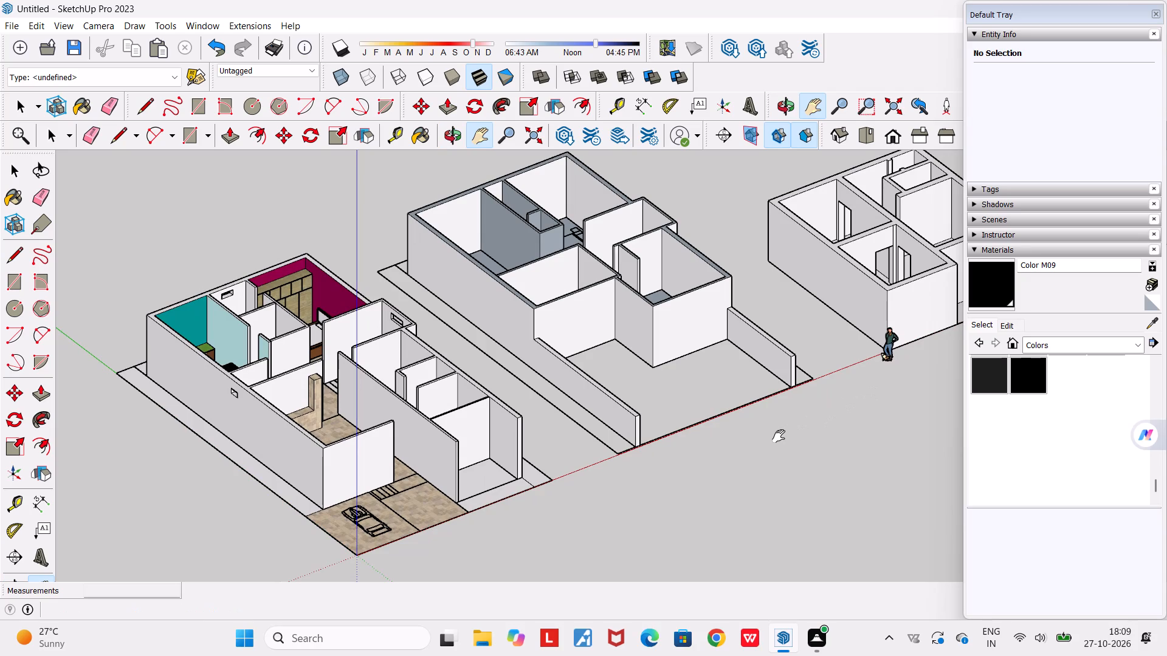
pyautogui.moveTo(788, 442); pyautogui.dragTo(444, 501, button='middle')
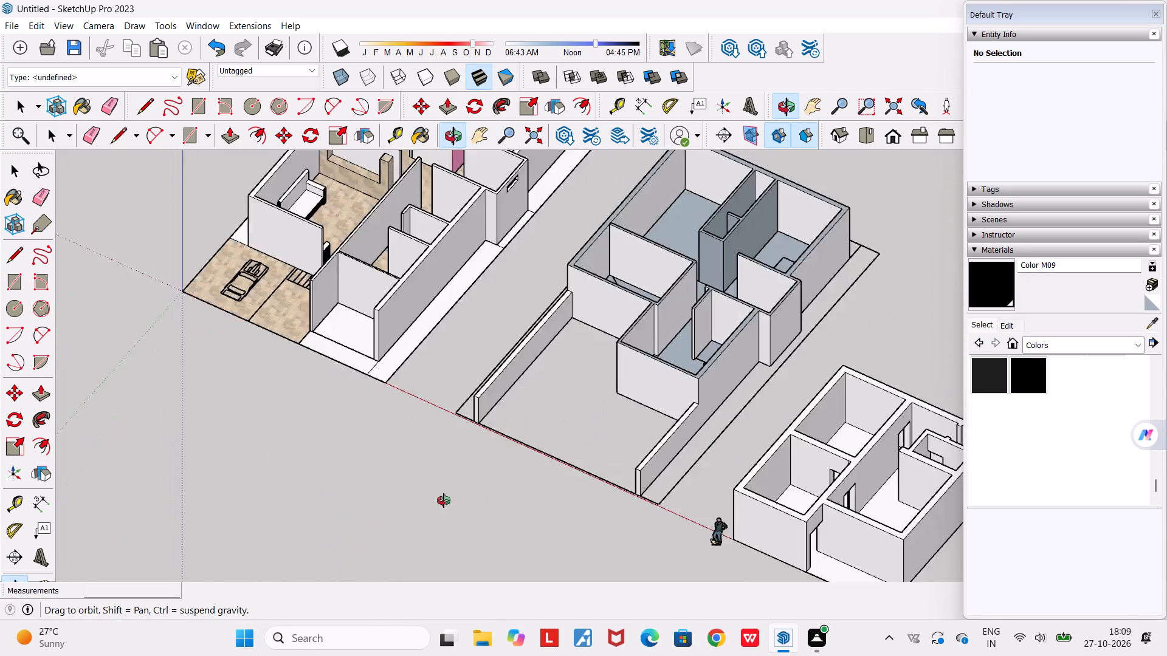
pyautogui.moveTo(444, 501); pyautogui.dragTo(383, 449, button='middle')
pyautogui.scroll(-4, 383, 449)
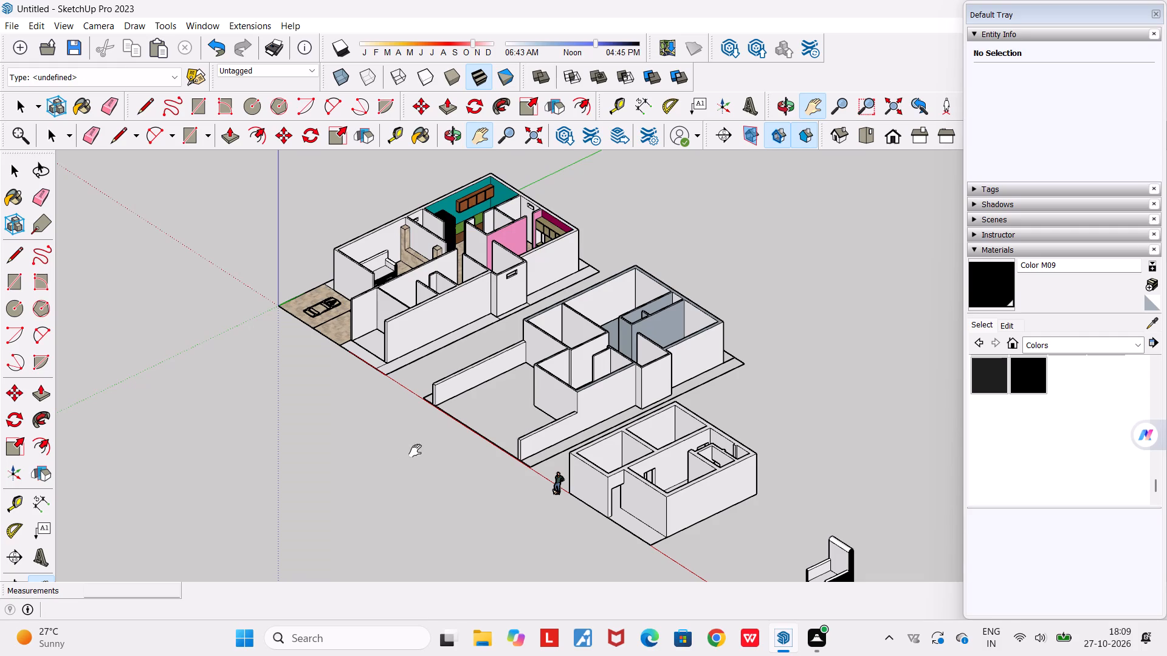
pyautogui.moveTo(461, 467); pyautogui.dragTo(700, 462, button='middle')
pyautogui.scroll(5, 672, 439)
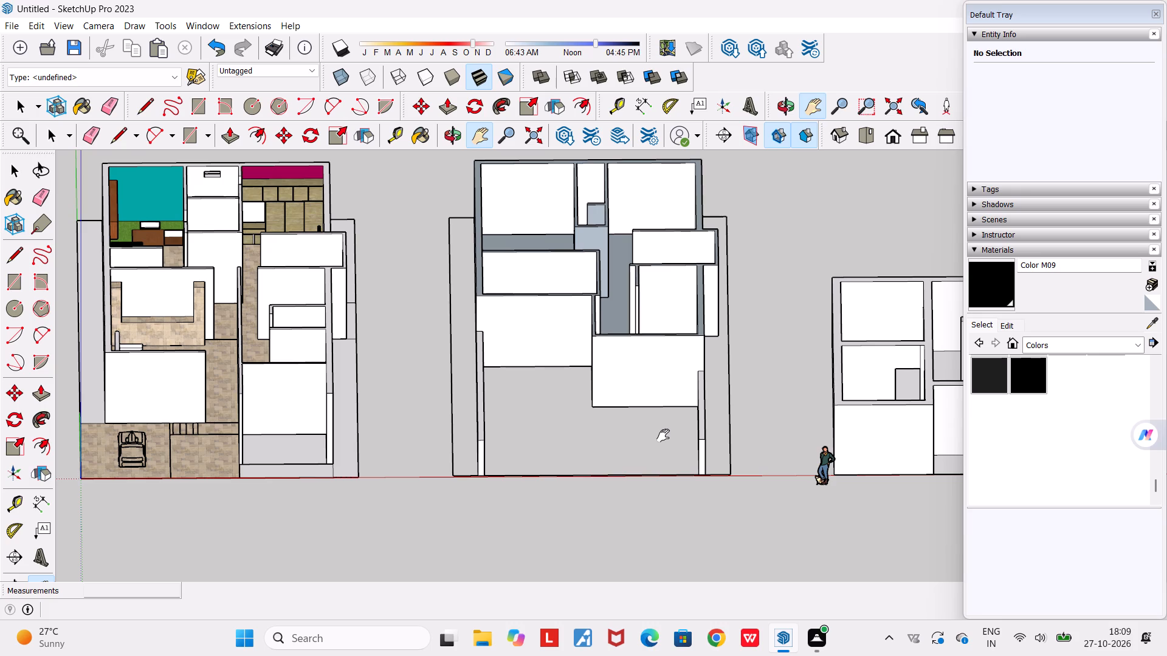
pyautogui.moveTo(670, 456); pyautogui.dragTo(804, 463, button='middle')
pyautogui.scroll(1, 669, 454)
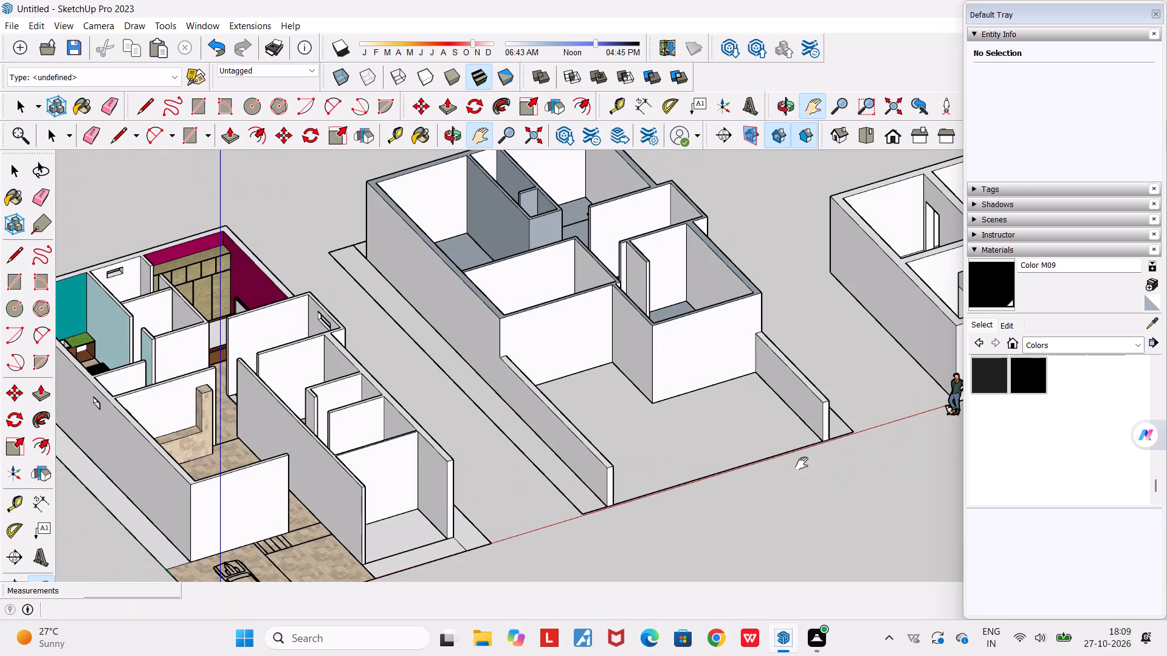
pyautogui.moveTo(731, 411); pyautogui.dragTo(456, 367, button='middle')
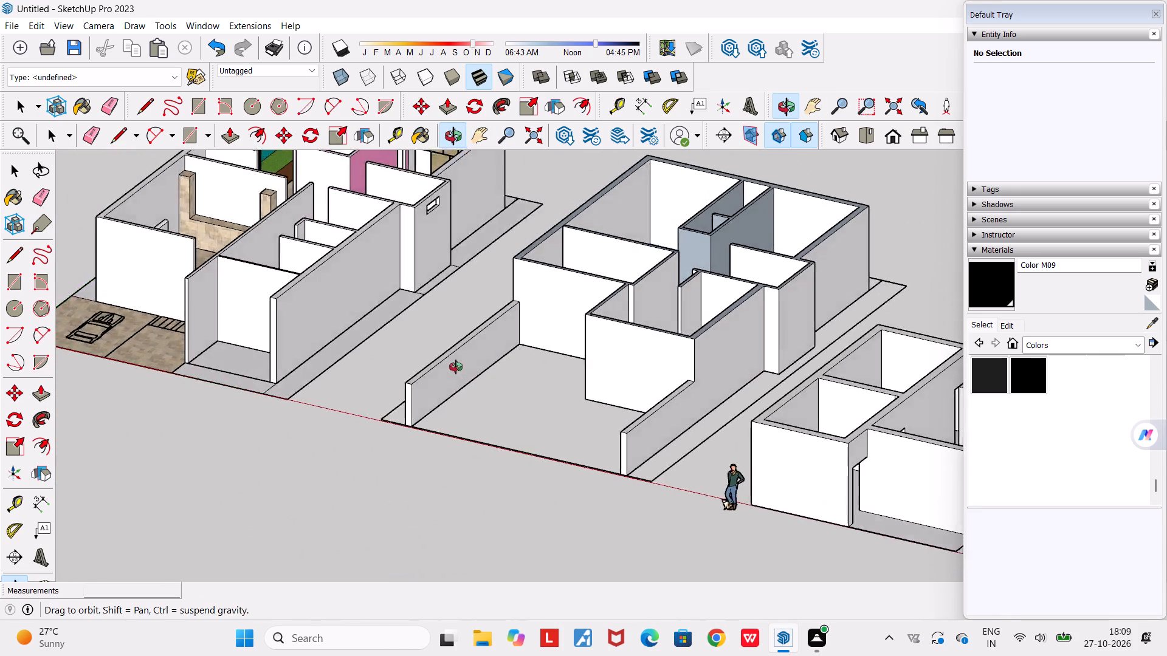
pyautogui.moveTo(456, 367); pyautogui.dragTo(454, 349, button='middle')
# Compare the fronts and side walls of all three floor models from low and raised angles at both front corners.
pyautogui.scroll(-4, 454, 349)
pyautogui.moveTo(499, 463); pyautogui.dragTo(778, 459, button='middle')
pyautogui.scroll(-4, 779, 460)
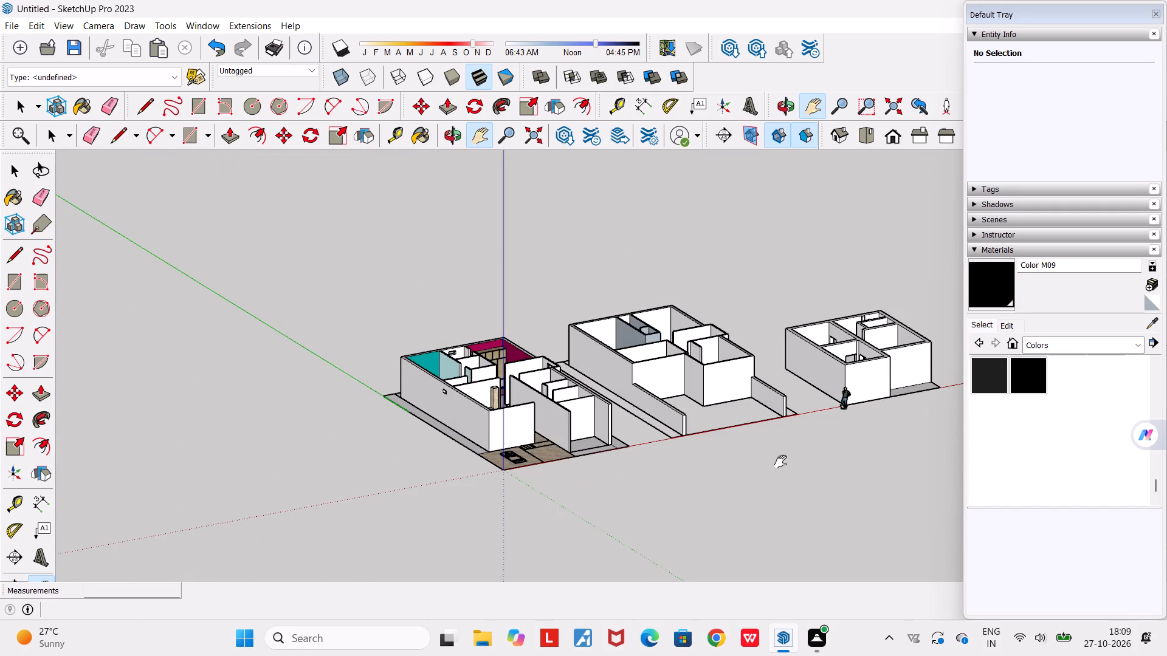
pyautogui.moveTo(651, 505); pyautogui.dragTo(739, 518, button='middle')
pyautogui.scroll(4, 715, 504)
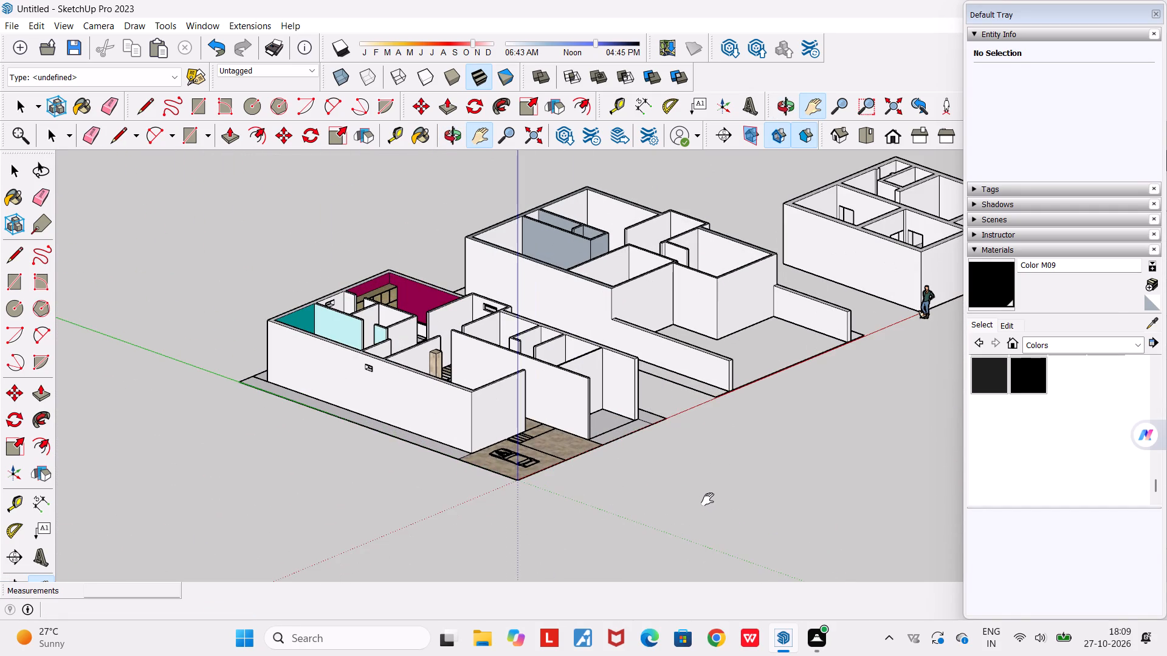
pyautogui.moveTo(700, 466); pyautogui.dragTo(397, 478, button='middle')
pyautogui.scroll(-1, 387, 478)
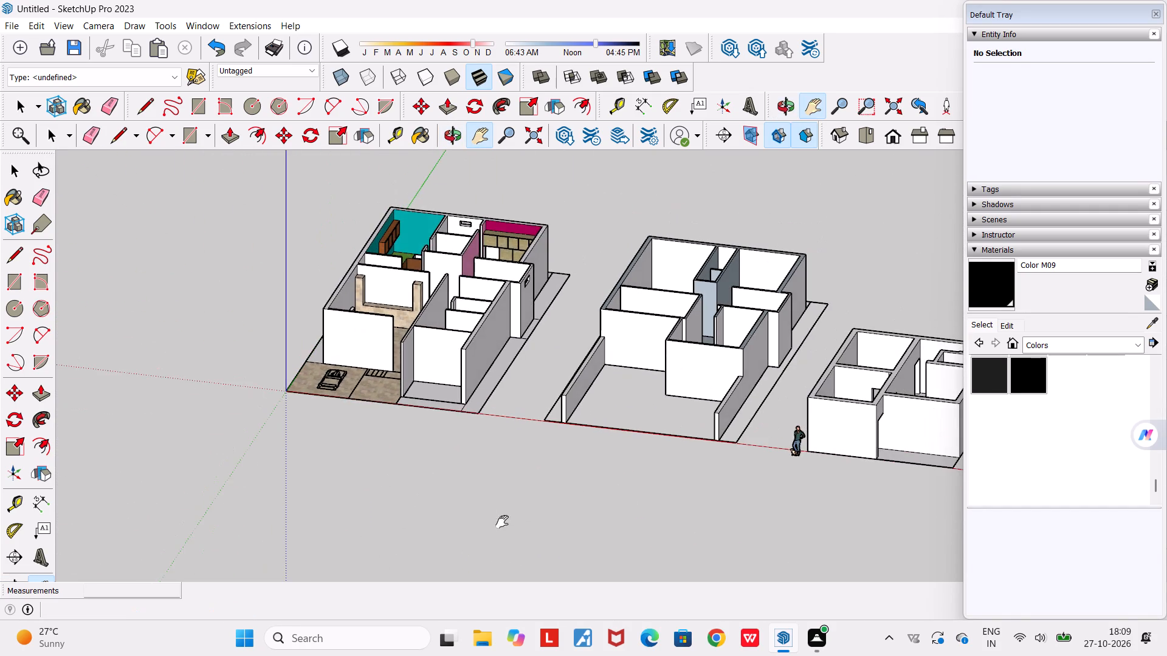
pyautogui.moveTo(497, 518); pyautogui.dragTo(372, 445, button='middle')
pyautogui.moveTo(679, 440); pyautogui.dragTo(694, 512, button='middle')
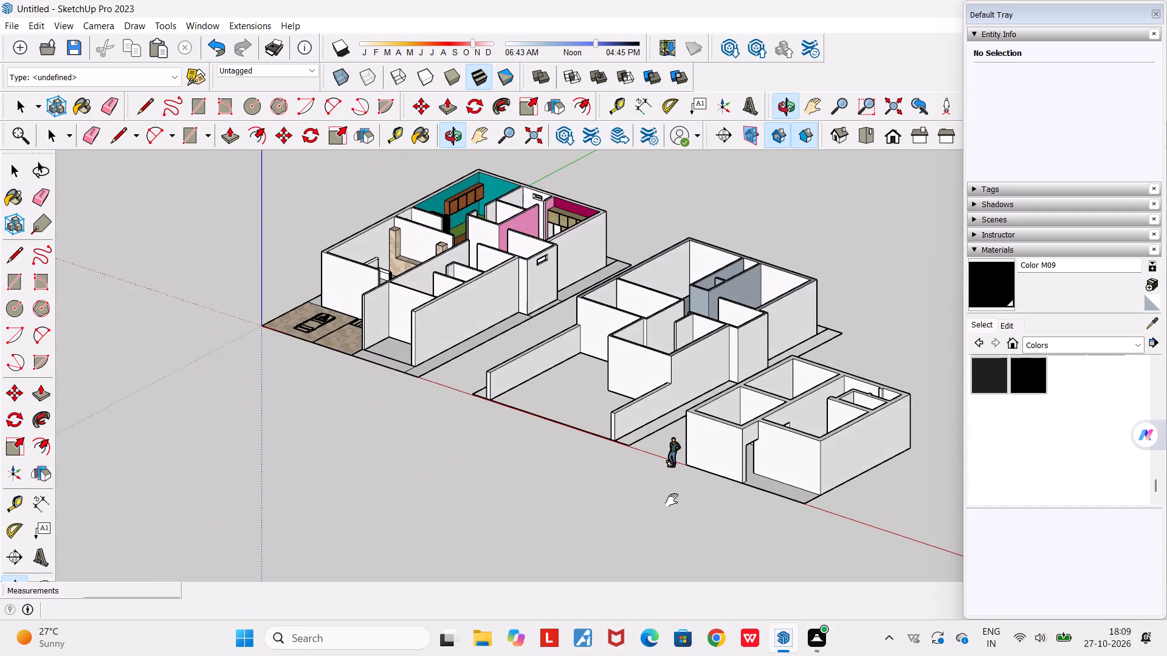
pyautogui.scroll(3, 614, 468)
pyautogui.moveTo(616, 468); pyautogui.dragTo(797, 476, button='middle')
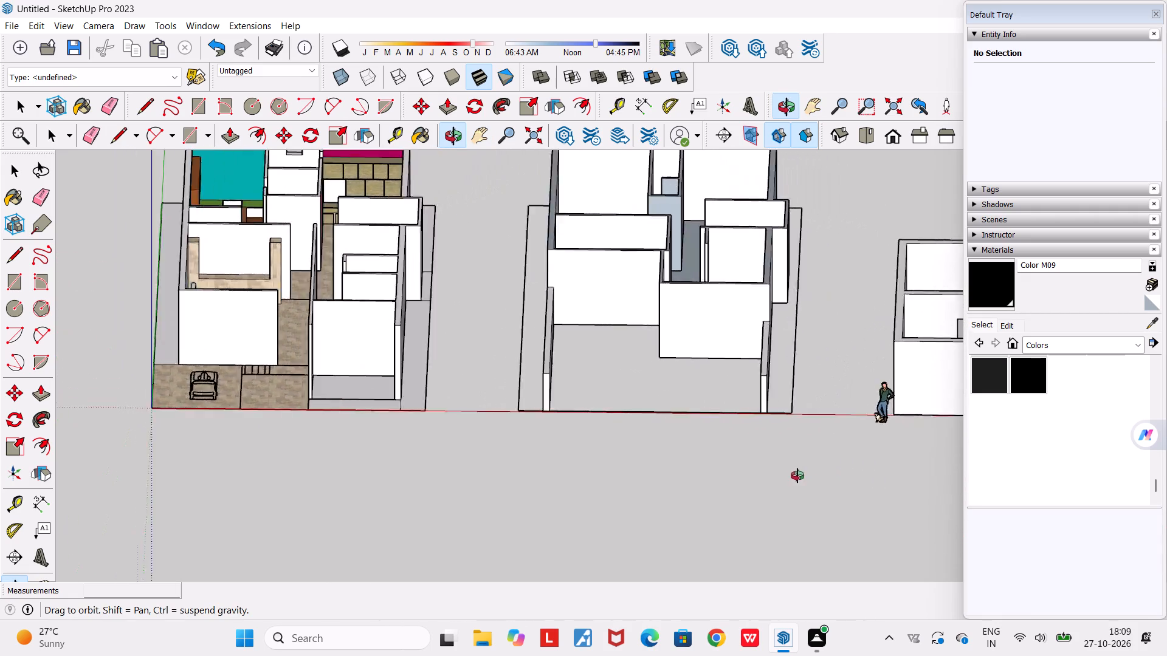
pyautogui.moveTo(797, 476); pyautogui.dragTo(847, 479, button='middle')
pyautogui.scroll(-4, 847, 479)
pyautogui.moveTo(704, 504); pyautogui.dragTo(819, 490, button='middle')
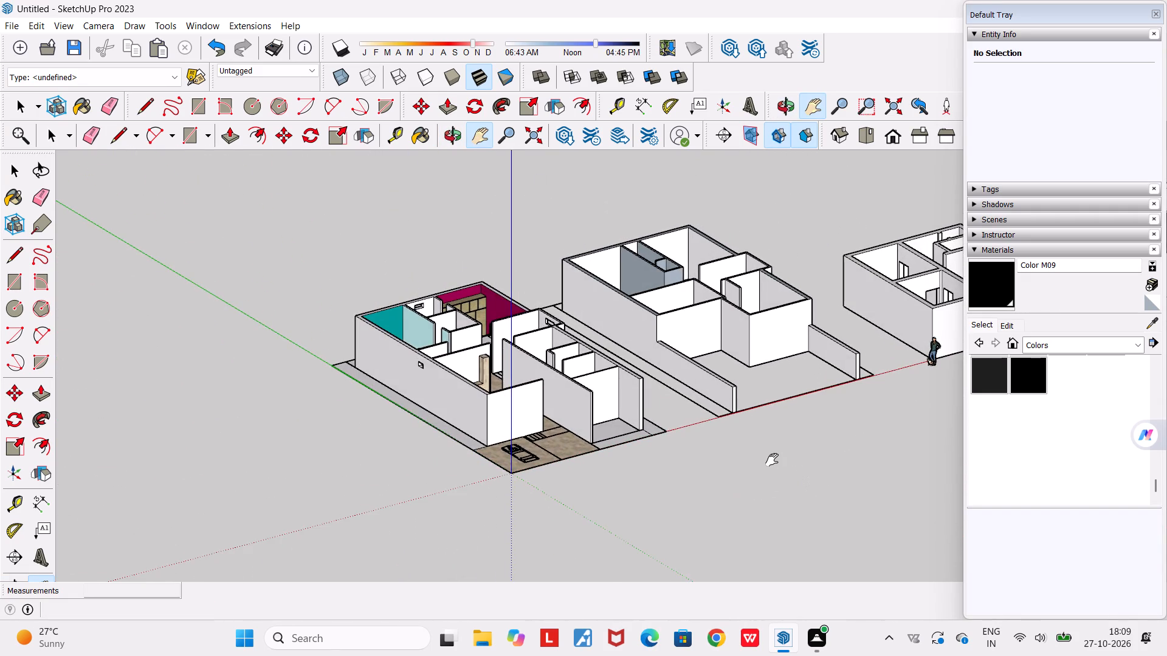
pyautogui.scroll(2, 772, 460)
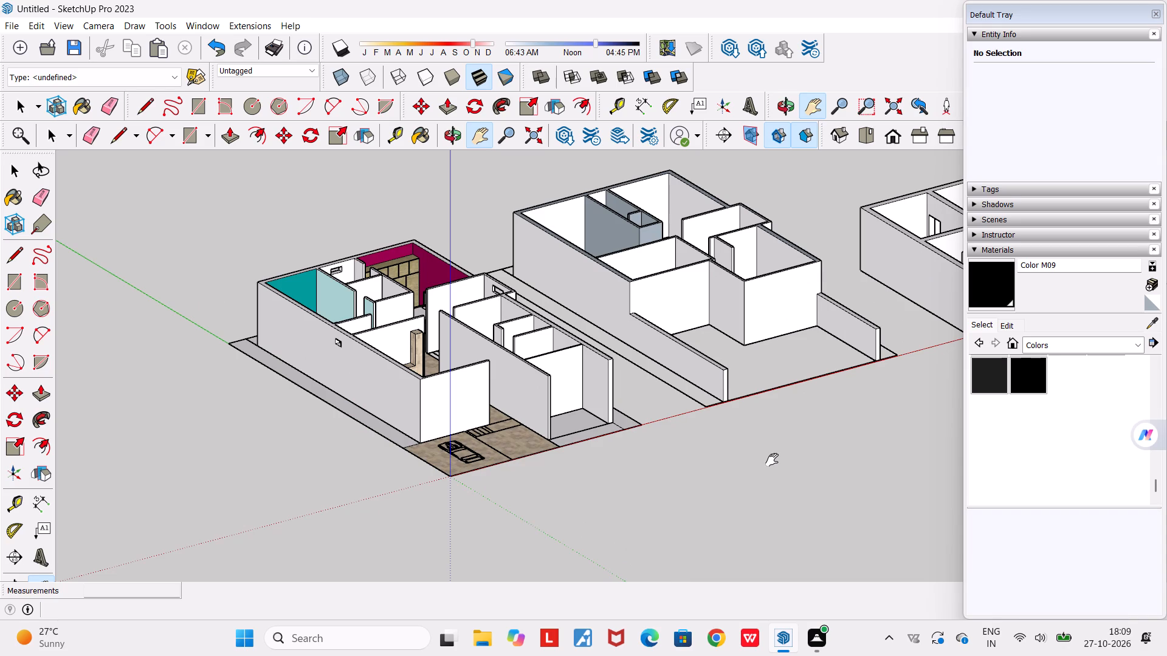
pyautogui.moveTo(771, 460); pyautogui.dragTo(582, 491, button='middle')
pyautogui.scroll(2, 649, 460)
pyautogui.moveTo(654, 490); pyautogui.dragTo(539, 457, button='middle')
pyautogui.scroll(-2, 539, 457)
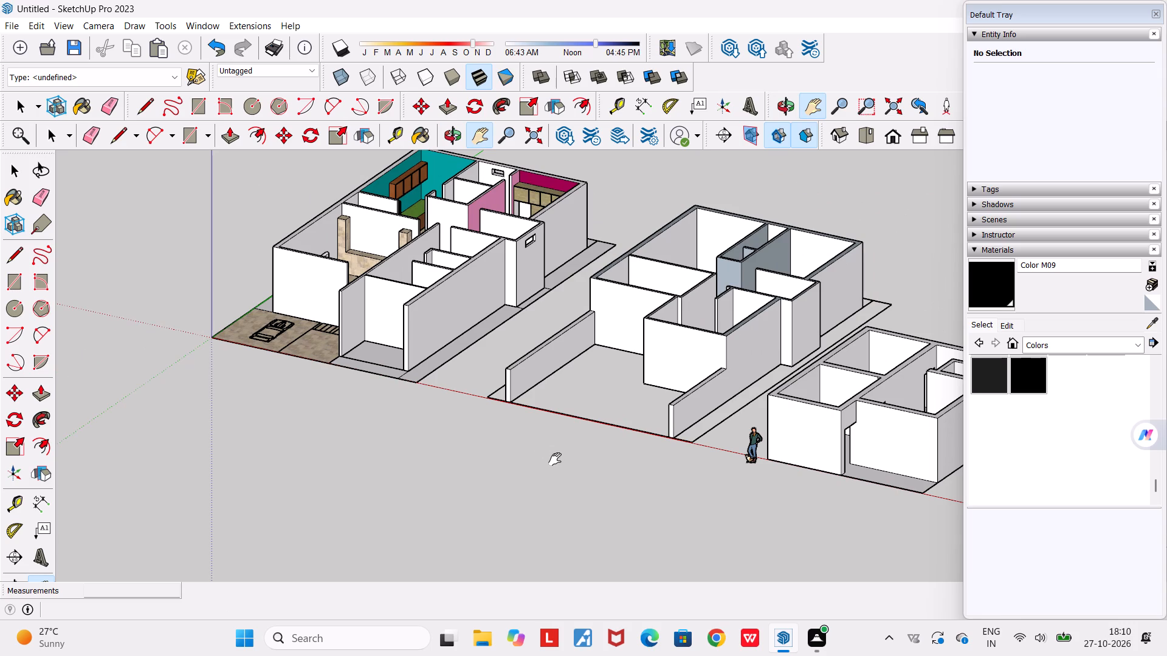
# Examine the front end of the middle floor's low boundary wall and ground strip on the side facing the furnished floor.
pyautogui.moveTo(558, 478); pyautogui.dragTo(557, 566, button='middle')
pyautogui.scroll(12, 519, 485)
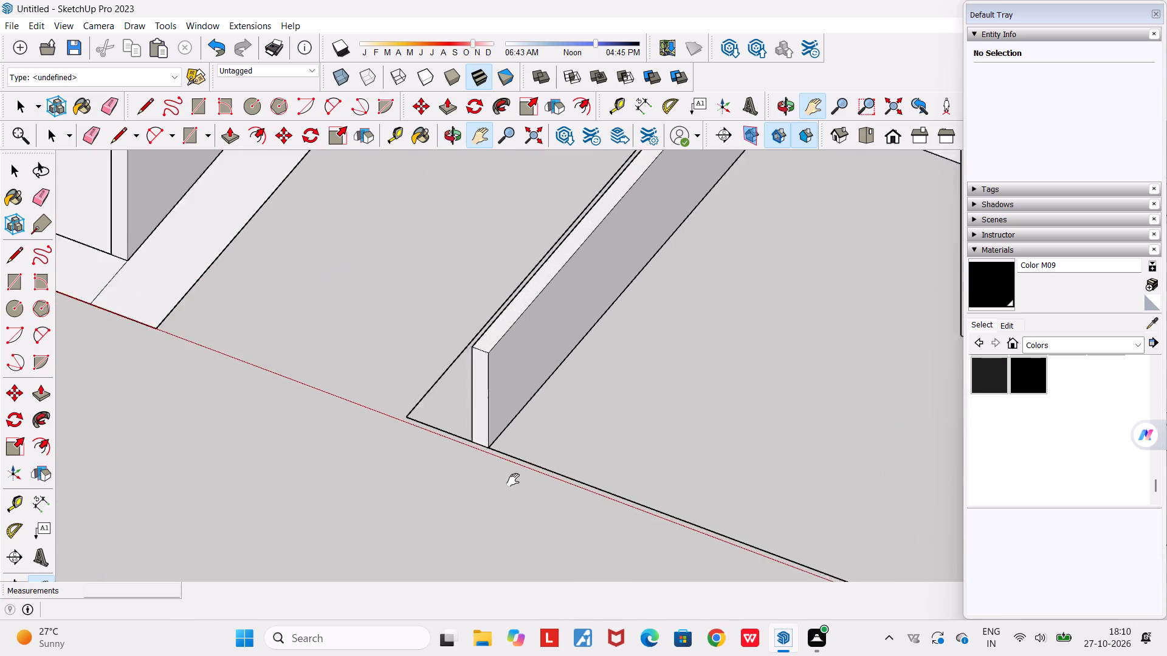
pyautogui.scroll(5, 513, 480)
pyautogui.scroll(-17, 513, 480)
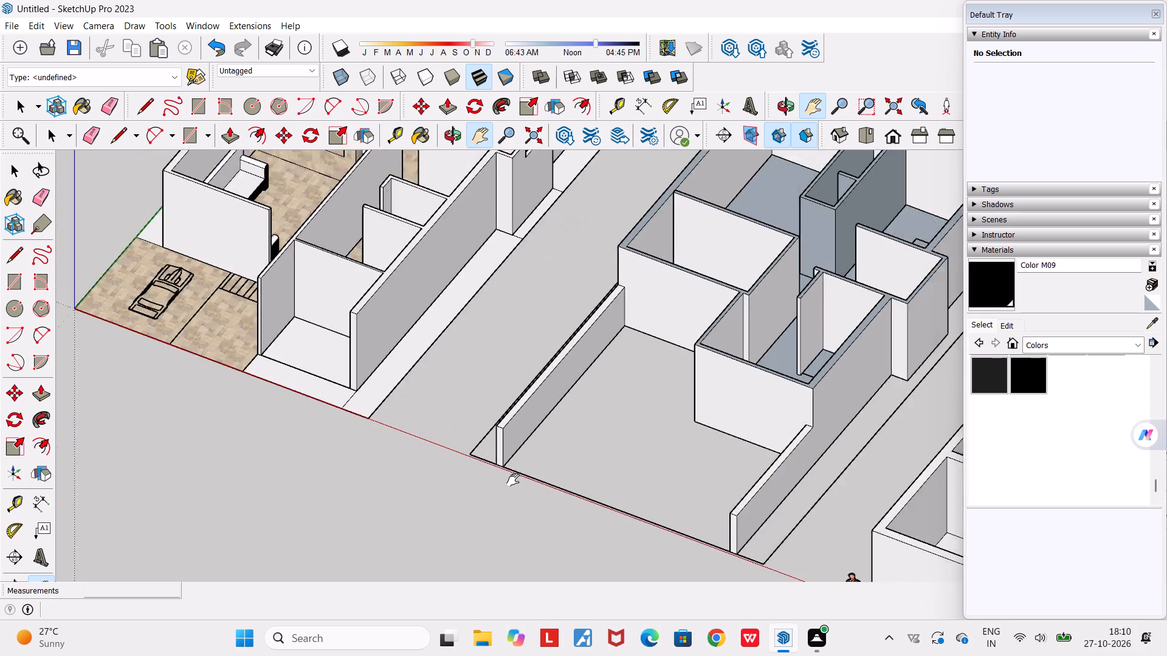
pyautogui.scroll(-2, 513, 480)
pyautogui.scroll(4, 545, 514)
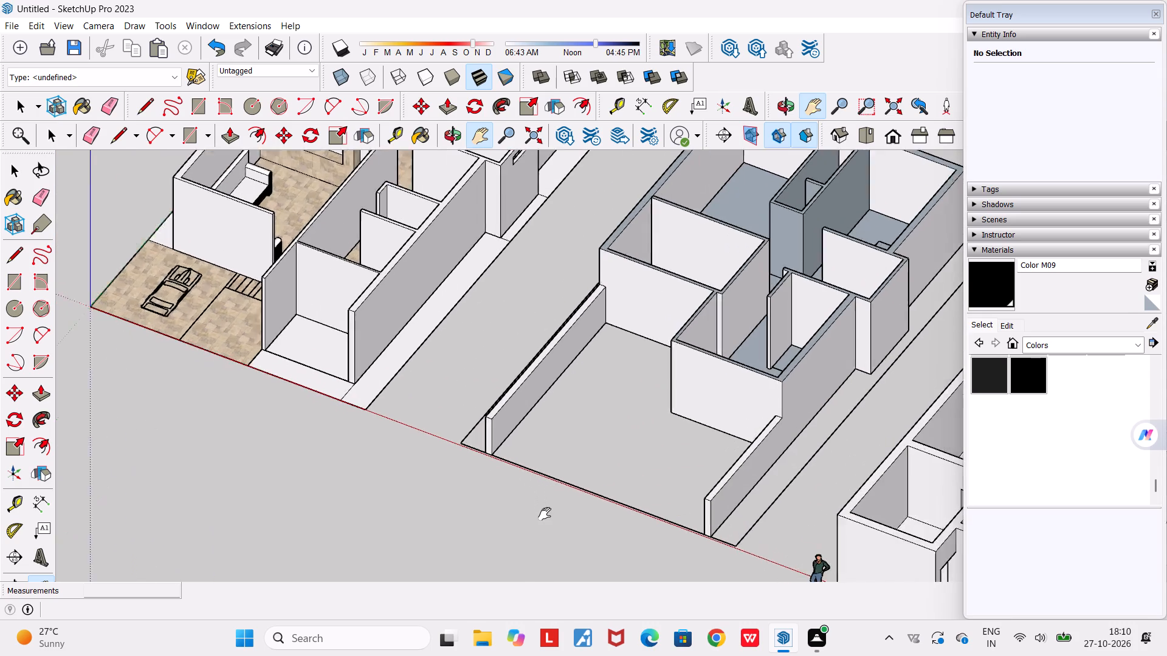
# Inspect the middle floor's low front boundary walls and compare the fronts of all three floor models from both sides.
pyautogui.scroll(5, 545, 514)
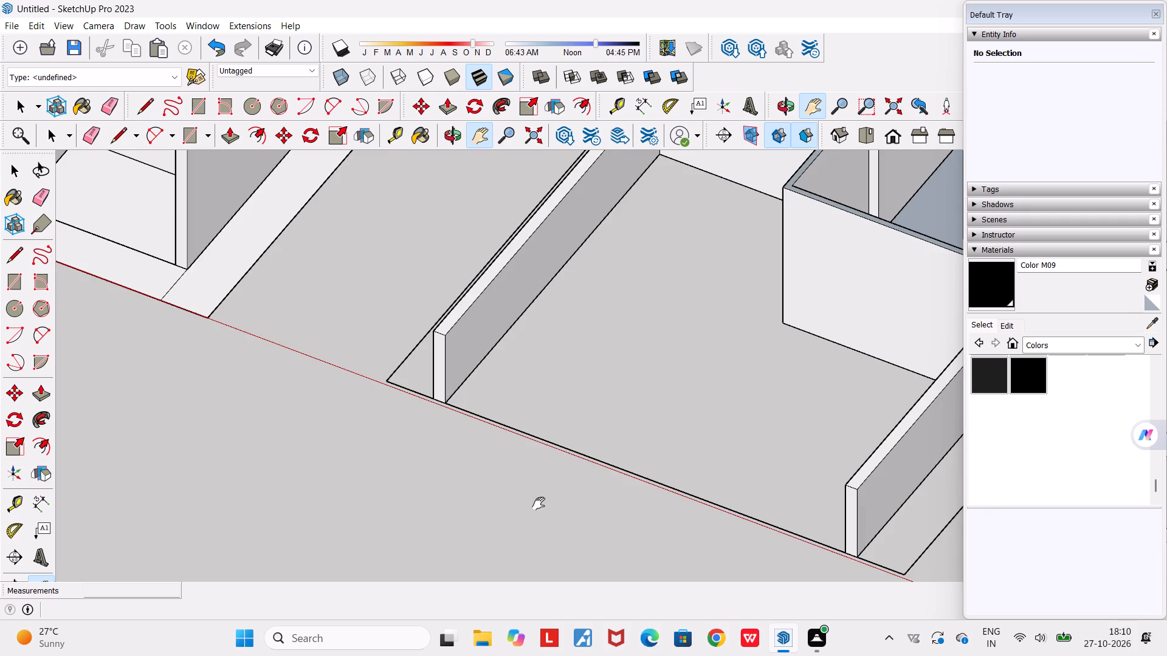
pyautogui.scroll(-11, 539, 504)
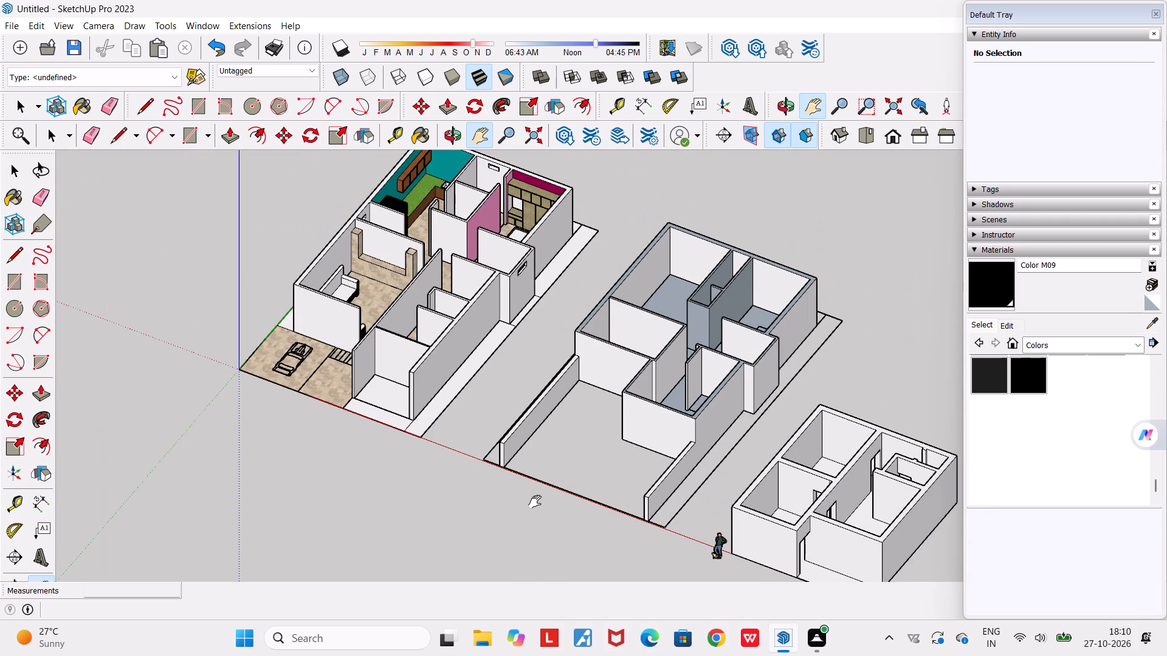
pyautogui.scroll(3, 512, 480)
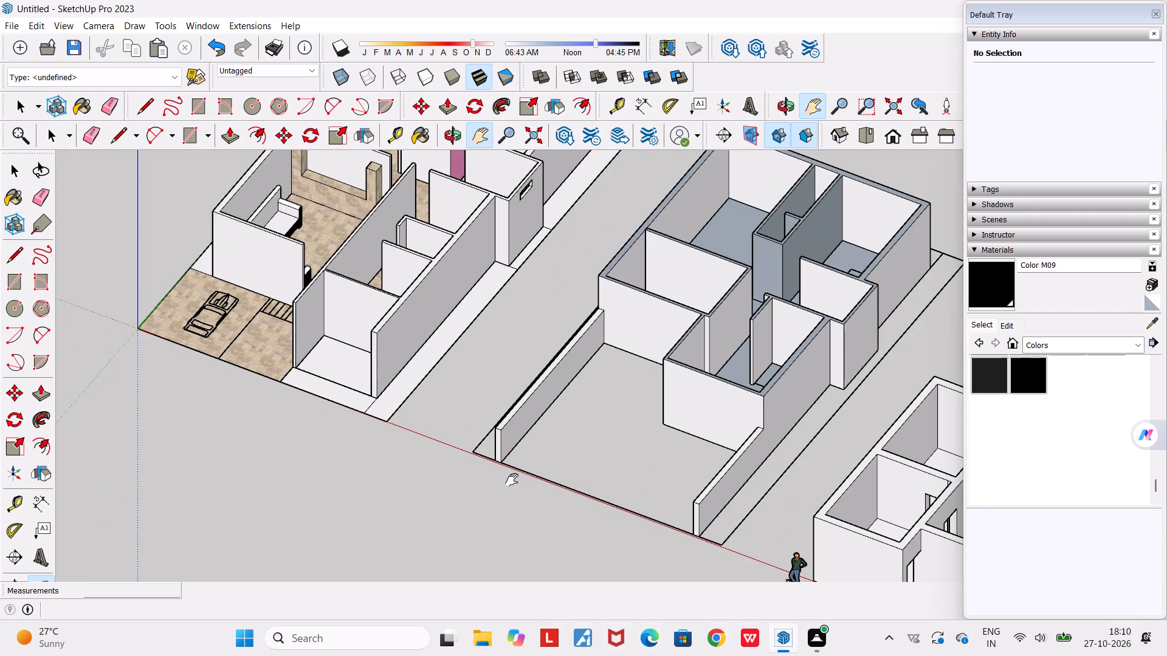
pyautogui.moveTo(512, 398); pyautogui.dragTo(717, 442, button='middle')
pyautogui.scroll(-9, 715, 441)
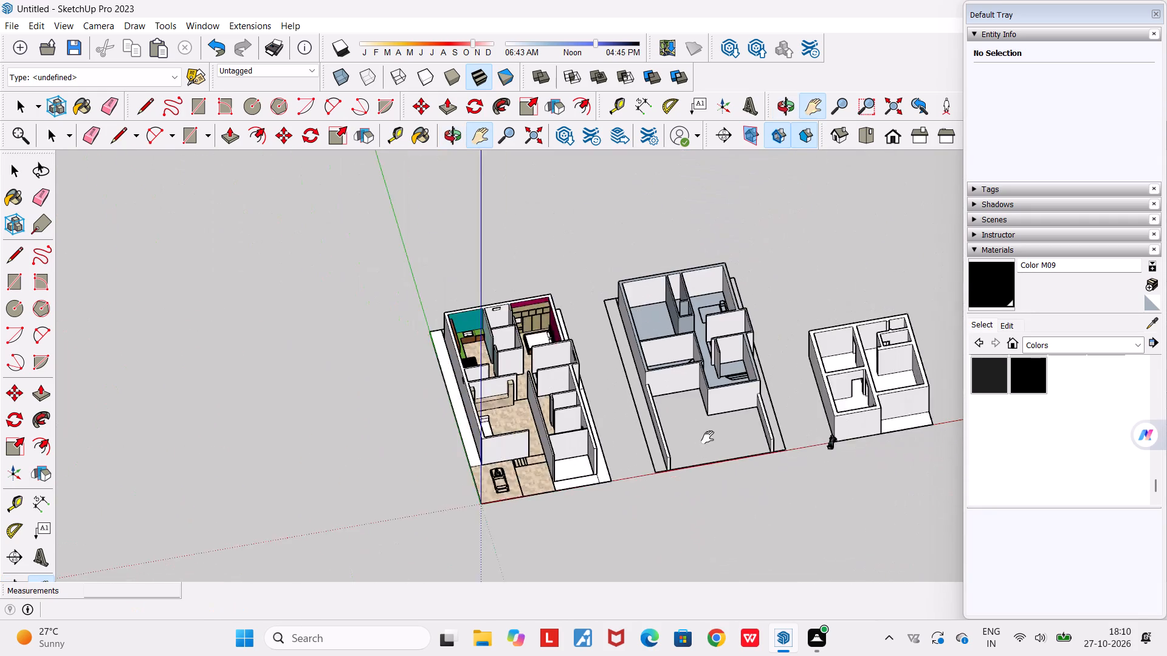
pyautogui.moveTo(769, 487); pyautogui.dragTo(352, 448, button='middle')
pyautogui.scroll(-5, 352, 448)
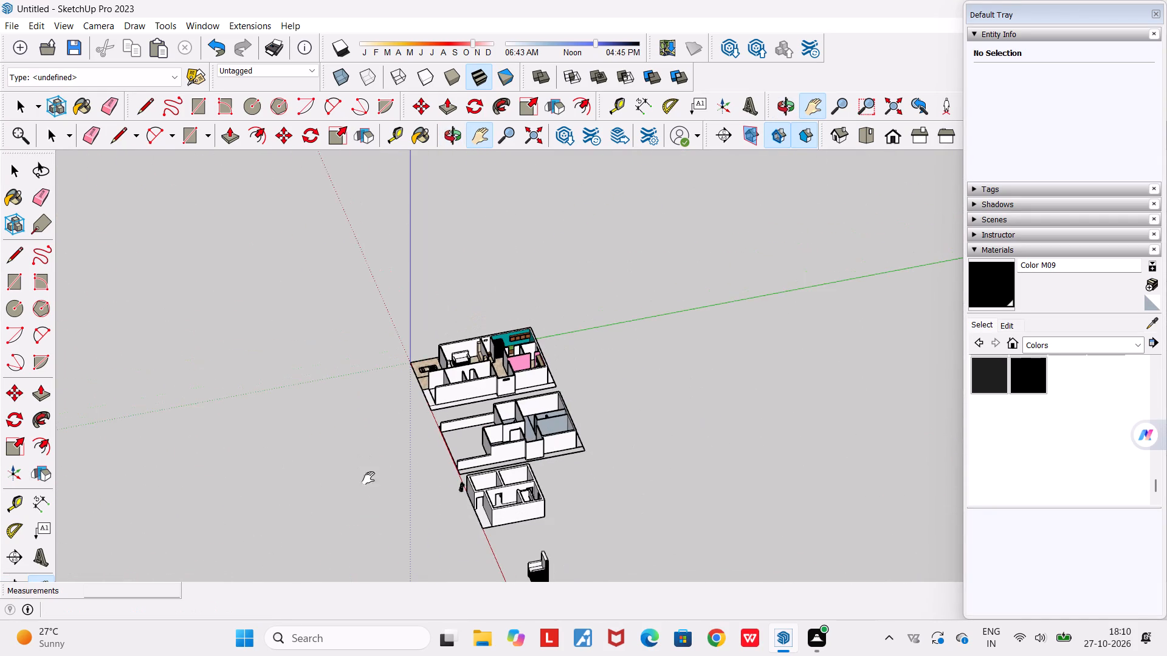
pyautogui.moveTo(346, 474); pyautogui.dragTo(746, 511, button='middle')
pyautogui.scroll(4, 706, 545)
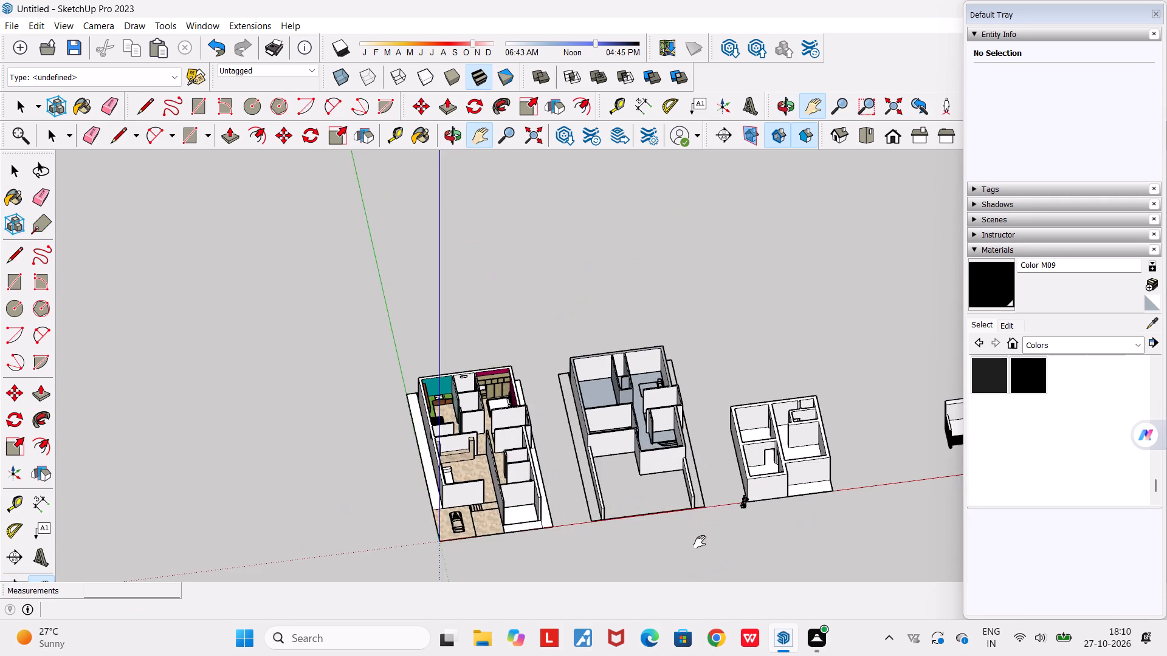
# Examine the furnished floor's parking area, open front room and side ground strip from raised angles.
pyautogui.moveTo(689, 535); pyautogui.dragTo(460, 540, button='middle')
pyautogui.scroll(7, 448, 370)
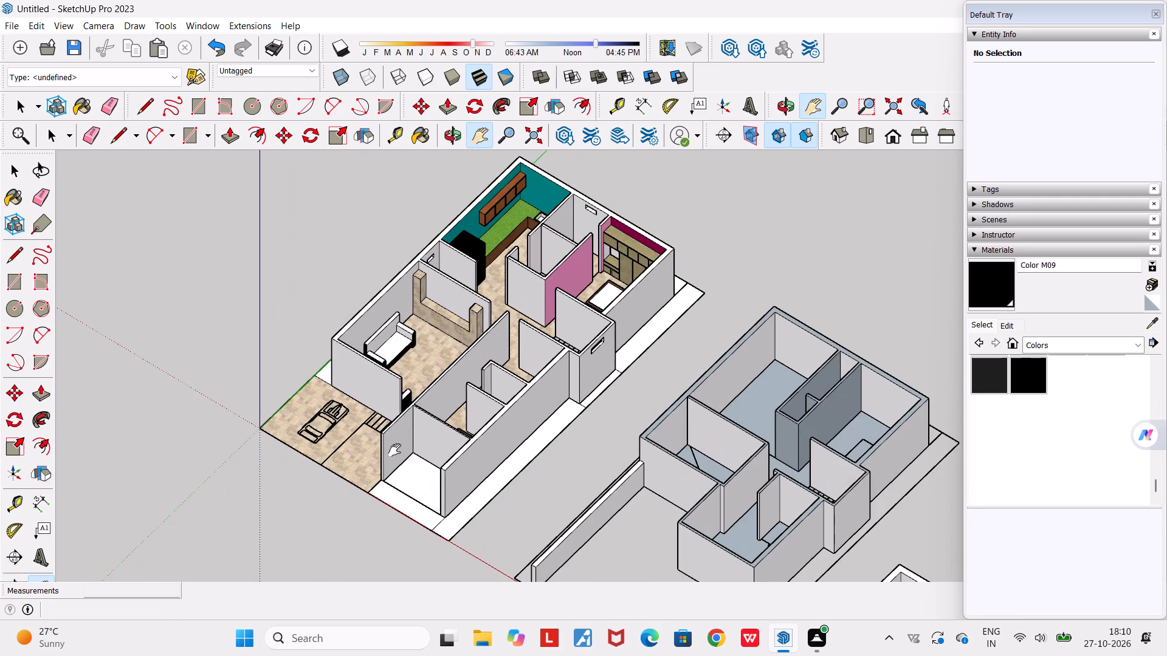
pyautogui.moveTo(360, 513); pyautogui.dragTo(461, 507, button='middle')
pyautogui.scroll(-4, 454, 502)
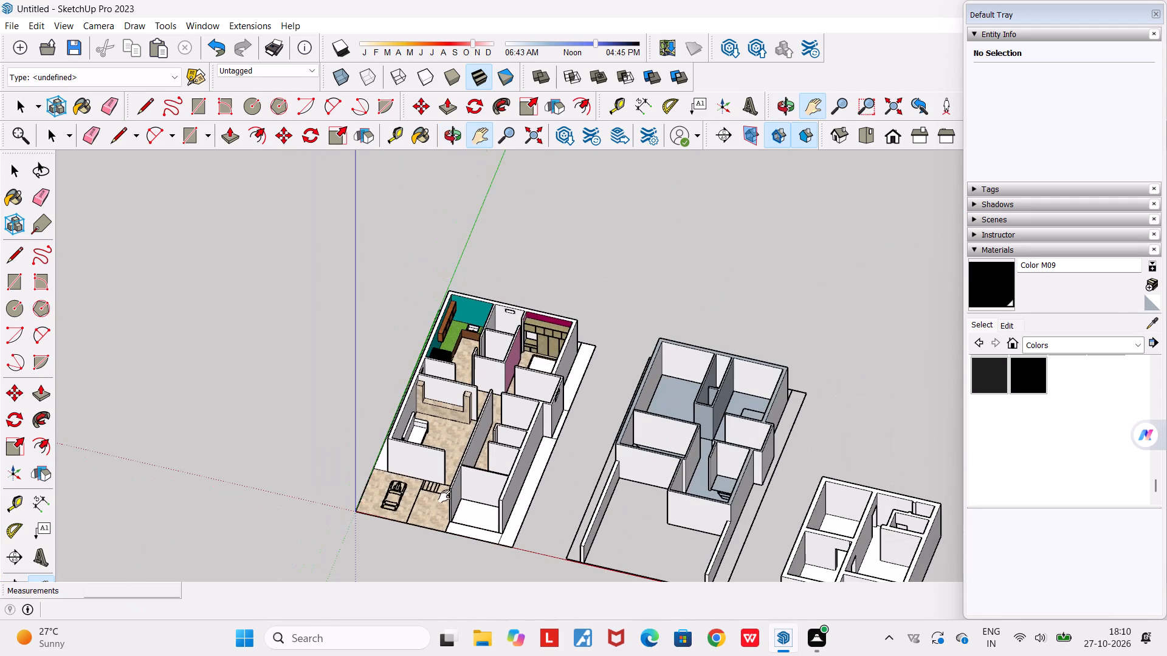
pyautogui.moveTo(399, 548); pyautogui.dragTo(337, 512, button='middle')
pyautogui.scroll(5, 311, 453)
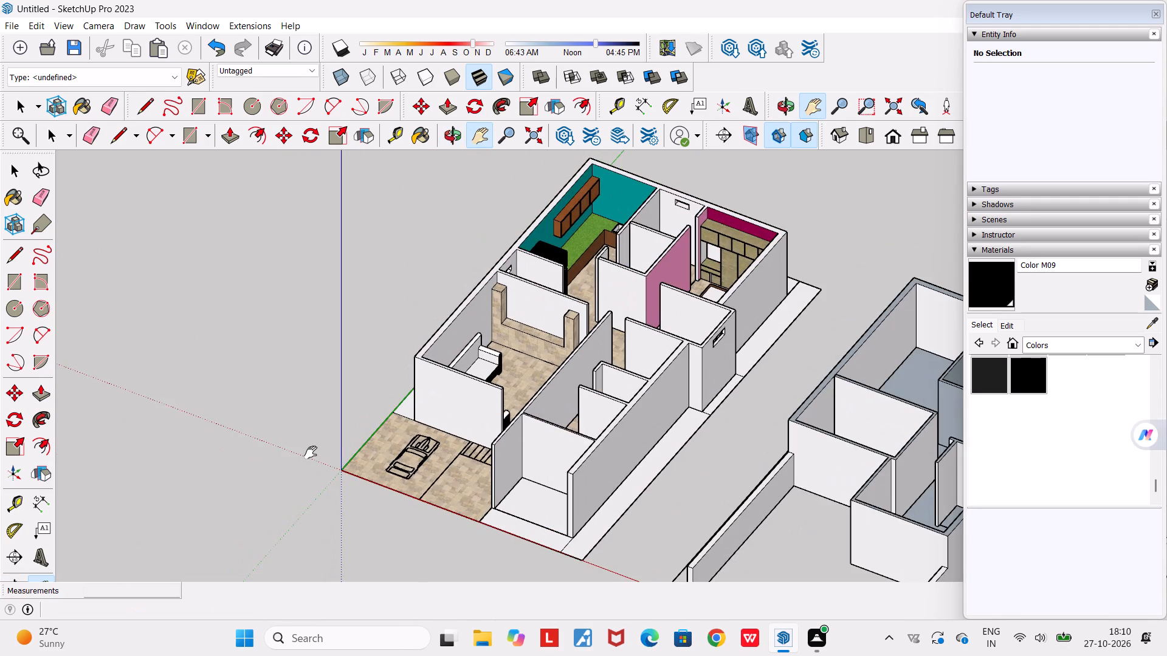
pyautogui.scroll(1, 311, 453)
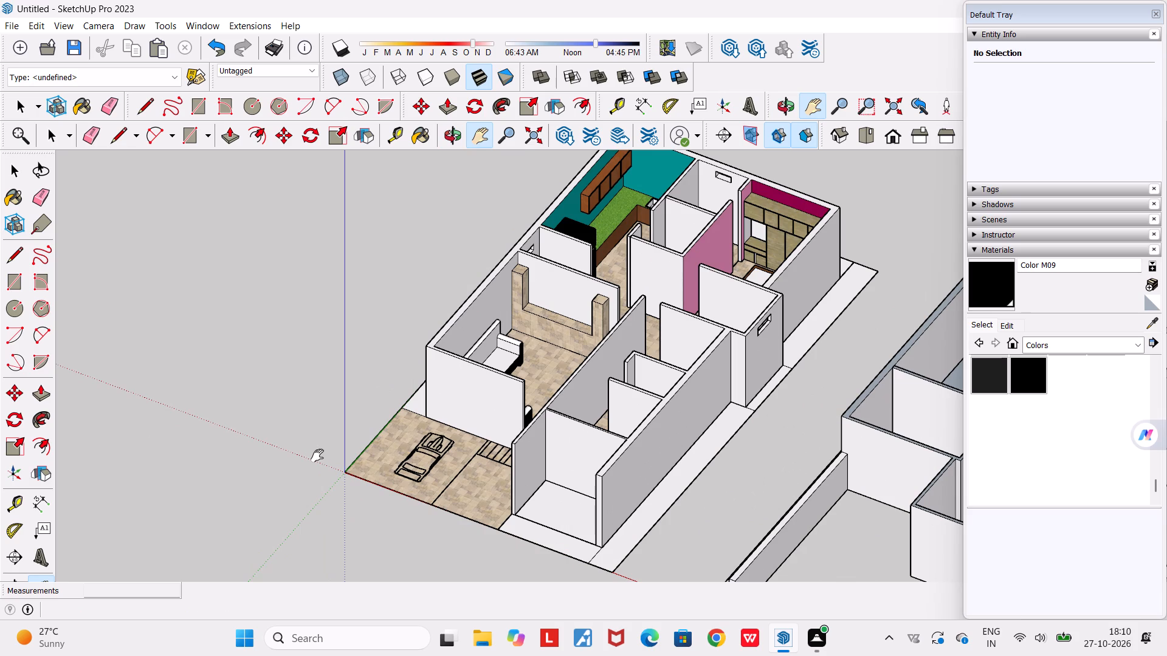
pyautogui.scroll(-4, 317, 456)
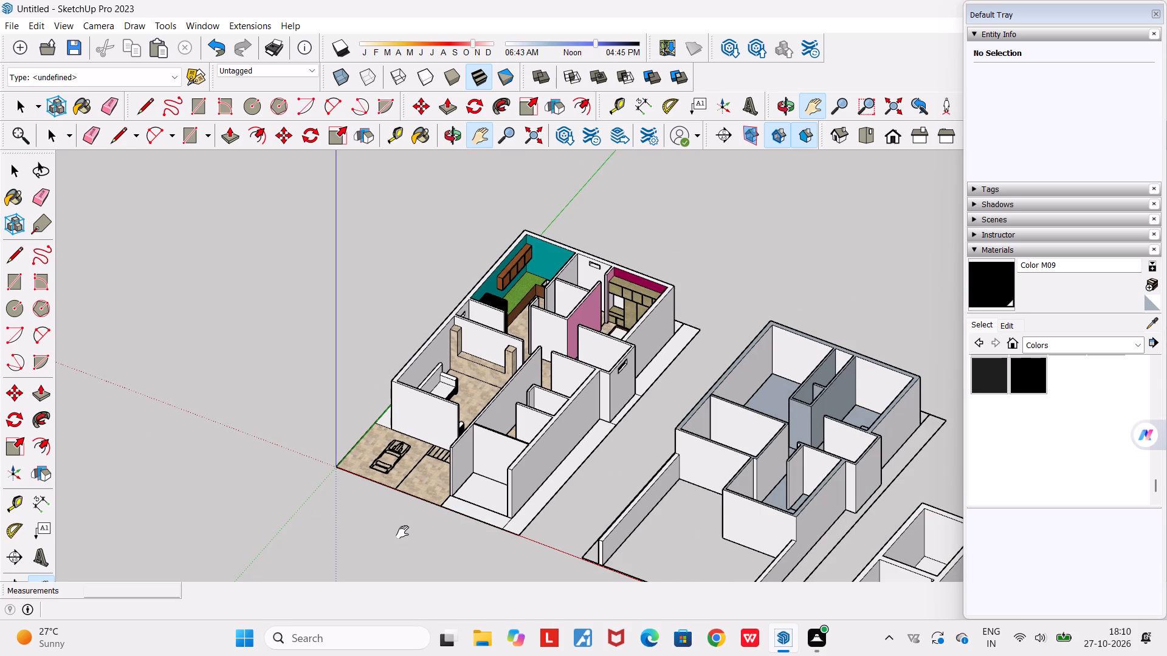
# Select the ground strip in front of the furnished floor's open front room and inspect it against the adjoining walls and paving.
pyautogui.press('space')
pyautogui.press('space')
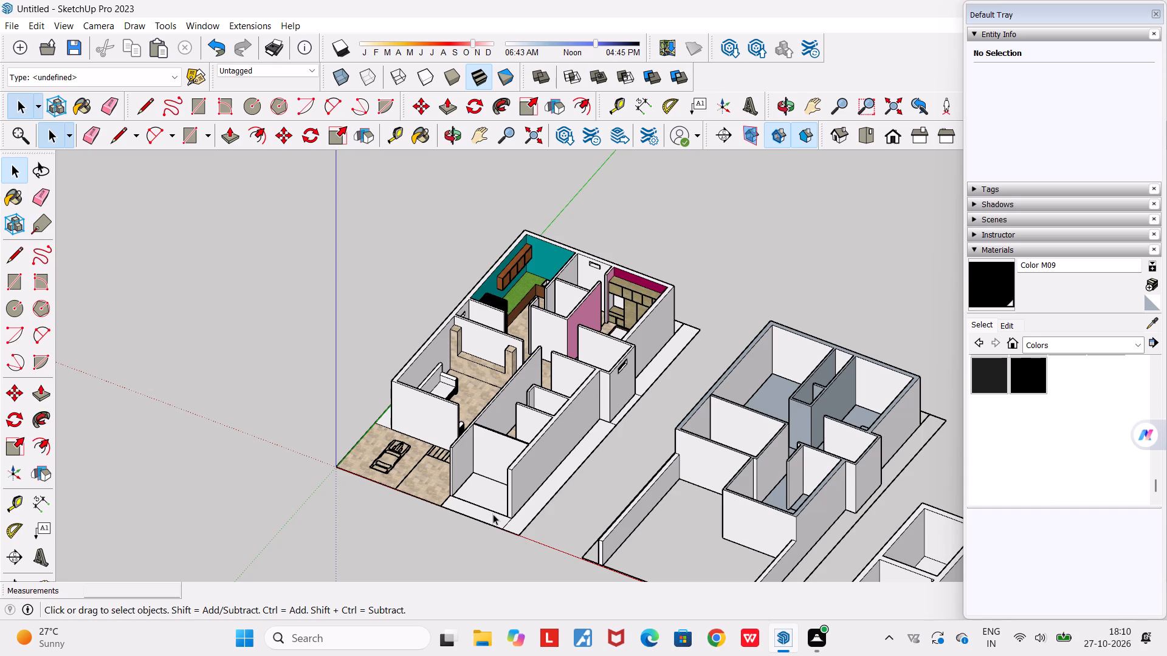
pyautogui.scroll(4, 492, 524)
pyautogui.click(475, 507)
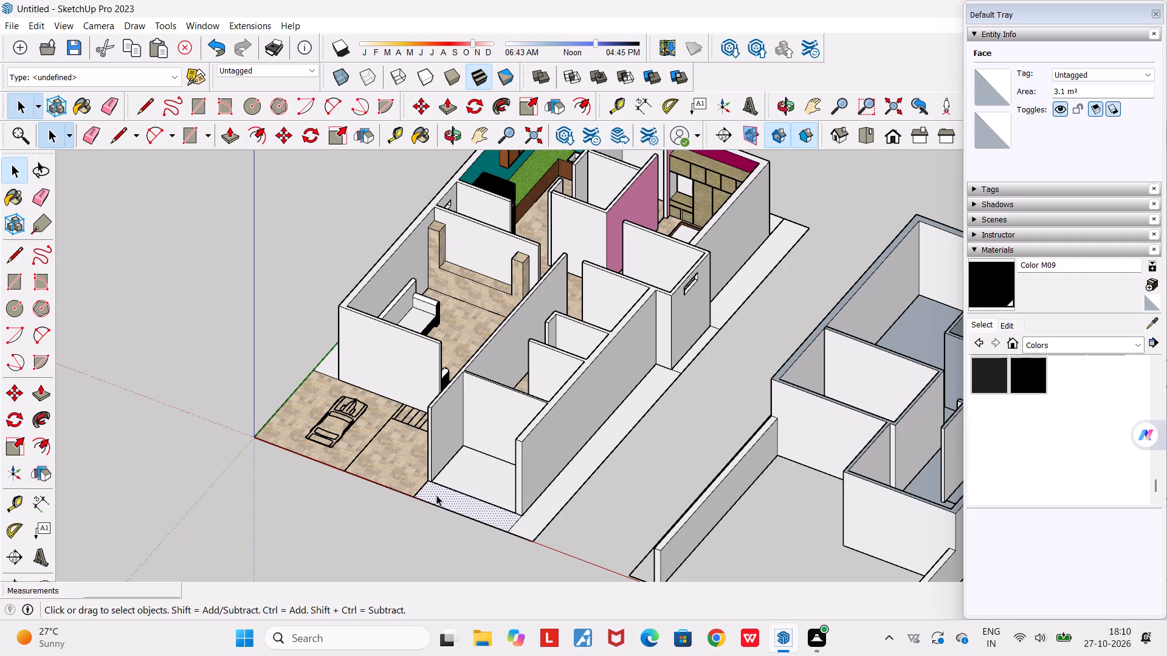
pyautogui.scroll(-3, 436, 495)
pyautogui.scroll(4, 436, 495)
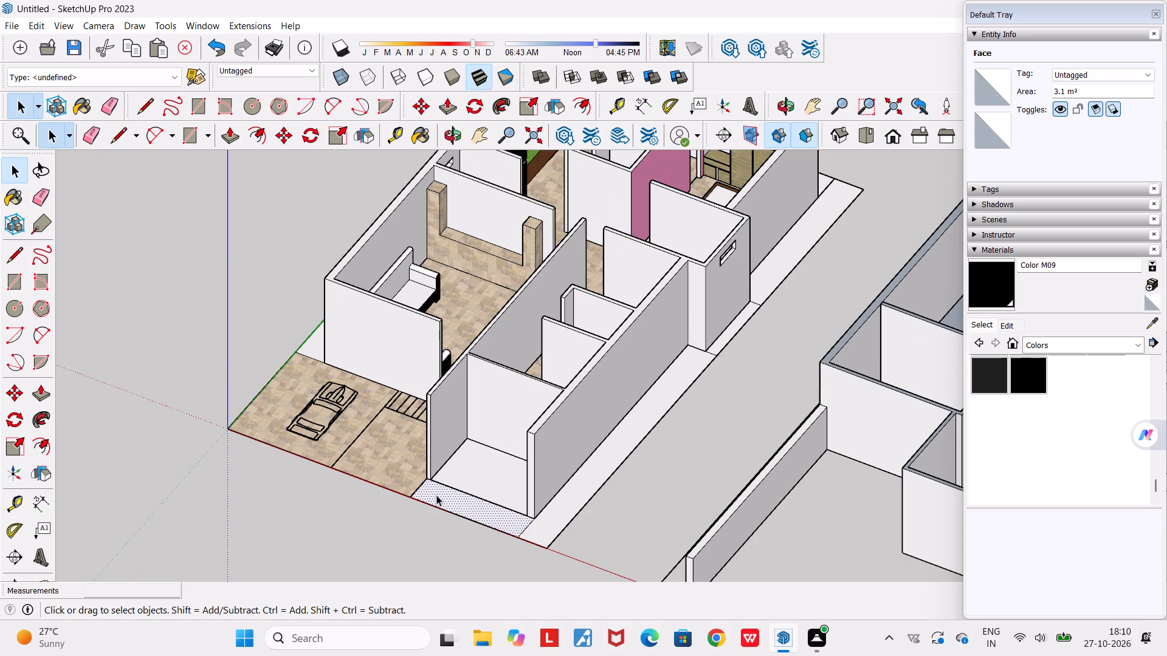
pyautogui.scroll(5, 436, 495)
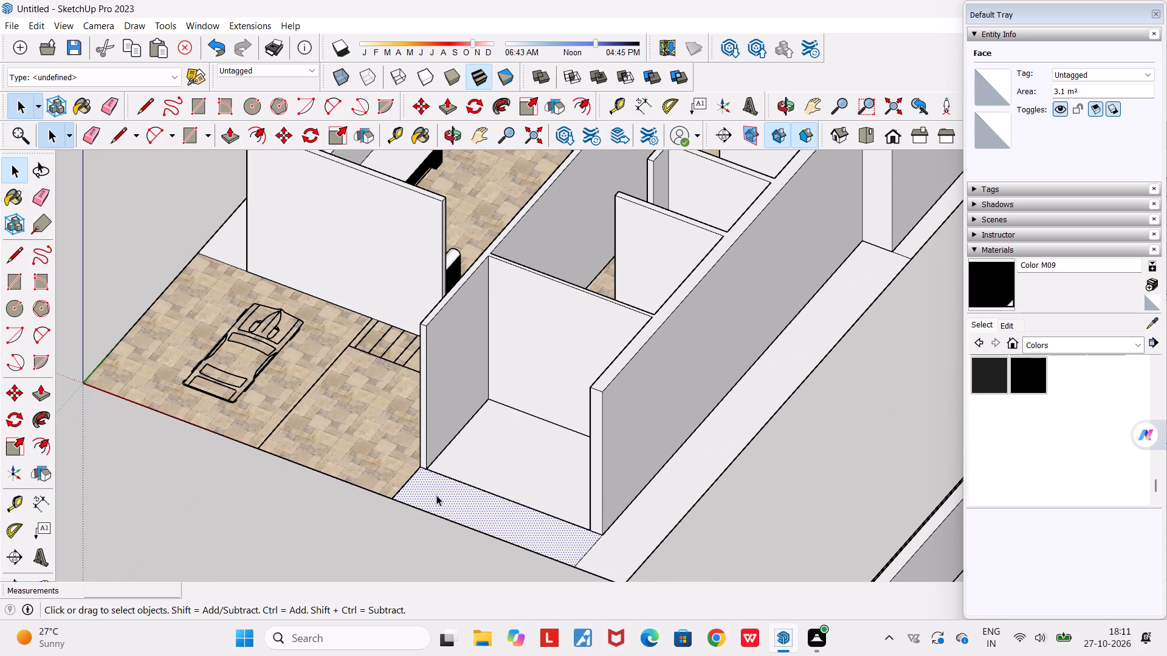
pyautogui.scroll(-4, 436, 495)
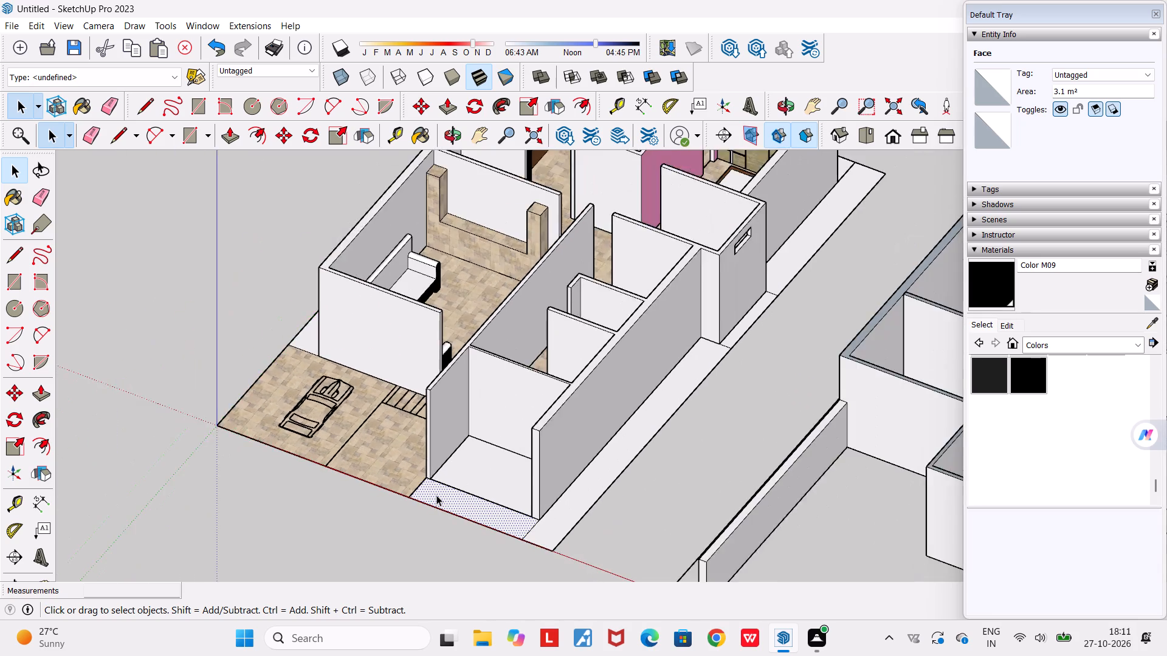
pyautogui.scroll(-5, 436, 495)
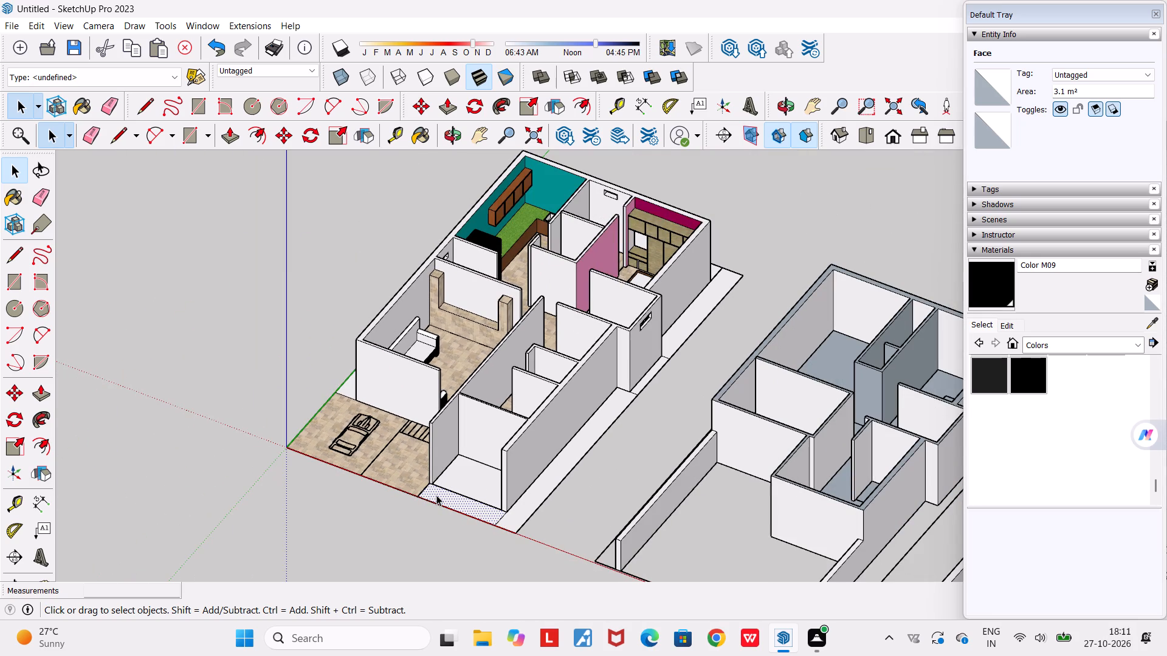
pyautogui.scroll(-3, 436, 495)
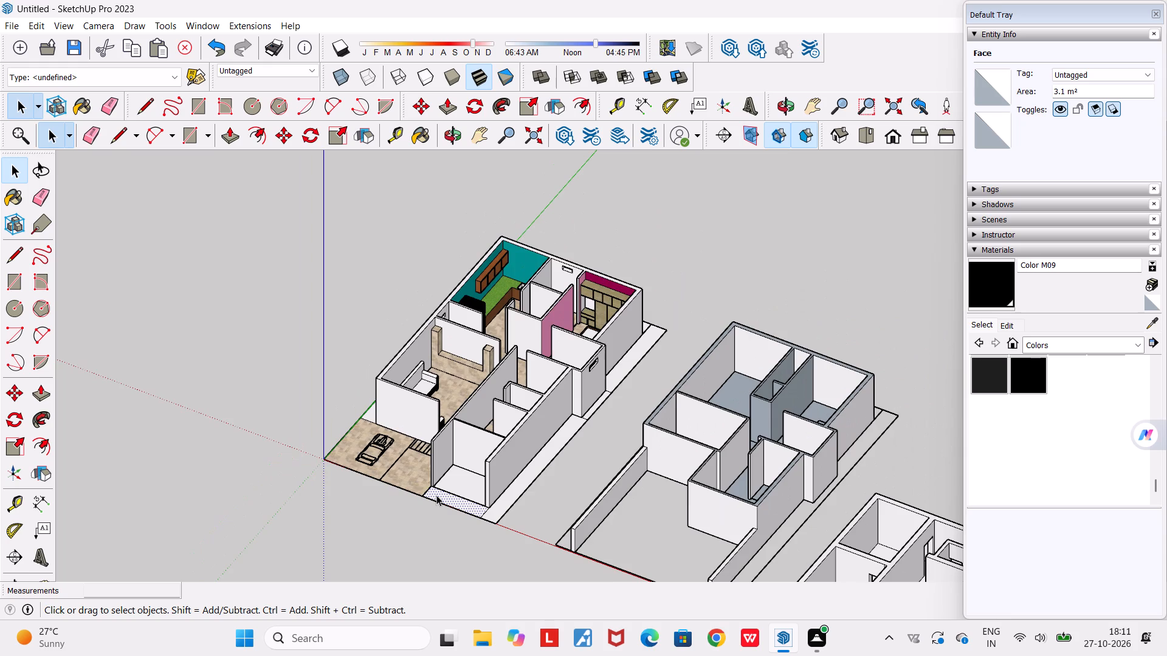
pyautogui.scroll(5, 436, 495)
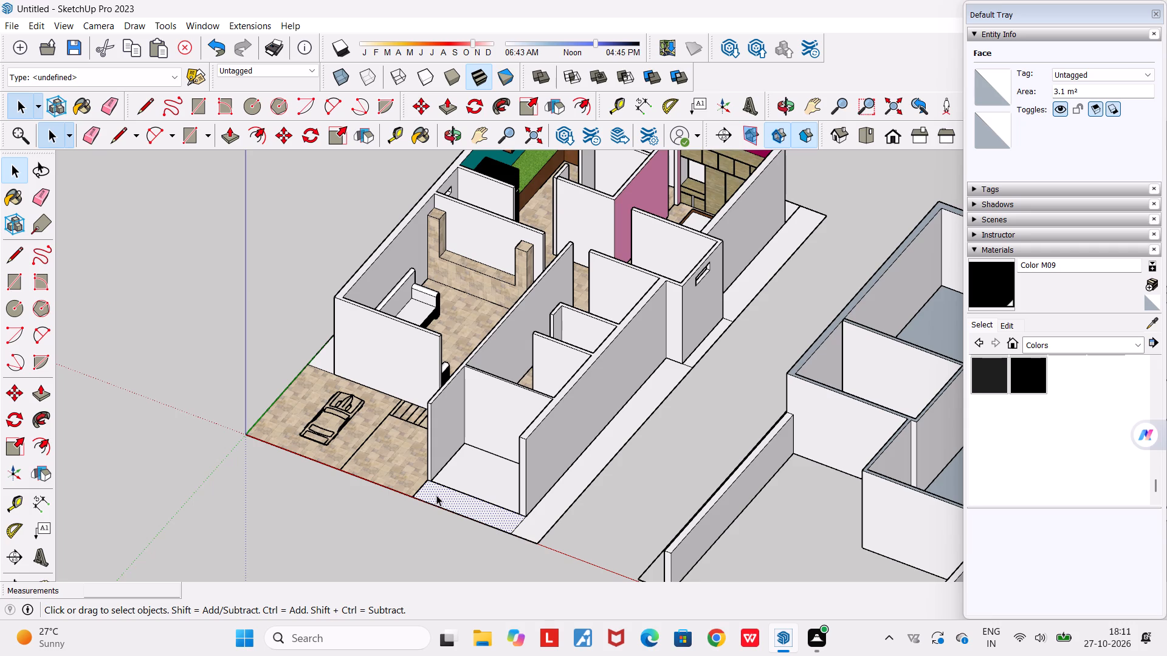
pyautogui.scroll(-1, 436, 495)
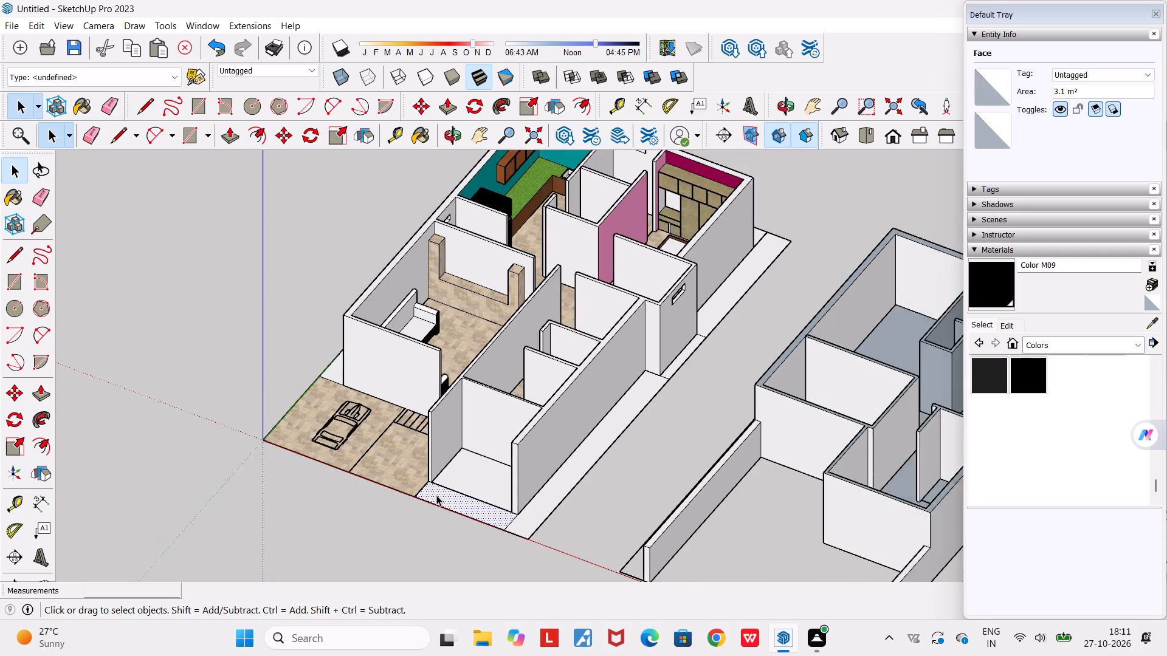
pyautogui.scroll(-1, 436, 495)
pyautogui.scroll(5, 436, 495)
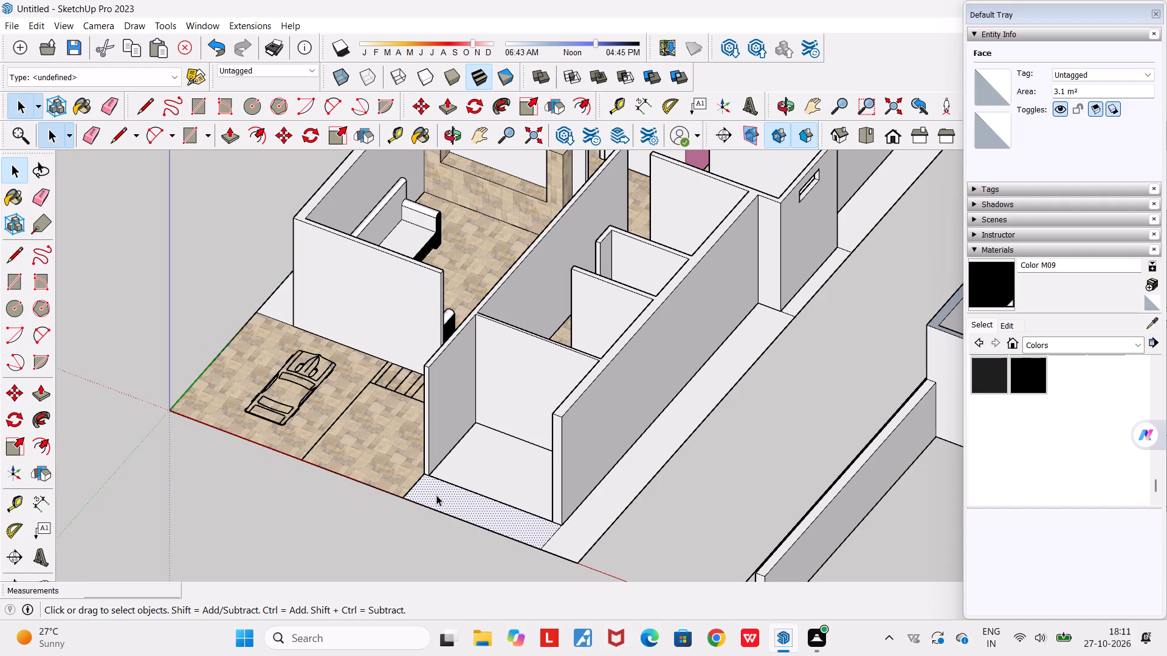
pyautogui.scroll(2, 436, 495)
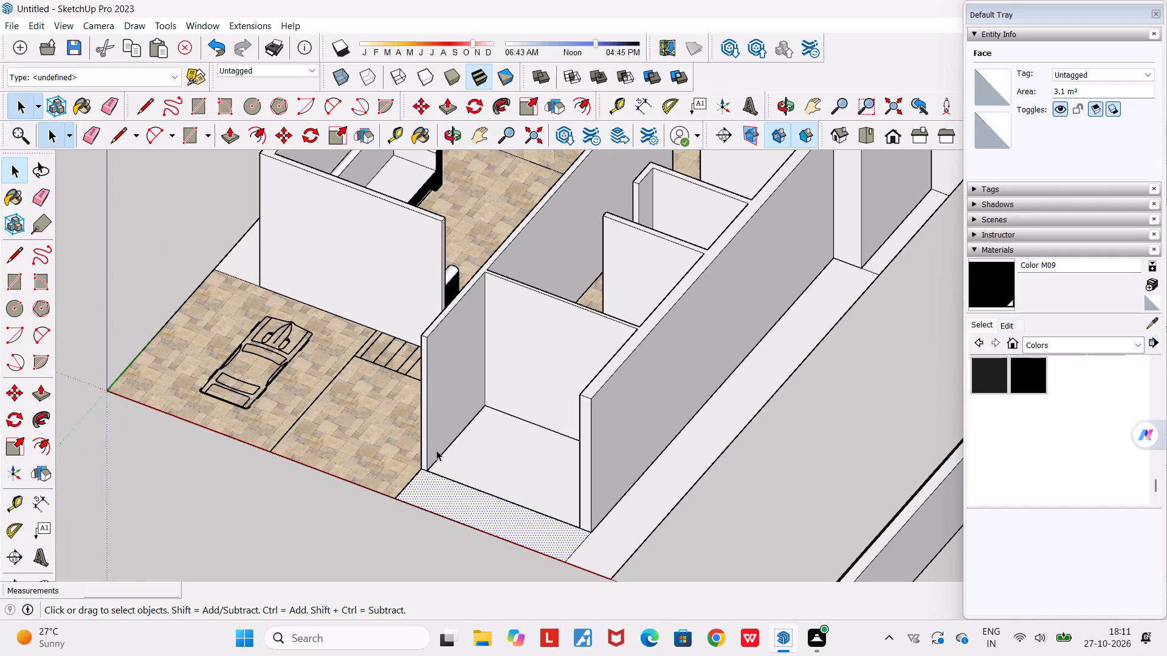
pyautogui.scroll(-6, 435, 502)
pyautogui.scroll(-6, 357, 216)
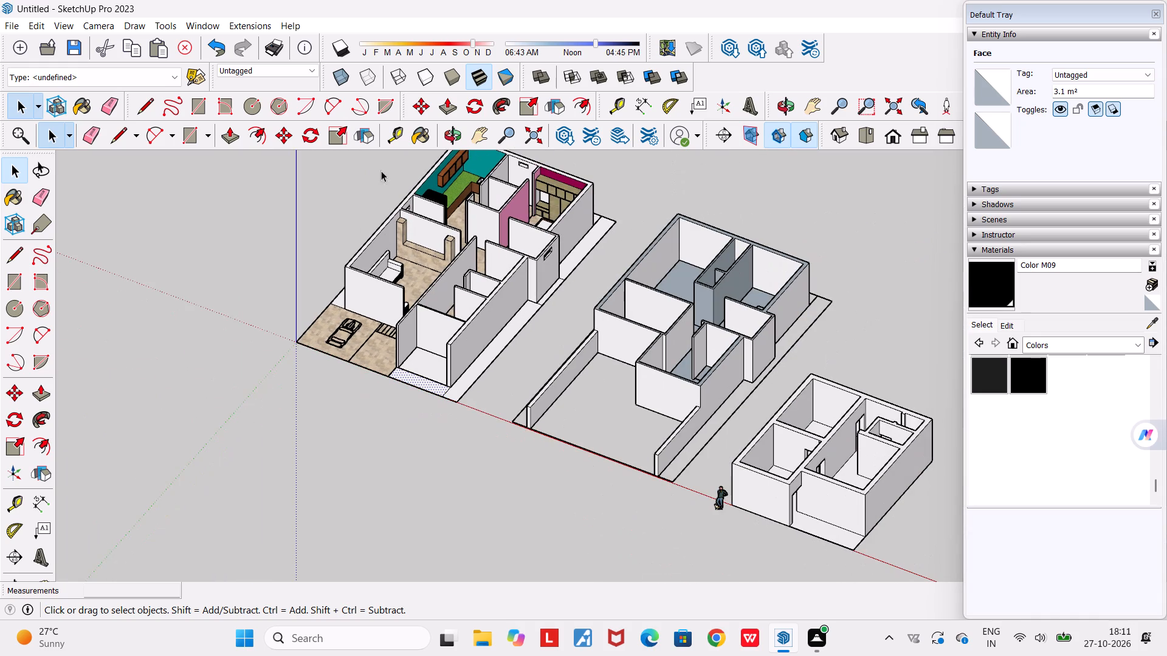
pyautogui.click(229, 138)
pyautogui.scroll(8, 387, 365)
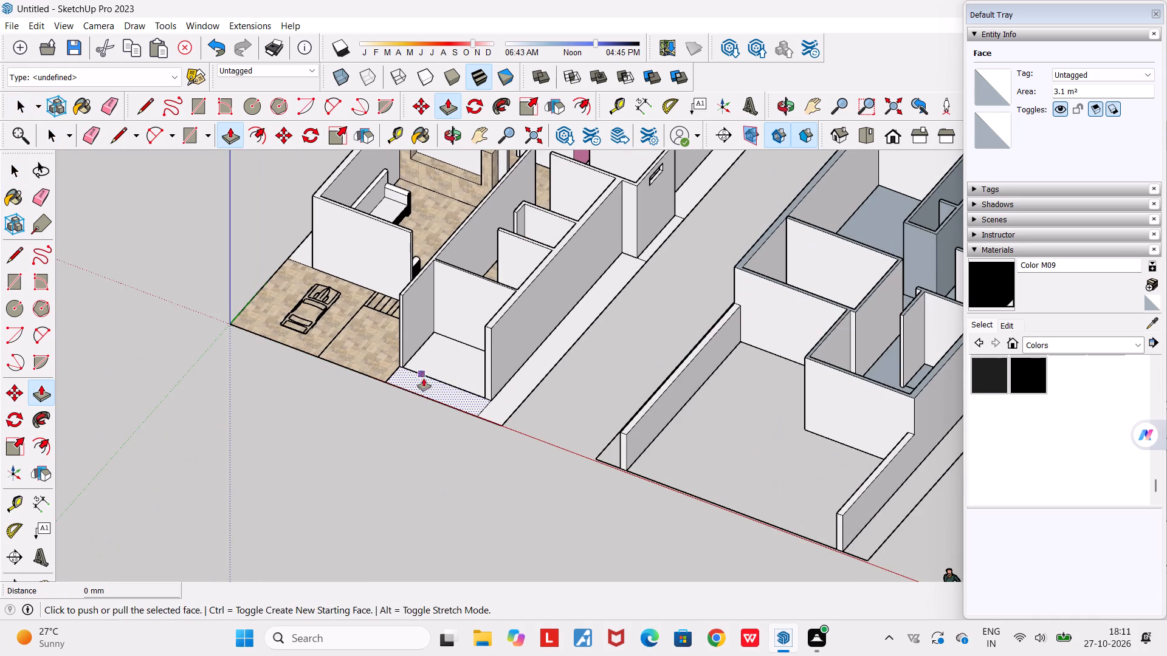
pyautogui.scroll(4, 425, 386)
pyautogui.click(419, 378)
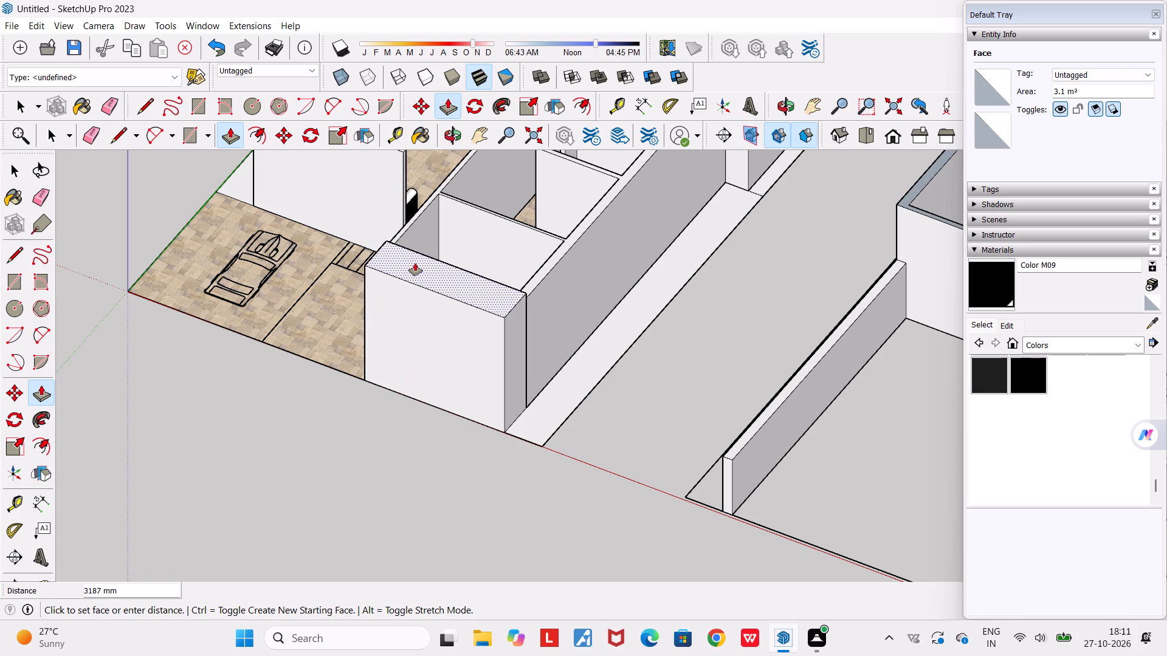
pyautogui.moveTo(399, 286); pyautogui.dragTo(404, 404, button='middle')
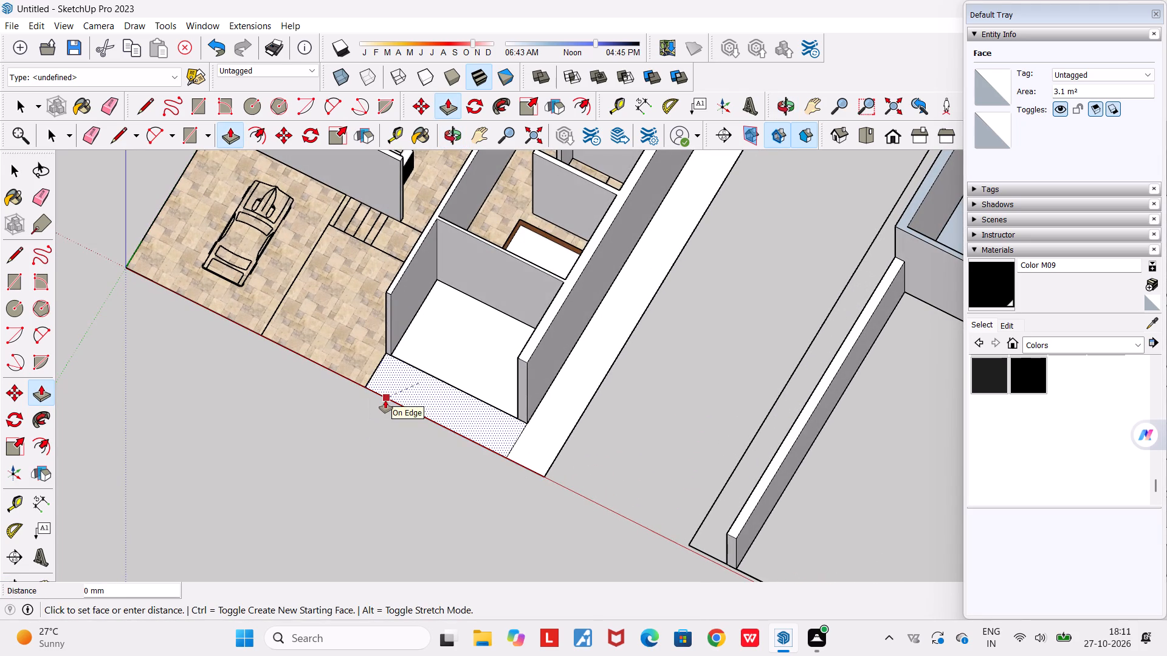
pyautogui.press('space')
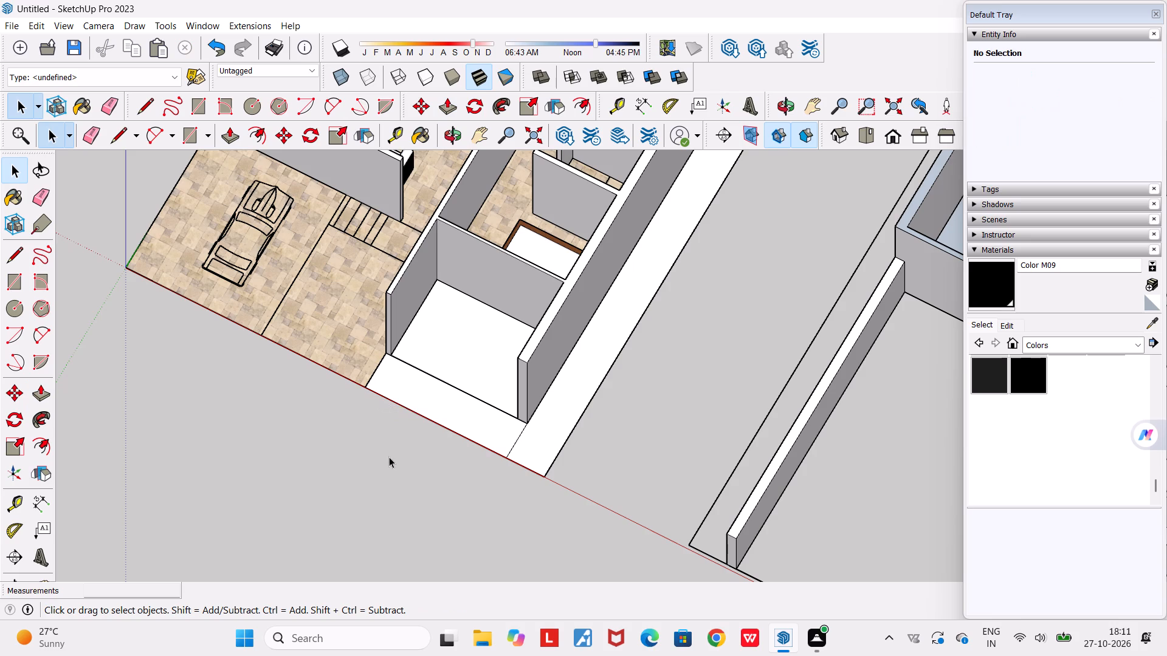
# Compare the furnished floor's front and side walls with the other two floors from low and raised angles at both front corners.
pyautogui.moveTo(394, 489); pyautogui.dragTo(667, 245, button='middle')
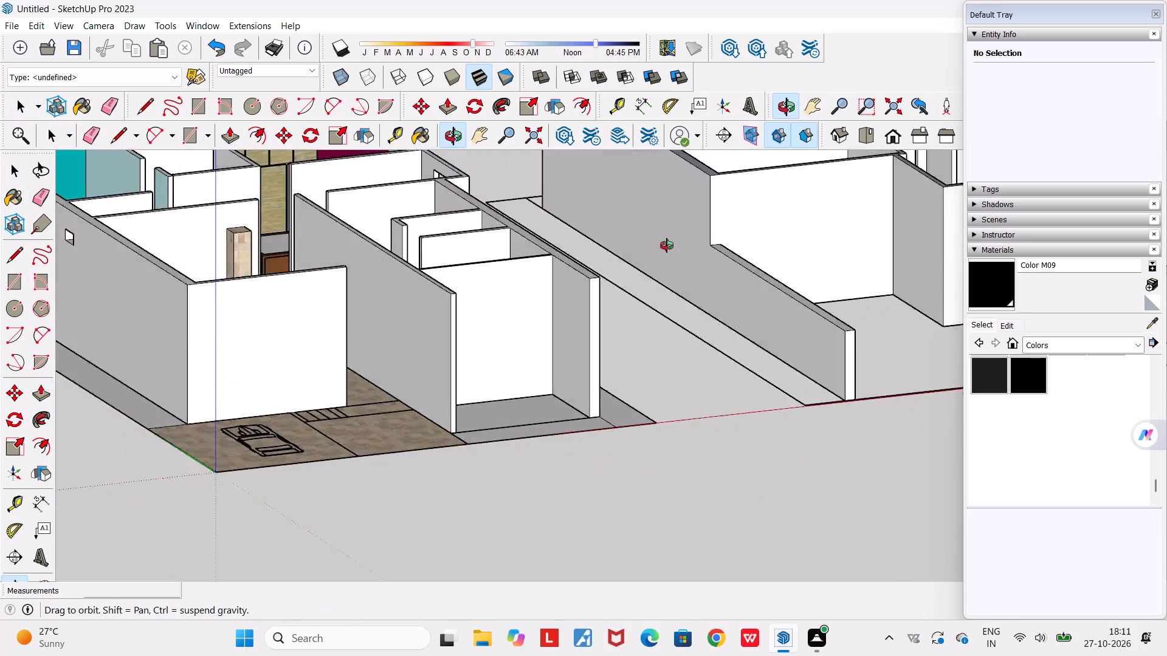
pyautogui.moveTo(667, 245); pyautogui.dragTo(675, 244, button='middle')
pyautogui.scroll(-3, 675, 245)
pyautogui.moveTo(661, 442); pyautogui.dragTo(742, 456, button='middle')
pyautogui.scroll(-2, 744, 458)
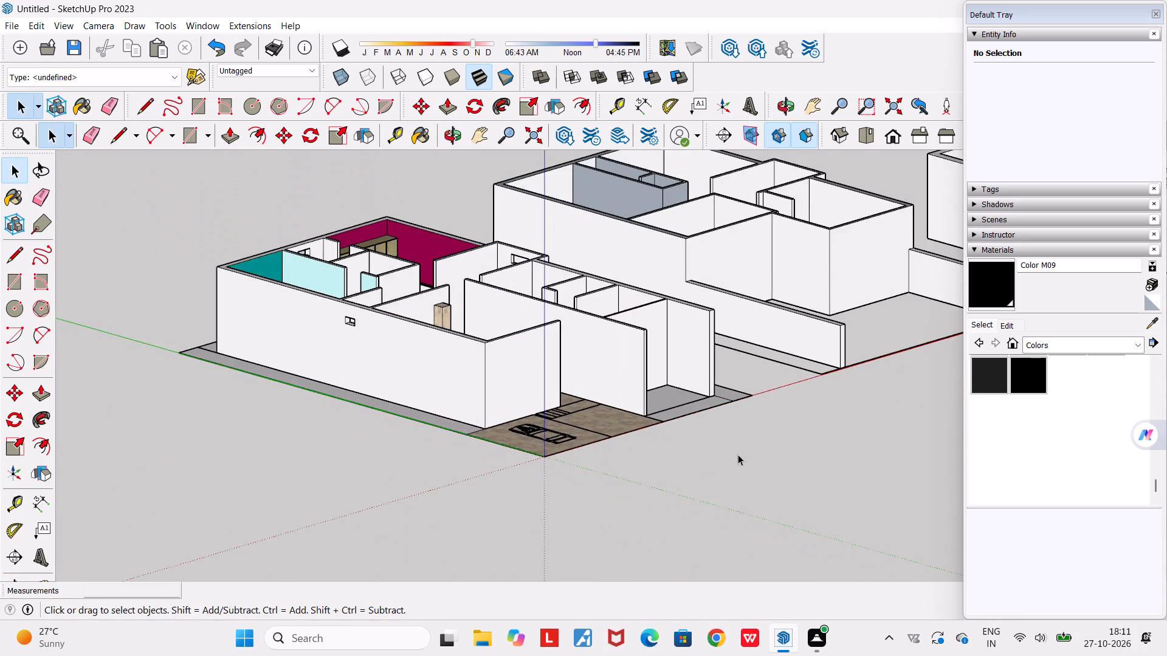
pyautogui.moveTo(731, 450); pyautogui.dragTo(619, 462, button='middle')
pyautogui.scroll(-3, 619, 462)
pyautogui.moveTo(629, 467); pyautogui.dragTo(601, 469, button='middle')
pyautogui.scroll(-2, 601, 469)
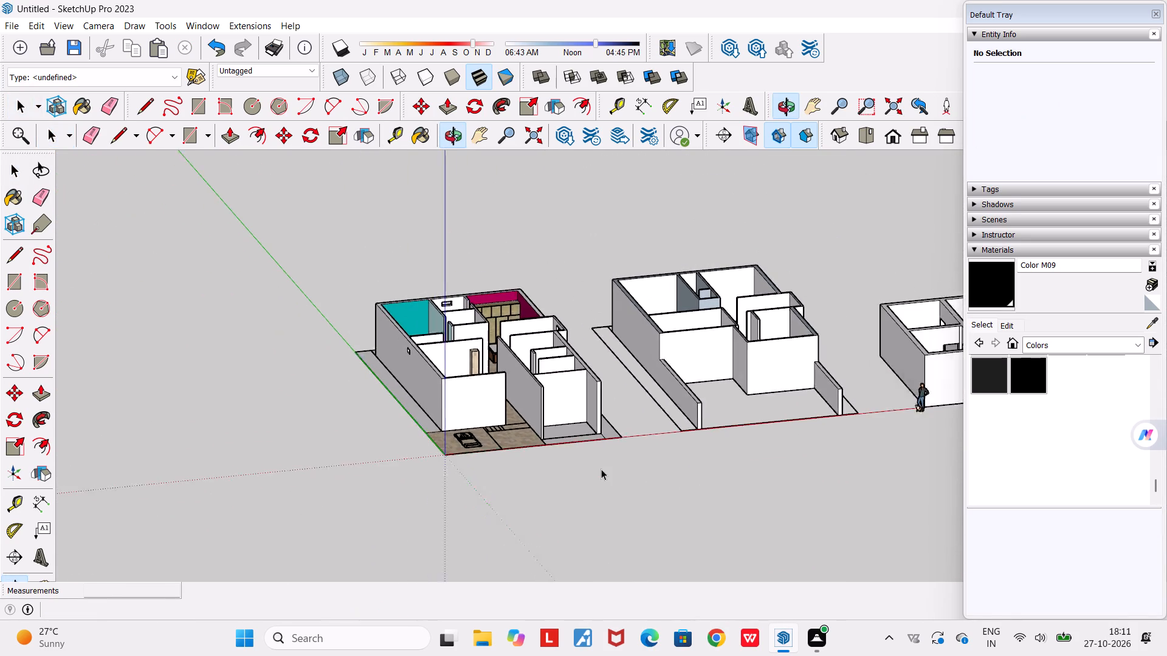
pyautogui.scroll(-1, 601, 469)
pyautogui.moveTo(594, 473); pyautogui.dragTo(736, 489, button='middle')
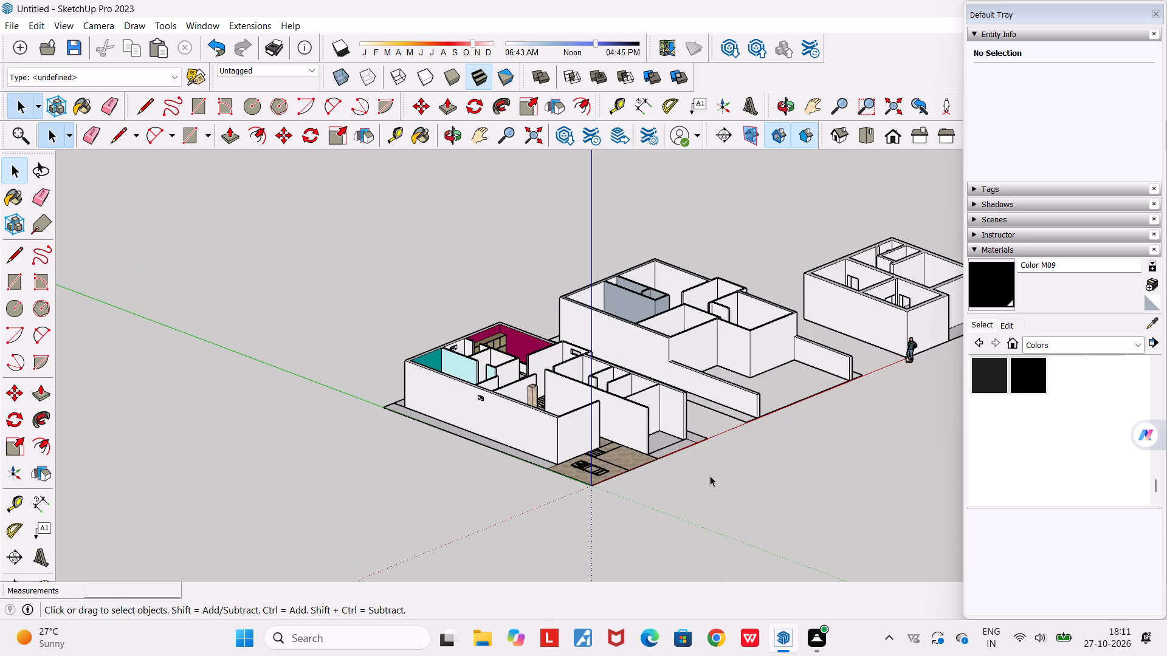
pyautogui.moveTo(670, 488); pyautogui.dragTo(762, 466, button='middle')
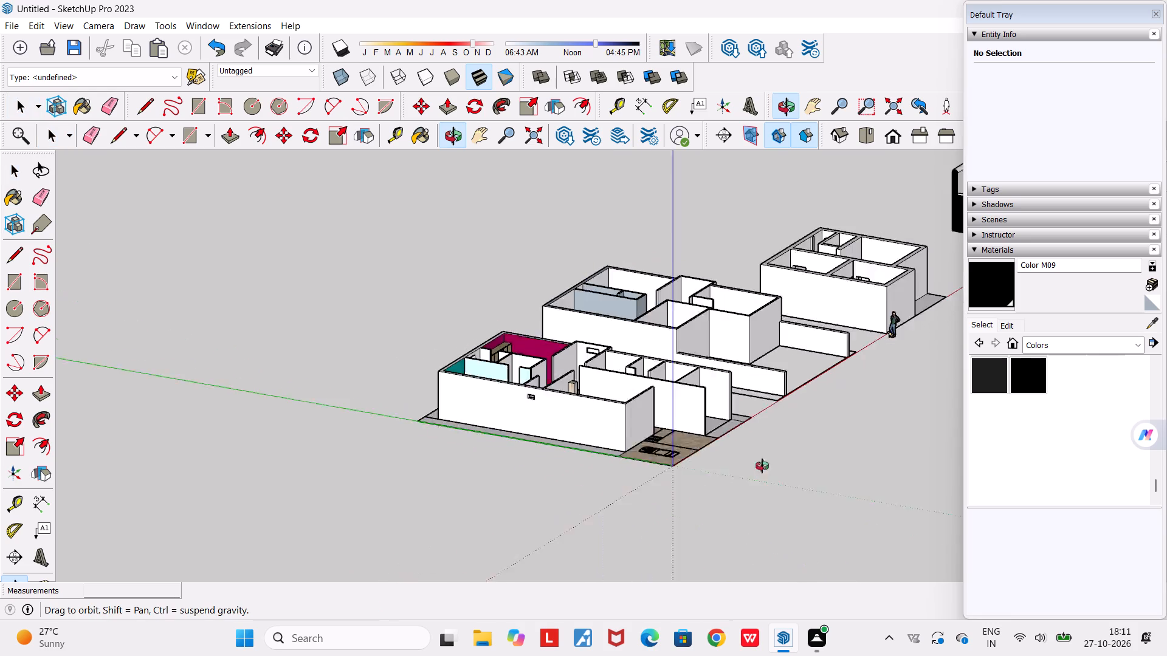
pyautogui.moveTo(762, 466); pyautogui.dragTo(232, 494, button='middle')
pyautogui.scroll(-4, 232, 494)
pyautogui.scroll(4, 272, 442)
pyautogui.scroll(-4, 272, 442)
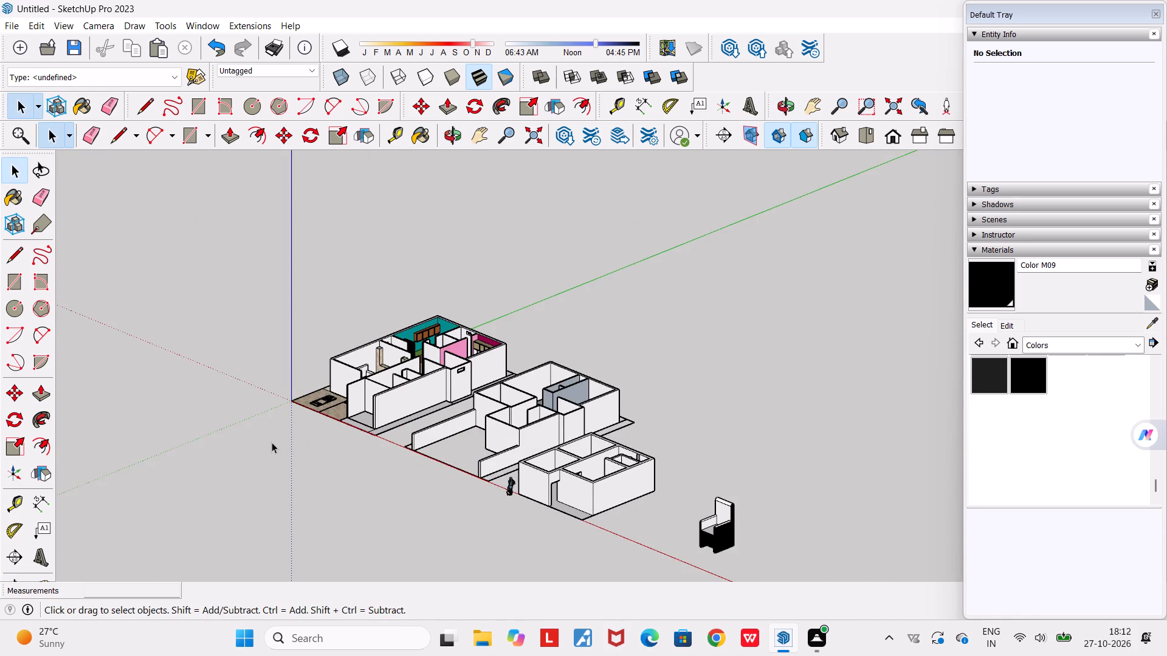
pyautogui.scroll(5, 273, 442)
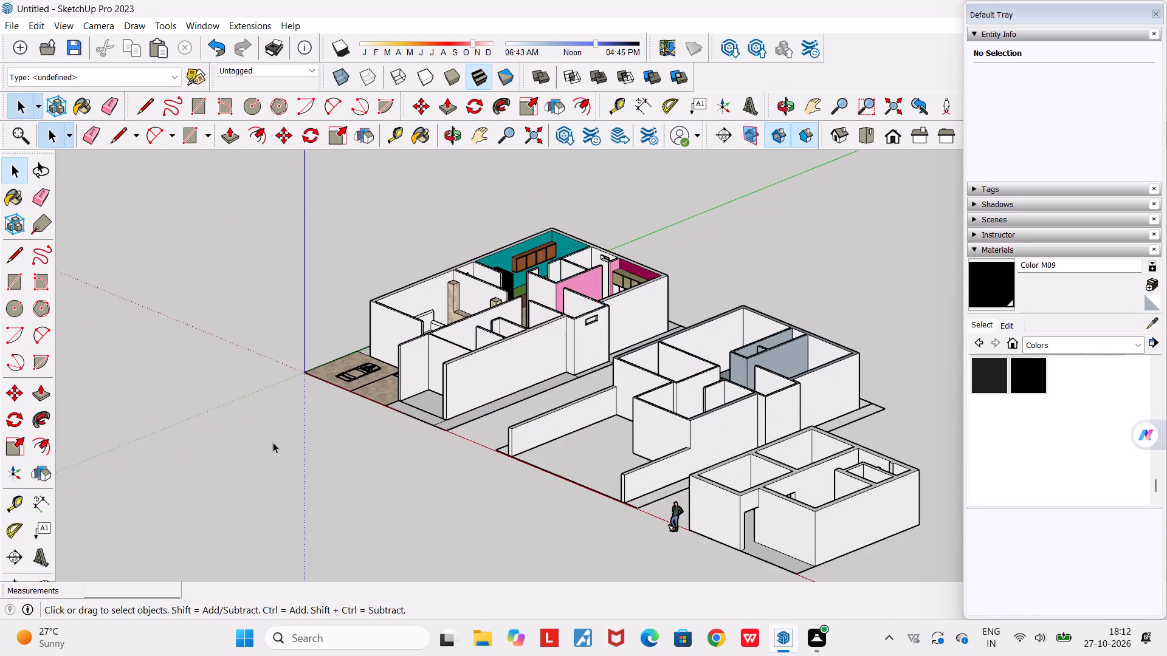
pyautogui.moveTo(295, 442); pyautogui.dragTo(330, 509, button='middle')
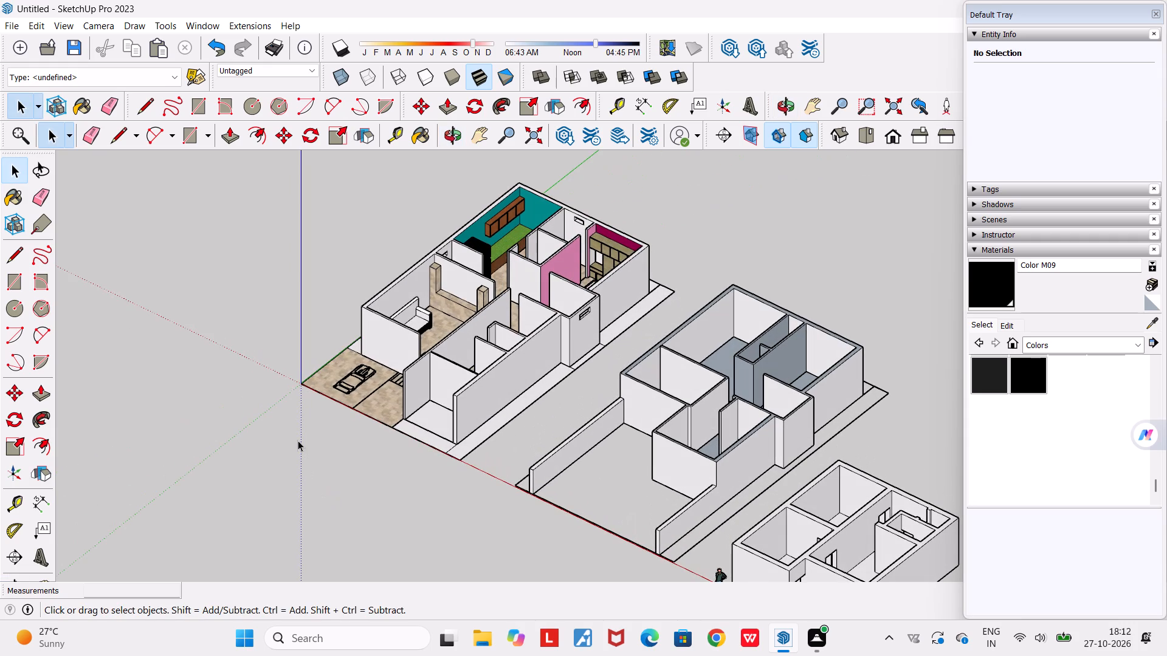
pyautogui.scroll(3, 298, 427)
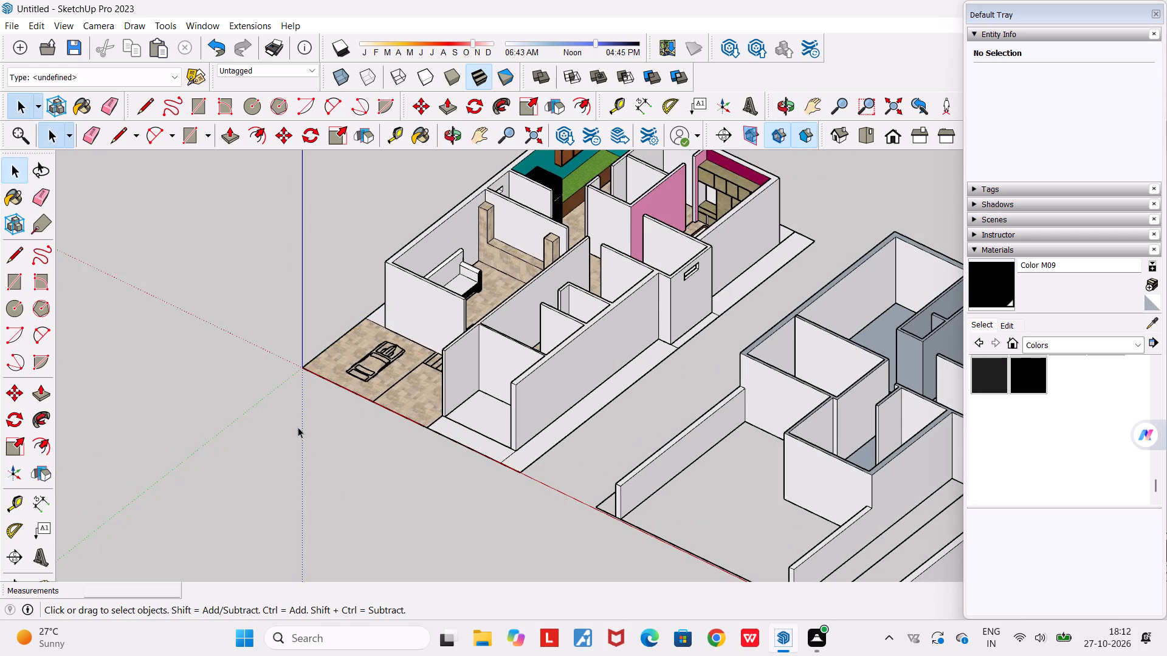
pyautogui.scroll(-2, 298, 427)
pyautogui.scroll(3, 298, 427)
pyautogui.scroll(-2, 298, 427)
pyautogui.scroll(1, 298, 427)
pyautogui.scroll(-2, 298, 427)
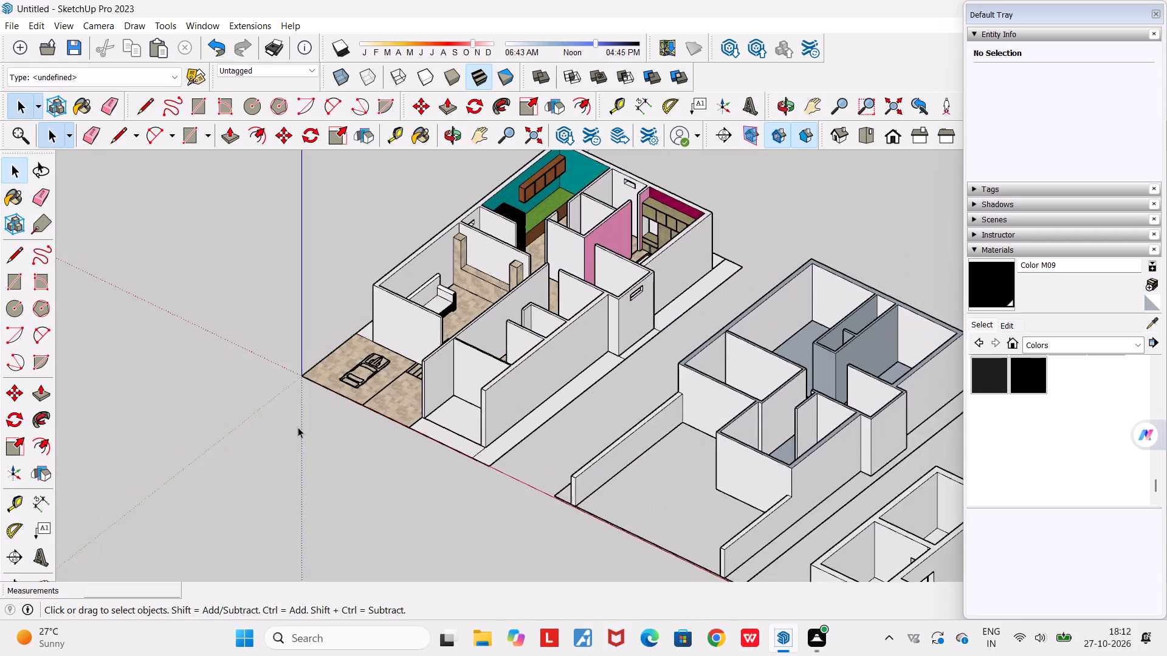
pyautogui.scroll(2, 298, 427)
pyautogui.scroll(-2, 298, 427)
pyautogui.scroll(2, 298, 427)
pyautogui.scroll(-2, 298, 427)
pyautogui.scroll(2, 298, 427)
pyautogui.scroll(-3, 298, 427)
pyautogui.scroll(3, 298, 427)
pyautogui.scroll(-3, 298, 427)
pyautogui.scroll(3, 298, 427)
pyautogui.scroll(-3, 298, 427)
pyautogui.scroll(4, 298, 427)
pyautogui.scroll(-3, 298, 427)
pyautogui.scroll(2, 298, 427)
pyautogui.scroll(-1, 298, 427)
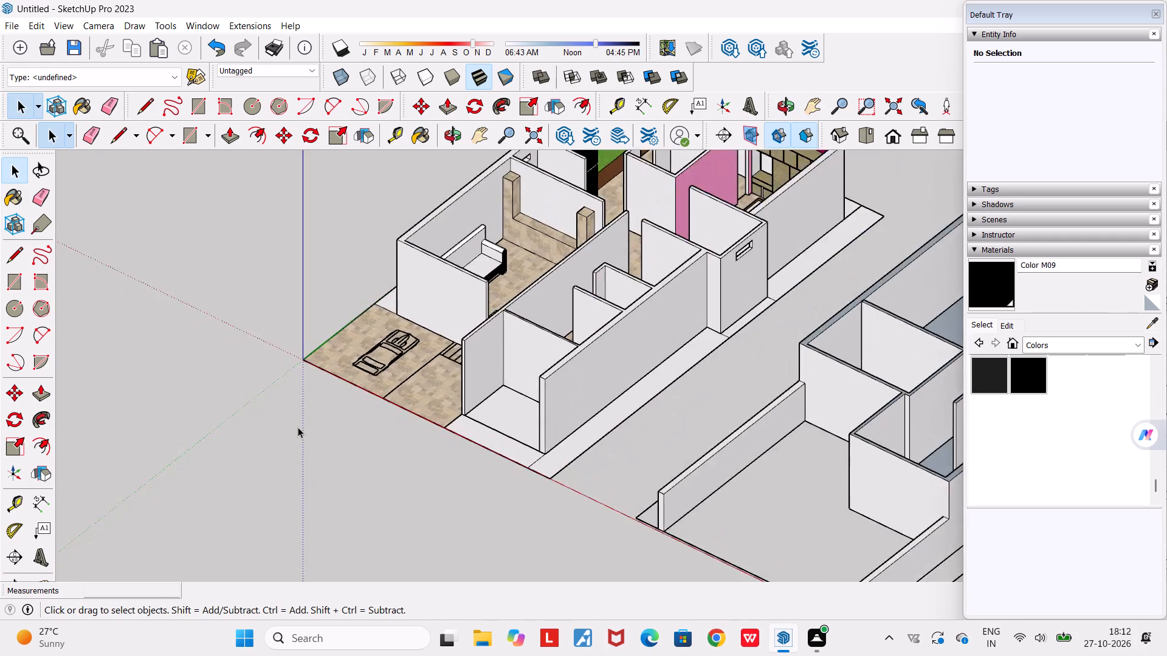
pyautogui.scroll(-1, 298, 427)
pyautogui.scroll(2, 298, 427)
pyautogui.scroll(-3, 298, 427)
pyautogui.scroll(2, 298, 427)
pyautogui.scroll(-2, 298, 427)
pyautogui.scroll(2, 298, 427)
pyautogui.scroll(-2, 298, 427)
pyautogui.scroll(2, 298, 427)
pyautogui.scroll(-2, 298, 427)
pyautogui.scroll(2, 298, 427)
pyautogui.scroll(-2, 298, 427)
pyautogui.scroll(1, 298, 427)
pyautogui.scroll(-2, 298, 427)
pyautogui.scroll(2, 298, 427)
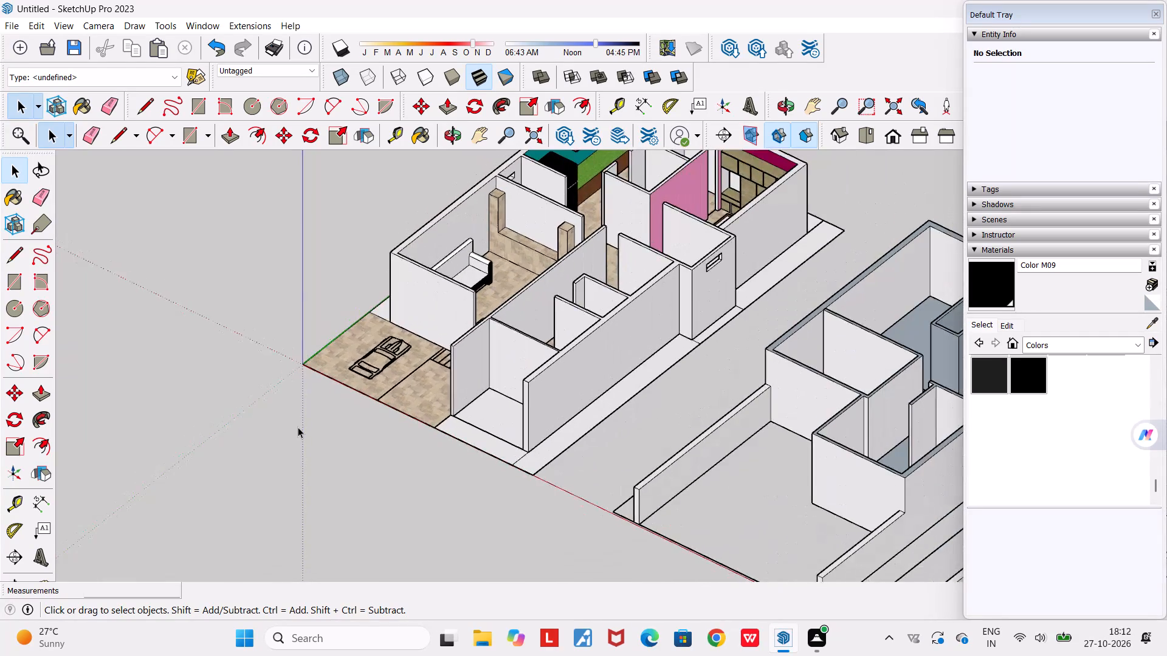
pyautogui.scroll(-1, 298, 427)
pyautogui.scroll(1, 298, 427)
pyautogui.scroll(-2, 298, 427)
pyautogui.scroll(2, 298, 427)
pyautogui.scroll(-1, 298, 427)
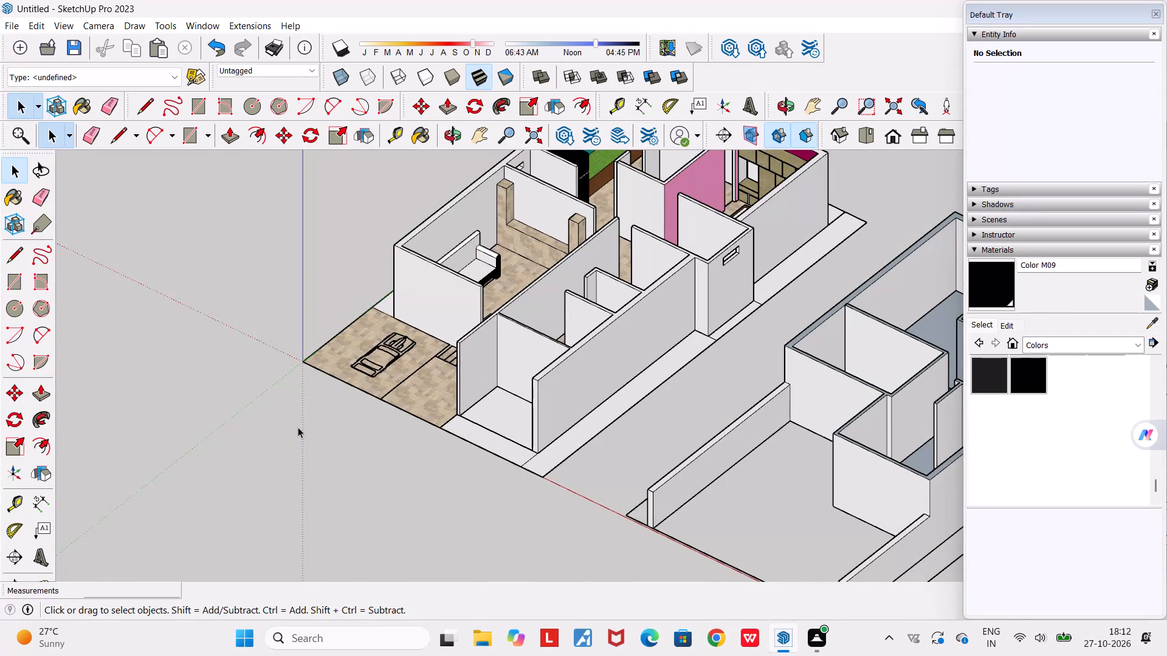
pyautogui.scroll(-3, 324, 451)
# Inspect the ground strip along the furnished floor's side facing the middle floor, selecting its front, stairwell and rear segments one at a time.
pyautogui.moveTo(340, 487); pyautogui.dragTo(718, 493, button='middle')
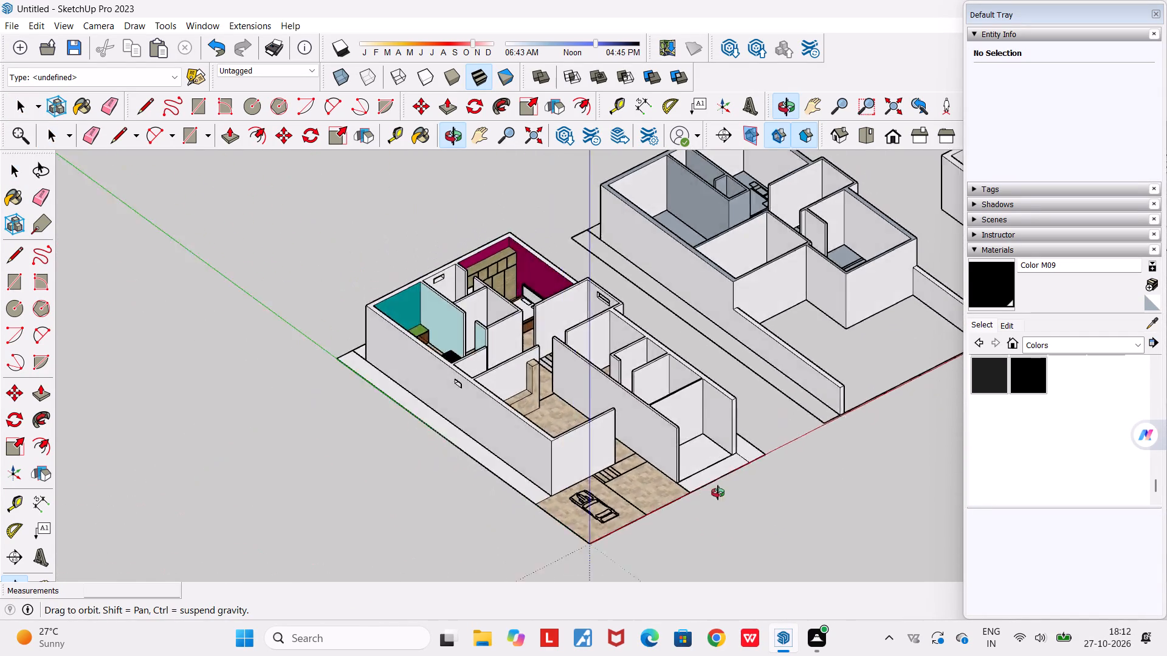
pyautogui.moveTo(718, 493); pyautogui.dragTo(396, 490, button='middle')
pyautogui.scroll(4, 446, 456)
pyautogui.scroll(3, 568, 465)
pyautogui.click(572, 465)
pyautogui.scroll(-2, 572, 465)
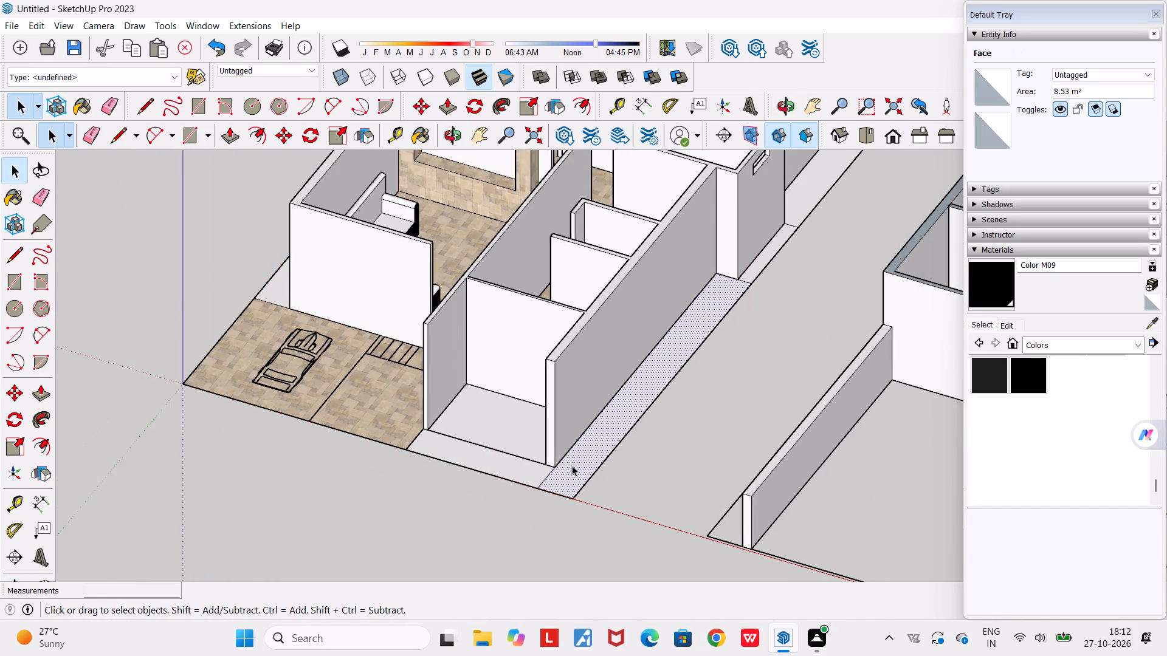
pyautogui.scroll(-2, 572, 465)
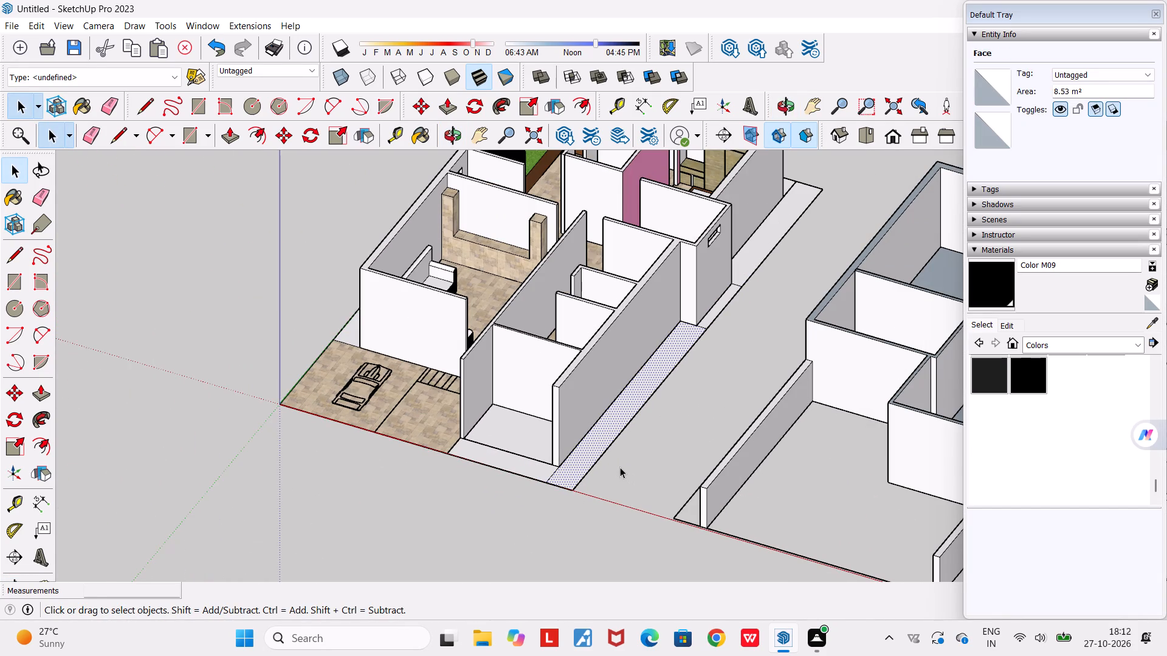
pyautogui.press('space')
pyautogui.click(620, 467)
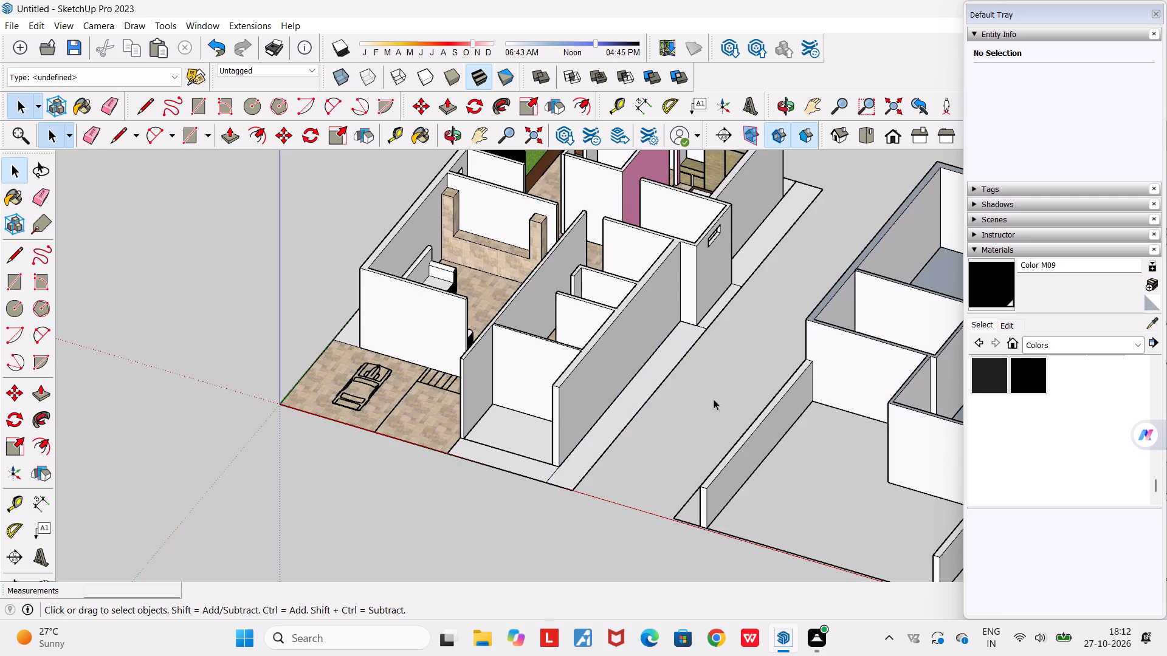
pyautogui.scroll(7, 721, 319)
pyautogui.click(725, 307)
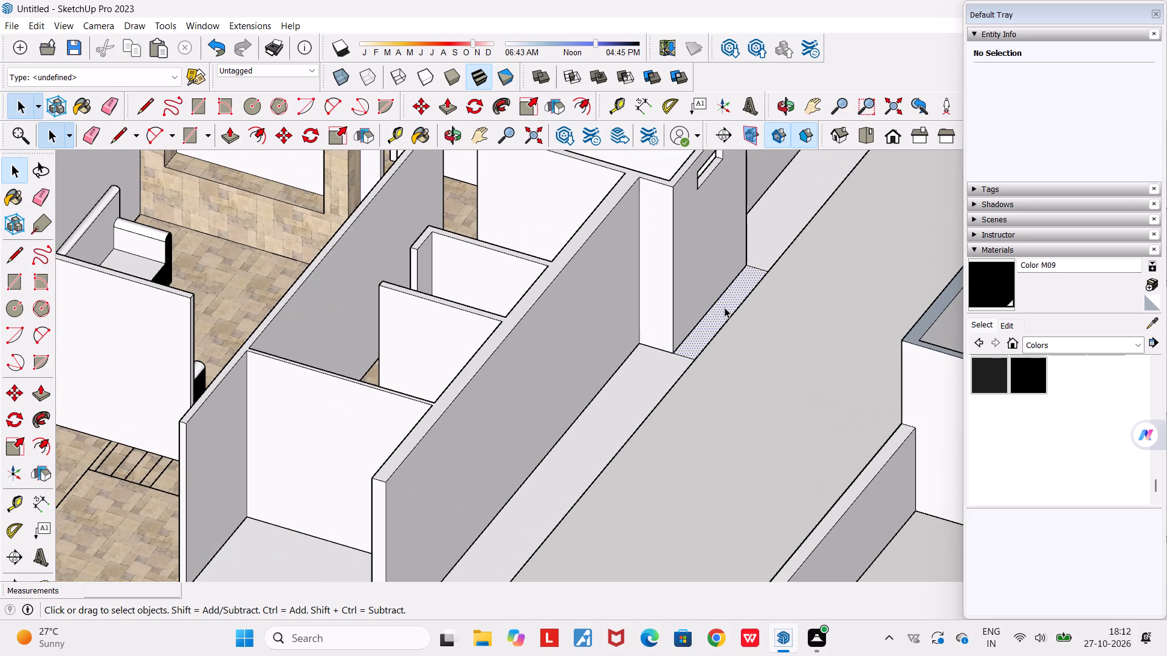
pyautogui.press('space')
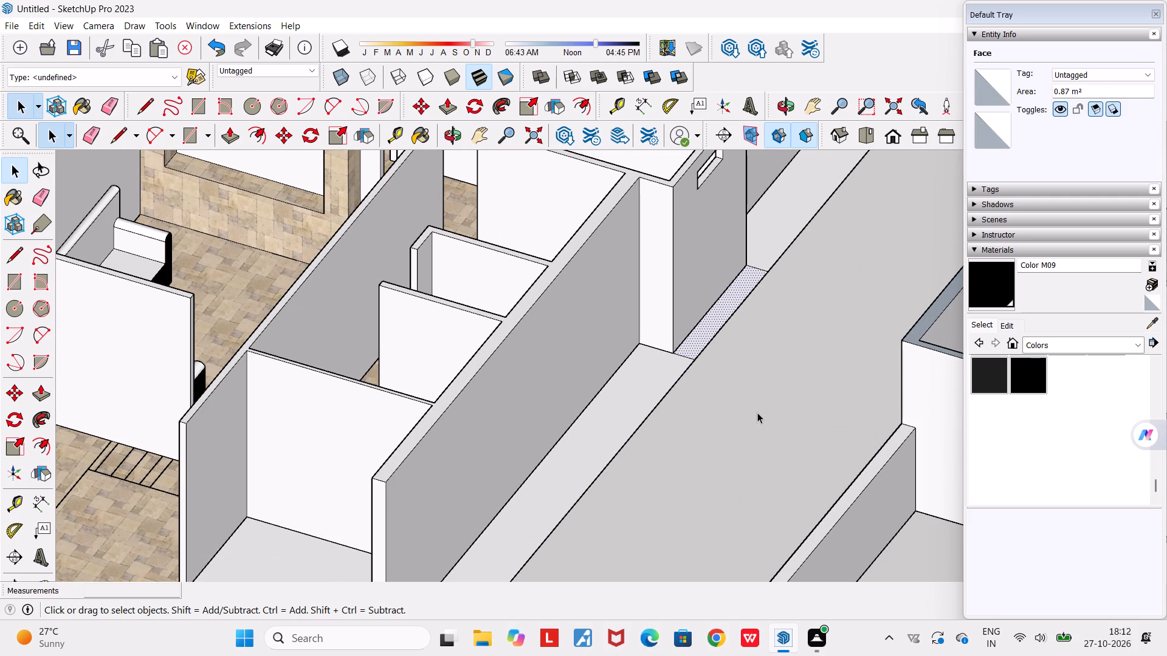
pyautogui.click(757, 412)
pyautogui.scroll(-5, 757, 413)
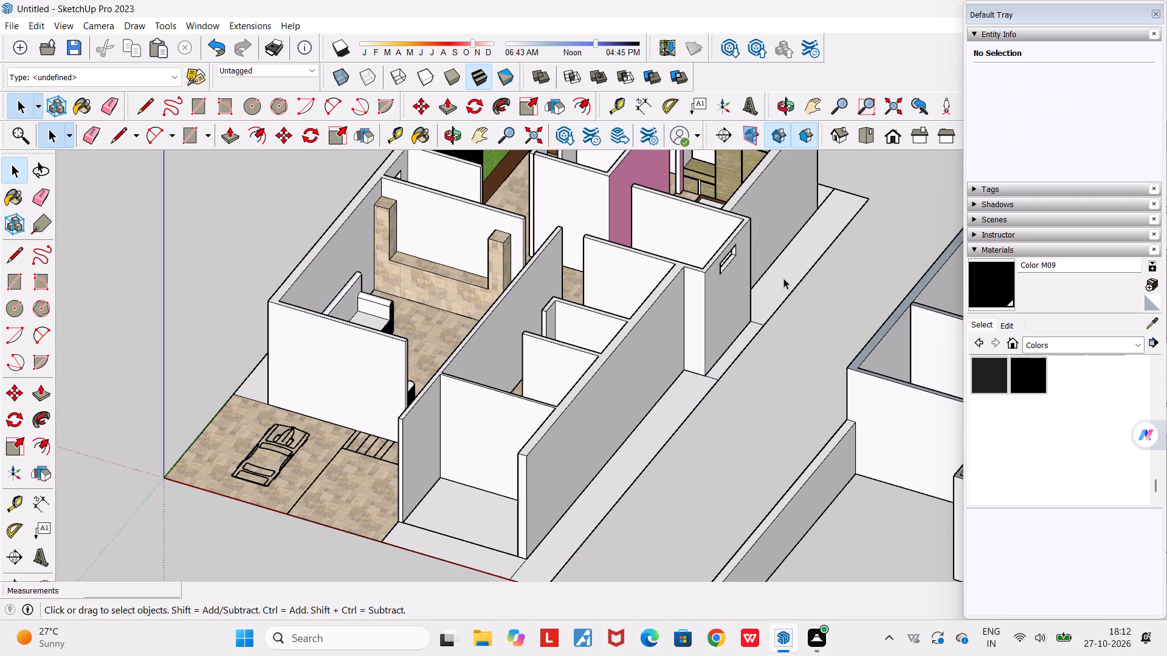
pyautogui.click(783, 278)
pyautogui.press('space')
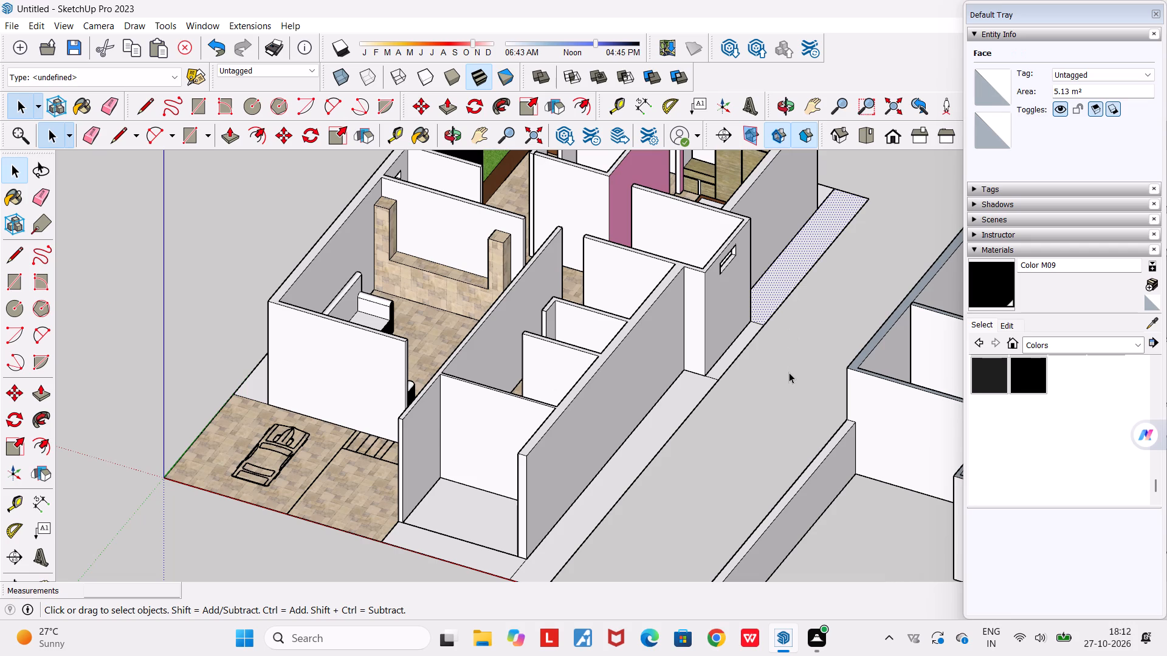
pyautogui.click(789, 372)
# Inspect the ground strips behind the furnished floor and along its outer side wall, selecting each face in turn.
pyautogui.scroll(-4, 789, 372)
pyautogui.moveTo(790, 372); pyautogui.dragTo(331, 412, button='middle')
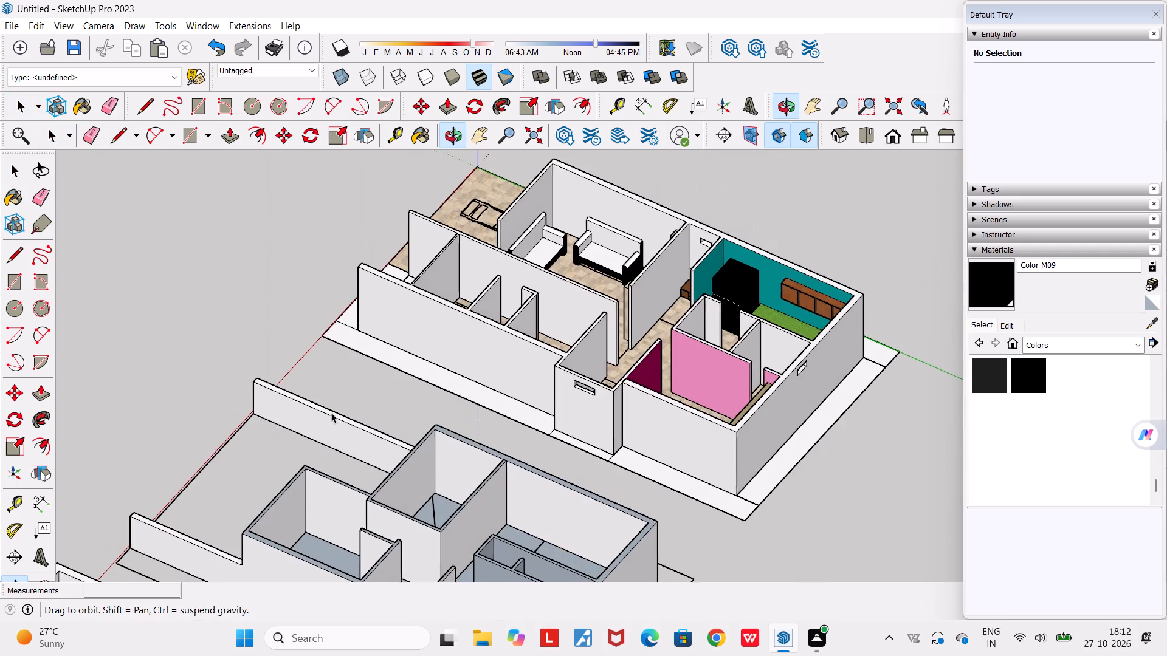
pyautogui.moveTo(331, 412); pyautogui.dragTo(332, 412, button='middle')
pyautogui.scroll(5, 779, 471)
pyautogui.click(779, 471)
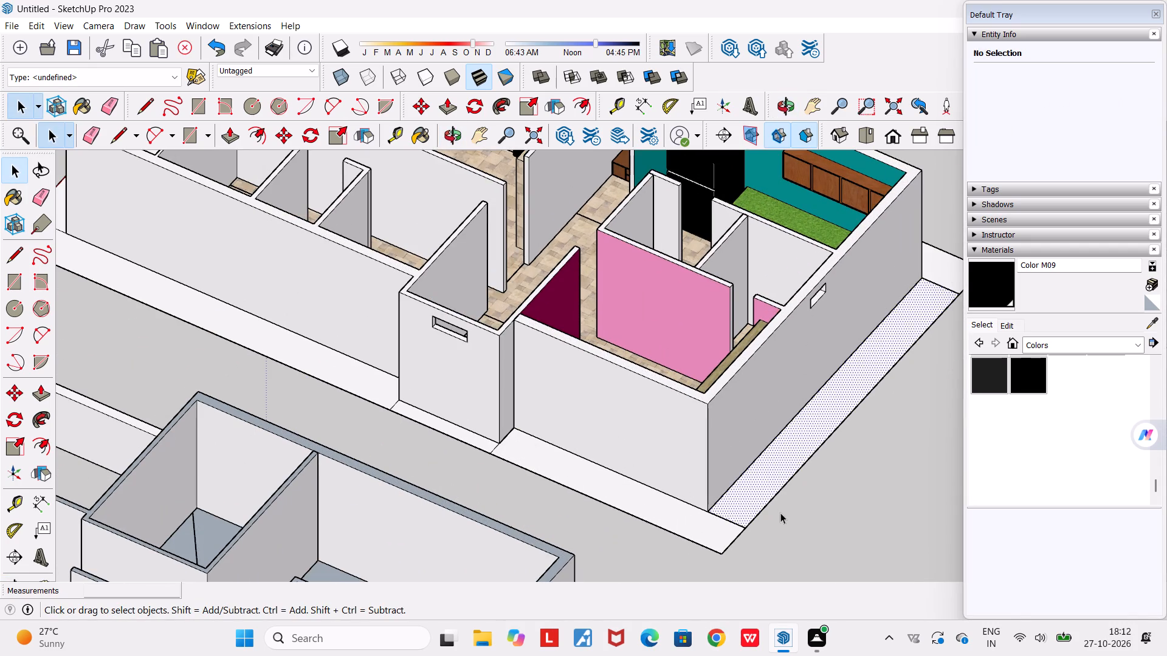
pyautogui.scroll(-5, 780, 513)
pyautogui.press('space')
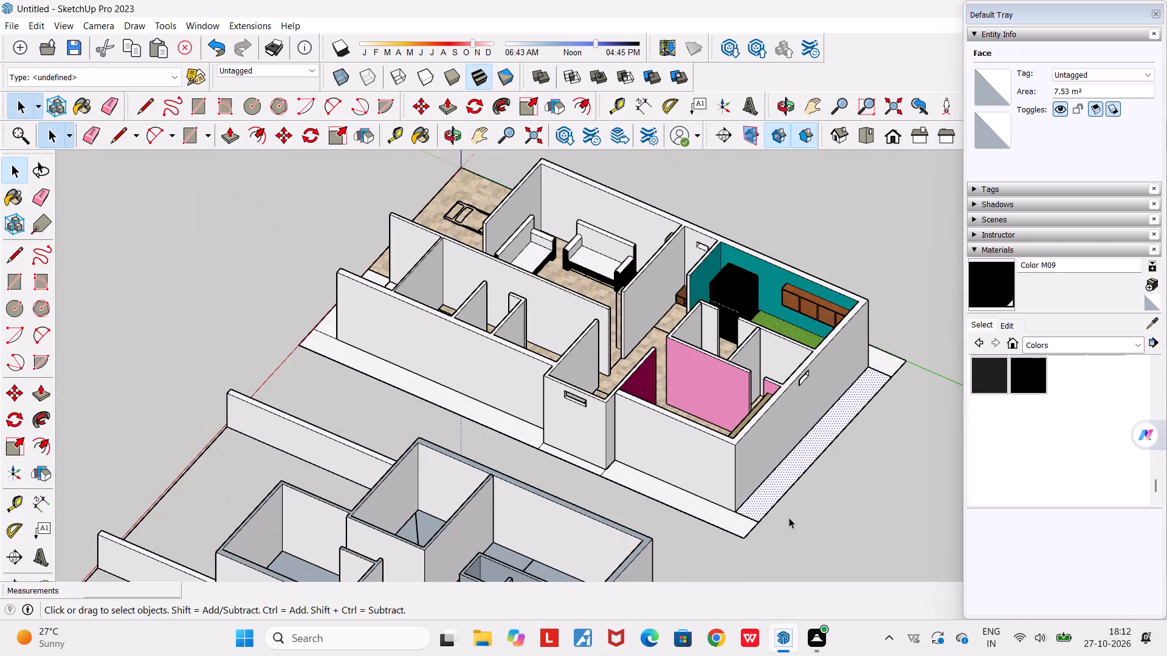
pyautogui.click(832, 542)
pyautogui.moveTo(849, 507); pyautogui.dragTo(459, 524, button='middle')
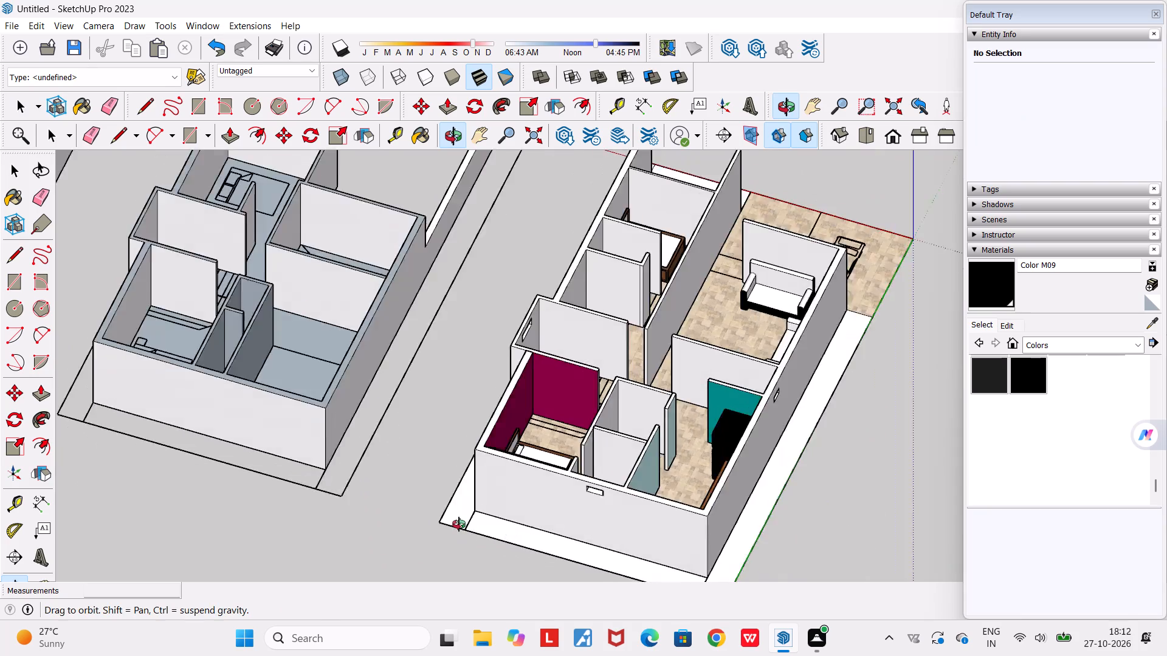
pyautogui.moveTo(459, 524); pyautogui.dragTo(432, 509, button='middle')
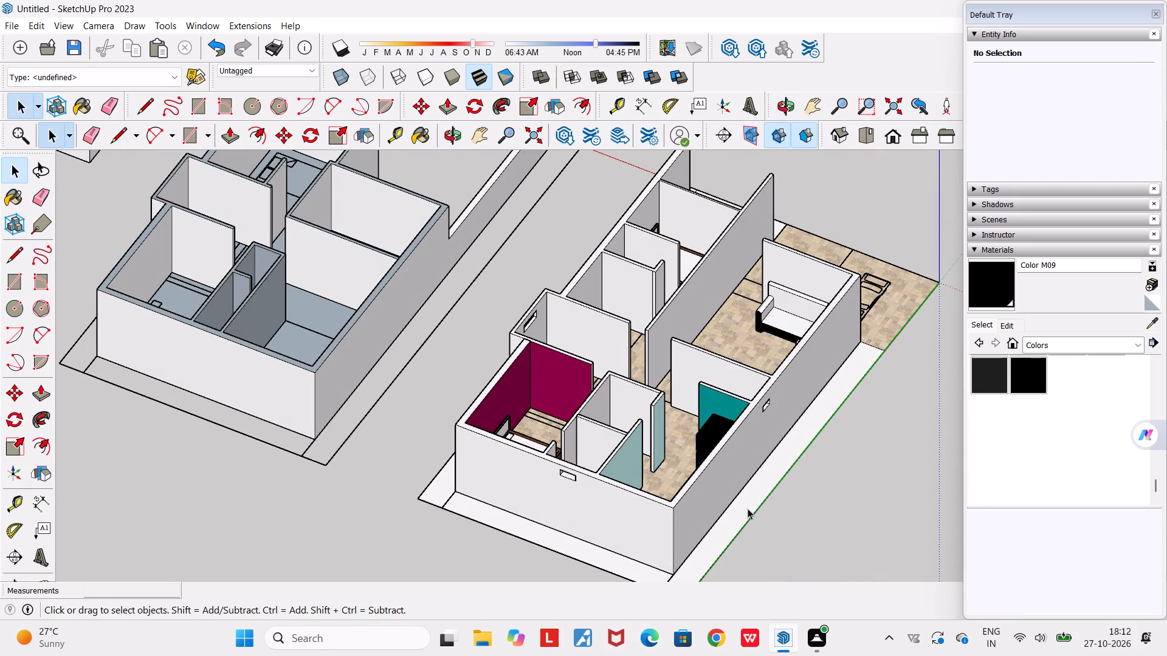
pyautogui.click(748, 508)
pyautogui.click(768, 549)
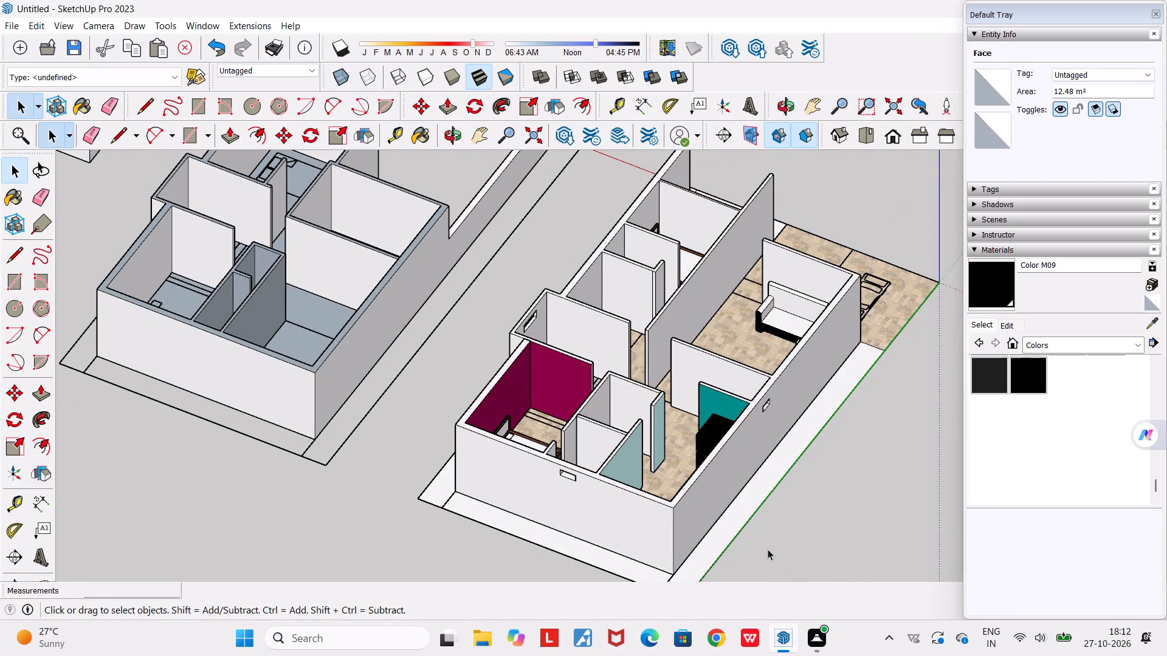
# Examine the furnished floor's parking area, open front room and surrounding strip alongside the other floors from raised front angles.
pyautogui.scroll(-2, 768, 549)
pyautogui.moveTo(805, 508); pyautogui.dragTo(647, 547, button='middle')
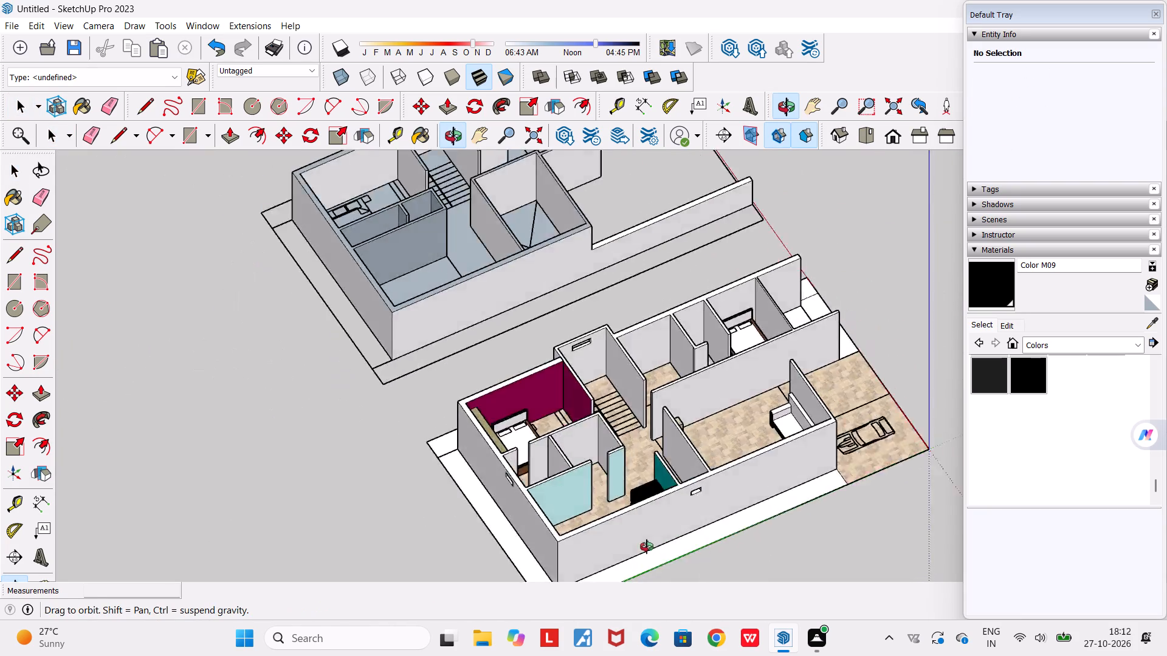
pyautogui.moveTo(647, 547); pyautogui.dragTo(267, 504, button='middle')
pyautogui.scroll(-4, 267, 504)
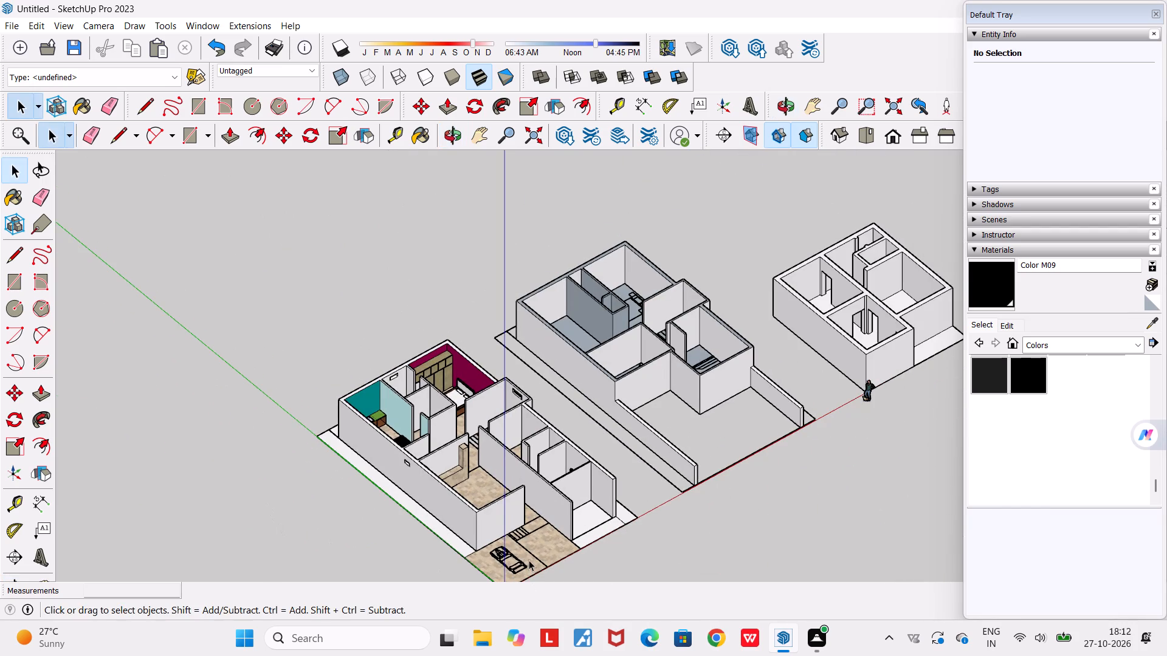
pyautogui.scroll(-2, 529, 560)
pyautogui.scroll(1, 534, 574)
pyautogui.scroll(-2, 534, 574)
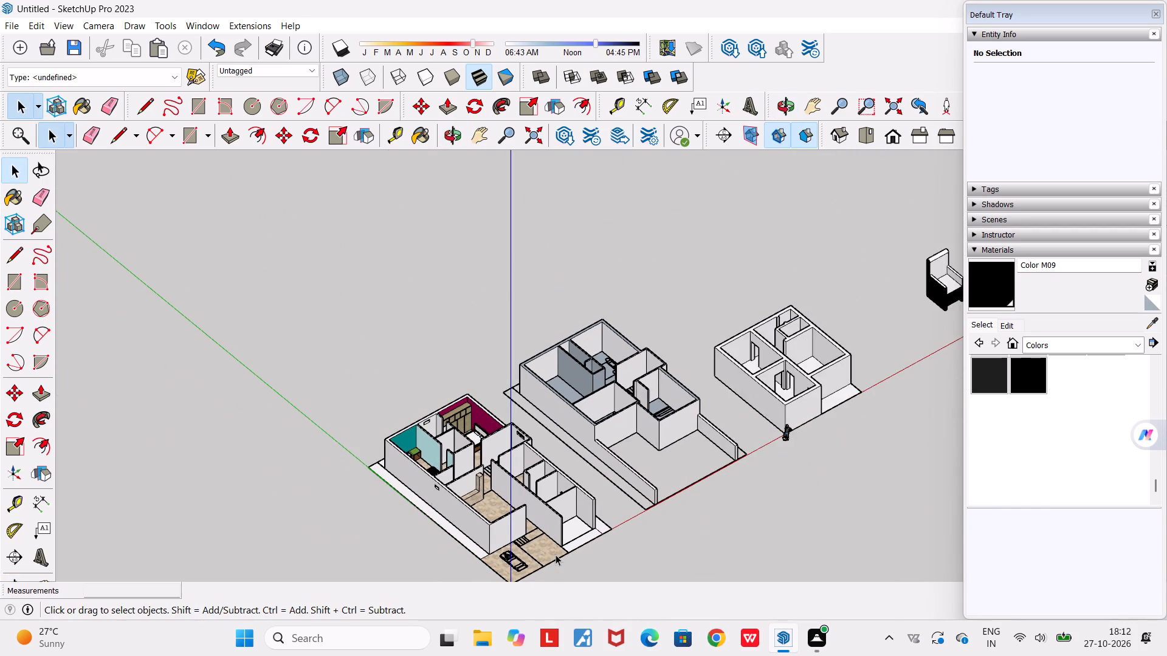
pyautogui.scroll(10, 556, 555)
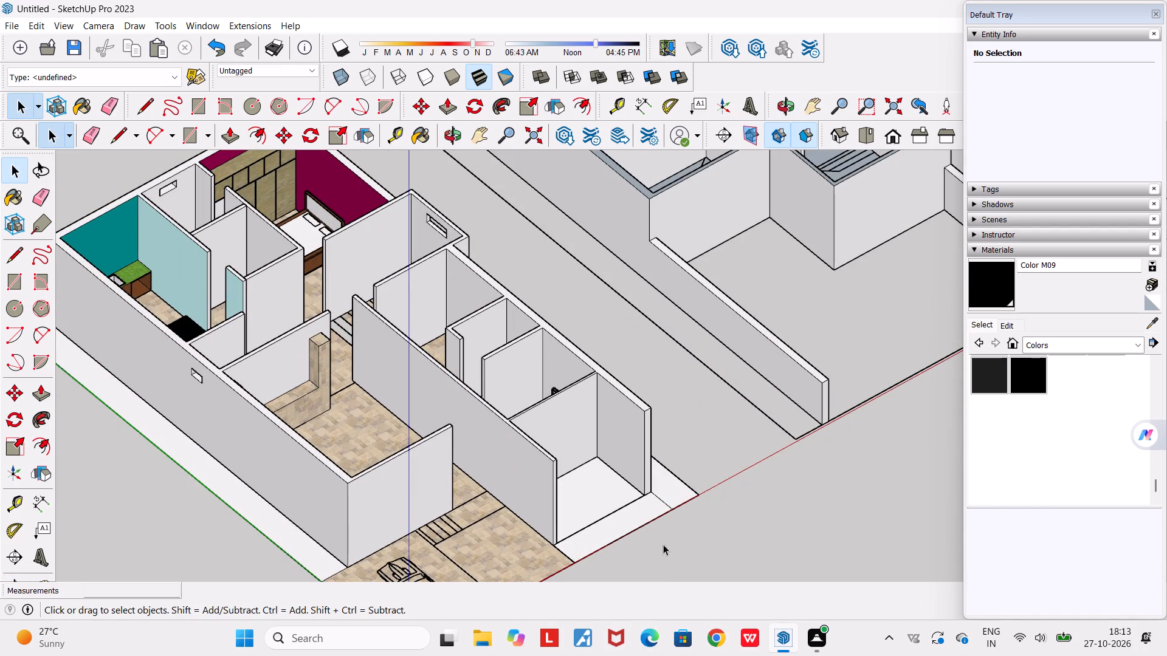
pyautogui.moveTo(672, 543); pyautogui.dragTo(626, 580, button='middle')
pyautogui.scroll(-6, 626, 580)
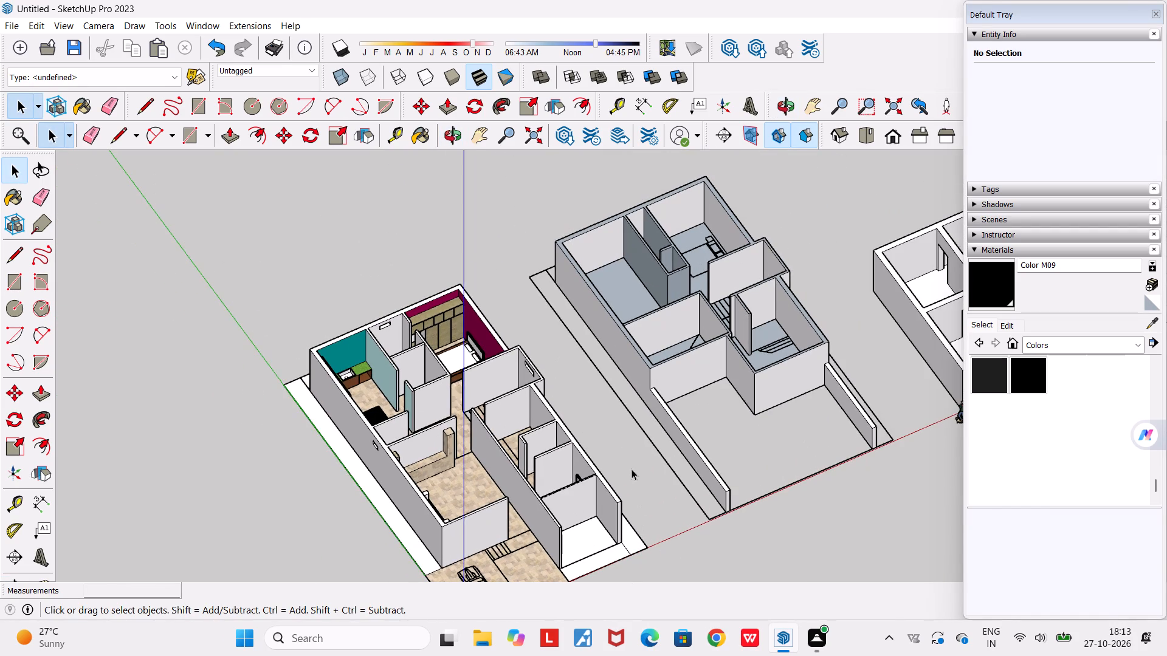
# Examine the floor models from directly above, comparing the furnished floor's layout and side strips with the middle floor's.
pyautogui.click(624, 439)
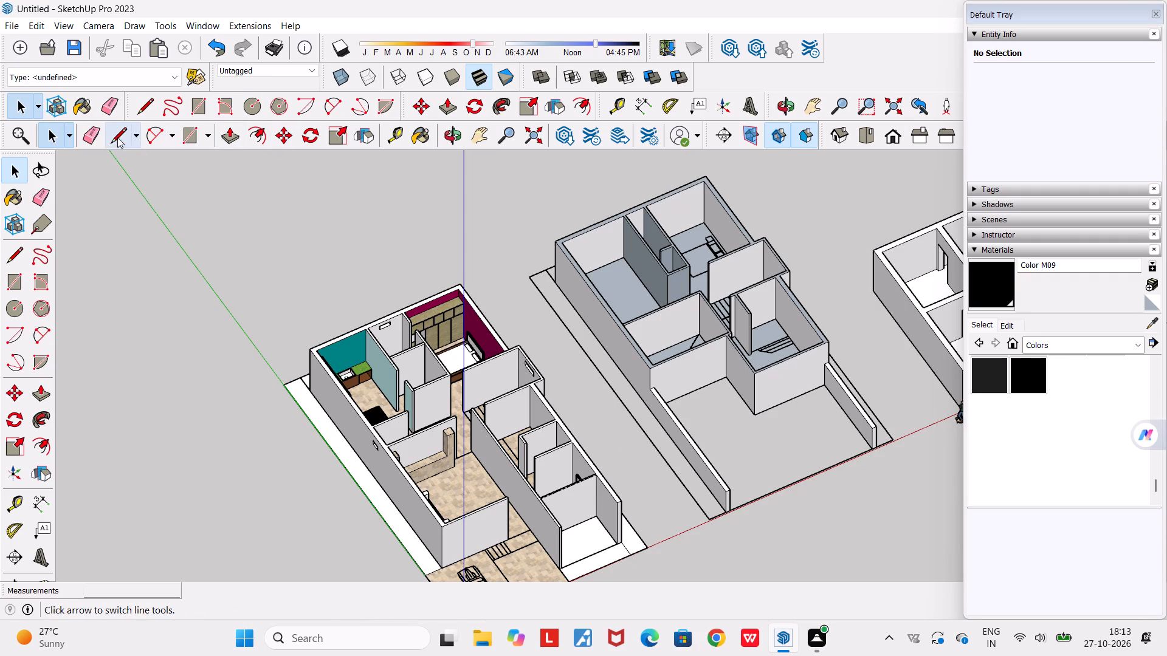
pyautogui.press('h')
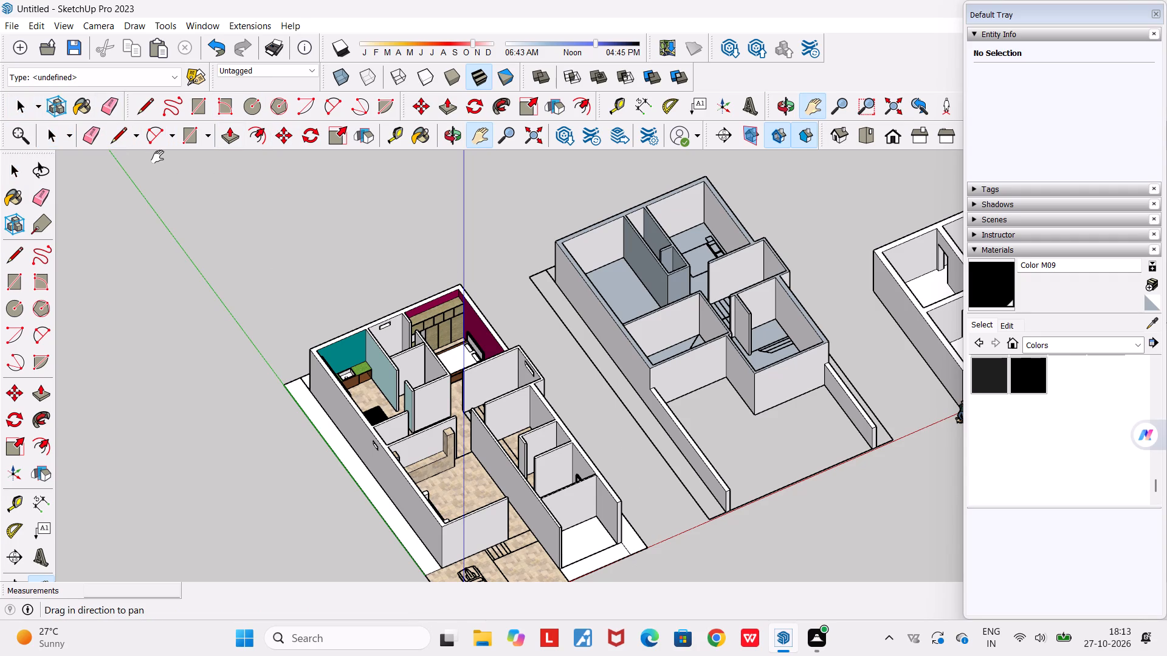
pyautogui.moveTo(515, 306); pyautogui.dragTo(522, 285)
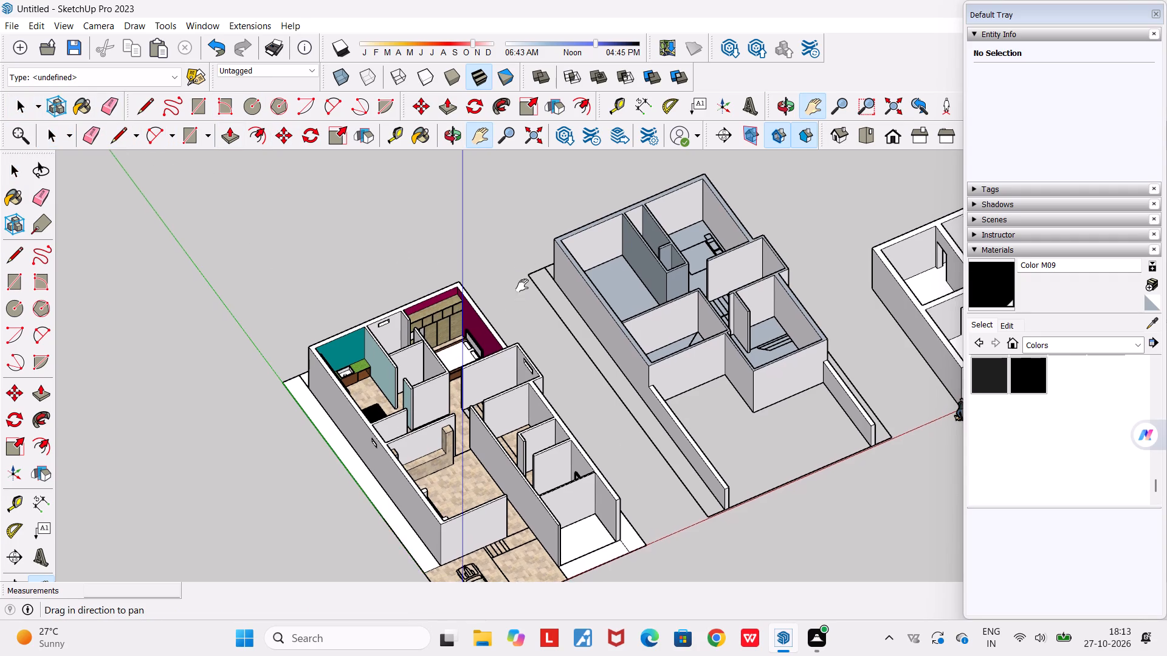
pyautogui.moveTo(522, 285); pyautogui.dragTo(562, 232)
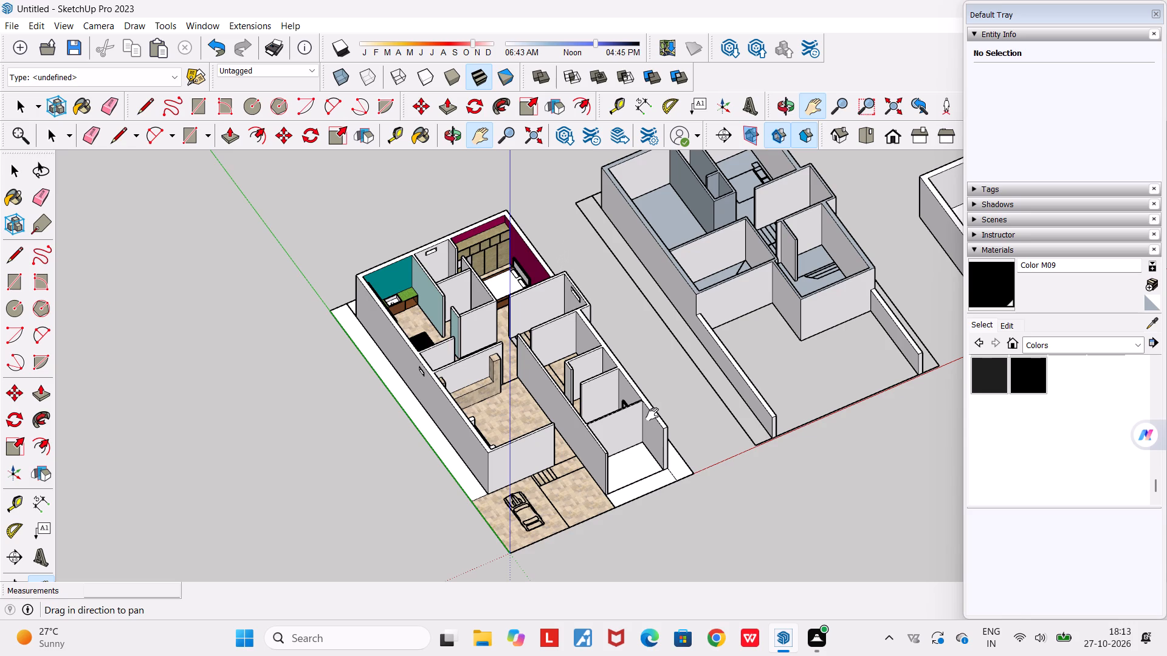
pyautogui.moveTo(656, 422); pyautogui.dragTo(504, 445, button='middle')
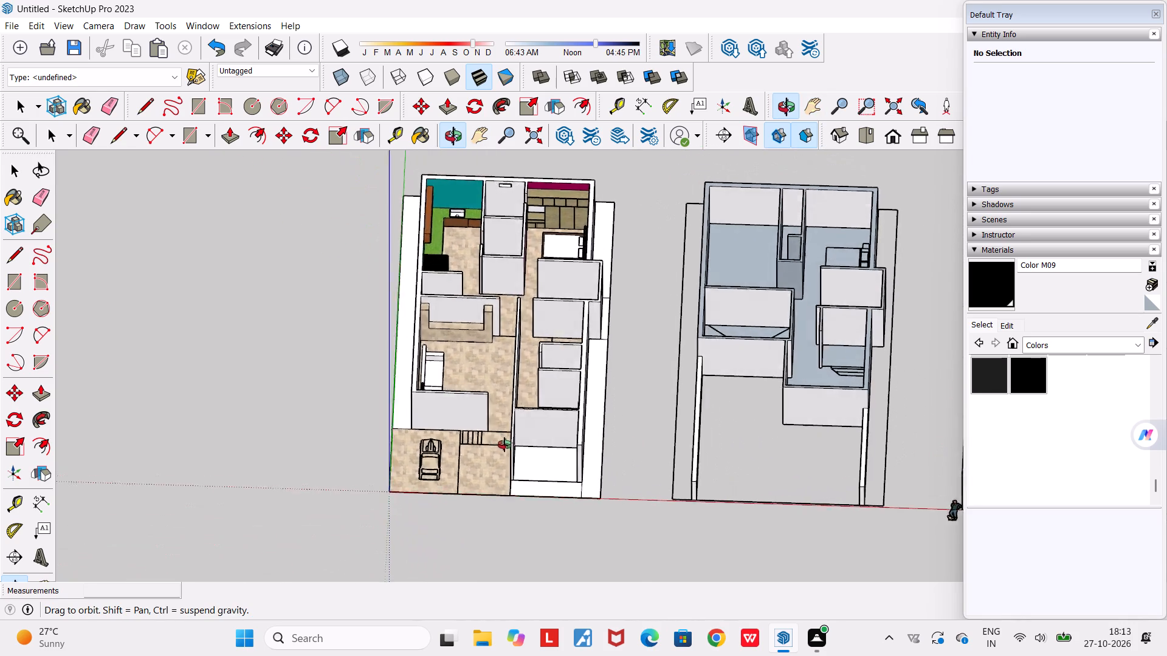
pyautogui.moveTo(504, 445); pyautogui.dragTo(510, 506, button='middle')
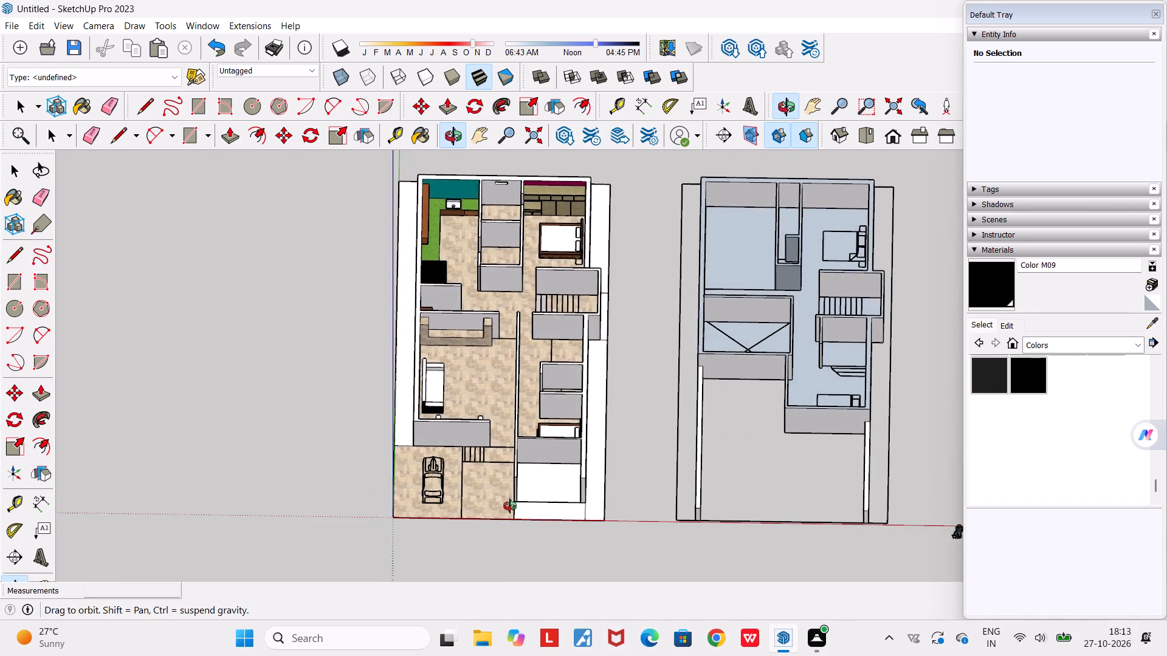
pyautogui.moveTo(510, 506); pyautogui.dragTo(510, 530, button='middle')
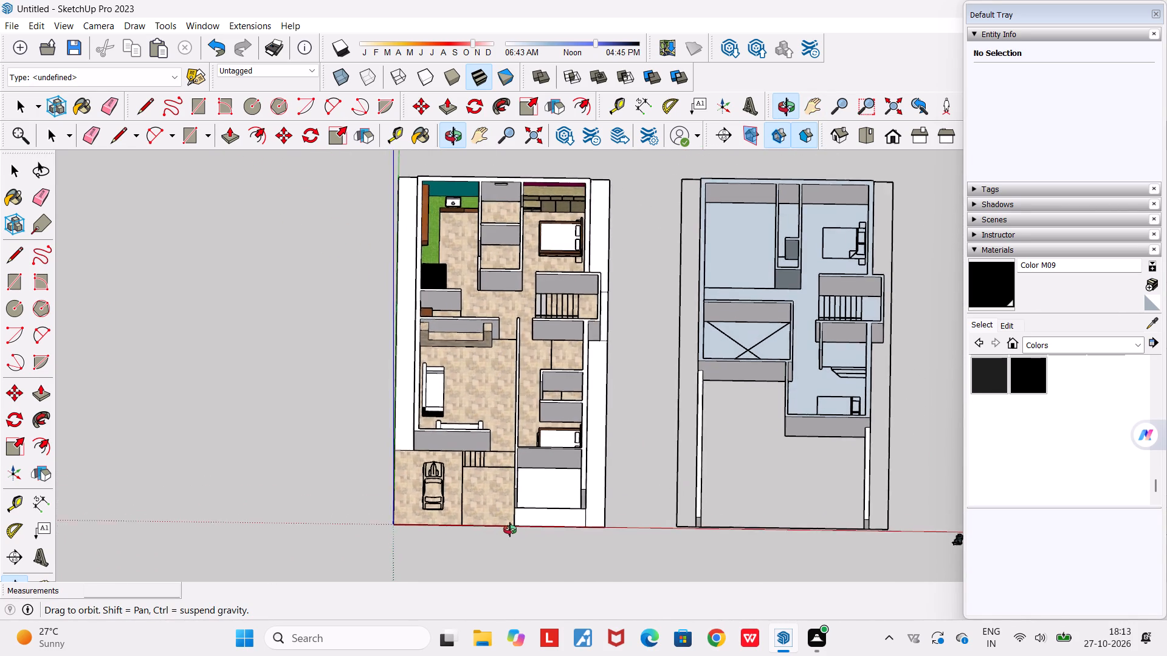
pyautogui.moveTo(510, 530); pyautogui.dragTo(514, 544, button='middle')
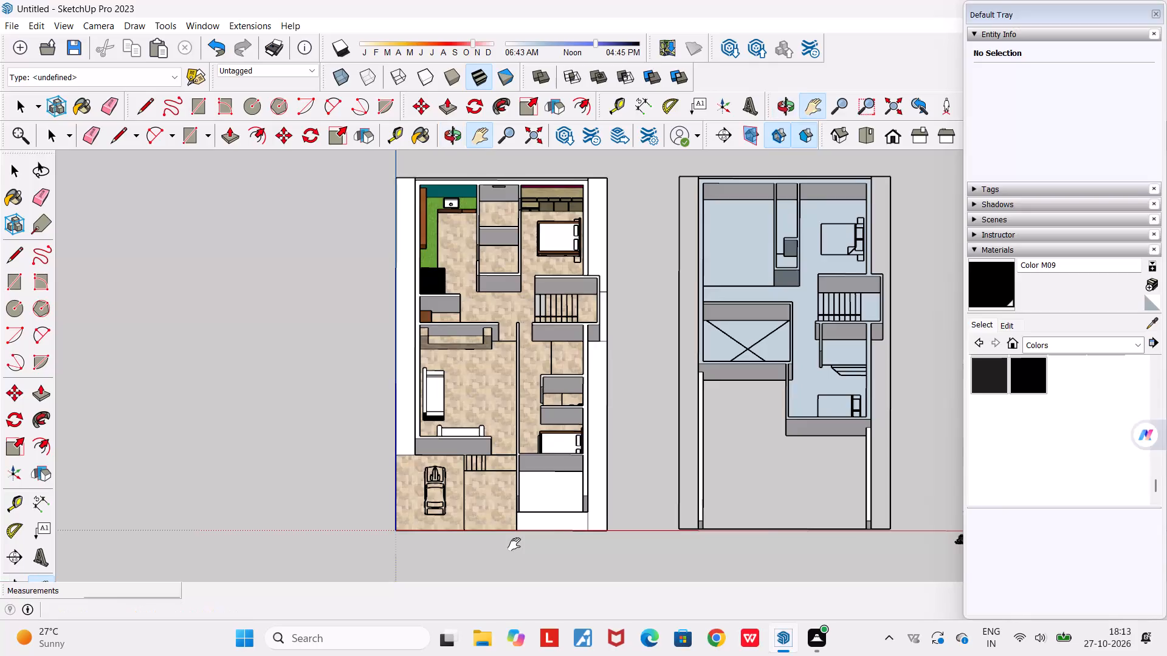
pyautogui.scroll(-3, 514, 544)
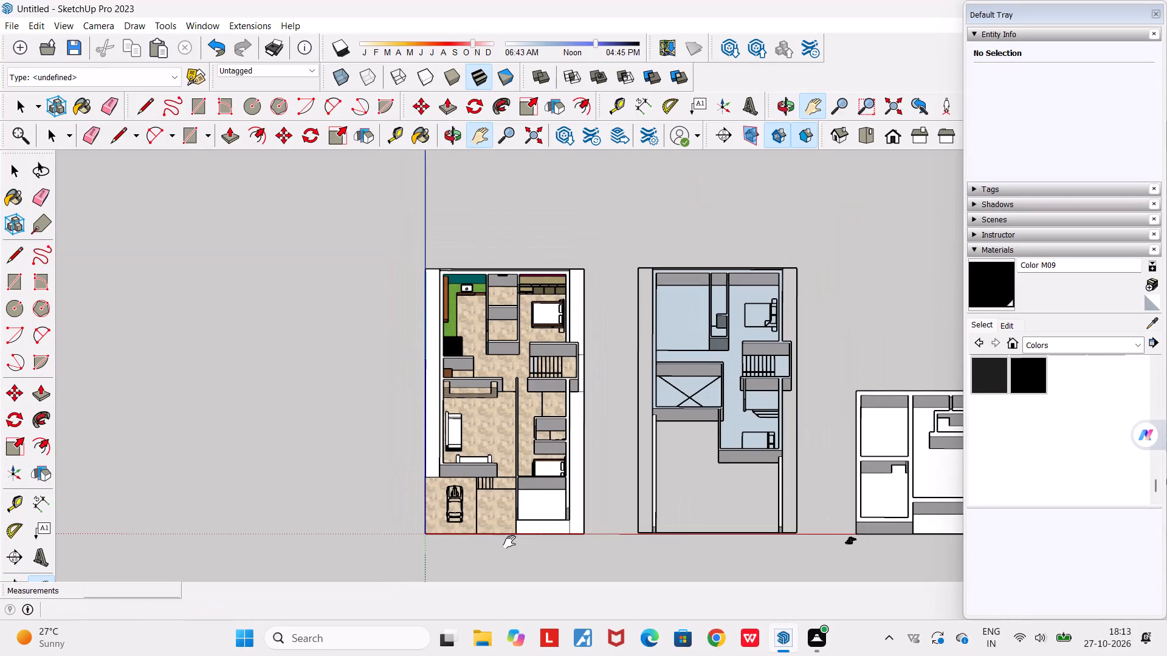
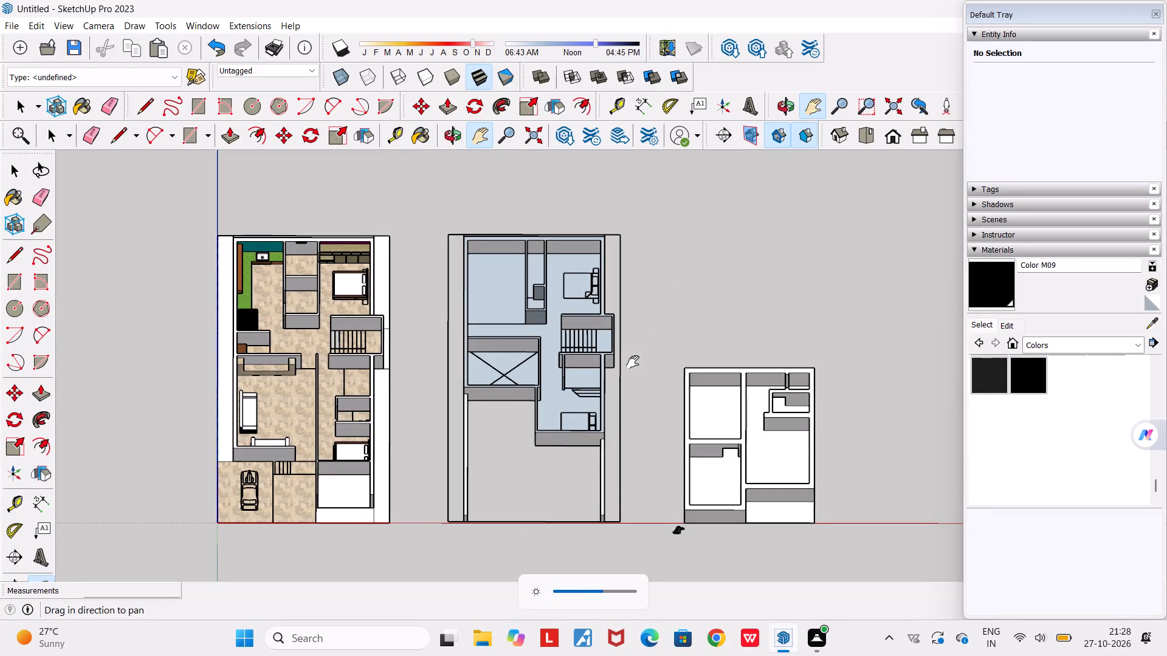
# Place a horizontal guide 500 mm below the top front edge of the living room tiled unit's pillar beside the outer wall.
pyautogui.scroll(4, 353, 330)
pyautogui.press('space')
pyautogui.moveTo(352, 416); pyautogui.dragTo(513, 209, button='middle')
pyautogui.scroll(-8, 513, 210)
pyautogui.moveTo(472, 449); pyautogui.dragTo(503, 612, button='middle')
pyautogui.scroll(3, 457, 451)
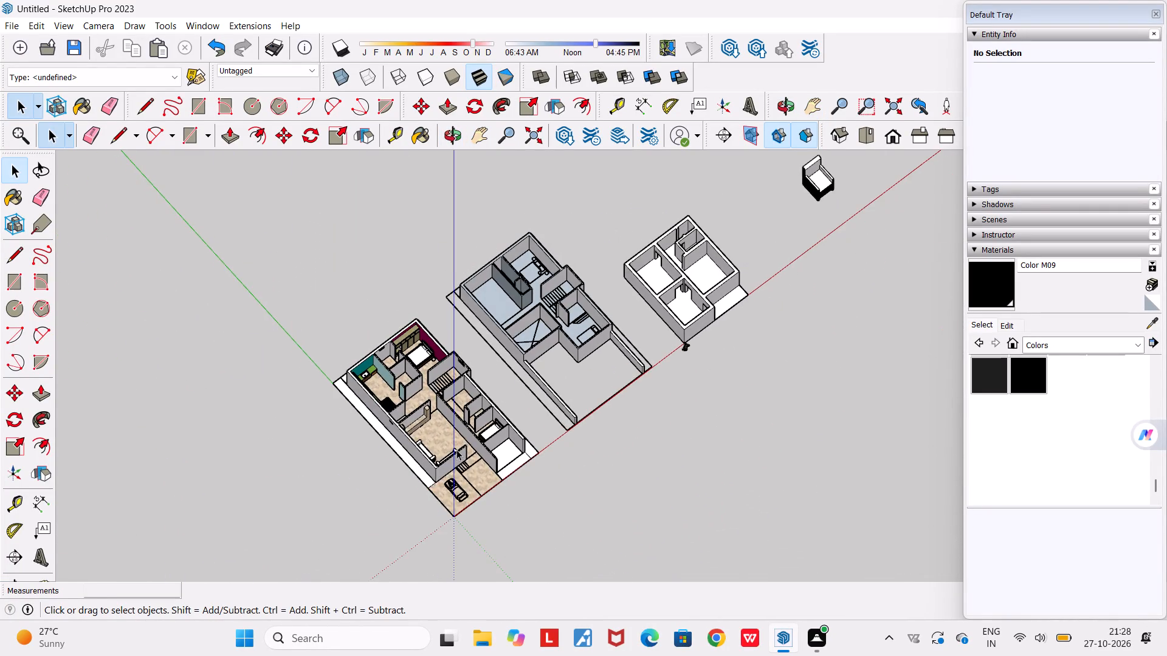
pyautogui.scroll(4, 443, 409)
pyautogui.moveTo(443, 416); pyautogui.dragTo(449, 508, button='middle')
pyautogui.scroll(4, 425, 458)
pyautogui.moveTo(425, 457); pyautogui.dragTo(407, 457, button='middle')
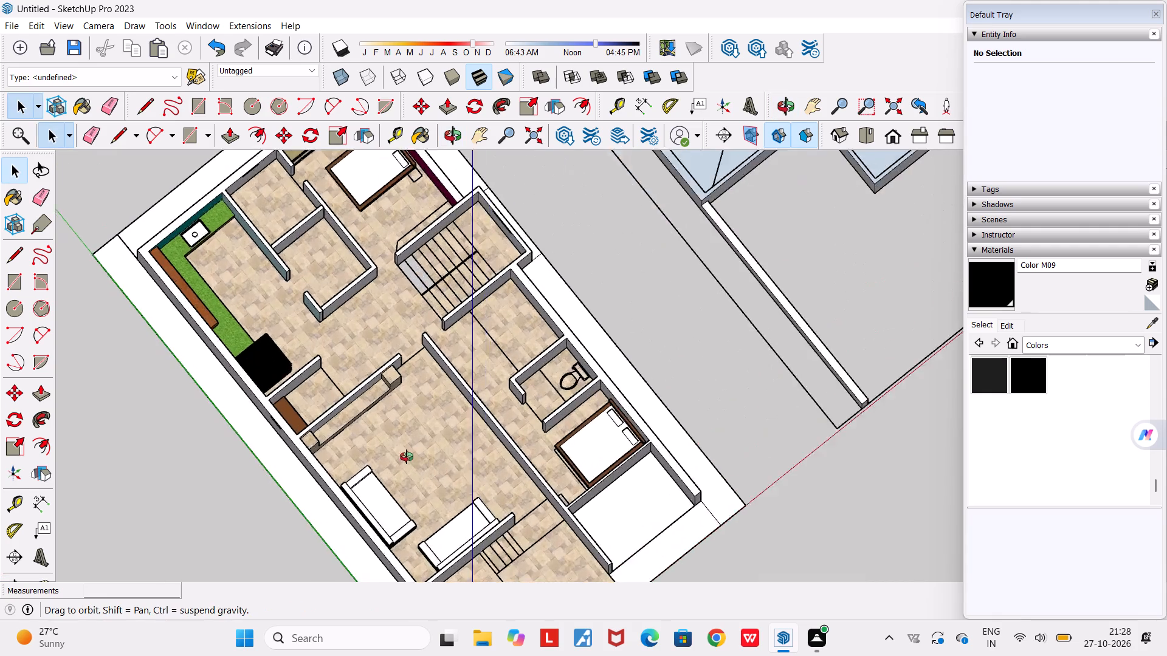
pyautogui.moveTo(407, 457); pyautogui.dragTo(250, 273, button='middle')
pyautogui.scroll(4, 392, 259)
pyautogui.scroll(1, 354, 297)
pyautogui.moveTo(342, 299); pyautogui.dragTo(246, 265, button='middle')
pyautogui.scroll(6, 302, 157)
pyautogui.scroll(4, 295, 210)
pyautogui.moveTo(303, 242); pyautogui.dragTo(303, 241, button='middle')
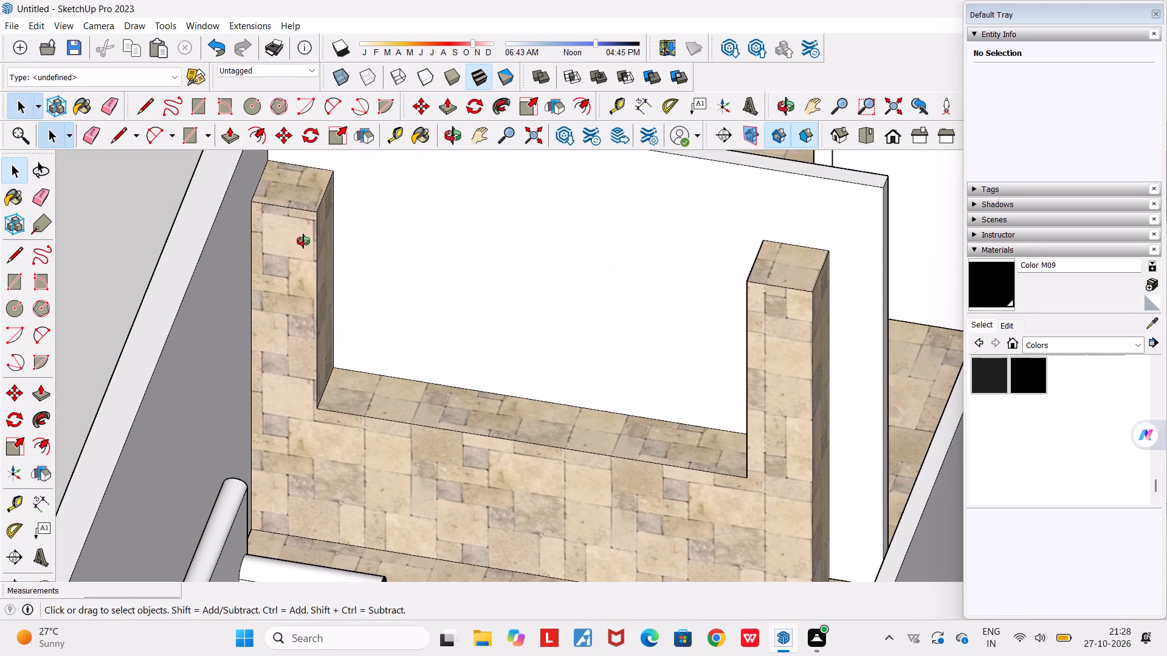
pyautogui.moveTo(303, 241); pyautogui.dragTo(337, 225, button='middle')
pyautogui.scroll(-3, 337, 225)
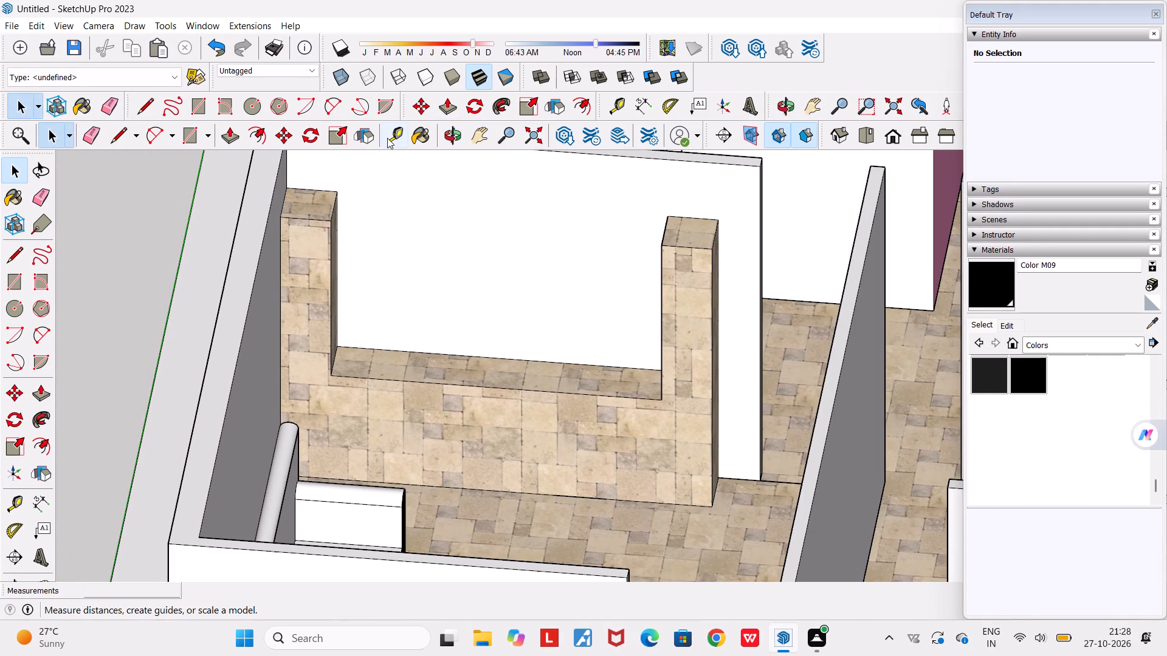
pyautogui.click(404, 132)
pyautogui.scroll(5, 299, 251)
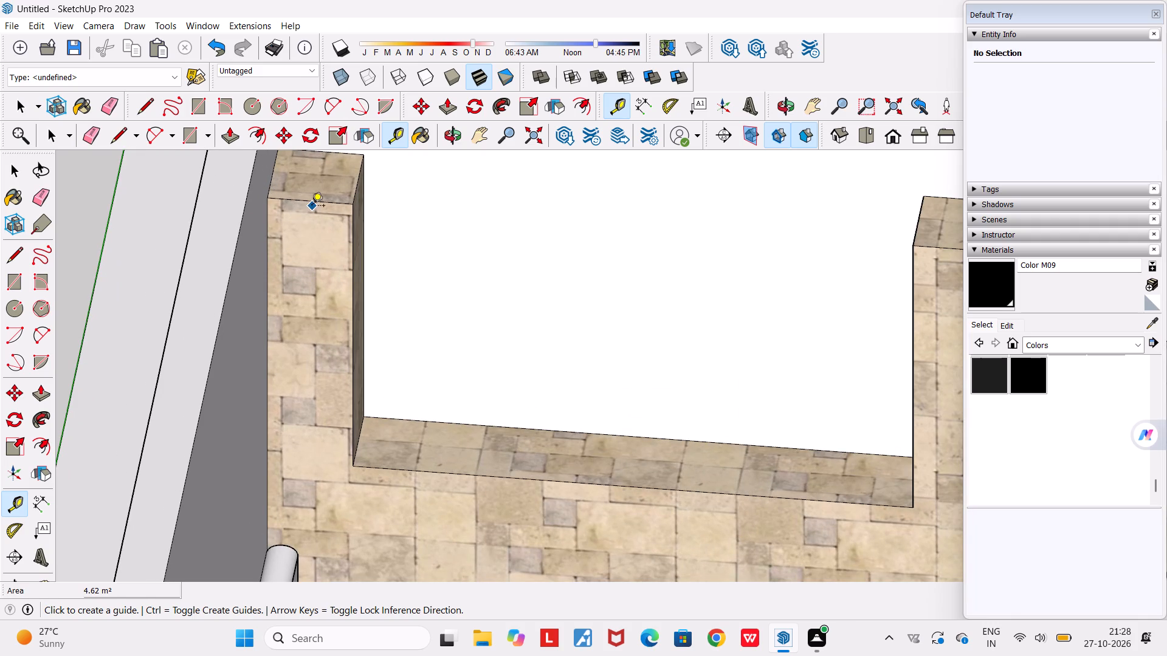
pyautogui.click(312, 200)
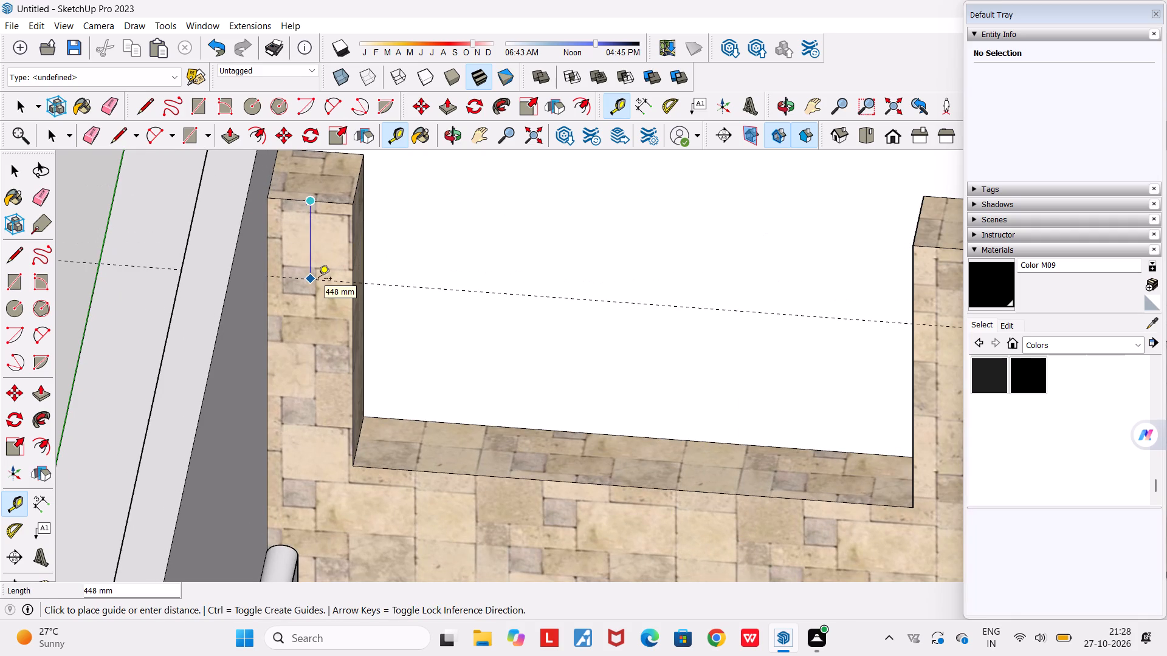
pyautogui.write('500')
pyautogui.press('Return')
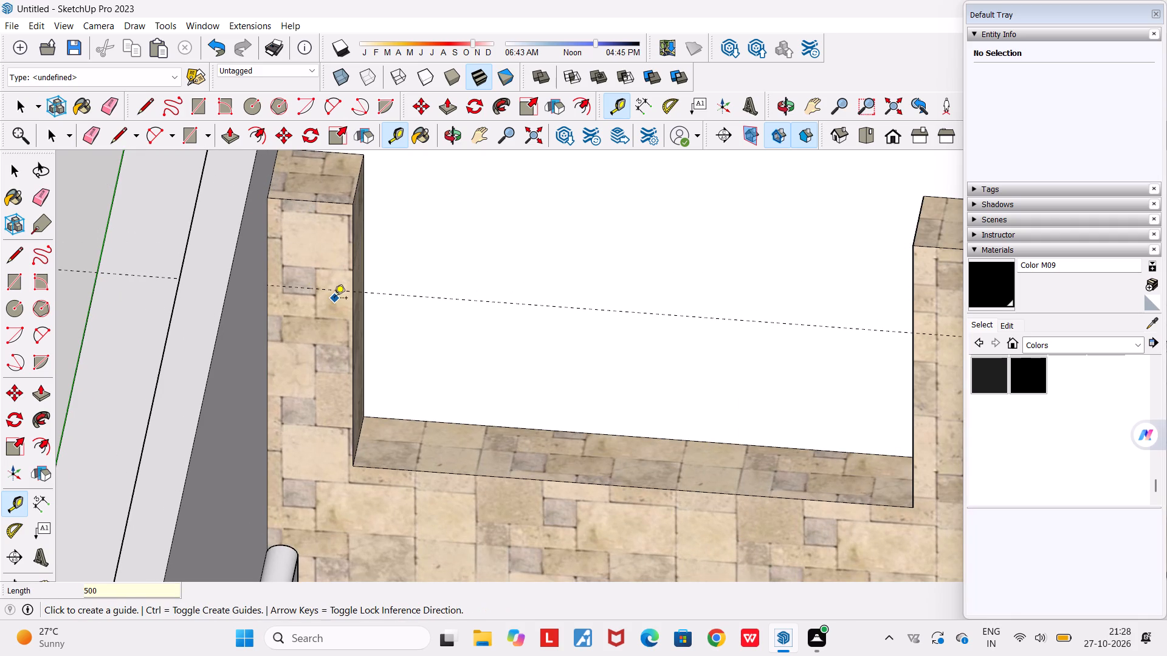
# Add two more horizontal guides below the first one on the pillar's front, each spaced 500 mm apart.
pyautogui.click(336, 289)
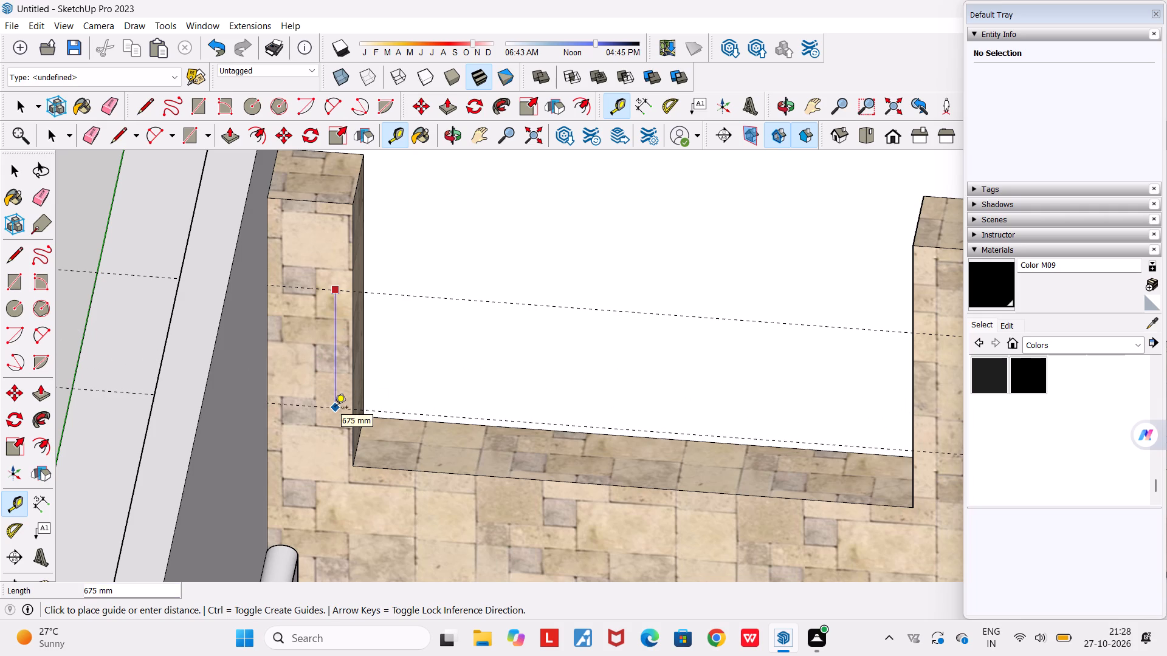
pyautogui.write('500')
pyautogui.press('Return')
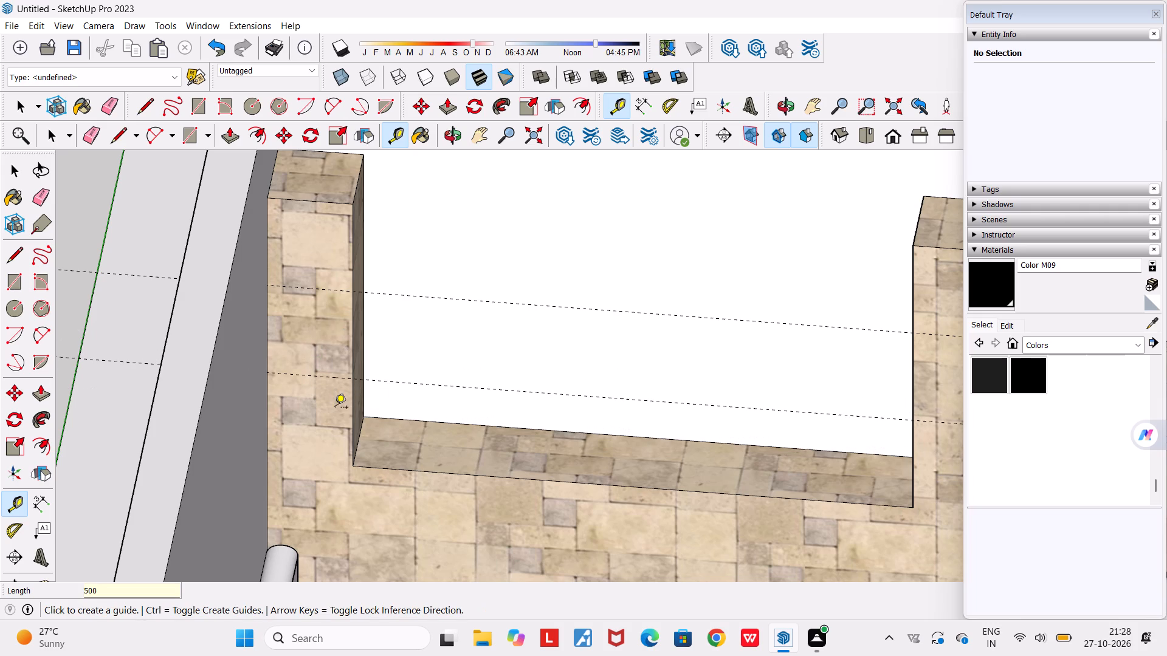
pyautogui.click(331, 380)
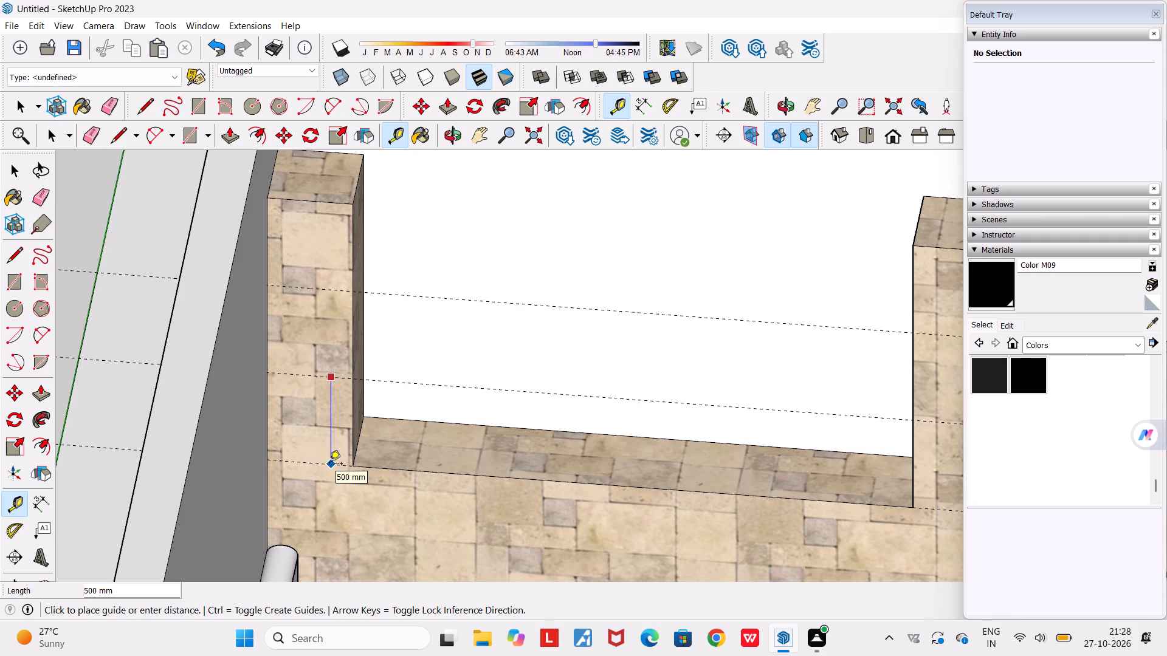
pyautogui.click(329, 465)
# Draw three 400 mm lines along the guides across the front face of the pillar beside the outer wall.
pyautogui.scroll(-5, 377, 377)
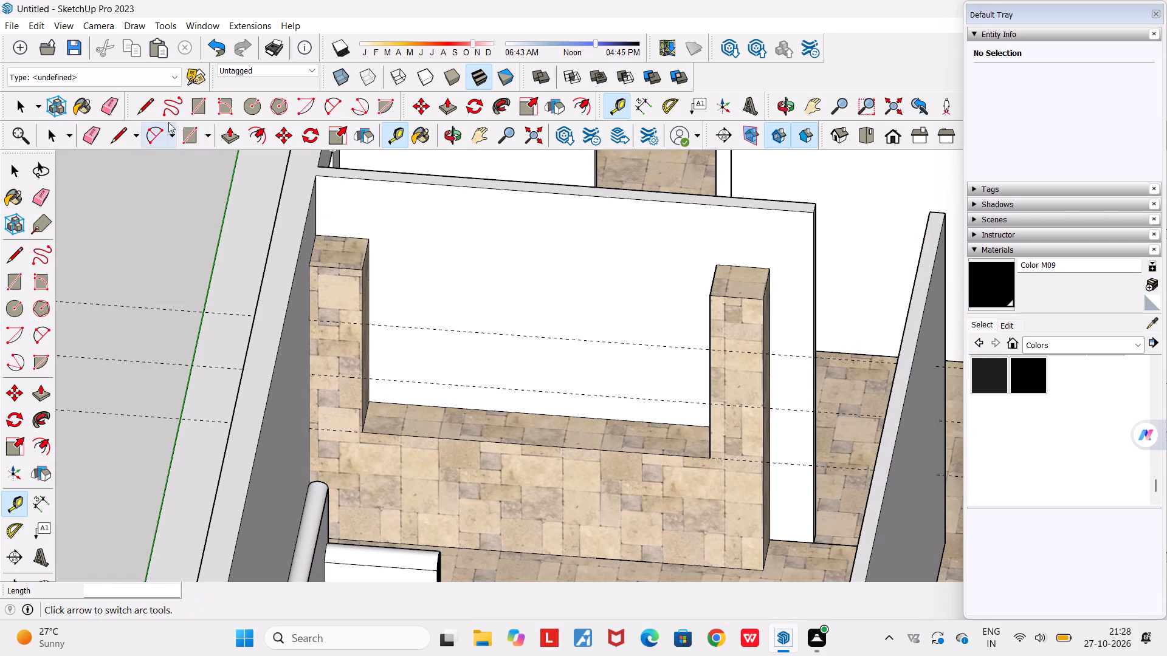
pyautogui.click(149, 101)
pyautogui.scroll(4, 327, 341)
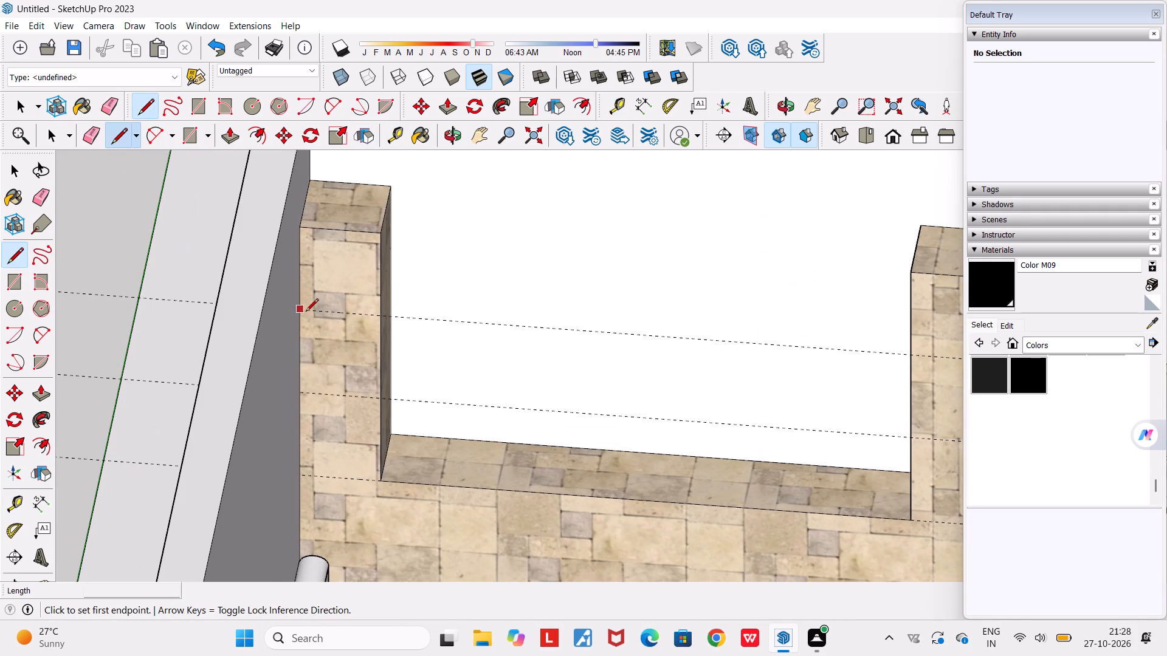
pyautogui.click(301, 311)
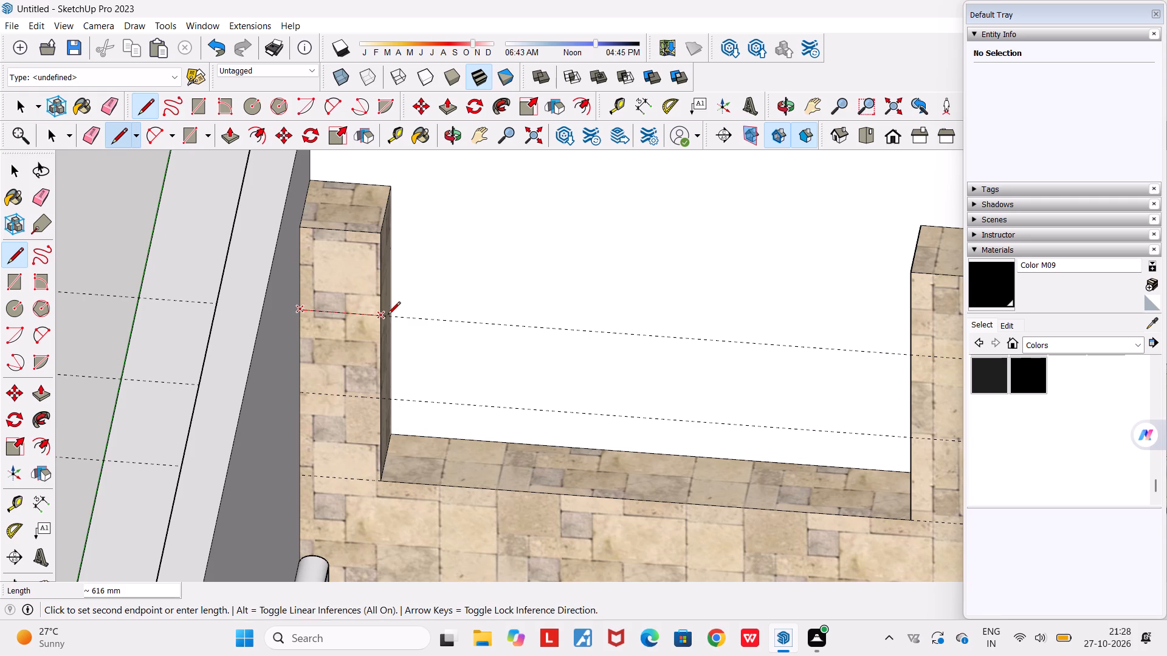
pyautogui.click(384, 315)
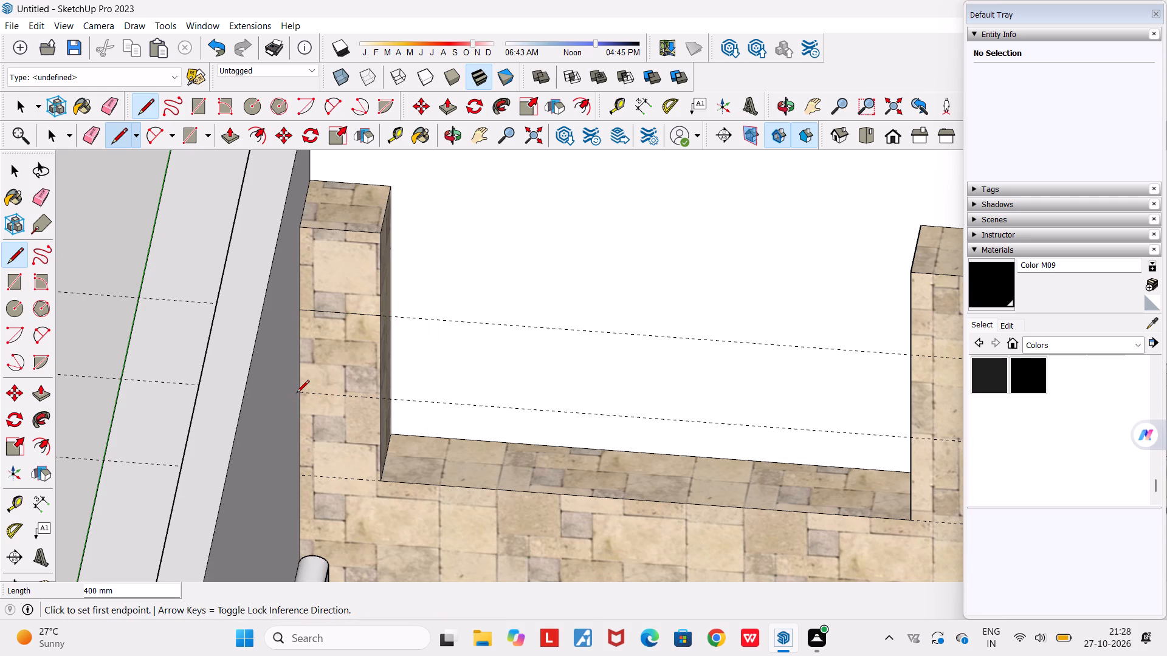
pyautogui.click(302, 391)
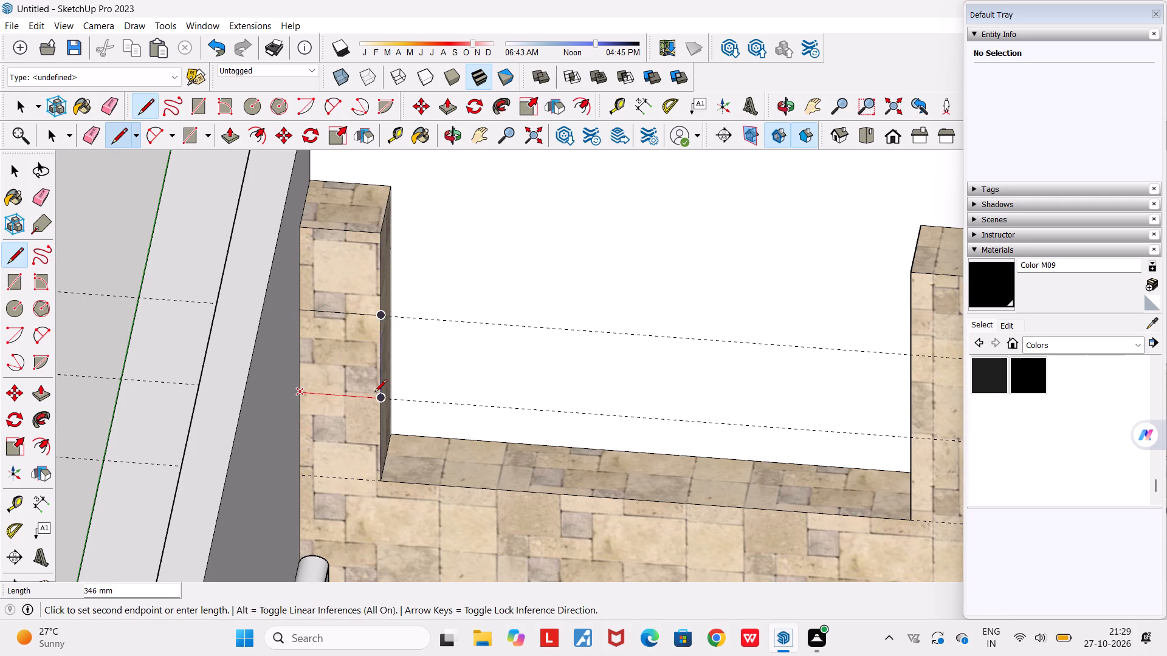
pyautogui.click(384, 393)
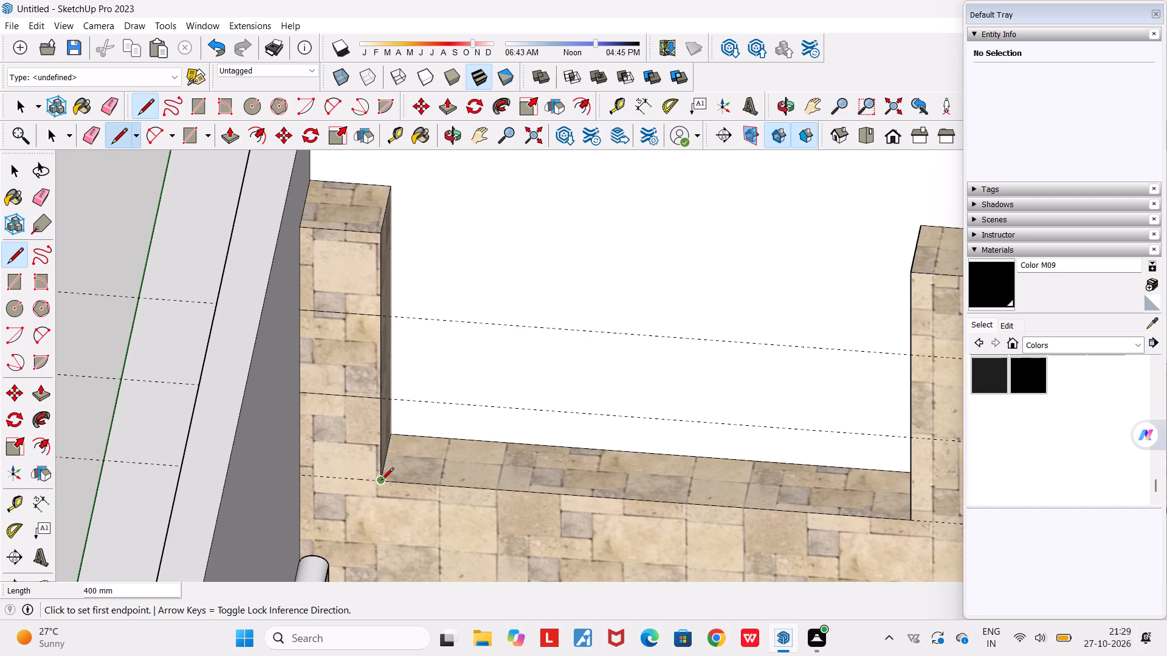
pyautogui.click(382, 481)
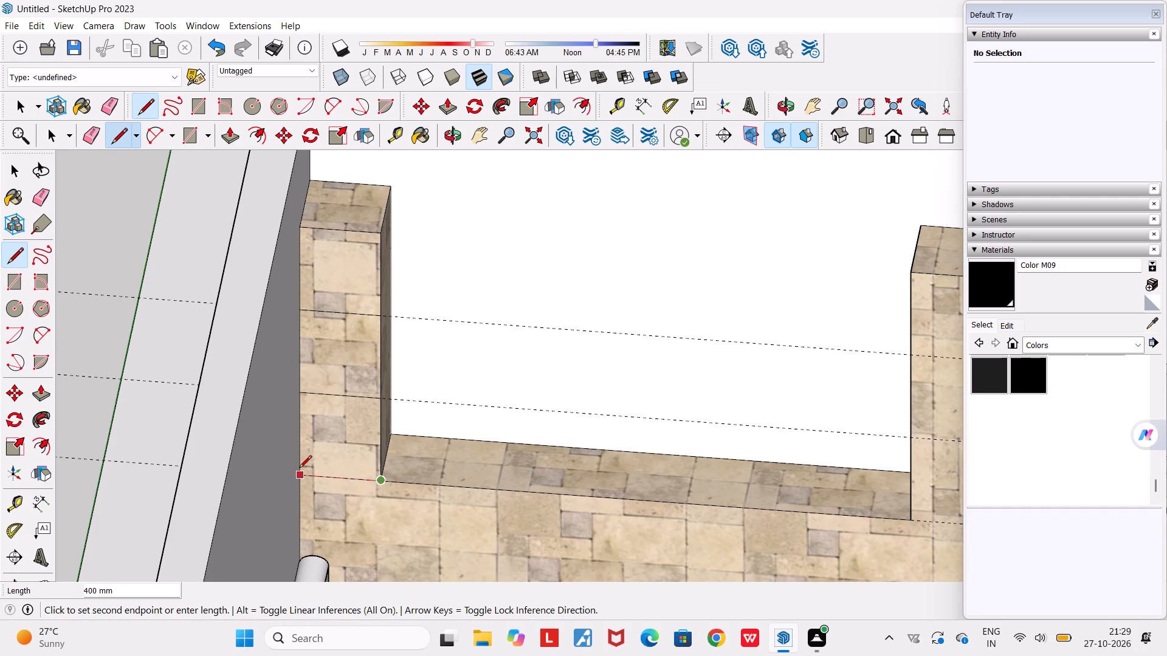
pyautogui.click(299, 469)
# Draw three matching 400 mm lines along the guides across the front face of the unit's other pillar.
pyautogui.scroll(-6, 370, 482)
pyautogui.scroll(6, 745, 421)
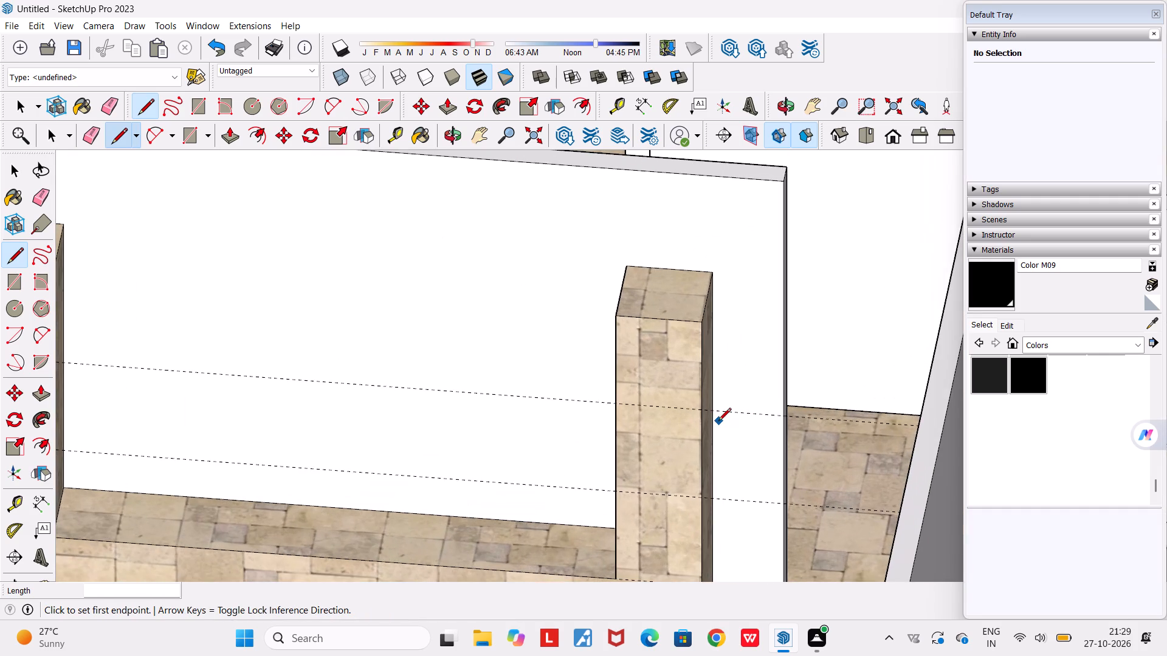
pyautogui.scroll(3, 718, 422)
pyautogui.click(695, 409)
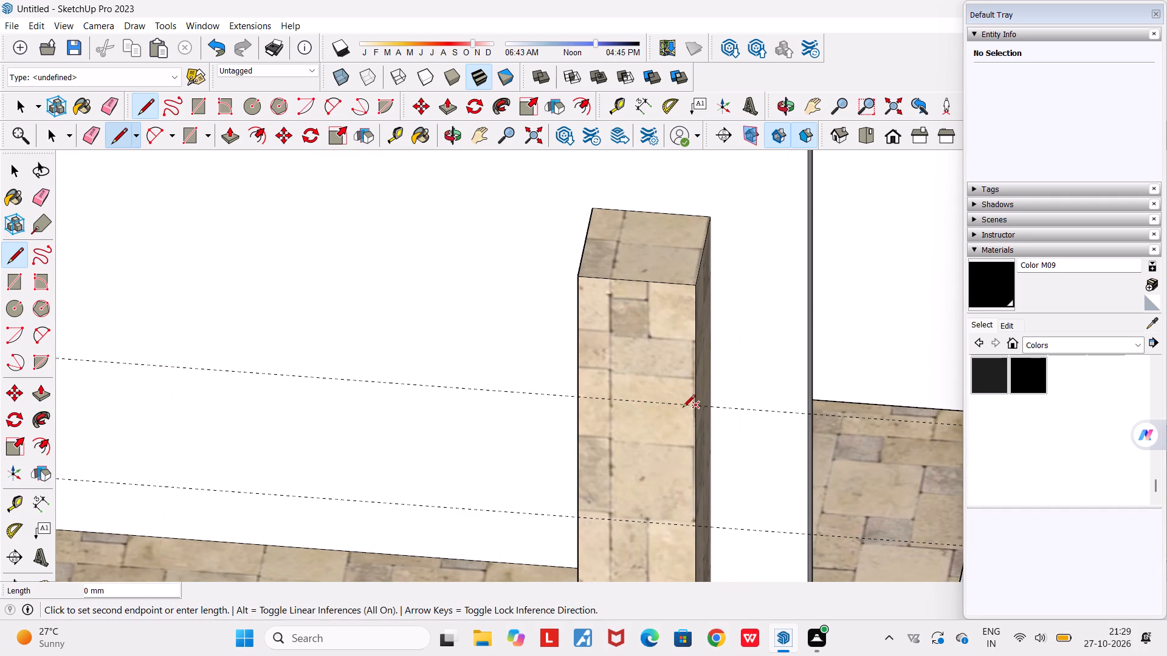
pyautogui.click(581, 396)
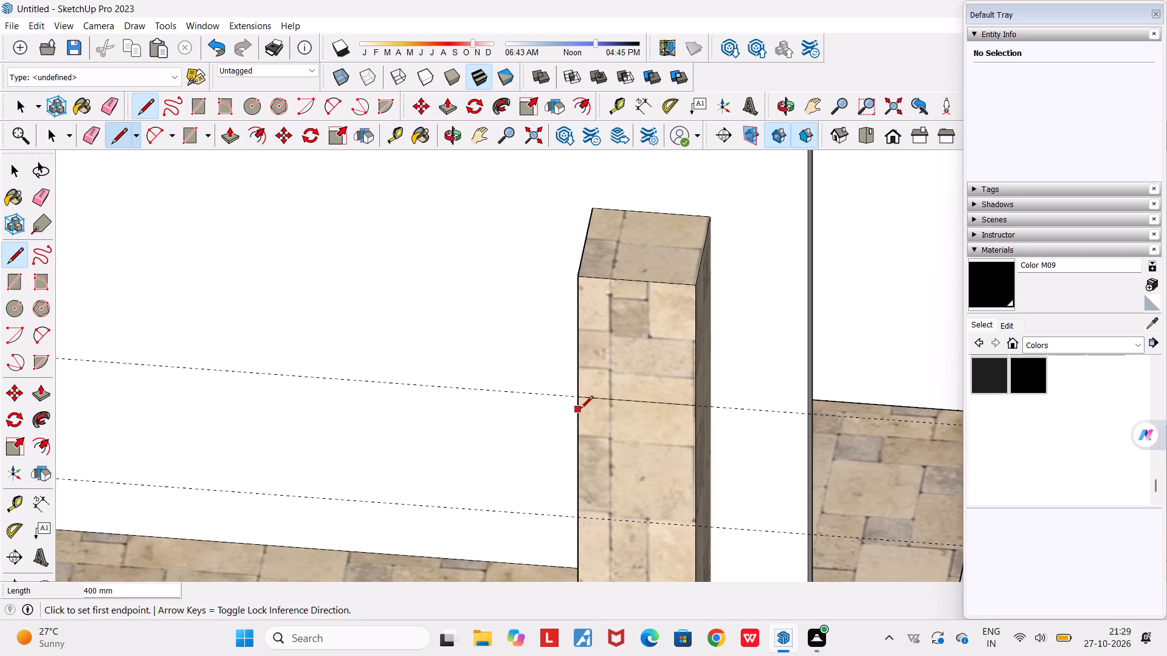
pyautogui.scroll(-5, 580, 409)
pyautogui.scroll(4, 577, 479)
pyautogui.click(577, 479)
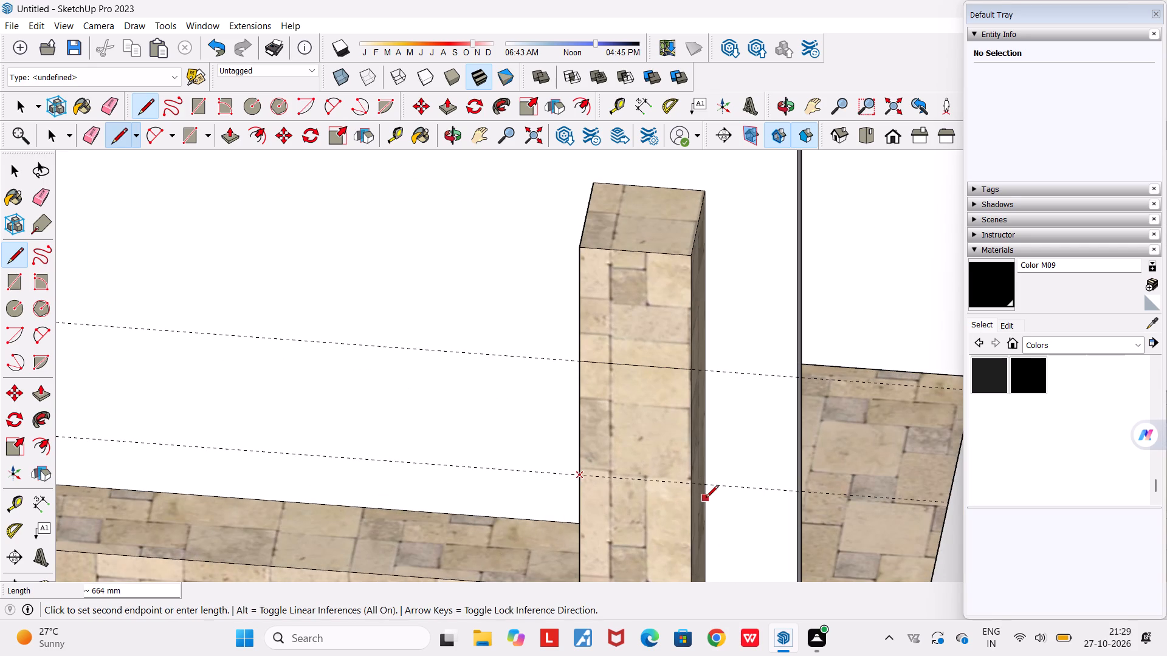
pyautogui.click(692, 483)
pyautogui.scroll(-6, 685, 474)
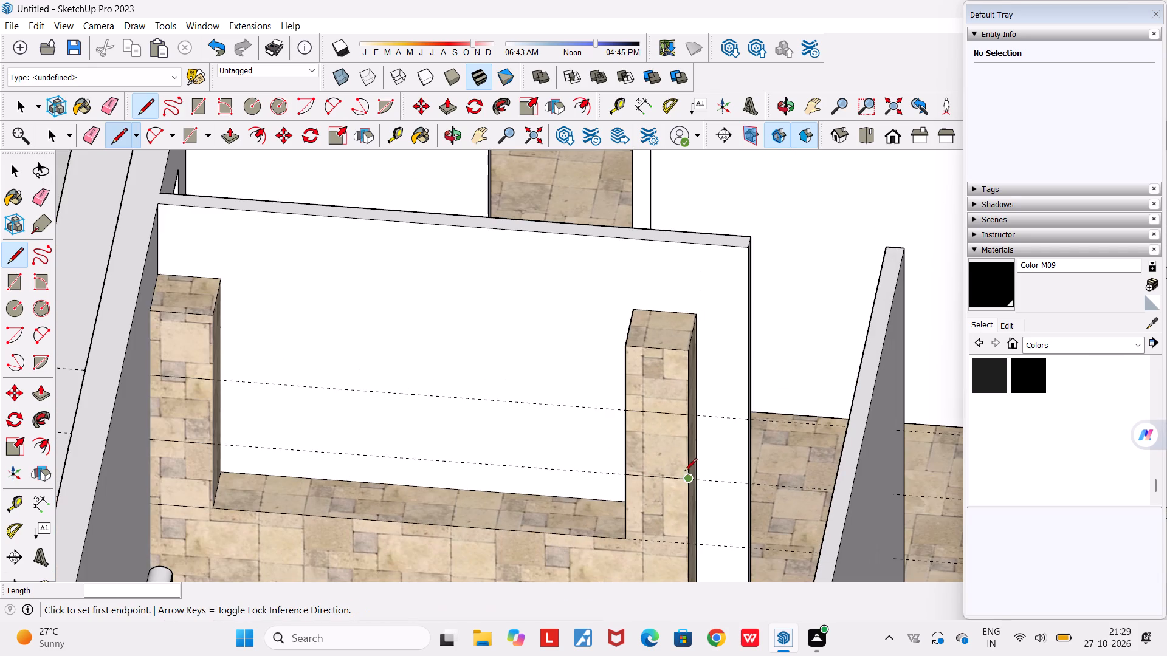
pyautogui.scroll(10, 636, 550)
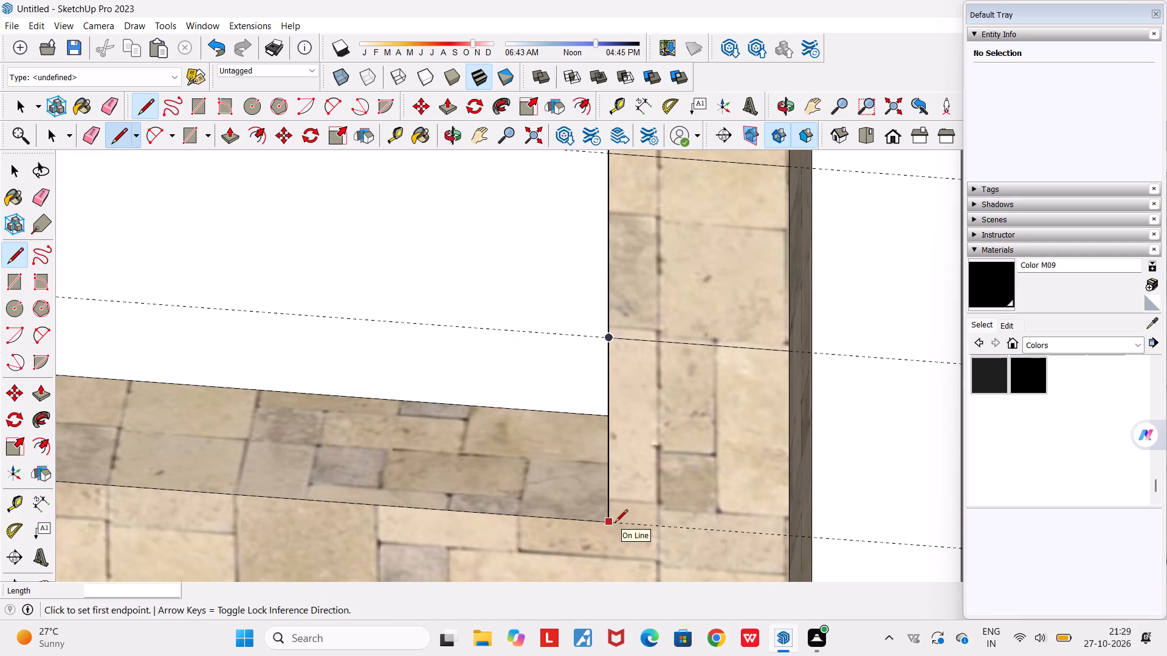
pyautogui.click(615, 523)
pyautogui.click(787, 536)
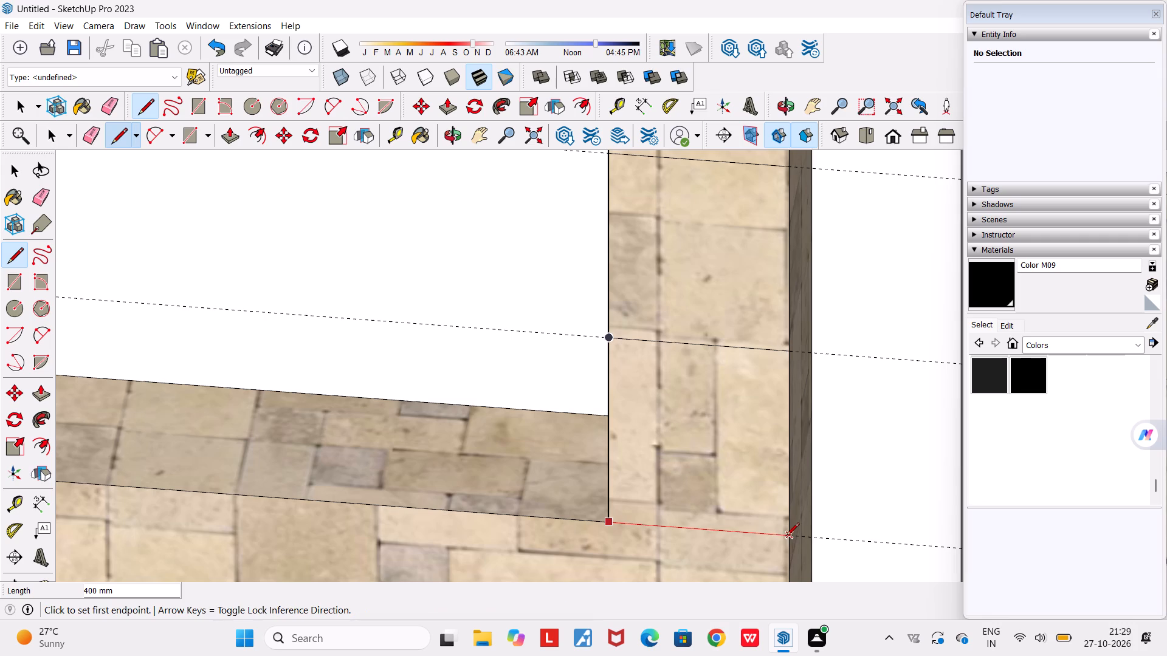
# Erase the three horizontal guides crossing the tiled unit.
pyautogui.scroll(-6, 680, 477)
pyautogui.scroll(-6, 647, 411)
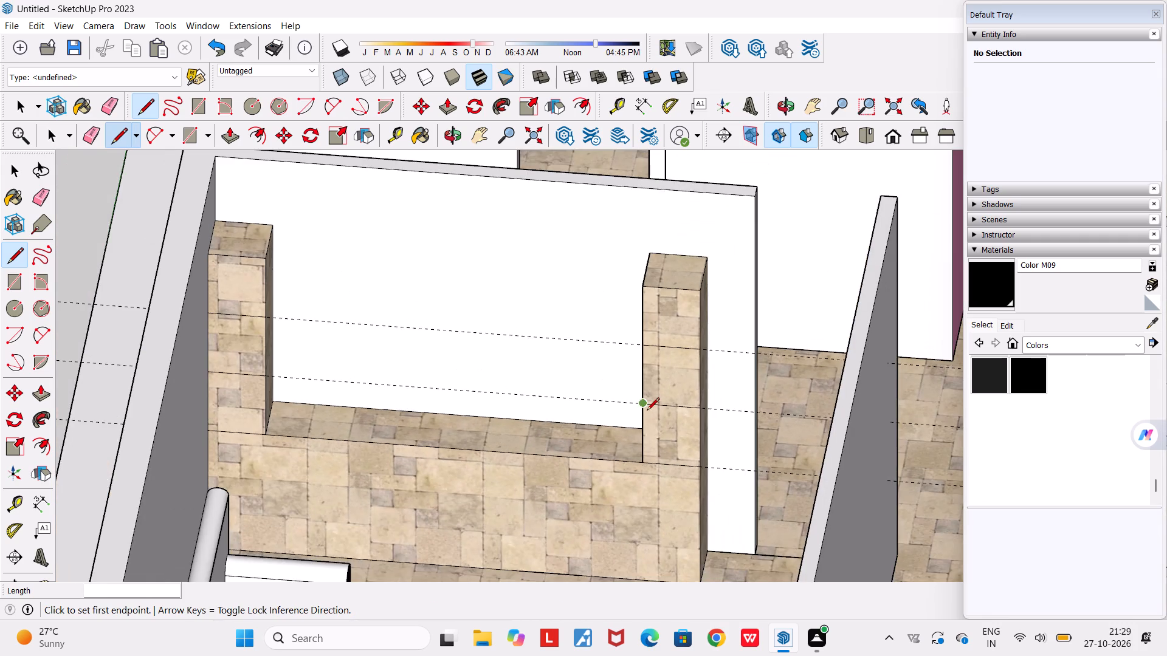
pyautogui.scroll(-5, 647, 411)
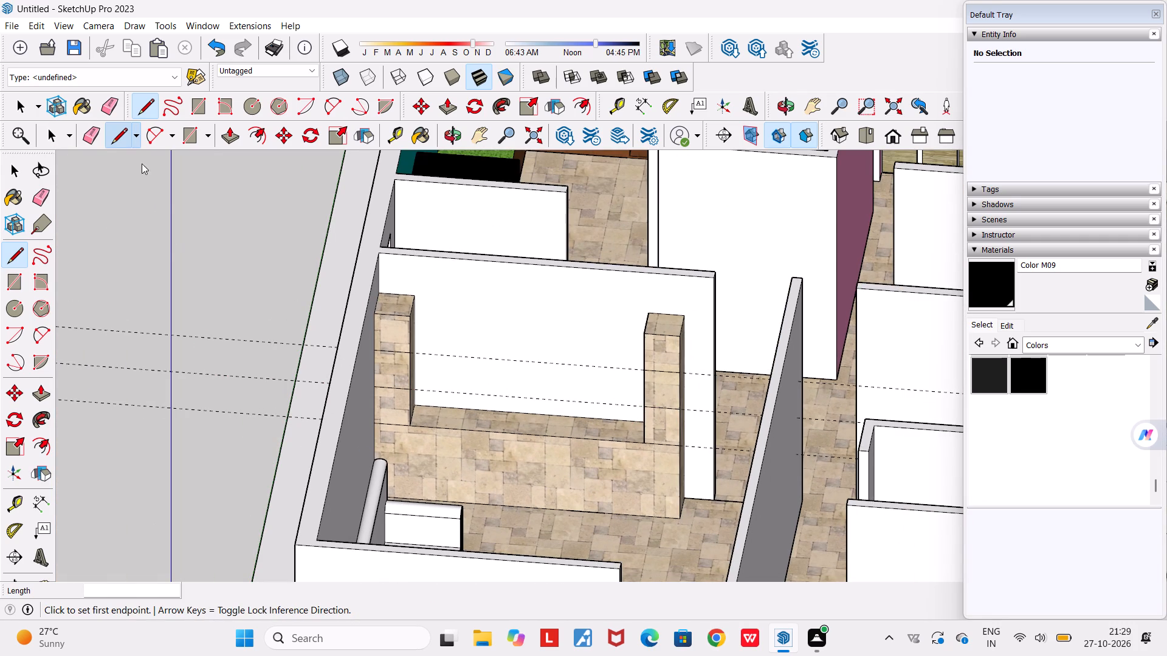
pyautogui.click(92, 136)
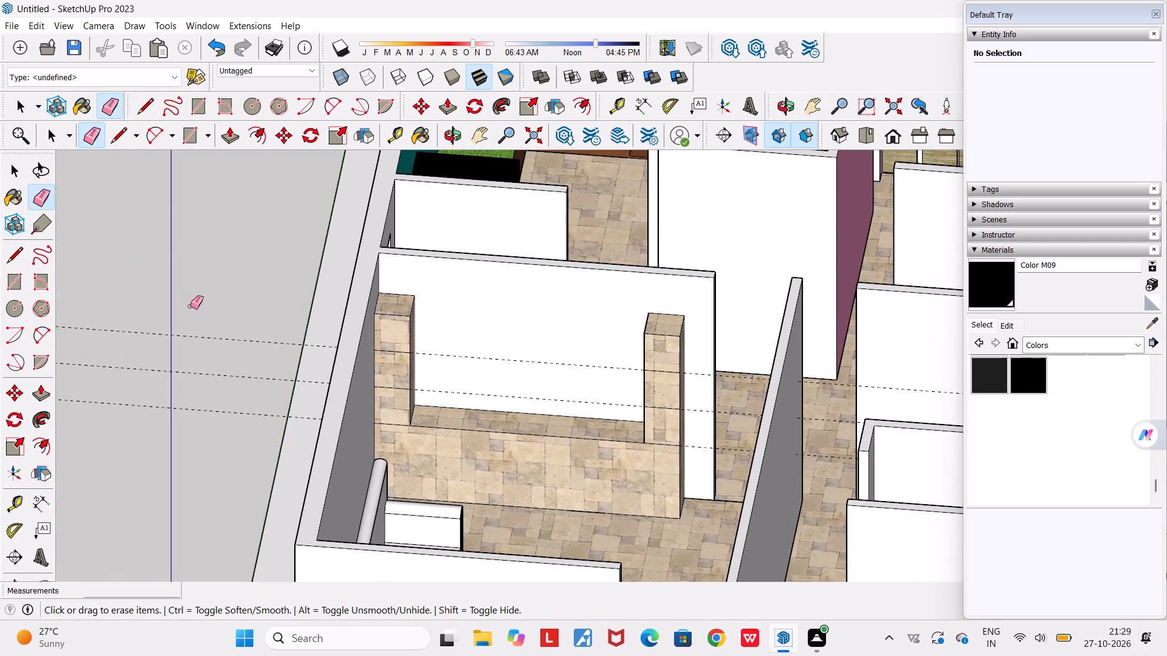
pyautogui.moveTo(212, 324); pyautogui.dragTo(212, 436)
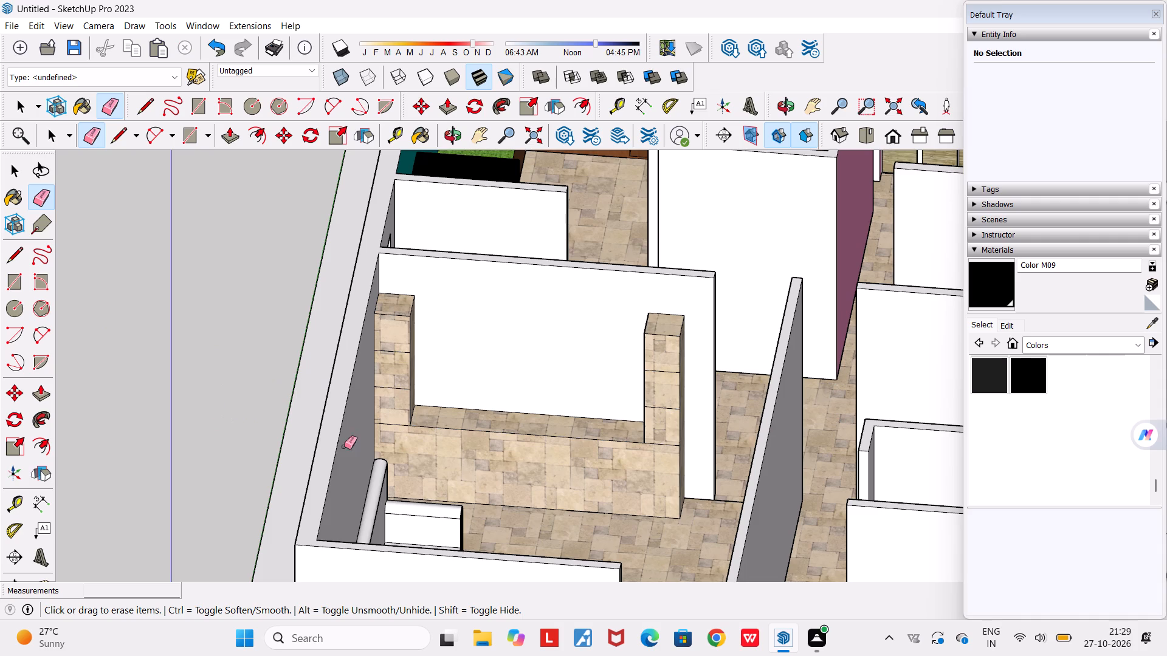
# Offset the outlines of the three front panels on the pillar beside the outer wall inward by about 16 mm.
pyautogui.scroll(3, 490, 468)
pyautogui.press('space')
pyautogui.scroll(4, 388, 394)
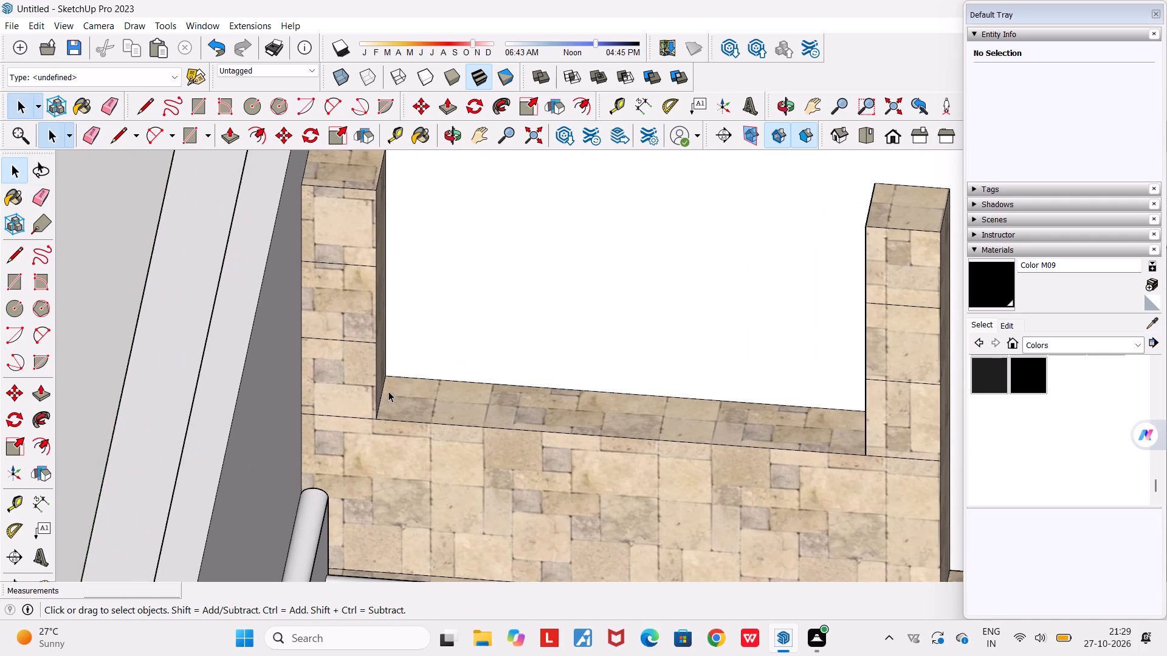
pyautogui.scroll(-1, 388, 391)
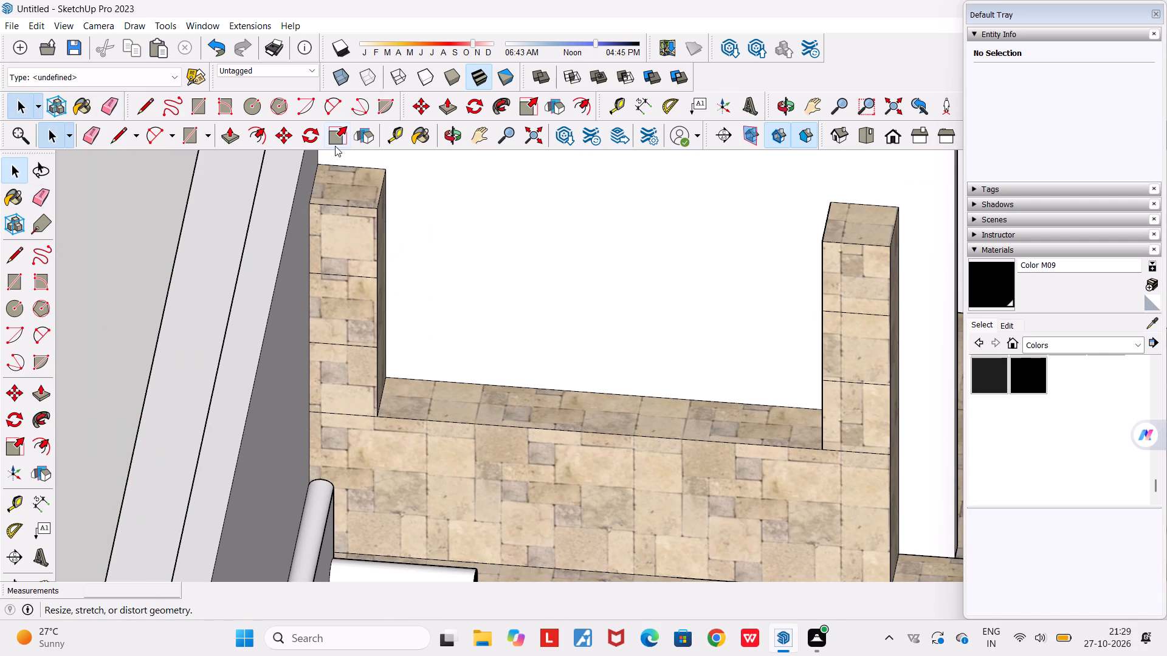
pyautogui.scroll(-1, 335, 146)
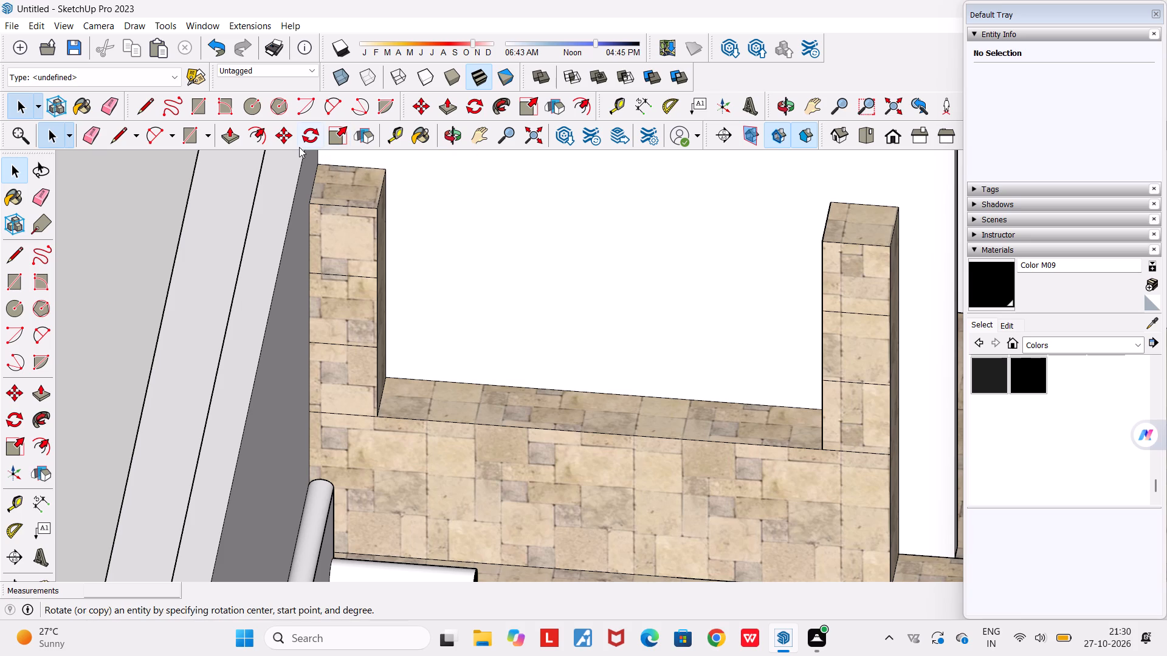
pyautogui.click(257, 133)
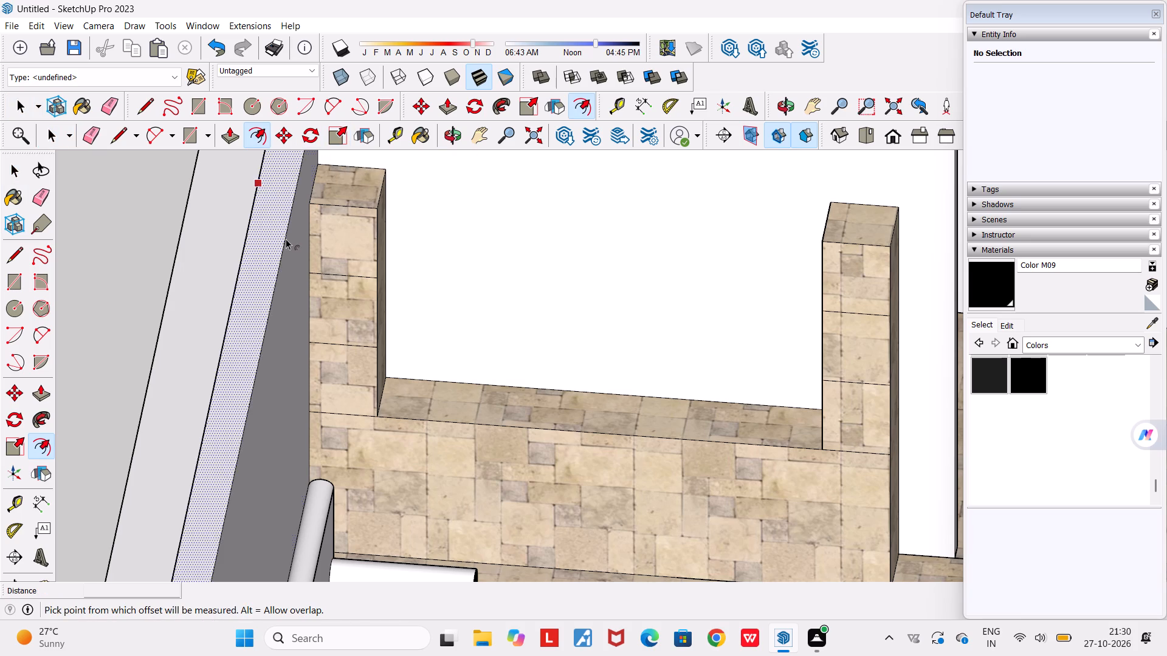
pyautogui.scroll(5, 340, 248)
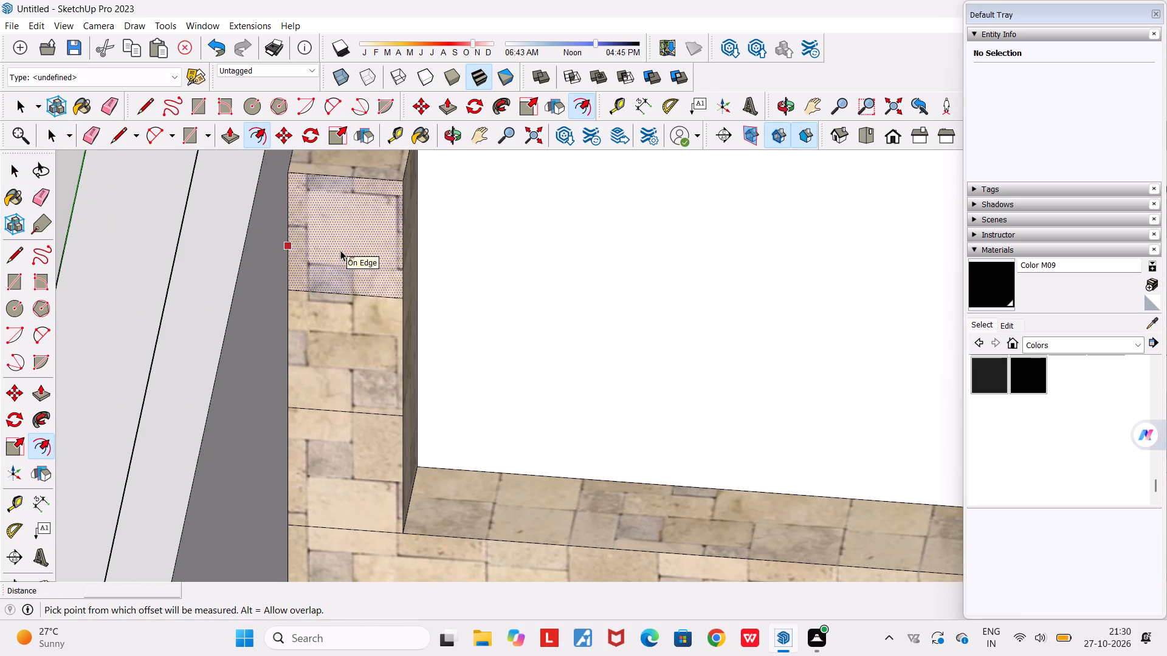
pyautogui.click(340, 250)
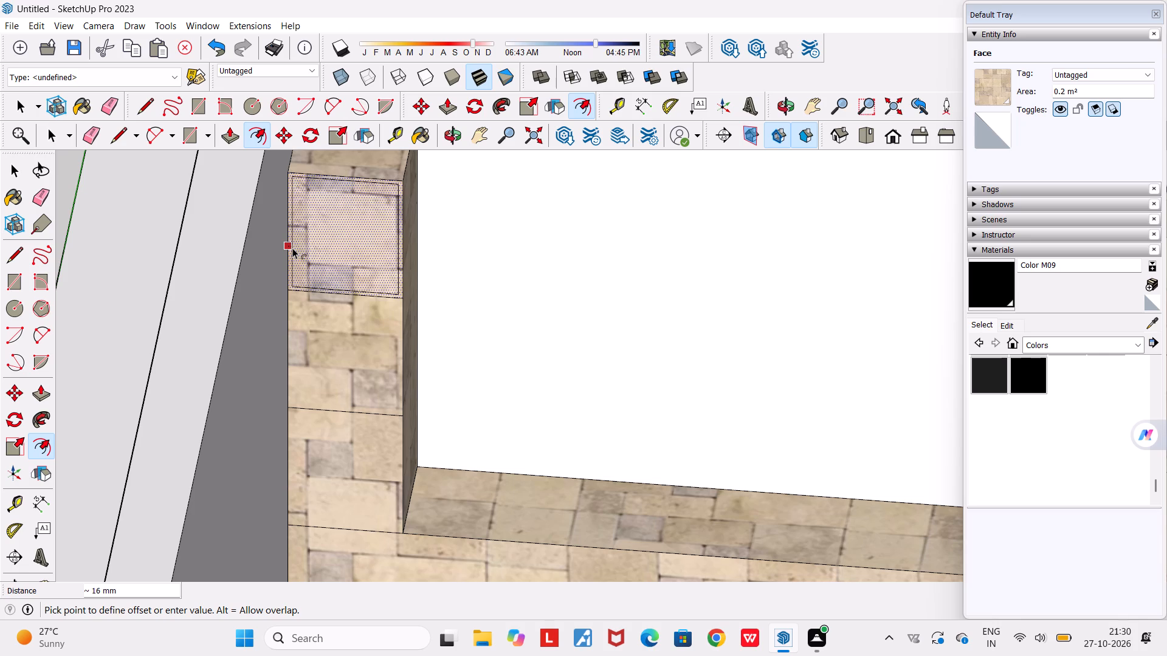
pyautogui.click(292, 248)
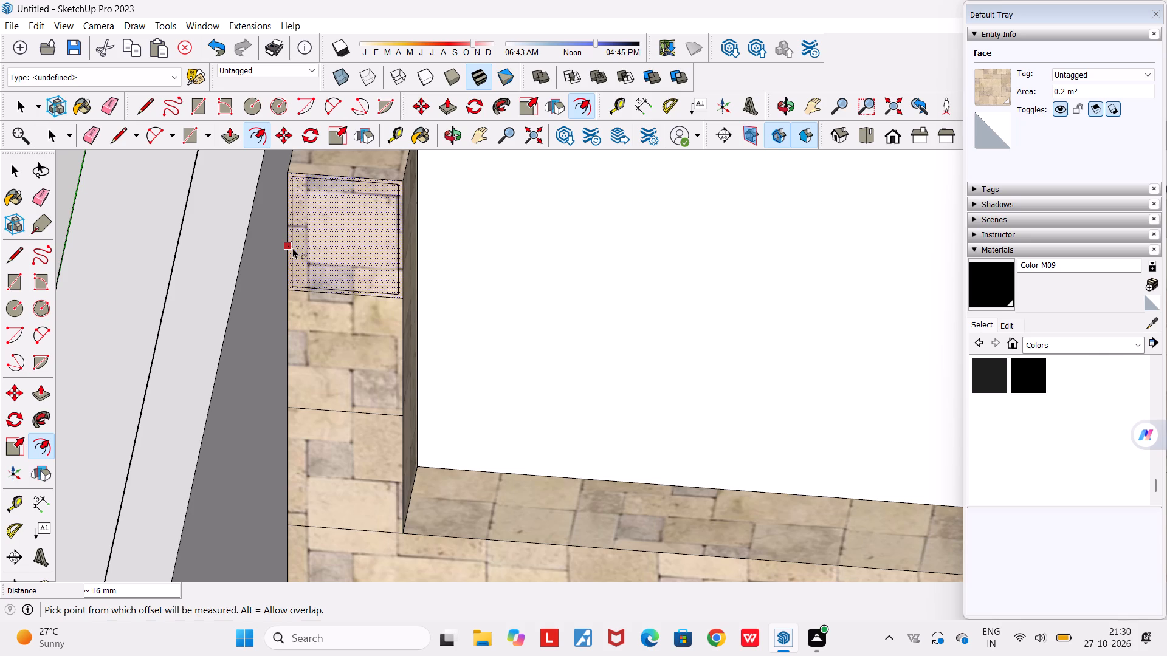
pyautogui.doubleClick(298, 344)
pyautogui.doubleClick(327, 454)
# Repeat the 16 mm inward offset on the three front panels of the unit's other pillar.
pyautogui.scroll(-5, 326, 450)
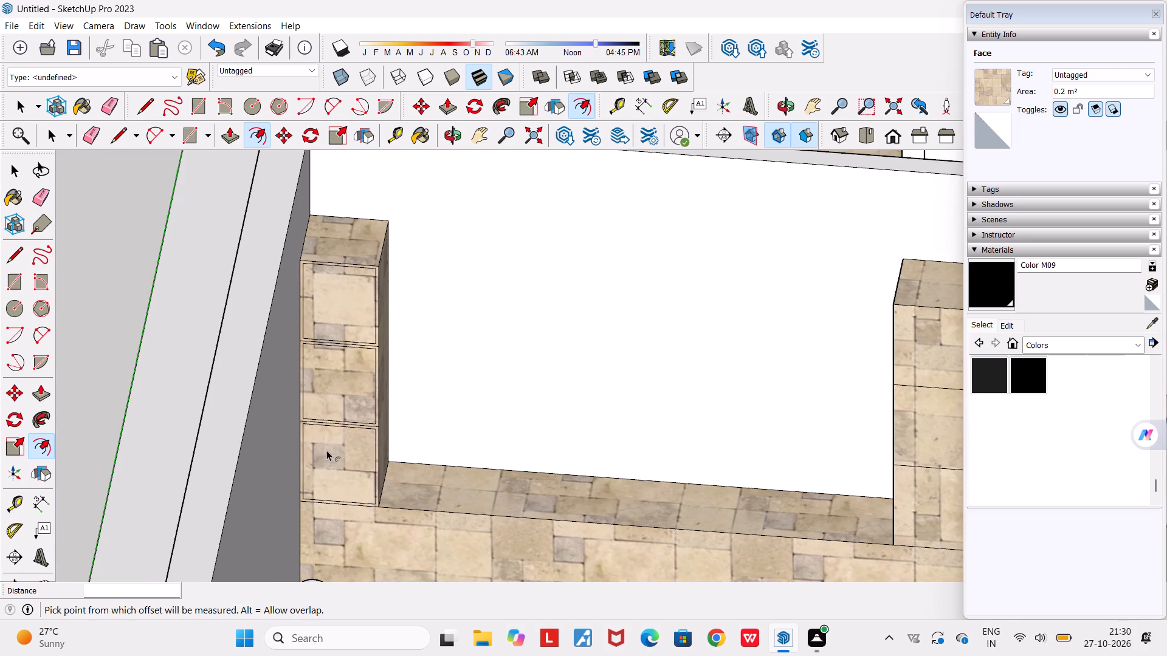
pyautogui.doubleClick(932, 350)
pyautogui.doubleClick(935, 443)
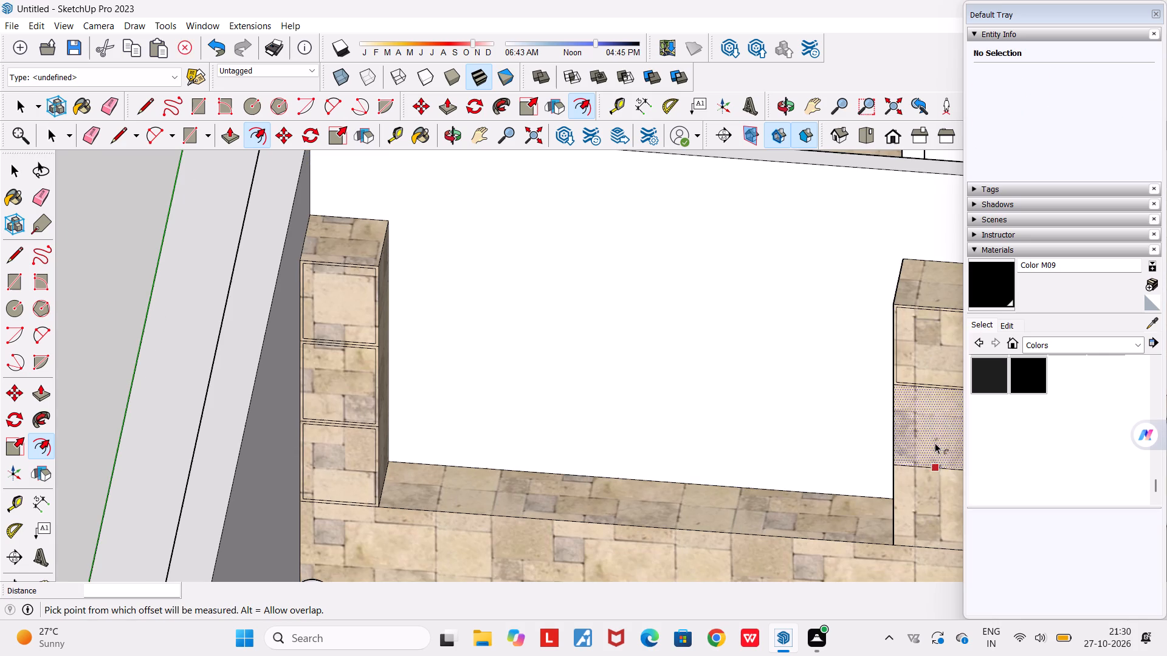
pyautogui.doubleClick(937, 494)
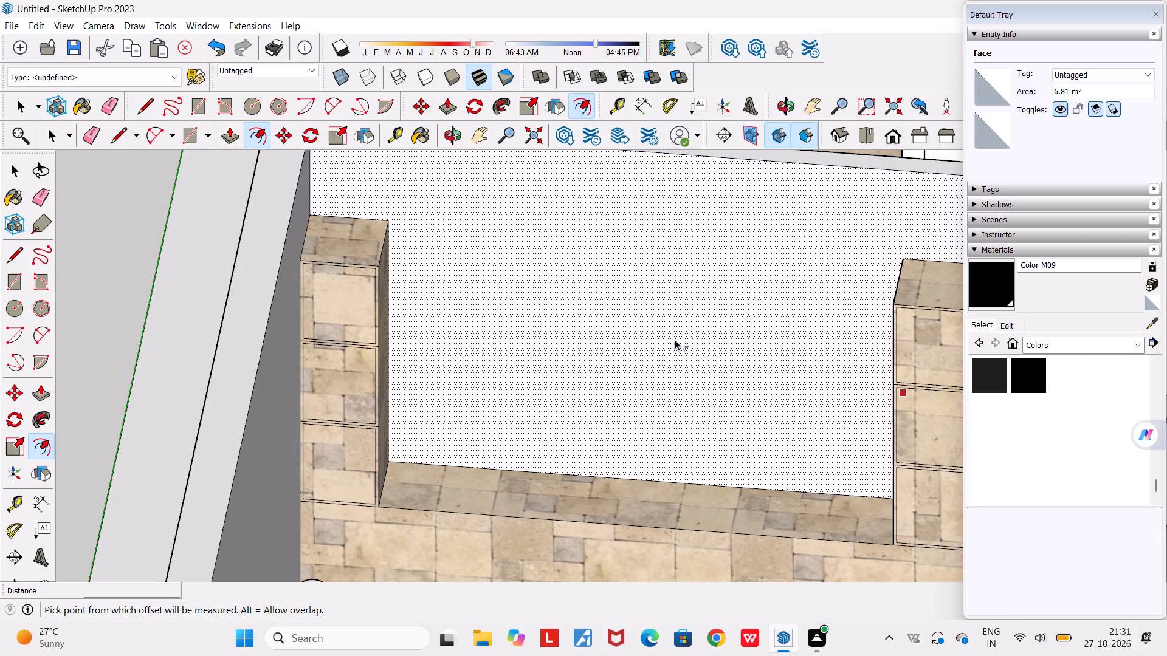
# Erase the two original dividing lines between the inset panels on the pillar beside the outer wall.
pyautogui.scroll(9, 306, 358)
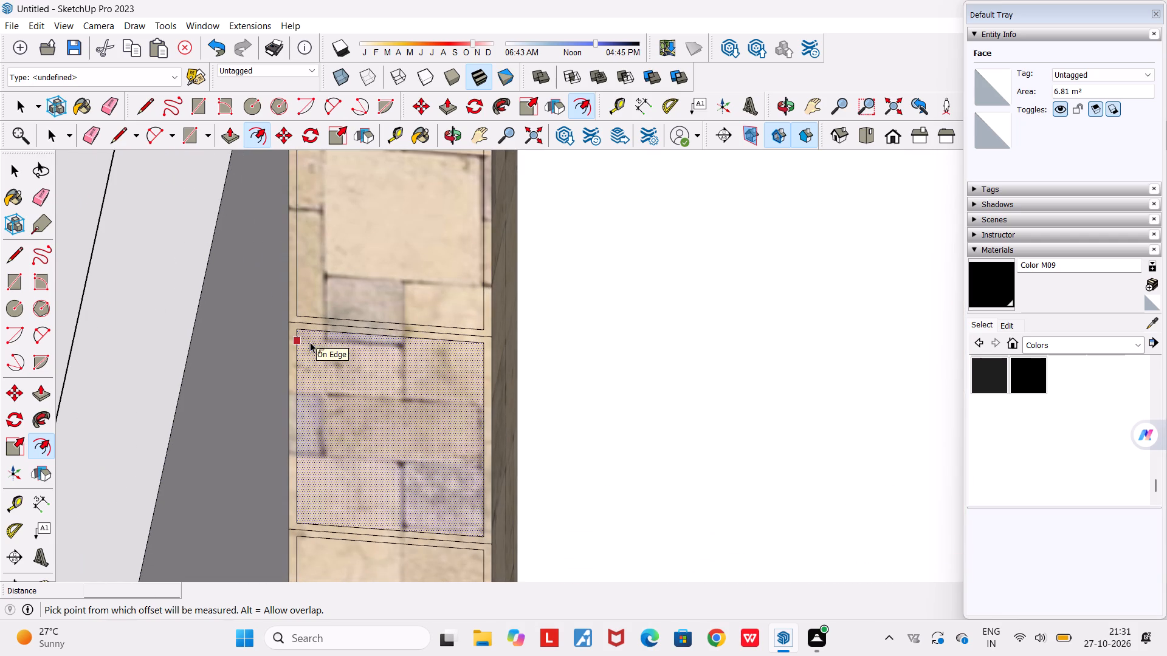
pyautogui.press('e')
pyautogui.scroll(5, 313, 335)
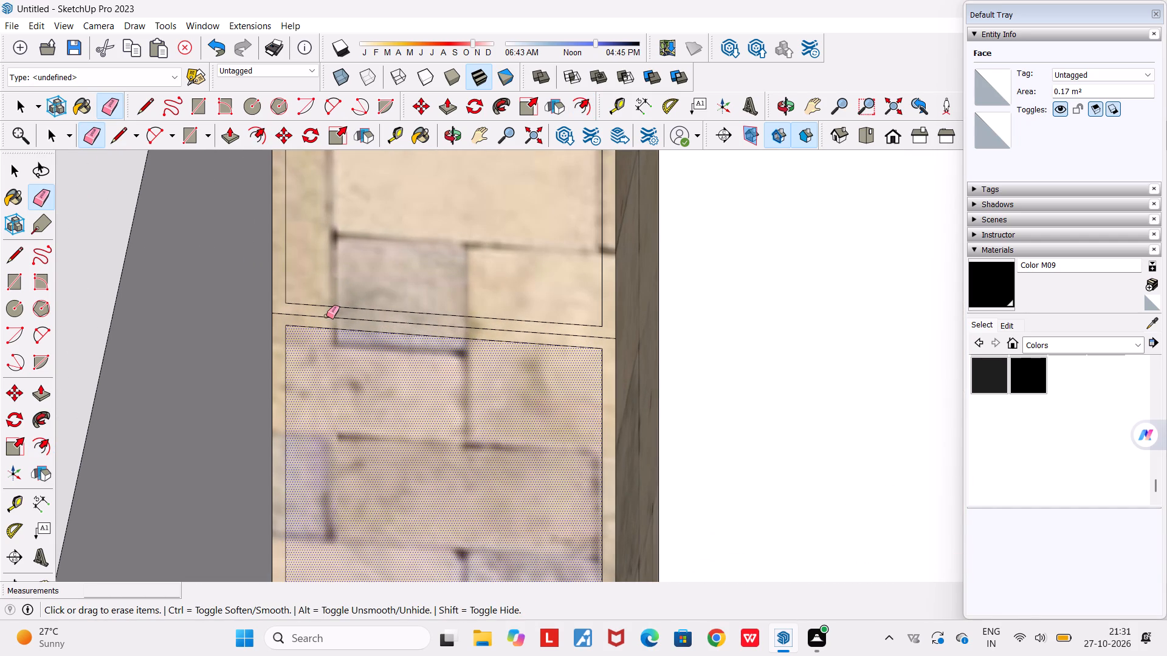
pyautogui.click(326, 316)
pyautogui.scroll(-10, 326, 316)
pyautogui.scroll(5, 334, 426)
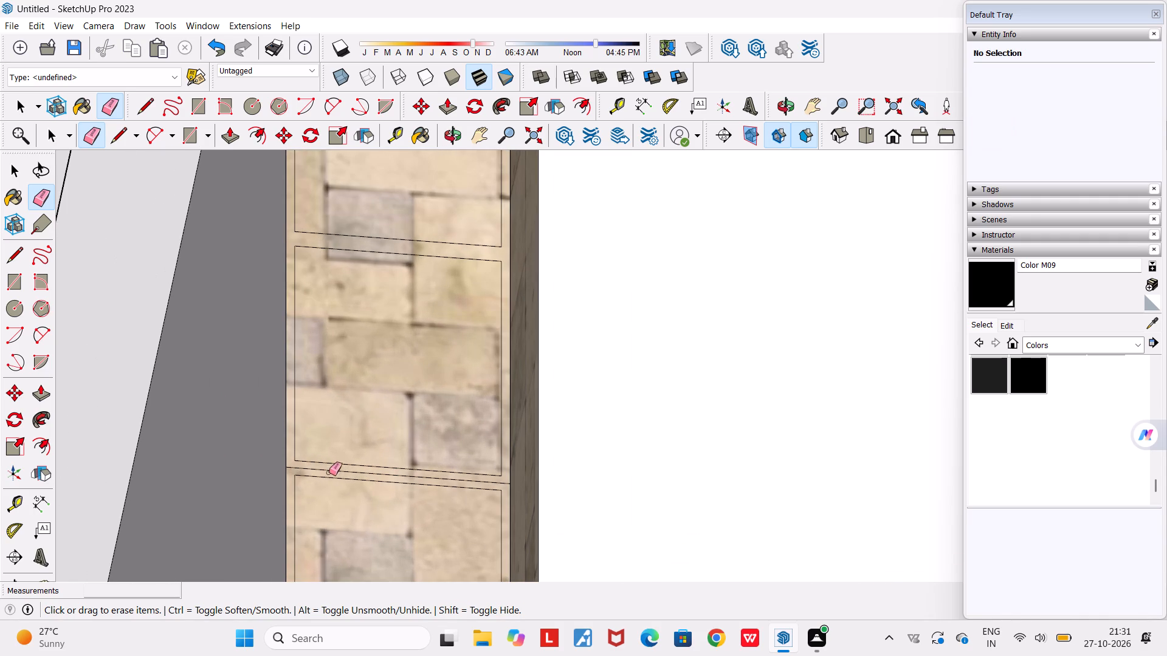
pyautogui.click(332, 470)
# Erase the two original dividing lines between the inset panels on the unit's other pillar.
pyautogui.scroll(-12, 332, 470)
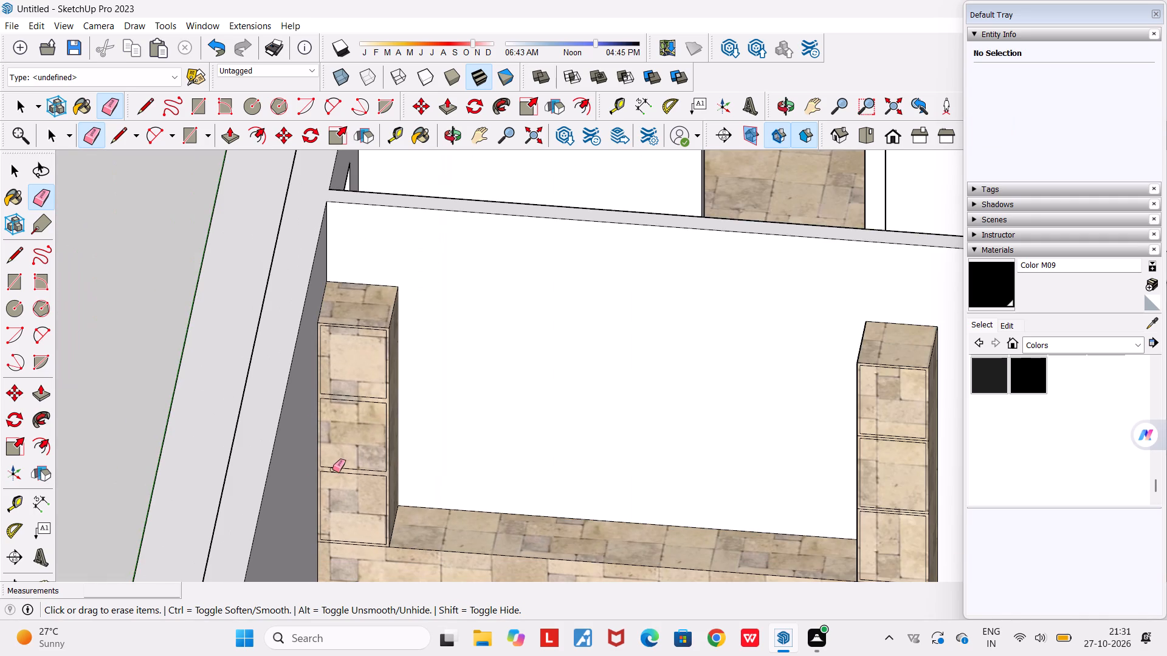
pyautogui.scroll(-6, 332, 472)
pyautogui.scroll(5, 658, 529)
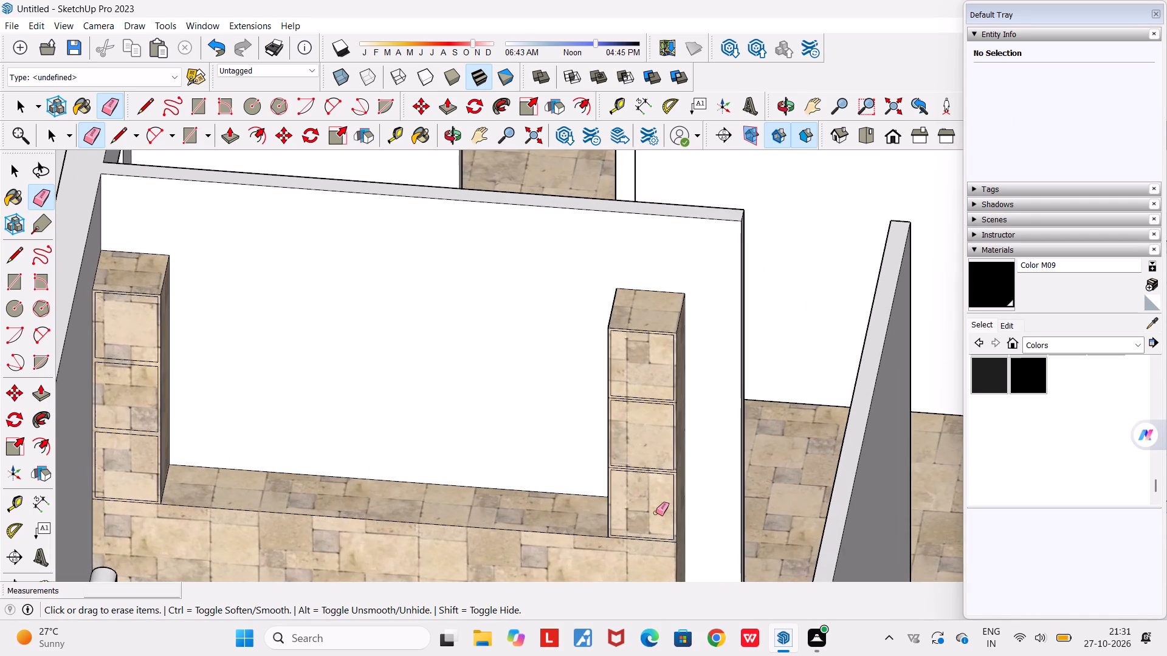
pyautogui.scroll(7, 655, 509)
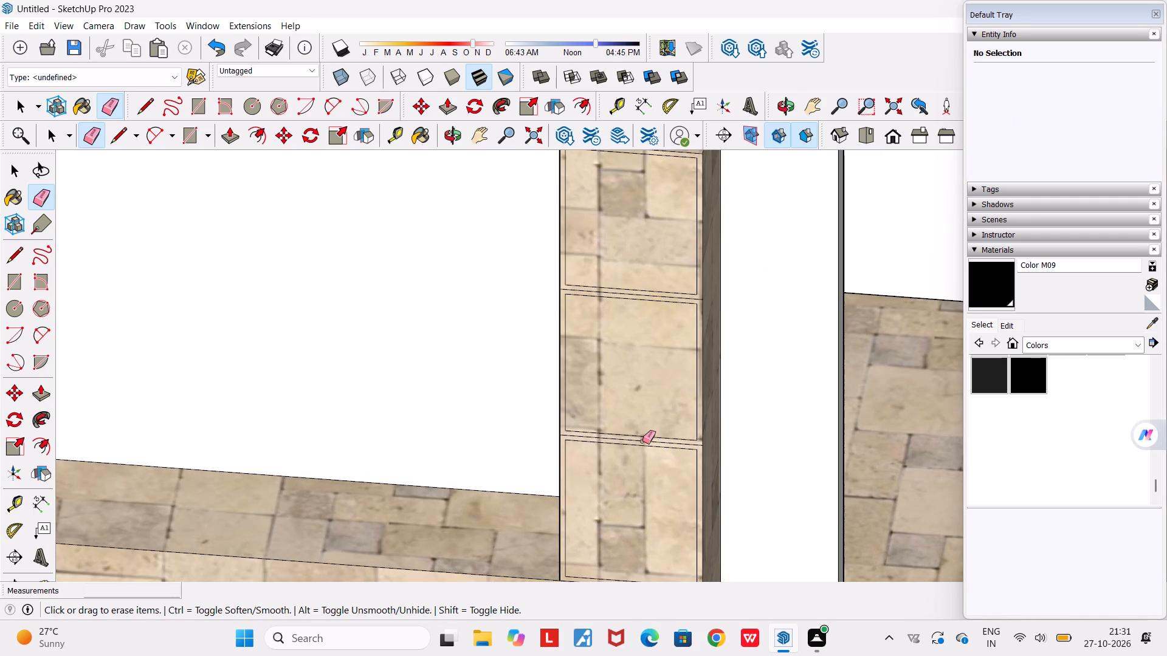
pyautogui.click(642, 440)
pyautogui.click(659, 296)
# Push the three inset panels of the pillar away from the outer wall inward 223 mm to form open shelves.
pyautogui.scroll(-5, 659, 296)
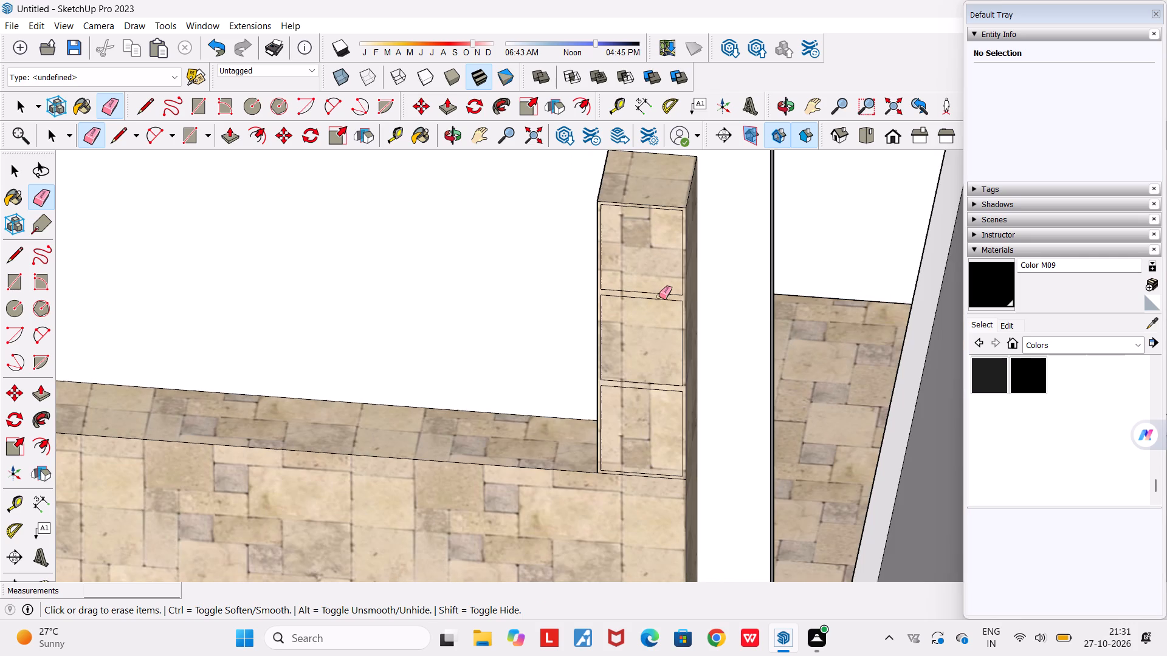
pyautogui.scroll(-9, 659, 296)
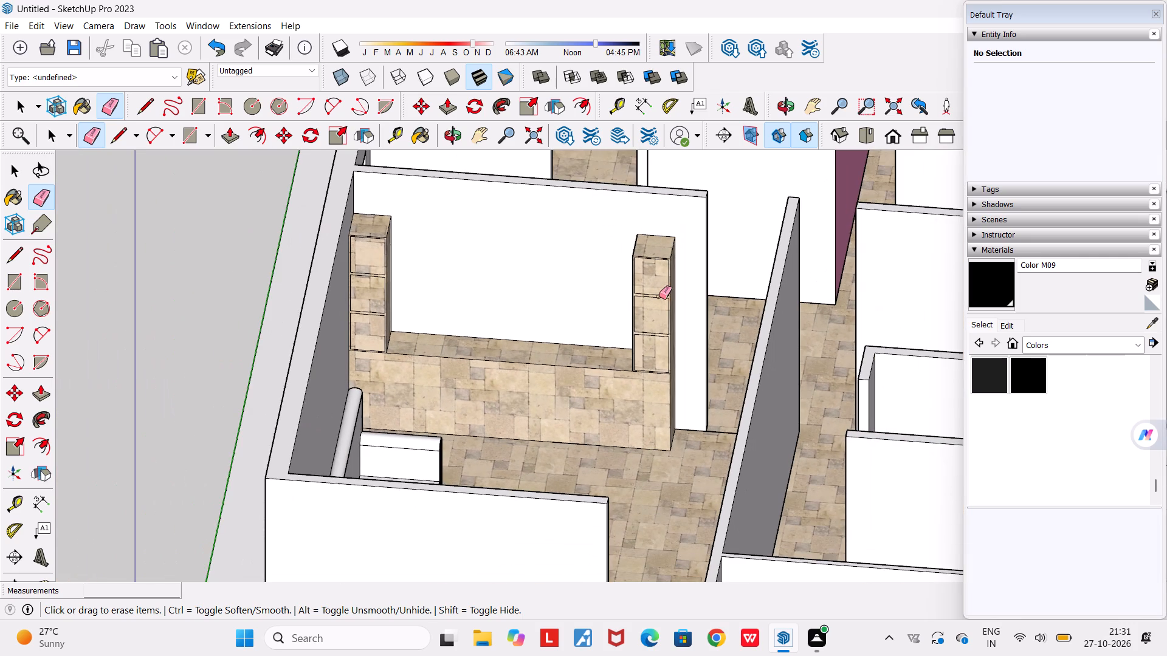
pyautogui.press('space')
pyautogui.scroll(4, 602, 371)
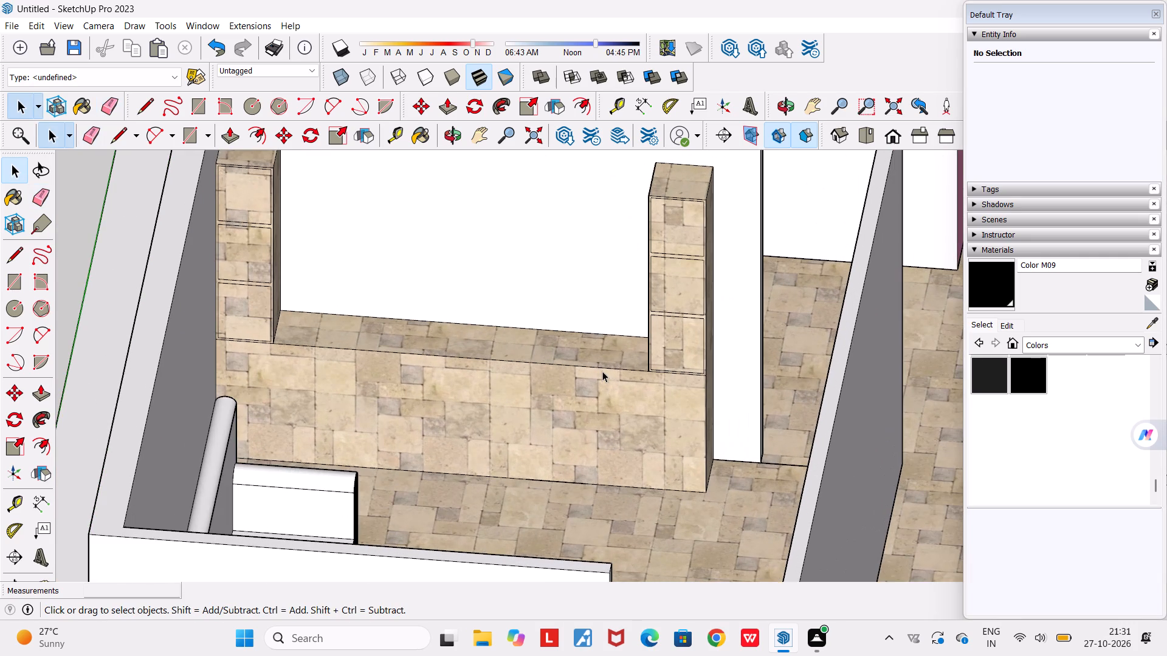
pyautogui.scroll(4, 636, 319)
pyautogui.scroll(-5, 712, 290)
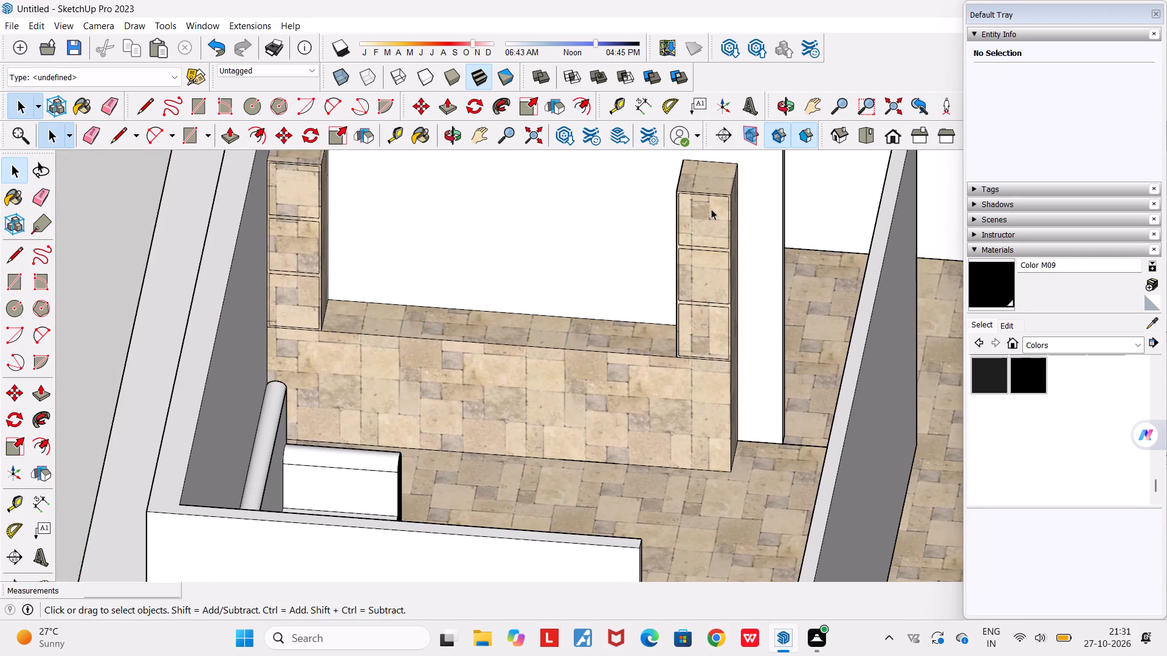
pyautogui.click(444, 100)
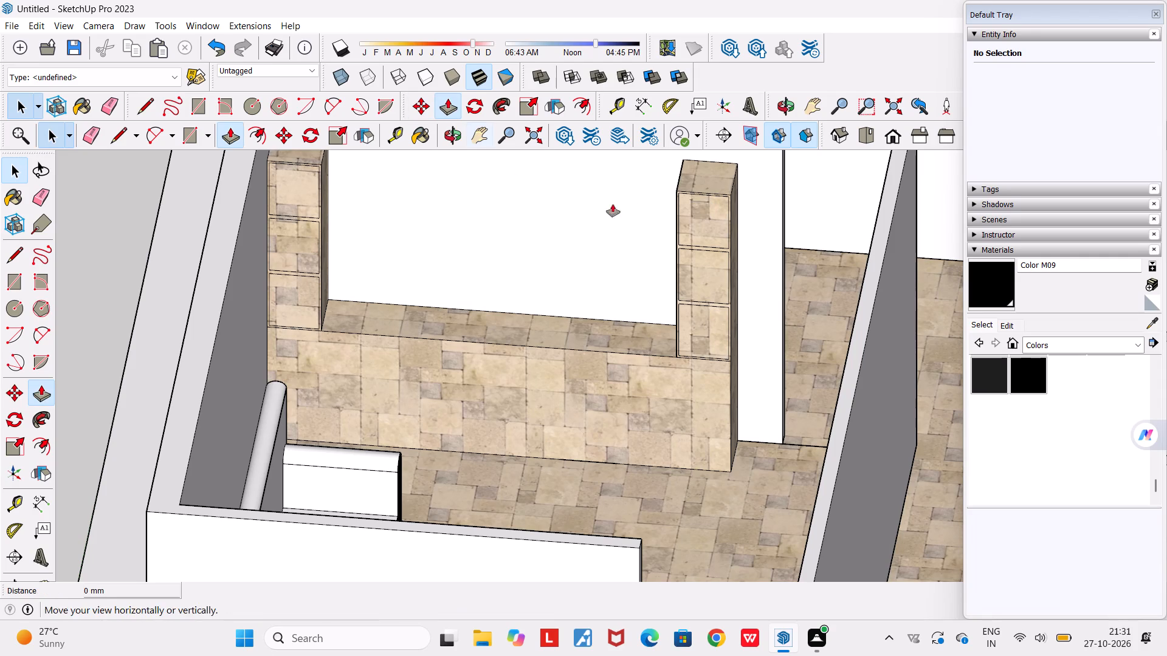
pyautogui.scroll(4, 694, 213)
pyautogui.click(697, 215)
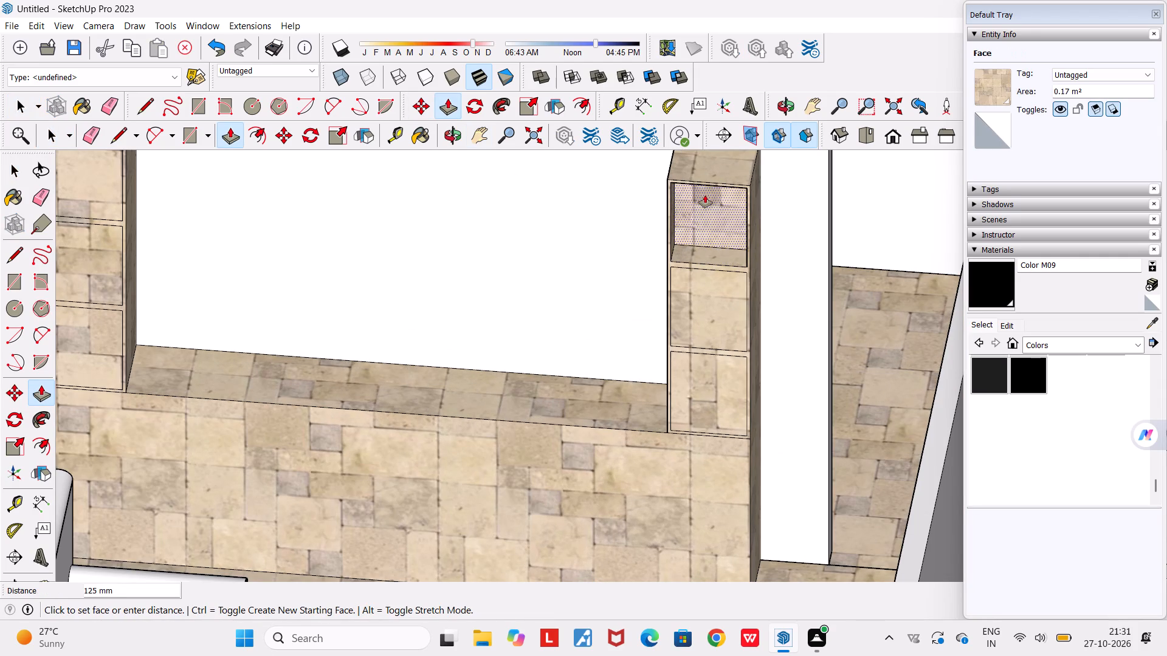
pyautogui.click(707, 189)
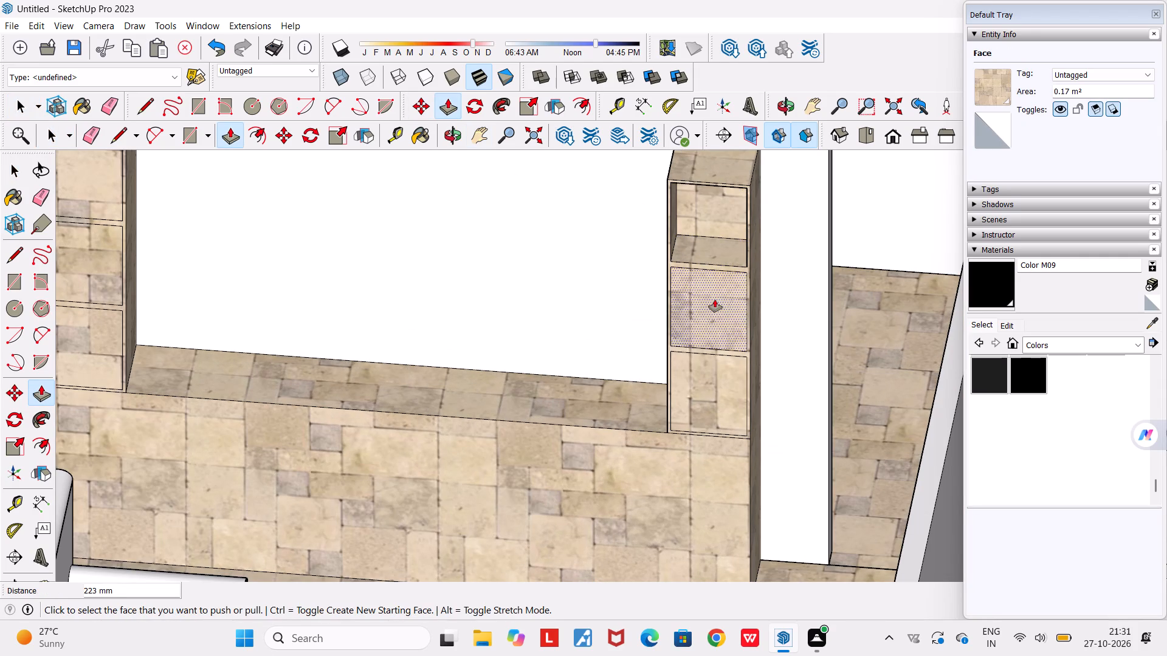
pyautogui.doubleClick(715, 299)
pyautogui.doubleClick(710, 397)
# Recess the three inset panels of the pillar beside the outer wall by the same 223 mm.
pyautogui.scroll(1, 546, 386)
pyautogui.scroll(-6, 546, 383)
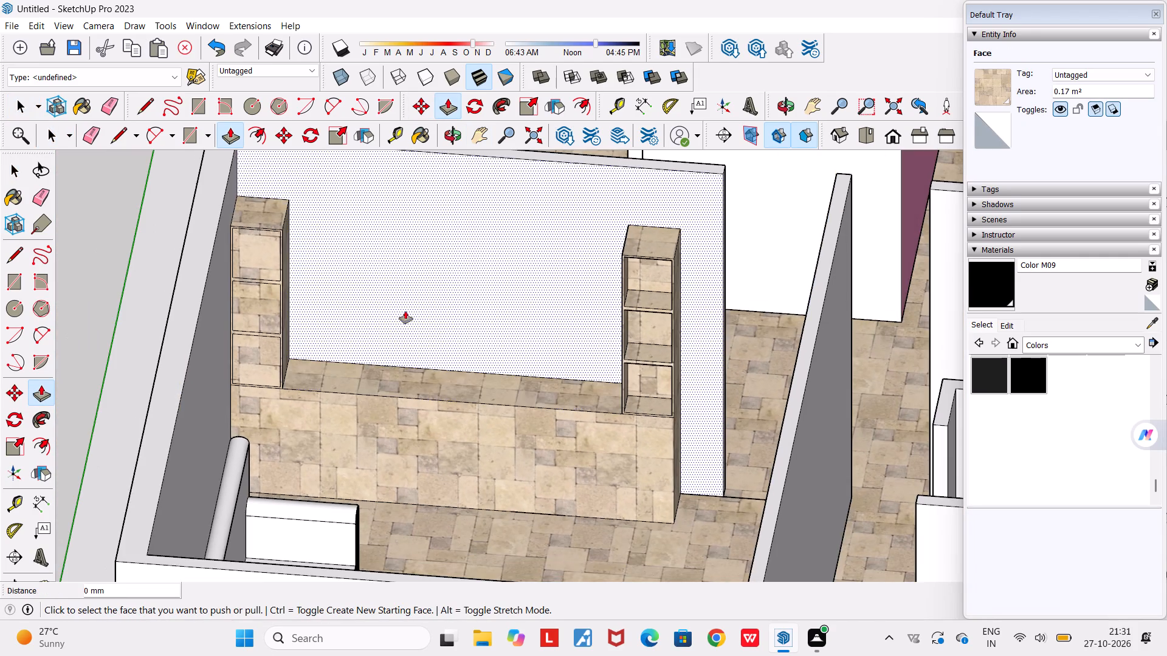
pyautogui.scroll(5, 245, 231)
pyautogui.doubleClick(250, 251)
pyautogui.doubleClick(240, 347)
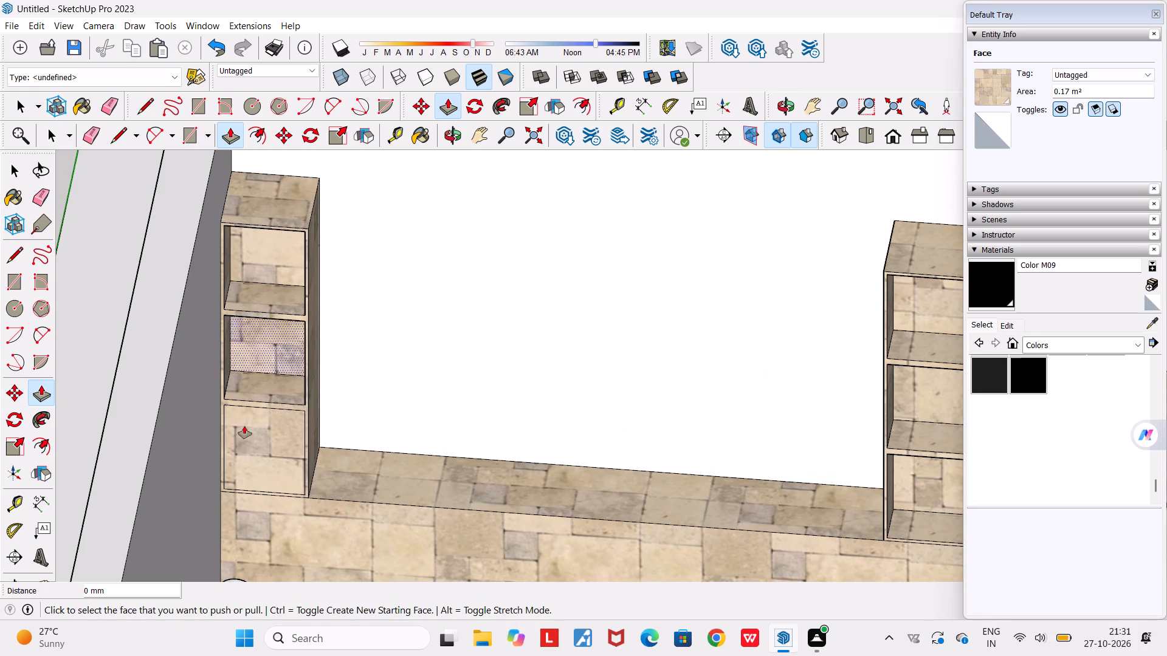
pyautogui.doubleClick(244, 441)
# Examine the recessed shelves of both pillars from several angles within the living room.
pyautogui.scroll(-2, 244, 434)
pyautogui.moveTo(254, 440); pyautogui.dragTo(348, 392, button='middle')
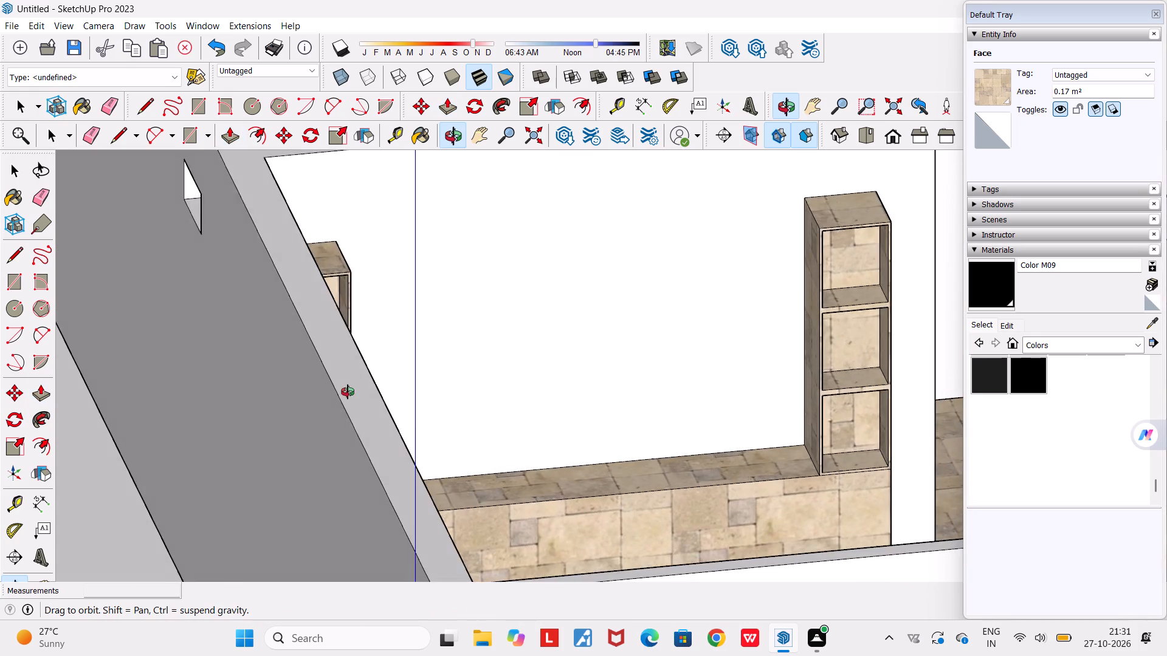
pyautogui.moveTo(348, 392); pyautogui.dragTo(86, 398, button='middle')
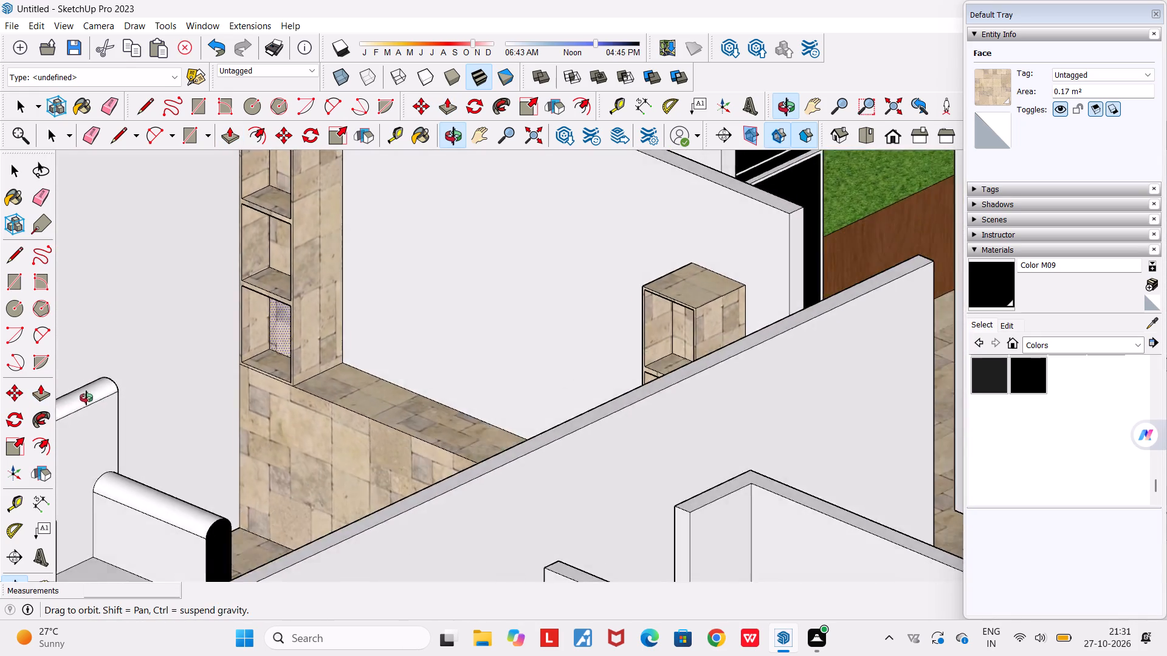
pyautogui.moveTo(86, 398); pyautogui.dragTo(159, 413, button='middle')
pyautogui.scroll(-3, 159, 413)
pyautogui.scroll(-5, 351, 410)
pyautogui.moveTo(349, 457); pyautogui.dragTo(375, 457, button='middle')
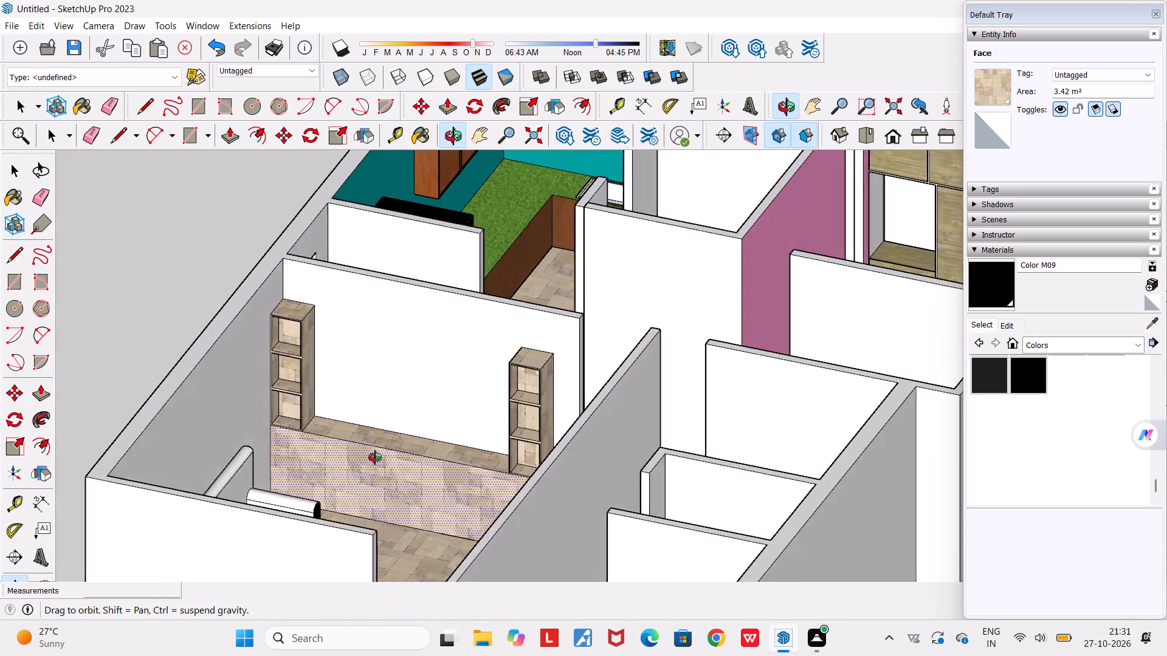
pyautogui.moveTo(375, 457); pyautogui.dragTo(394, 531, button='middle')
pyautogui.scroll(-1, 393, 463)
pyautogui.scroll(-1, 394, 531)
pyautogui.scroll(4, 375, 576)
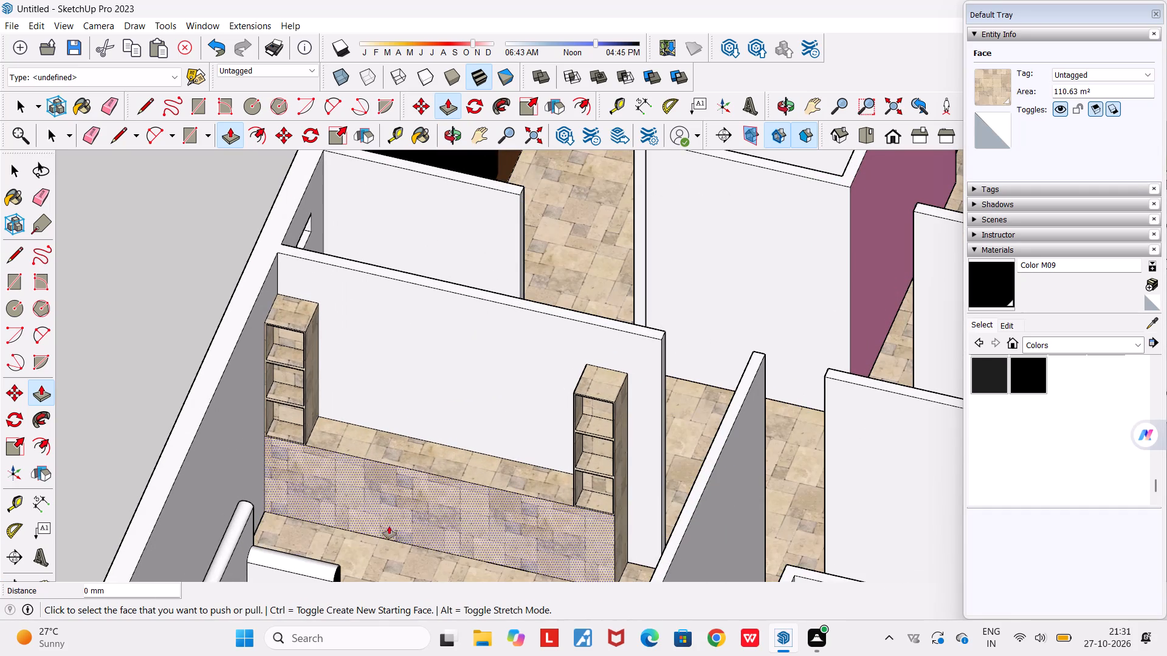
# Place vertical guides on the base's front in line with both pillars' inner edges, 399 mm from its free end and 401 mm from the outer wall.
pyautogui.press('space')
pyautogui.click(480, 134)
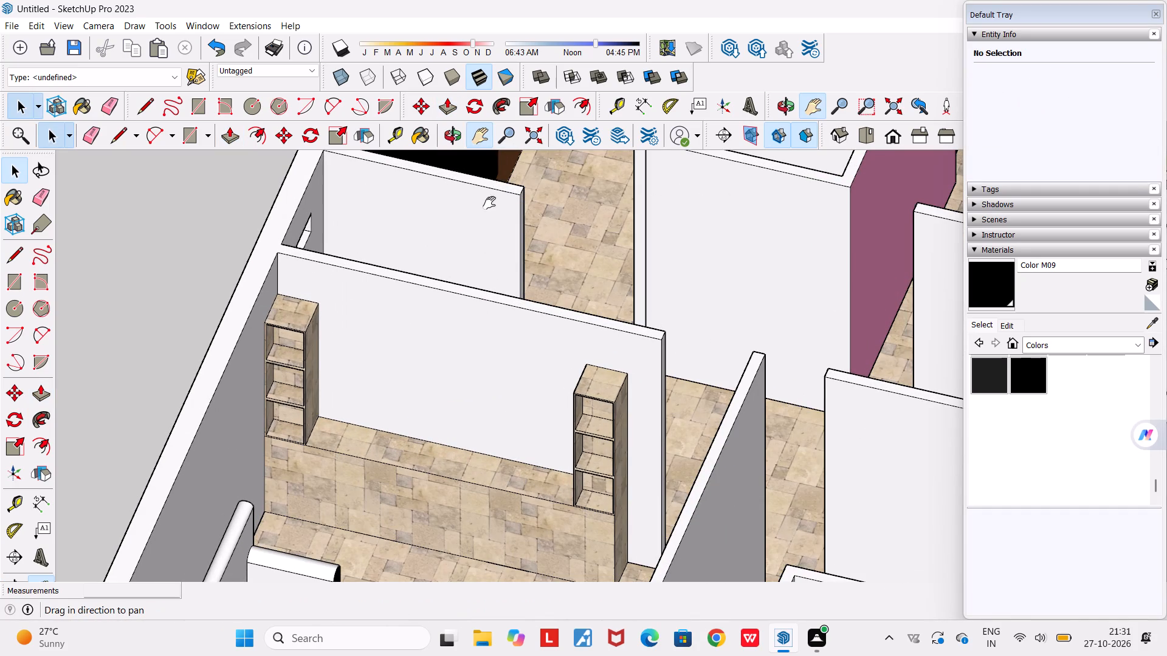
pyautogui.moveTo(486, 292); pyautogui.dragTo(562, 141)
pyautogui.scroll(2, 540, 312)
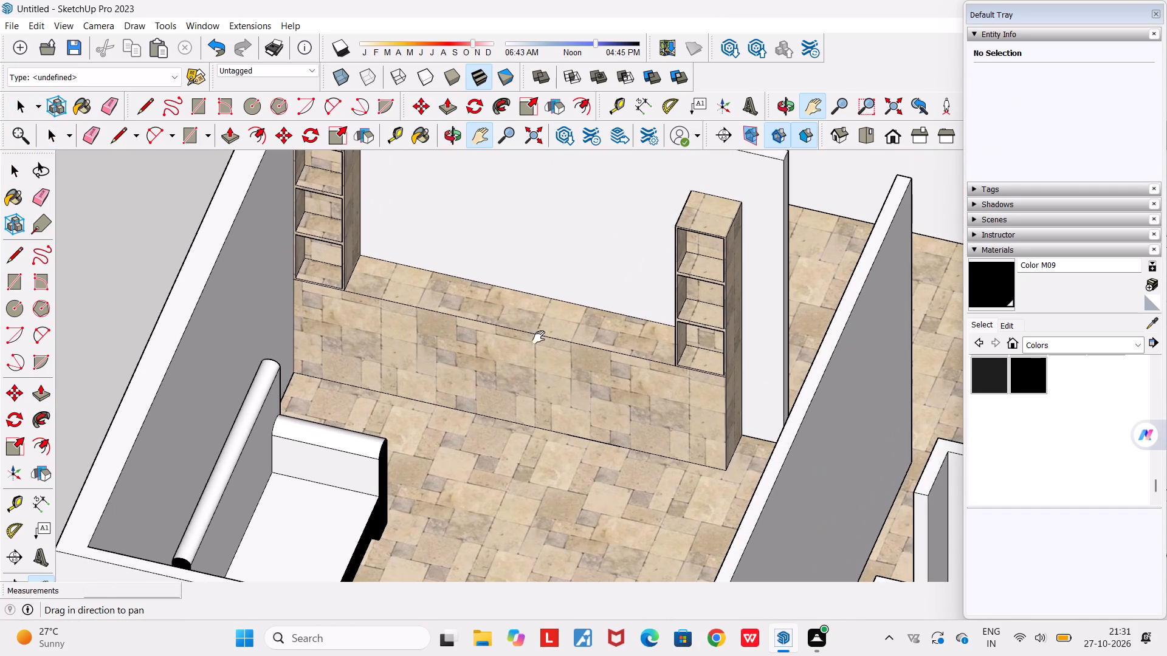
pyautogui.moveTo(540, 335); pyautogui.dragTo(601, 340, button='middle')
pyautogui.scroll(1, 557, 417)
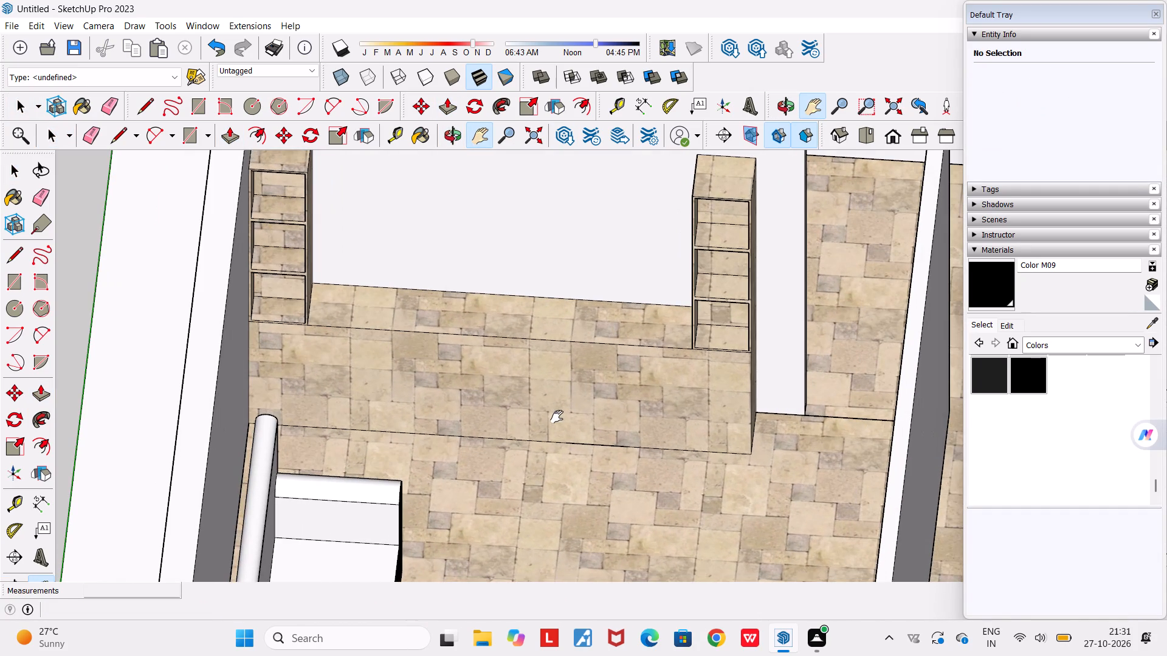
pyautogui.press('space')
pyautogui.press('Escape')
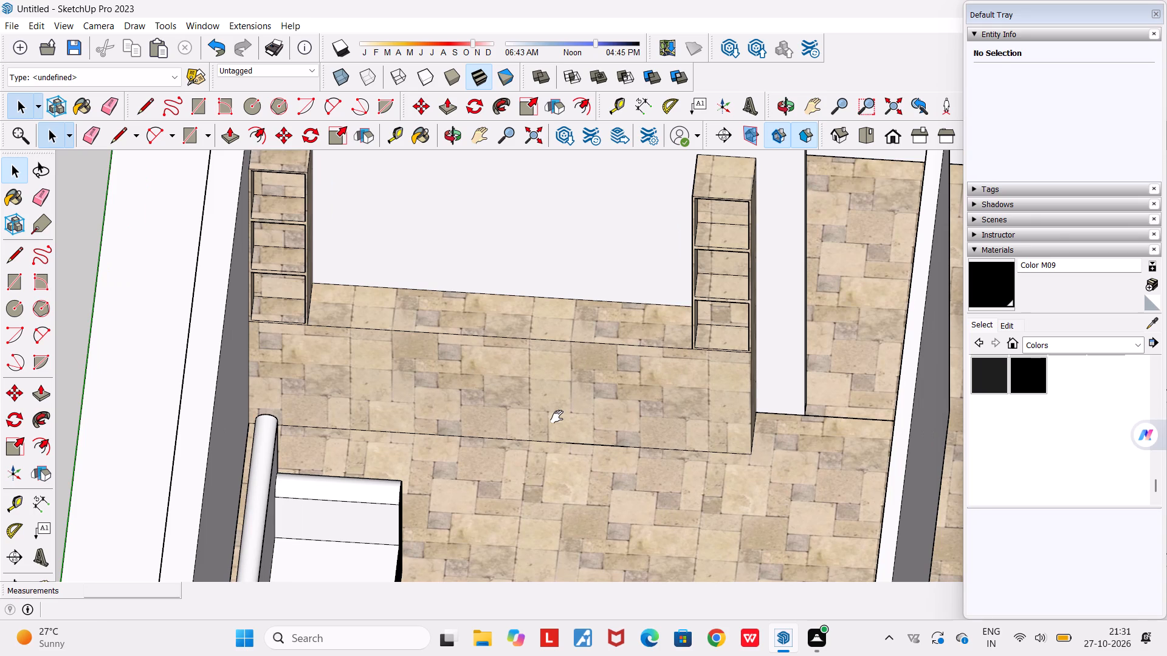
pyautogui.click(87, 176)
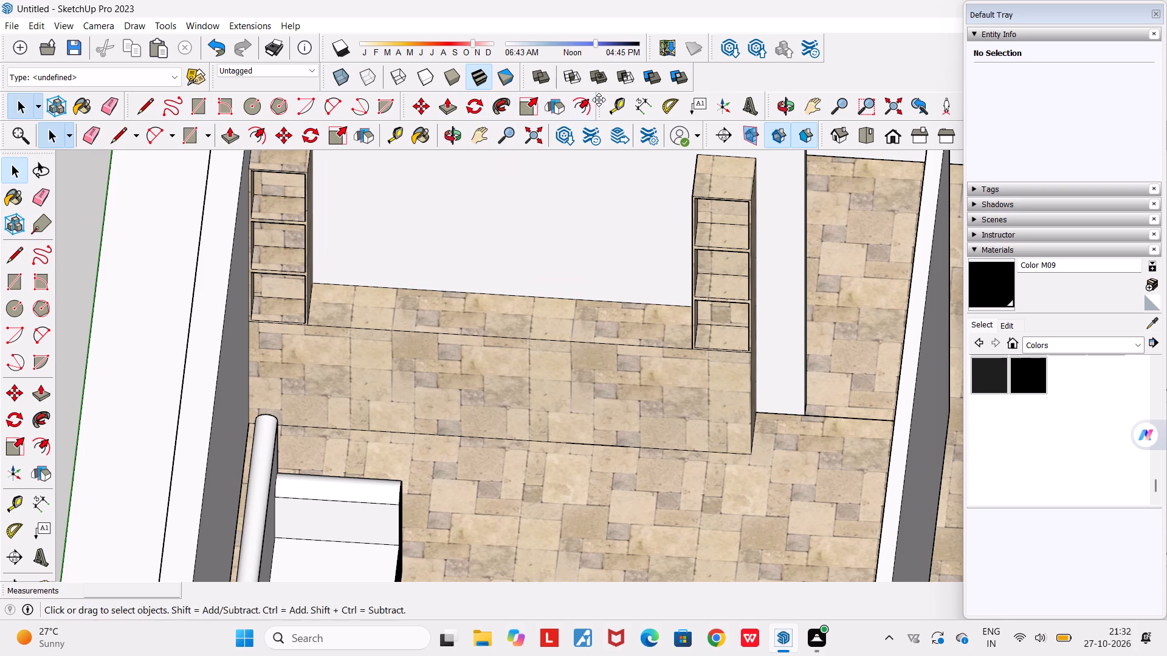
pyautogui.click(614, 108)
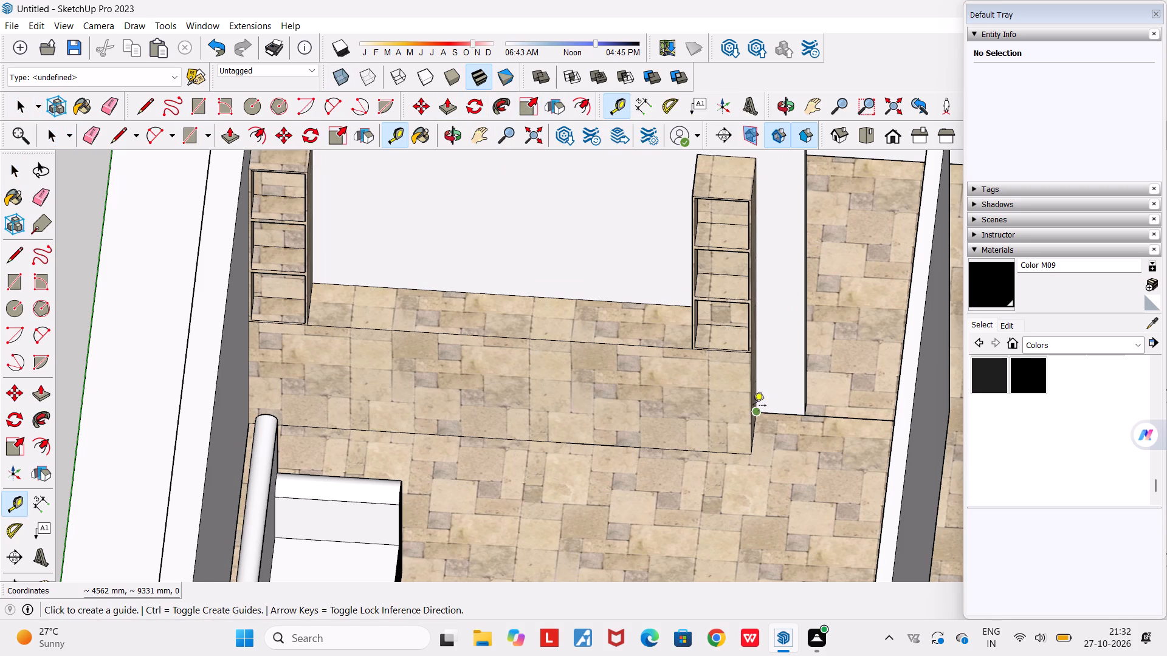
pyautogui.click(749, 403)
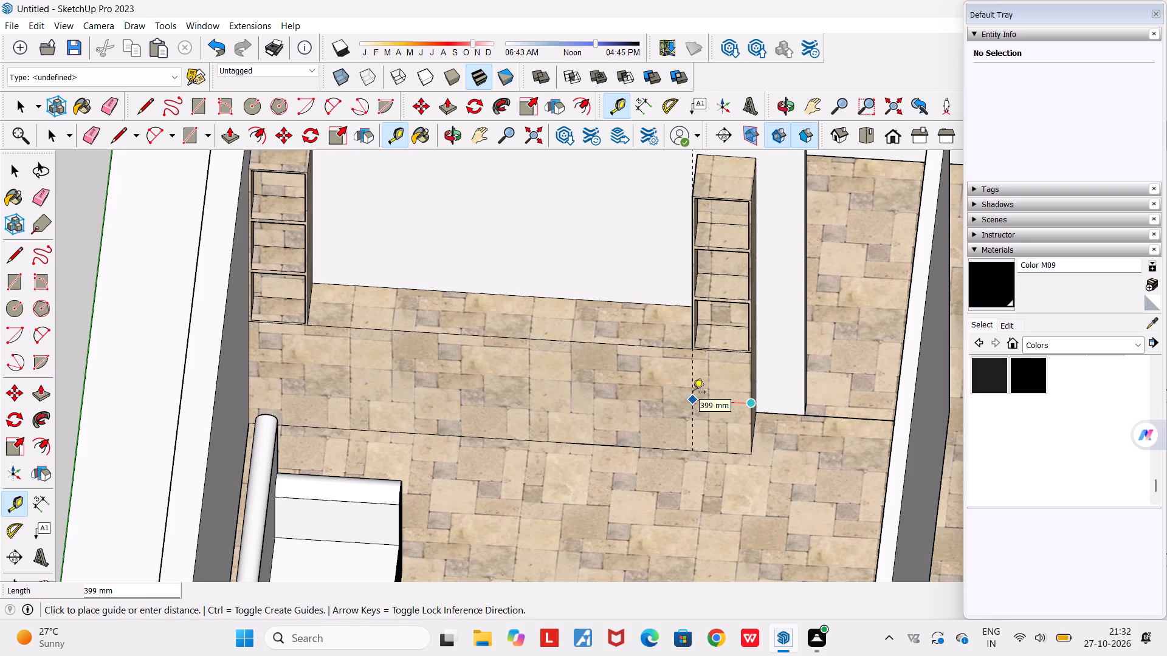
pyautogui.click(693, 393)
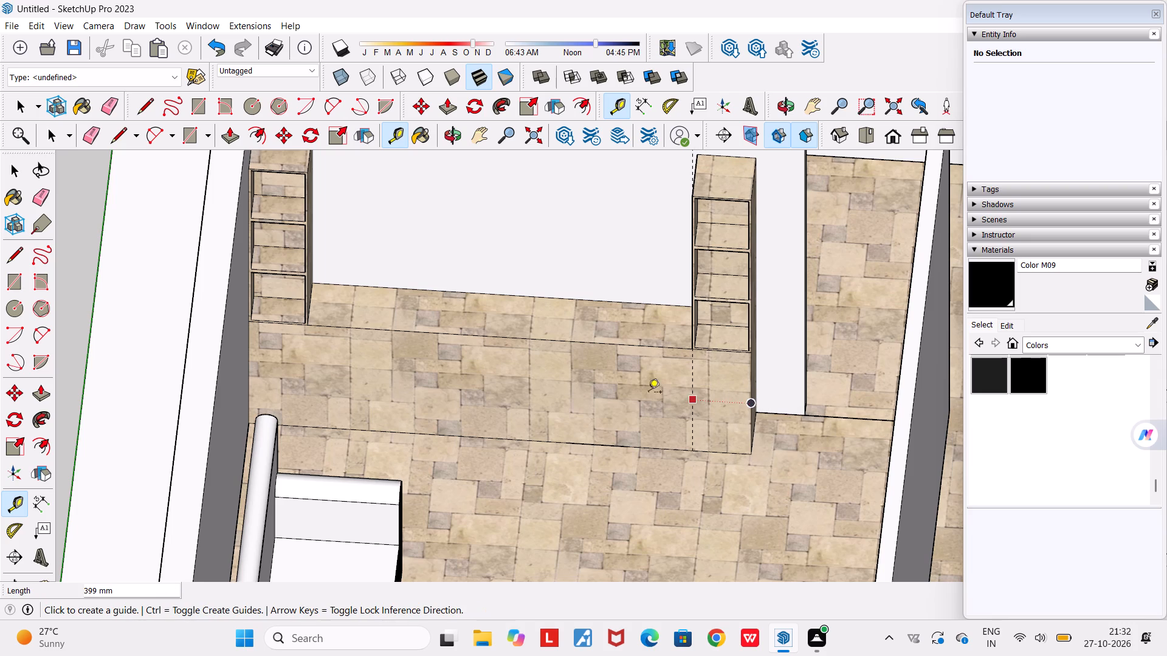
pyautogui.click(251, 372)
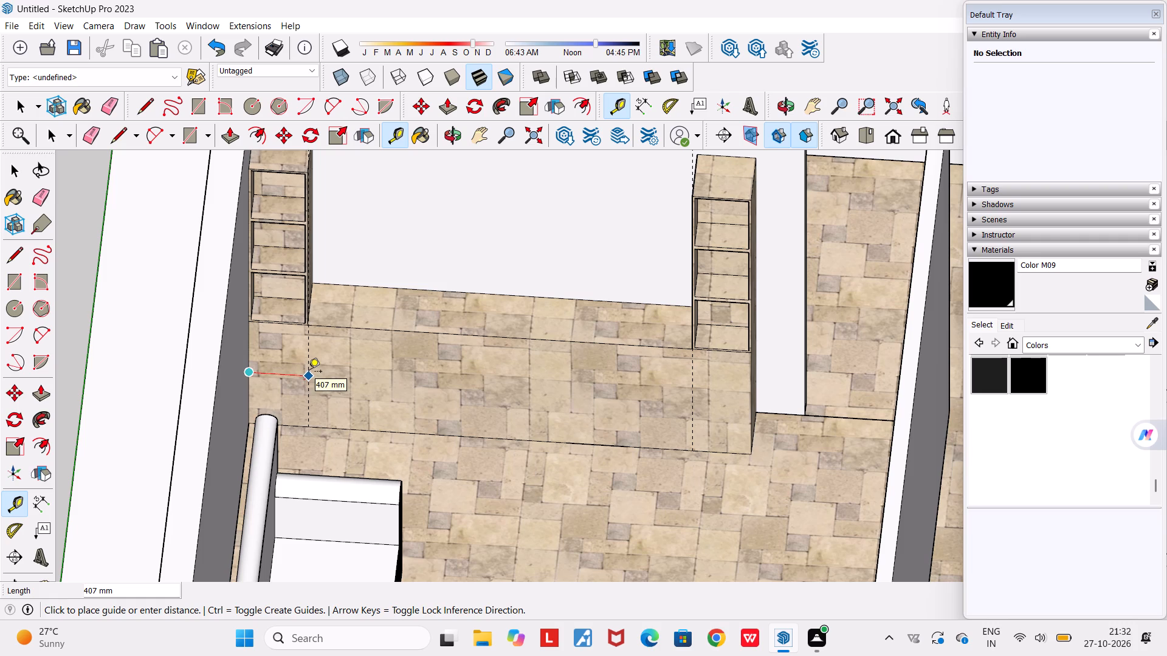
pyautogui.scroll(7, 308, 372)
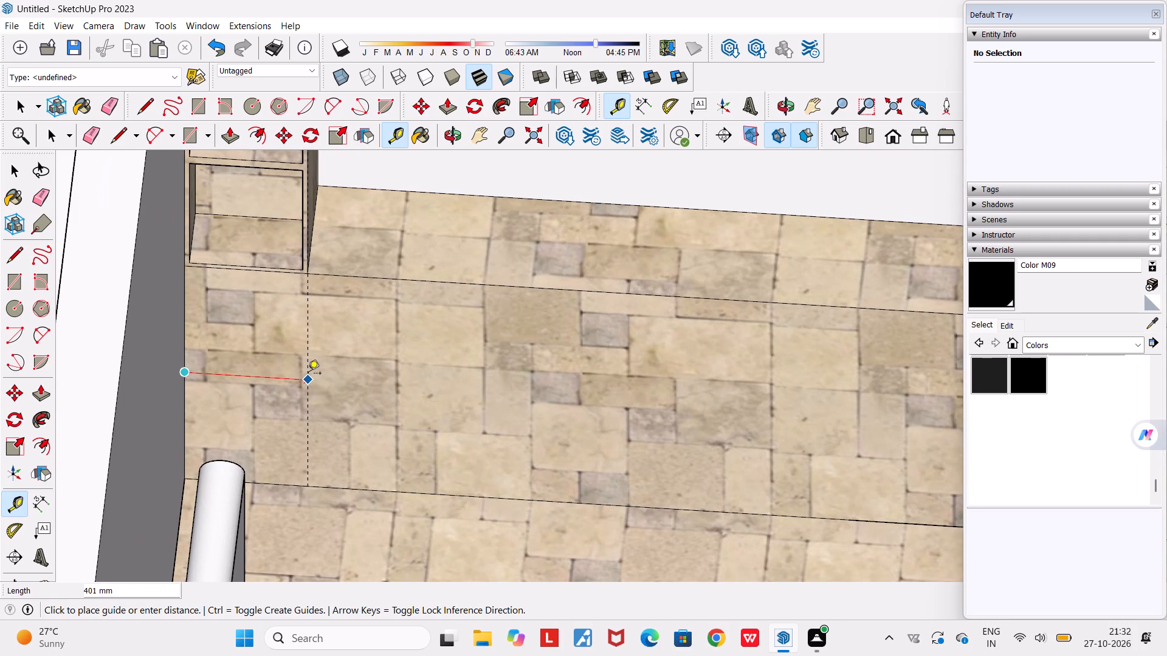
pyautogui.click(308, 374)
# Place a vertical guide on the base's front 750 mm inward from the guide of the pillar beside the outer wall.
pyautogui.scroll(-9, 308, 374)
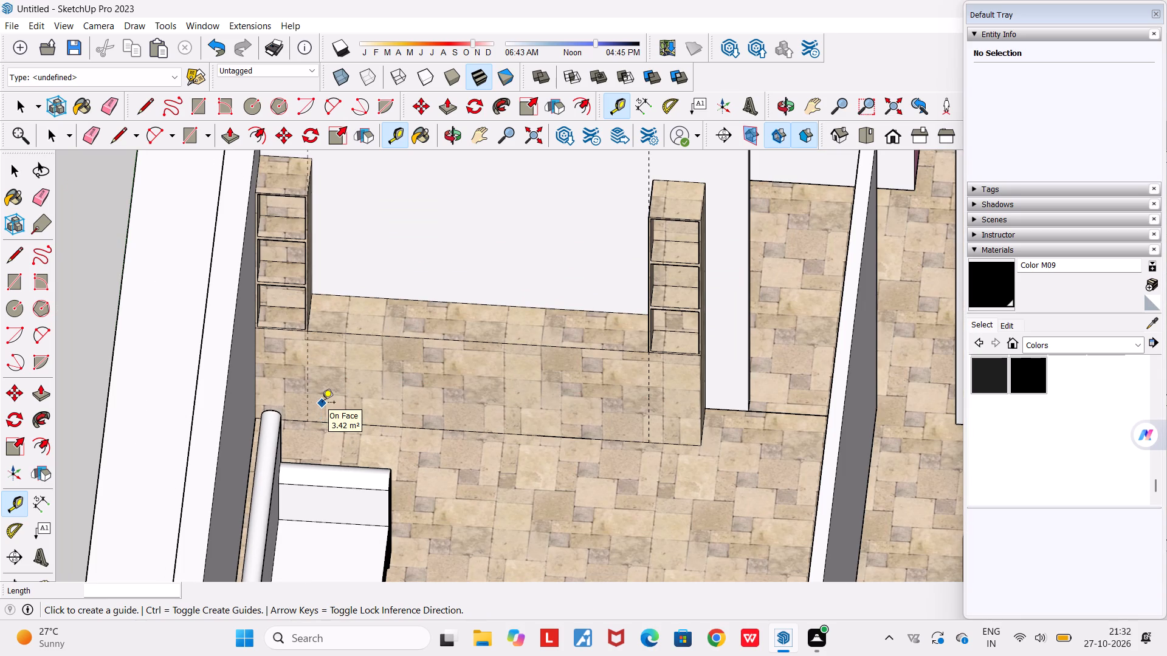
pyautogui.scroll(-2, 324, 396)
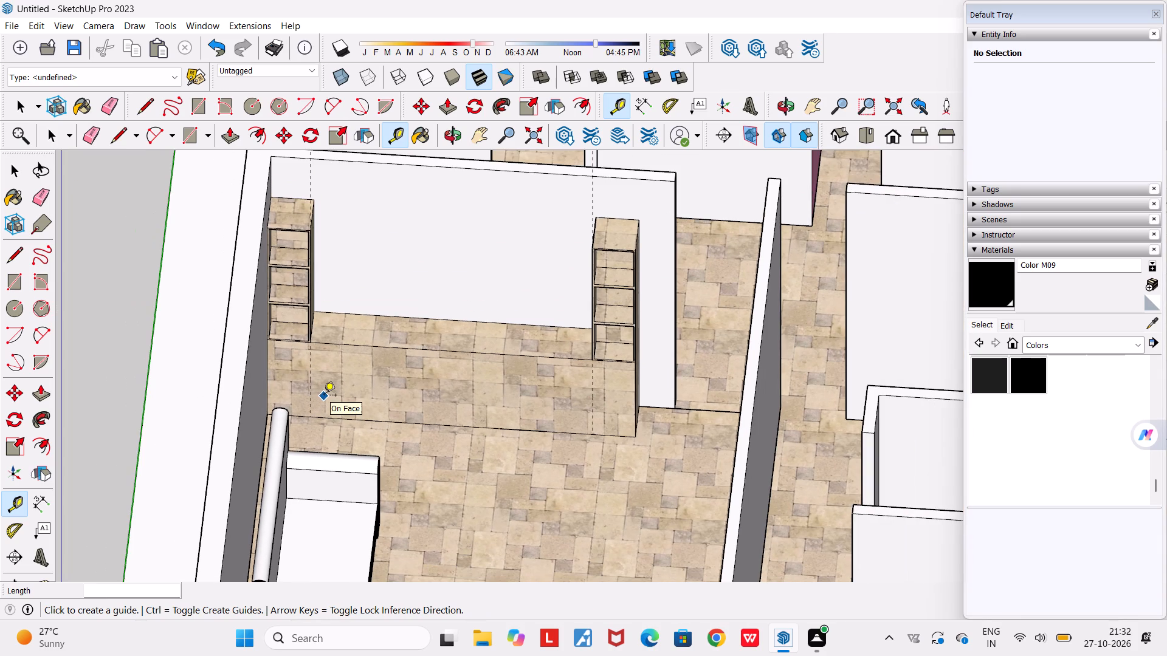
pyautogui.click(312, 367)
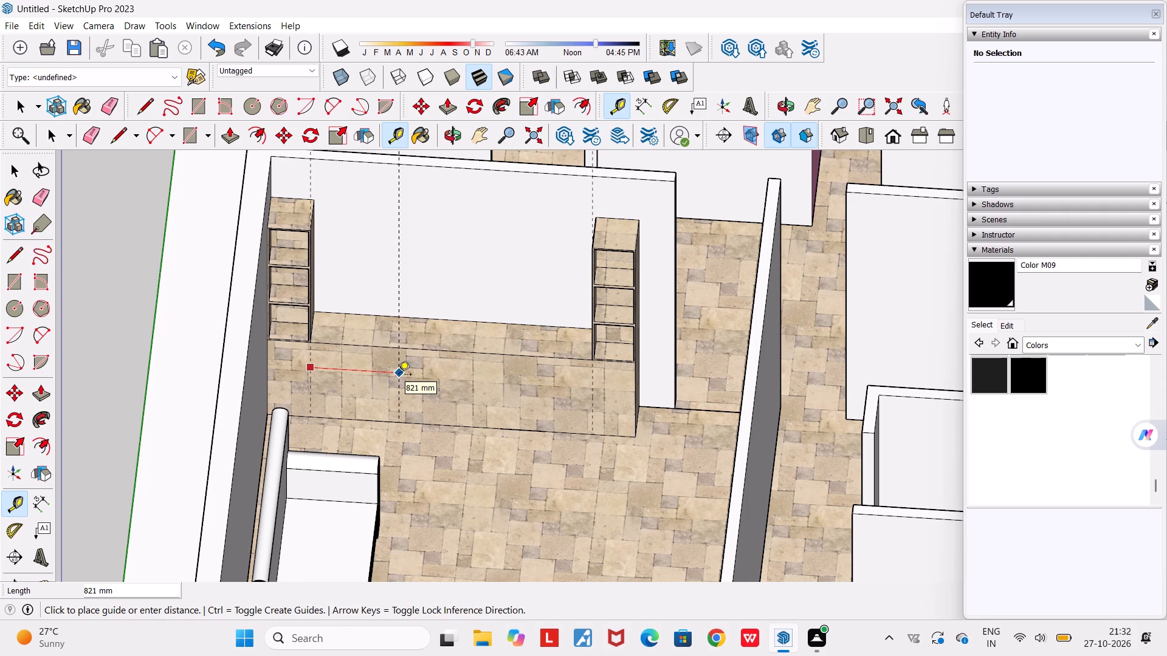
pyautogui.write('750')
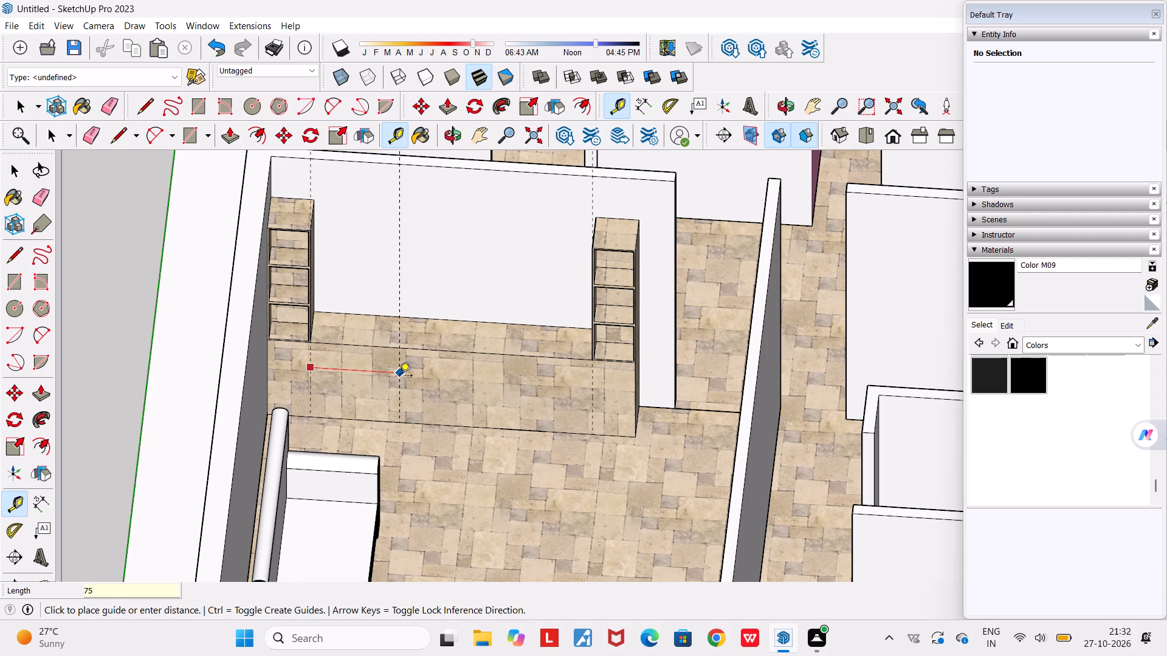
pyautogui.press('Return')
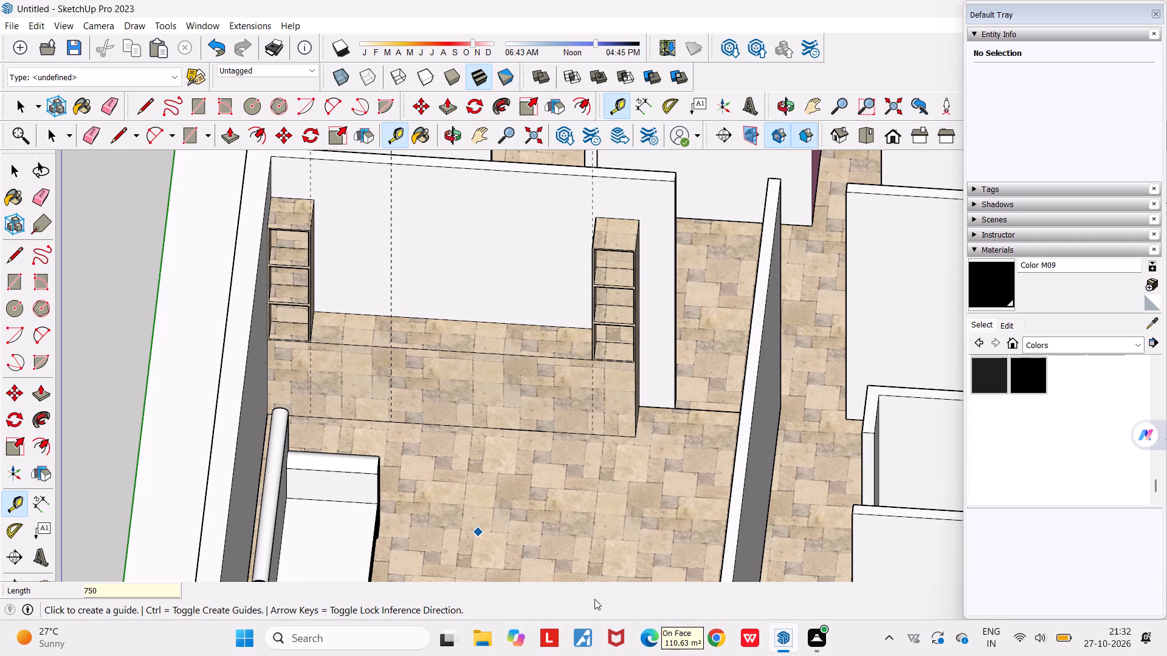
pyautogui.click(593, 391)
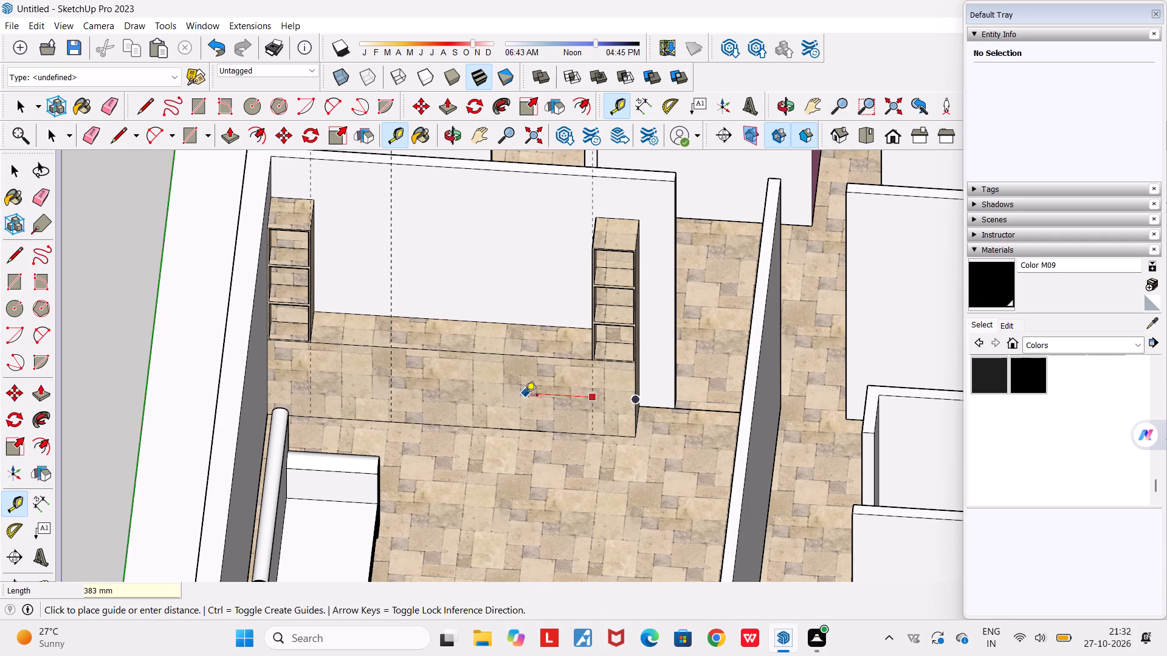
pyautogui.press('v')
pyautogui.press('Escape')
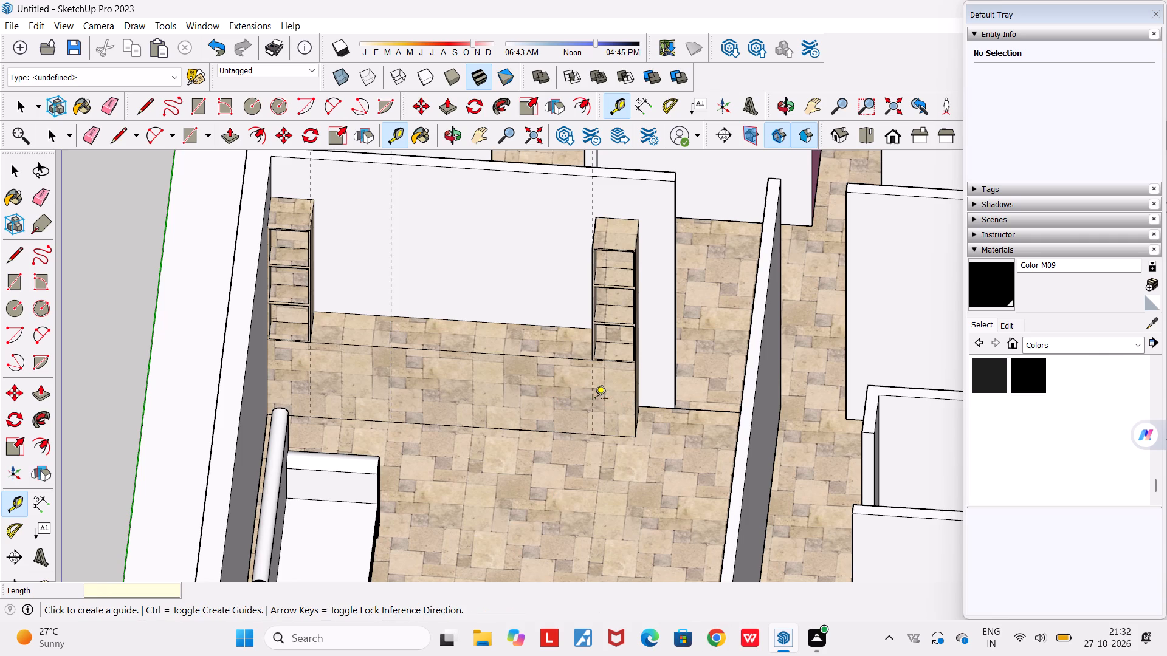
# Place a vertical guide on the base's front 750 mm inward from the guide of the pillar away from the outer wall.
pyautogui.click(595, 387)
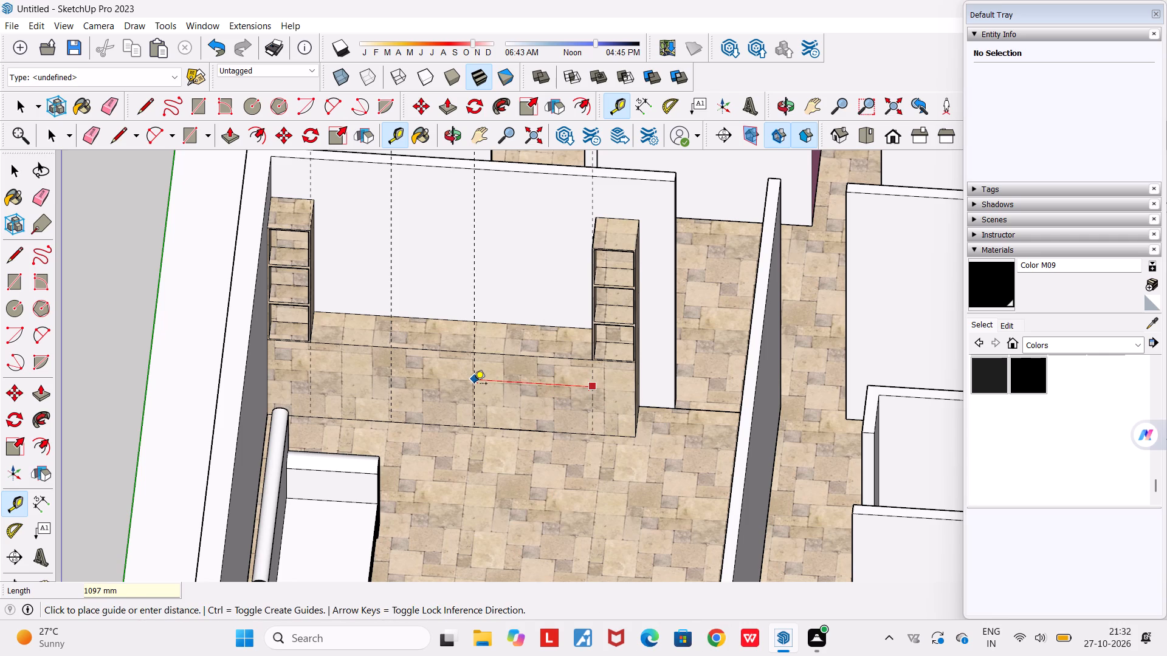
pyautogui.write('750')
pyautogui.press('Return')
# Place a horizontal guide across the base's front face 450 mm below its top edge.
pyautogui.scroll(1, 454, 398)
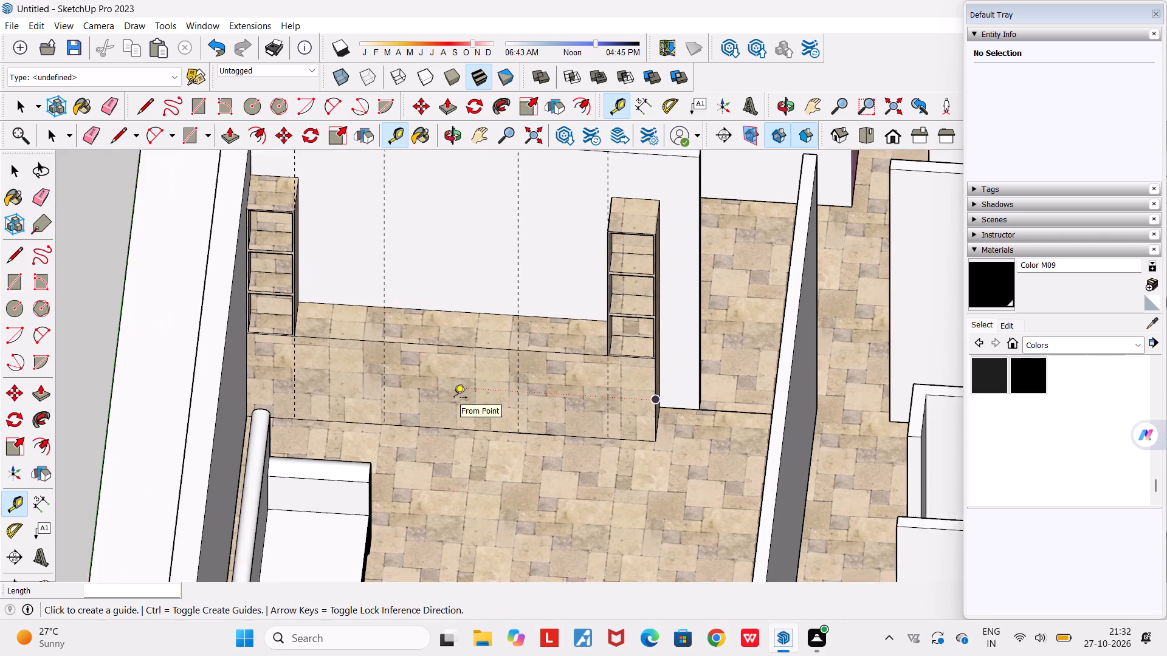
pyautogui.scroll(1, 454, 398)
pyautogui.click(453, 341)
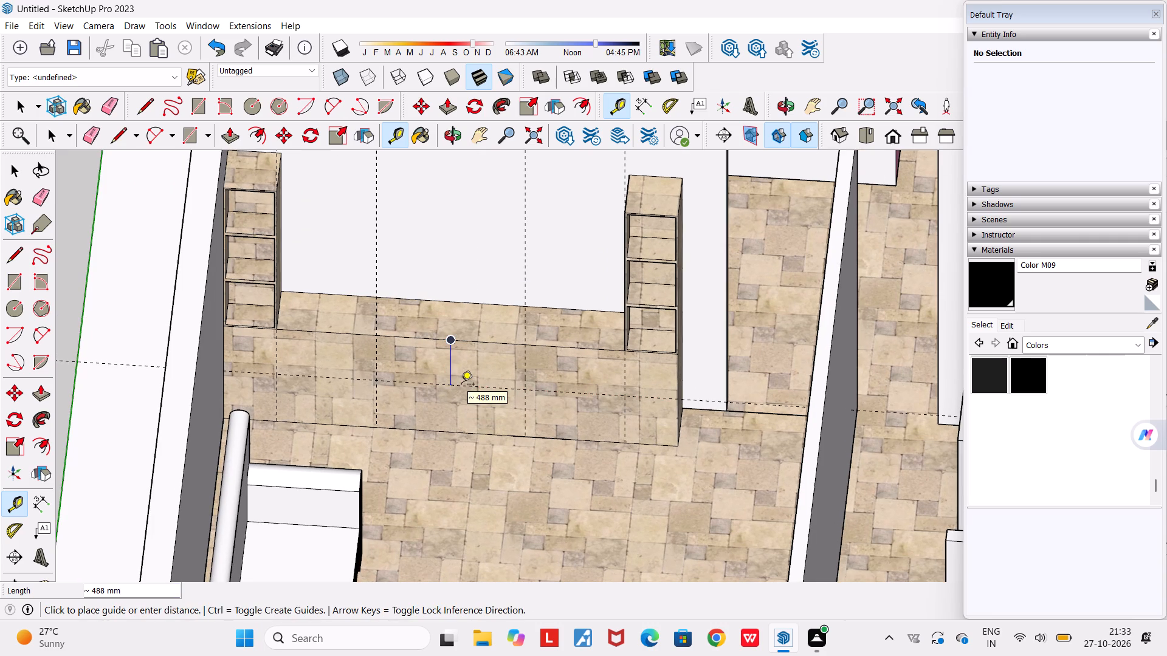
pyautogui.write('450')
pyautogui.press('Return')
pyautogui.press('space')
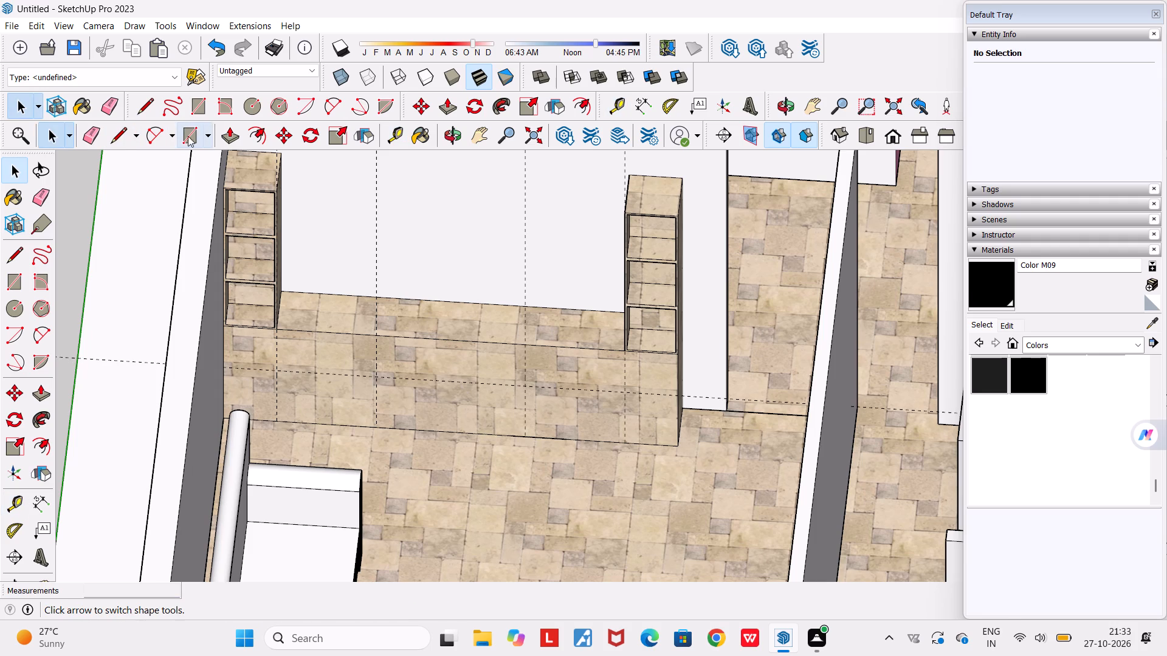
# Draw two adjacent full-height rectangles on the base's front from the outer wall along the guides, 1000 × 401 mm and 1000 × 750 mm.
pyautogui.click(199, 105)
pyautogui.scroll(3, 238, 386)
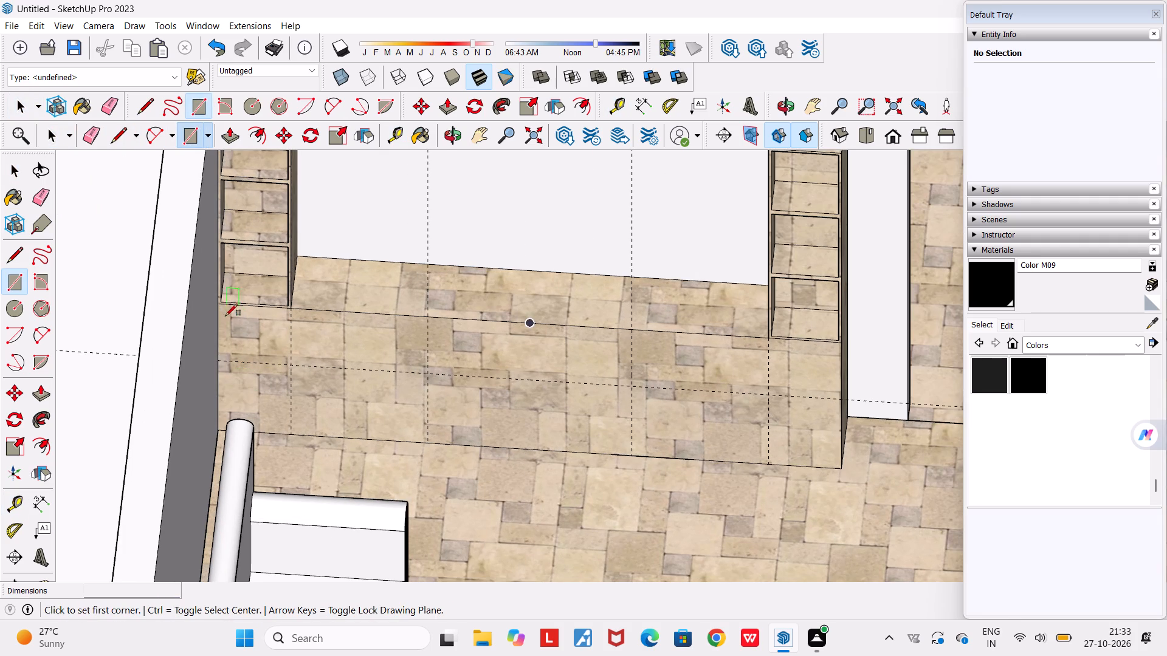
pyautogui.click(218, 306)
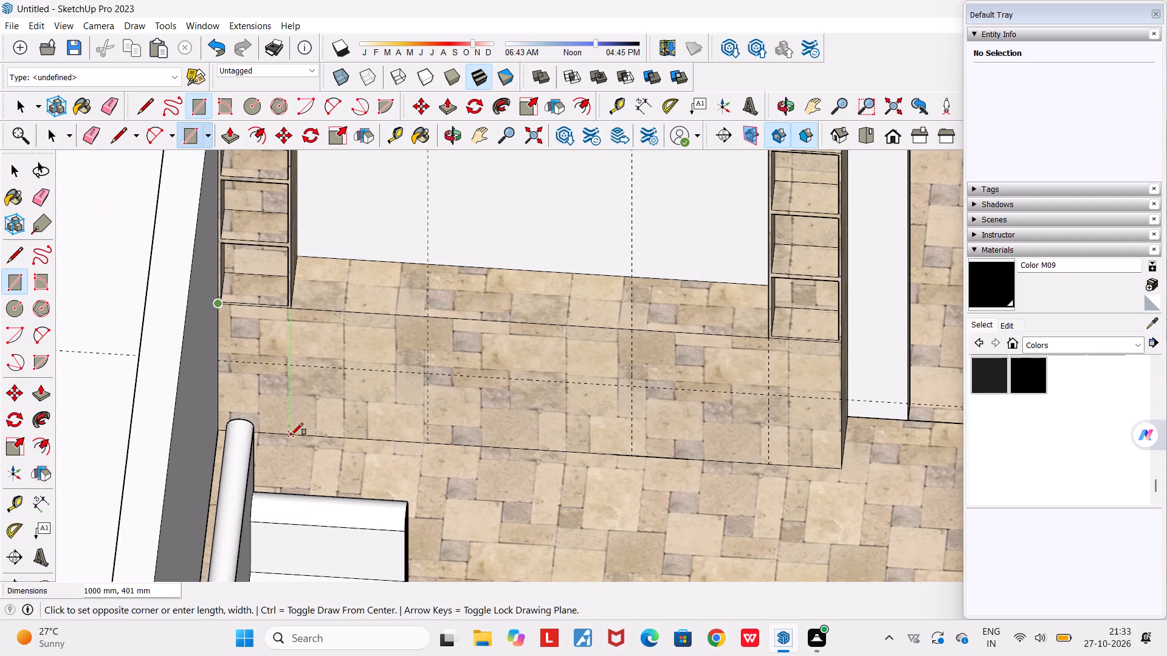
pyautogui.click(291, 435)
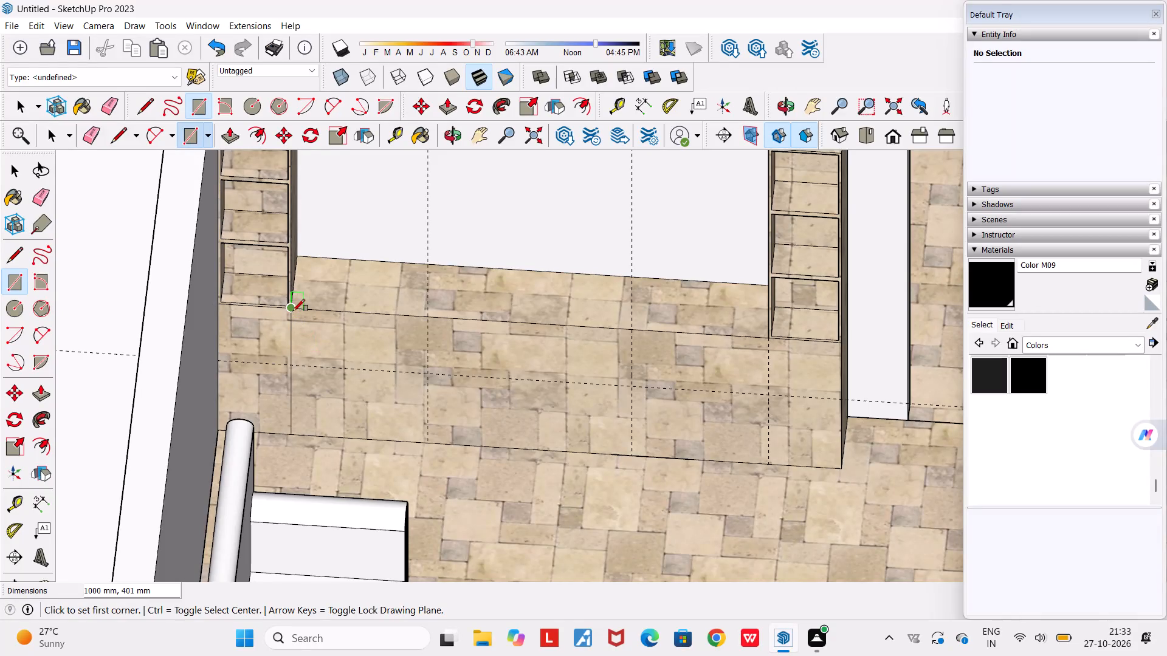
pyautogui.click(293, 310)
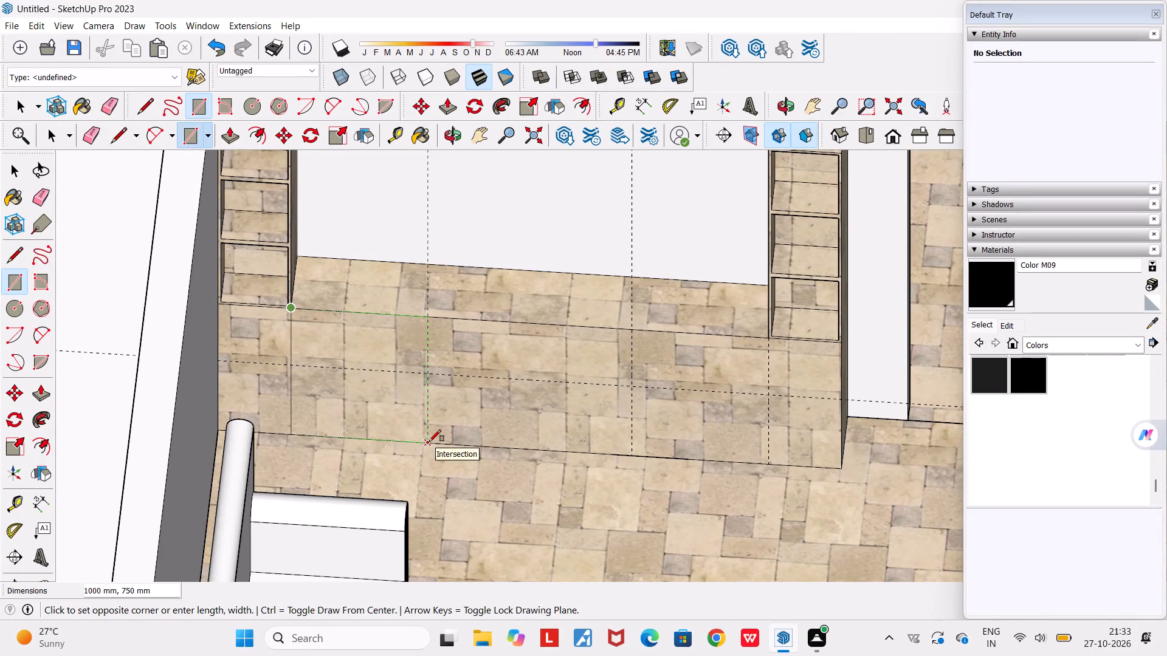
pyautogui.click(429, 440)
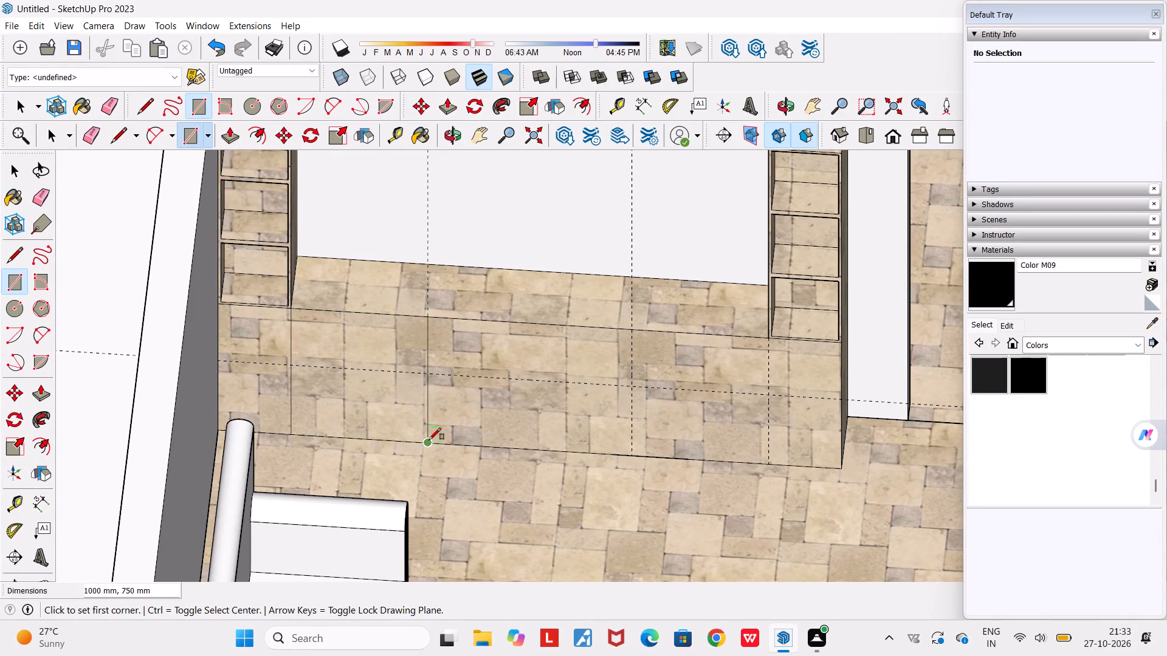
# Draw a 1000 × 399 mm rectangle at the base's free end and an adjoining full-height one reaching the next vertical guide.
pyautogui.scroll(-3, 433, 442)
pyautogui.scroll(3, 730, 403)
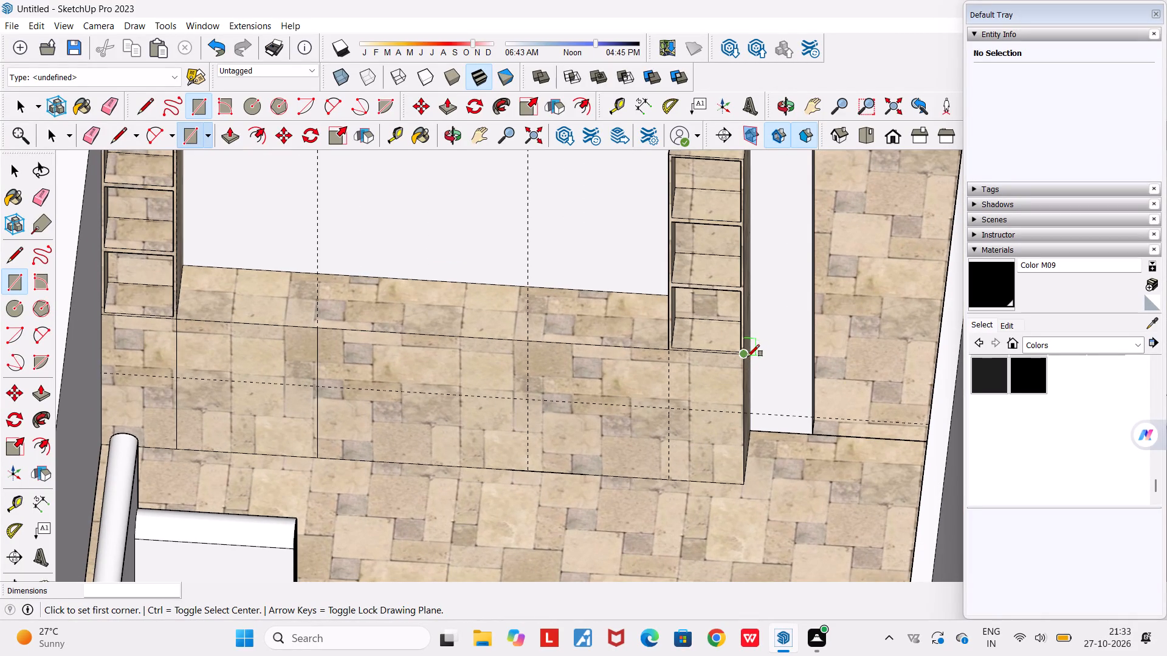
pyautogui.click(745, 357)
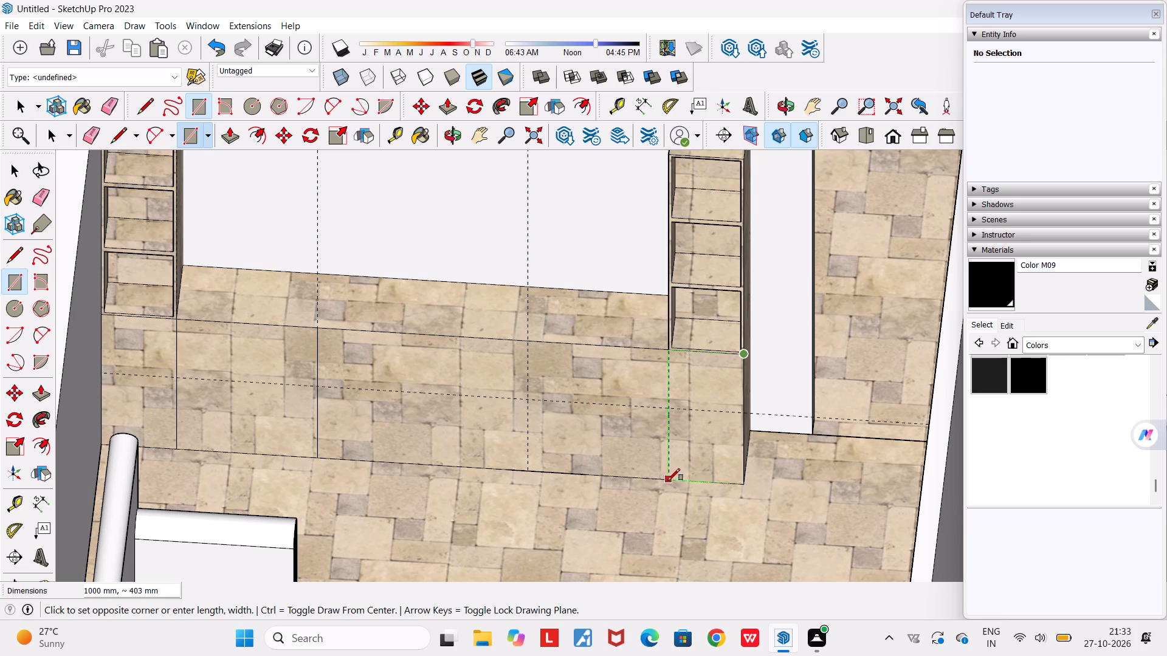
pyautogui.scroll(5, 667, 479)
pyautogui.click(667, 479)
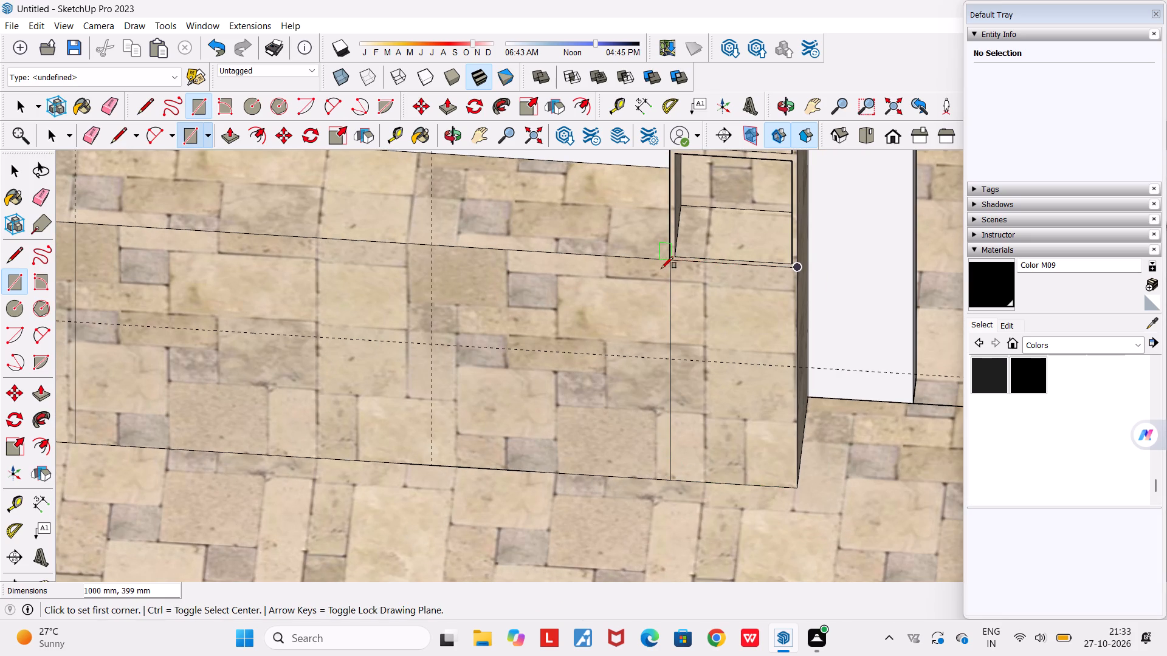
pyautogui.click(669, 260)
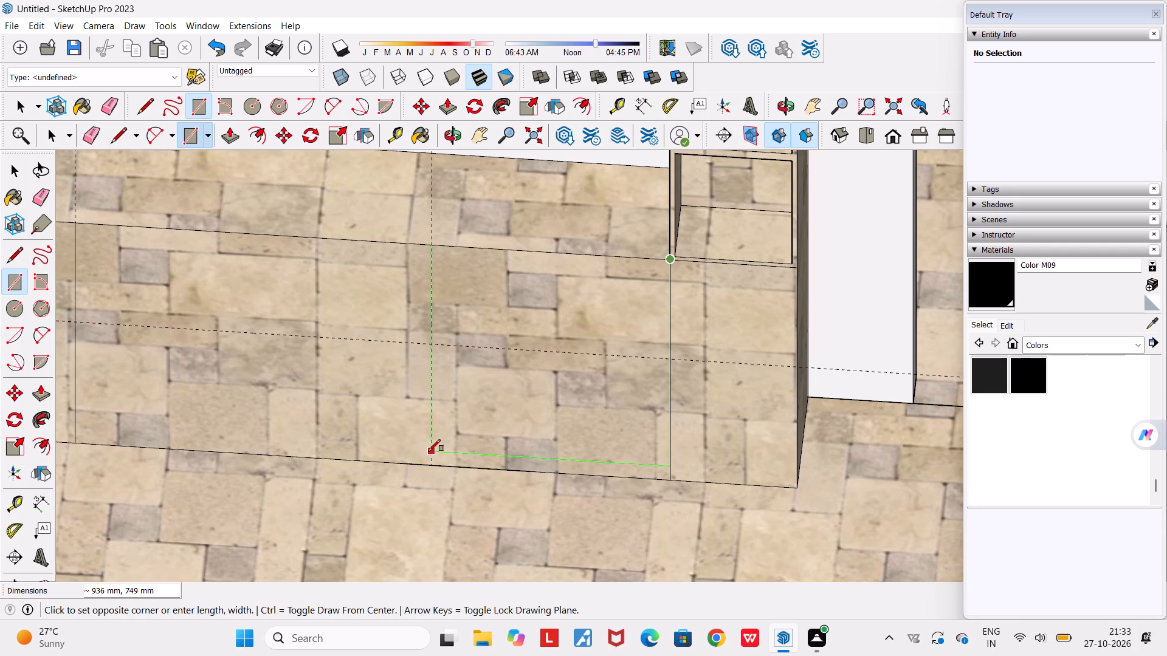
pyautogui.scroll(-2, 429, 451)
pyautogui.click(429, 461)
pyautogui.scroll(-2, 429, 460)
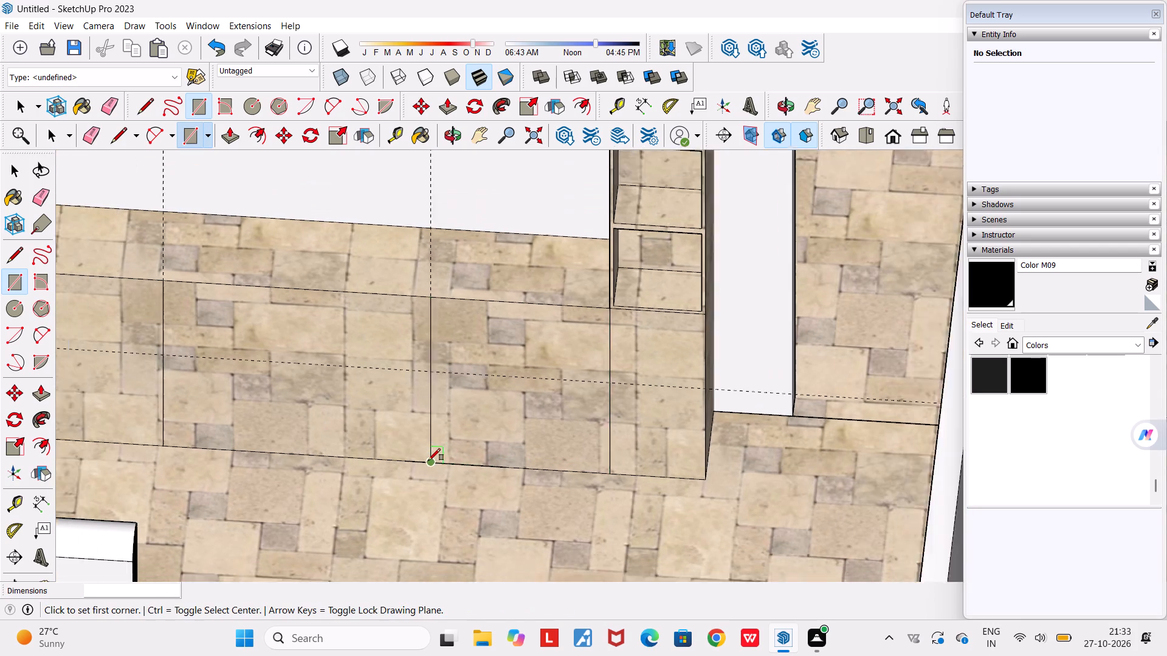
# Draw a dividing line across the base's middle section along the horizontal guide, between the two inner vertical lines.
pyautogui.scroll(-3, 429, 460)
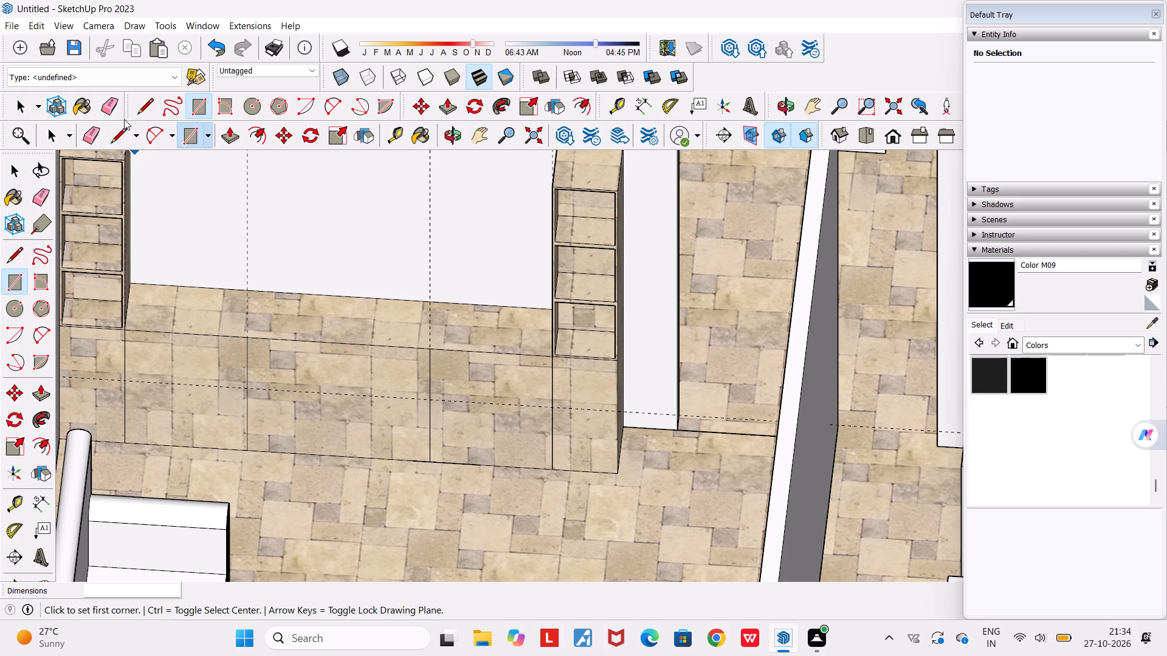
pyautogui.click(141, 107)
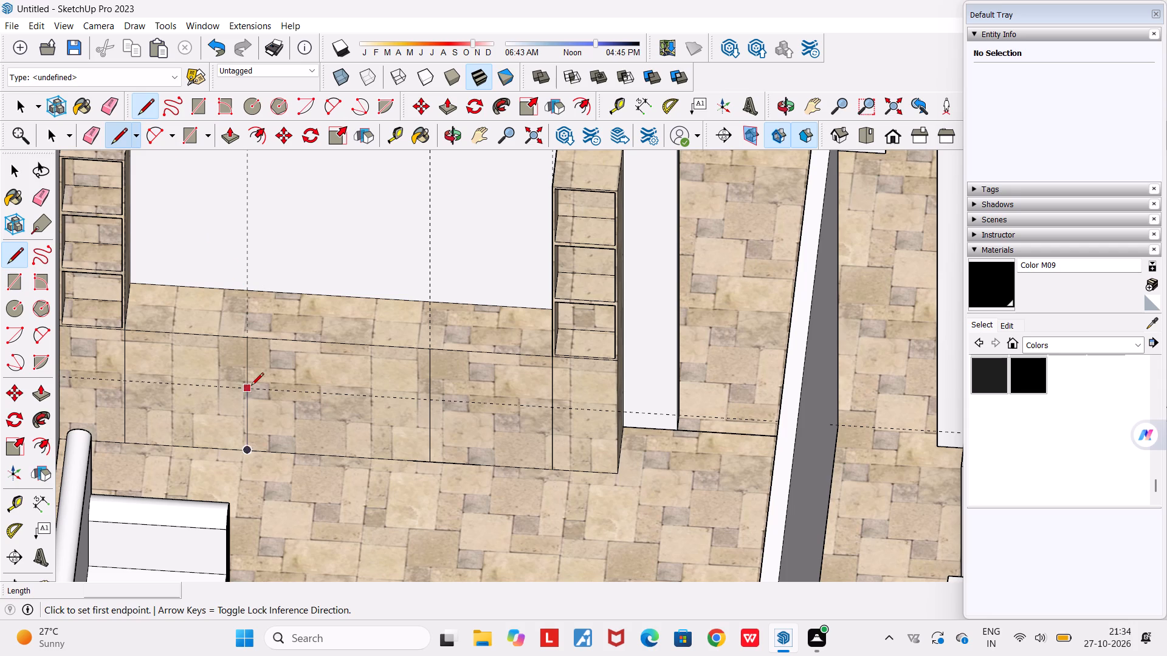
pyautogui.click(251, 386)
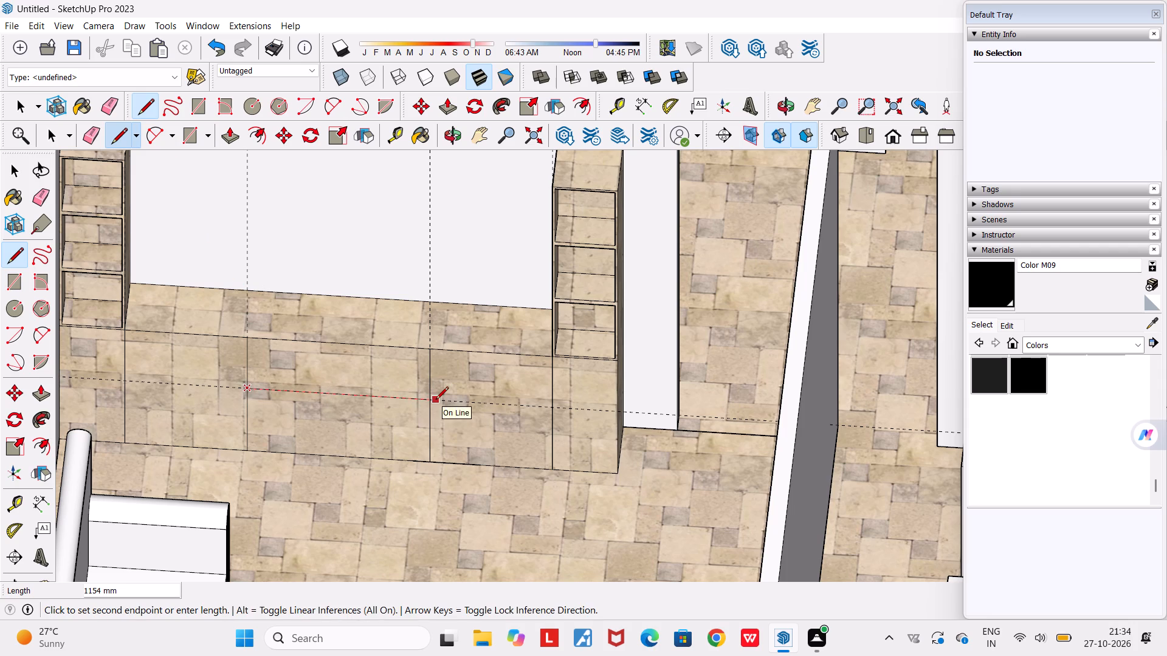
pyautogui.click(430, 400)
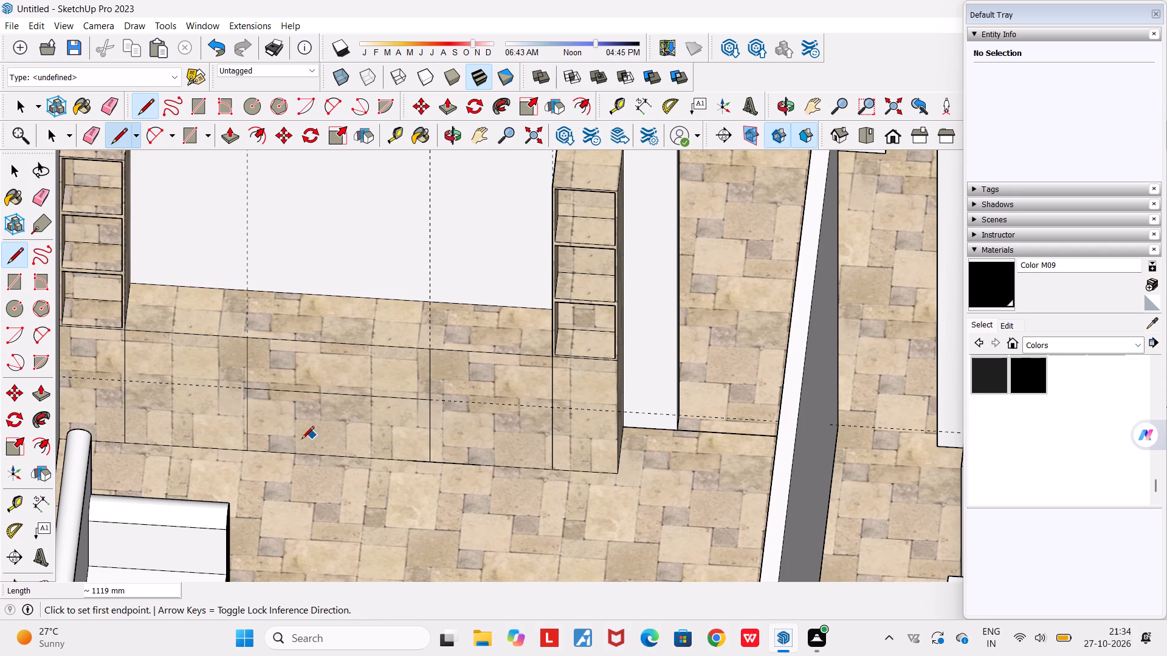
pyautogui.scroll(-3, 295, 440)
pyautogui.press('space')
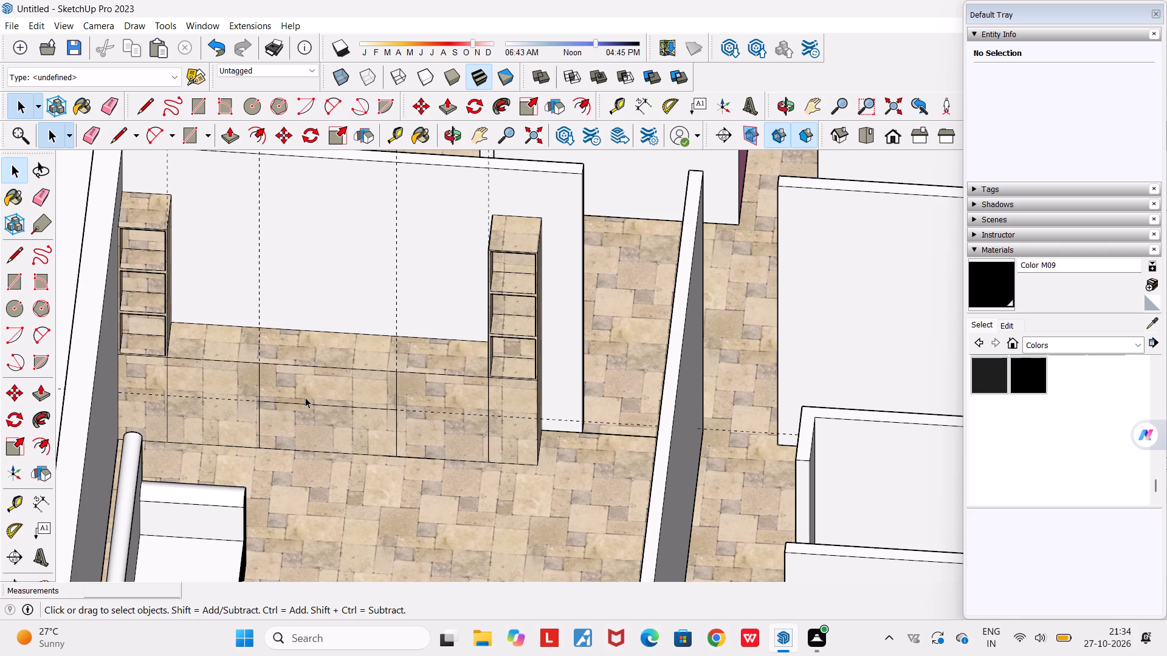
pyautogui.press('Return')
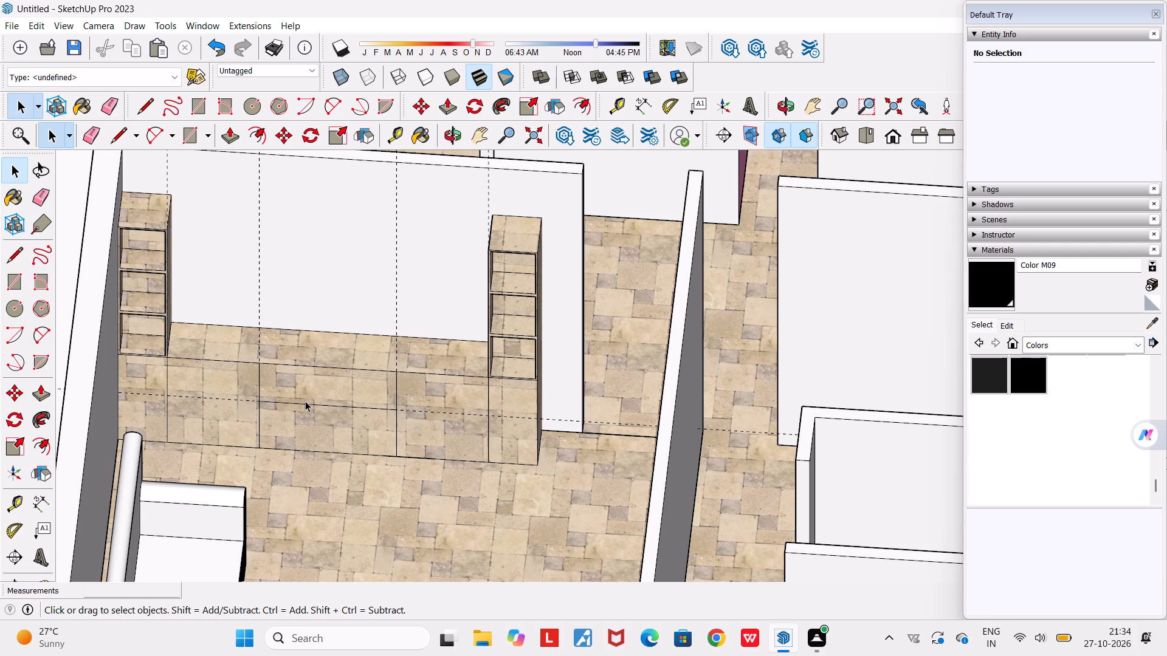
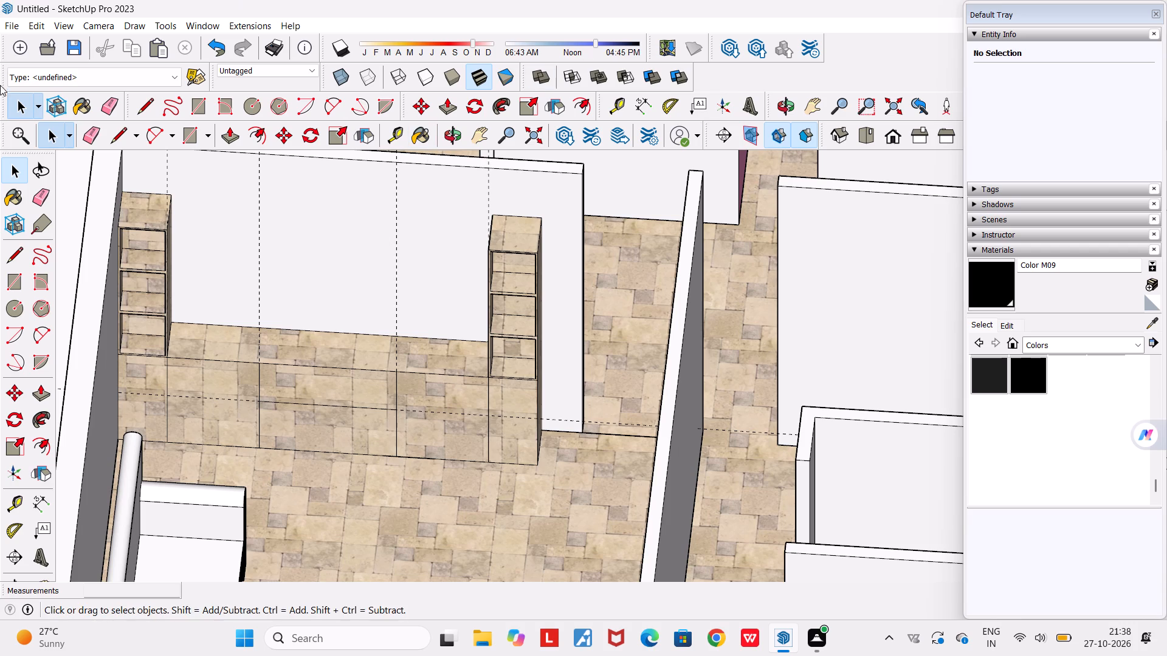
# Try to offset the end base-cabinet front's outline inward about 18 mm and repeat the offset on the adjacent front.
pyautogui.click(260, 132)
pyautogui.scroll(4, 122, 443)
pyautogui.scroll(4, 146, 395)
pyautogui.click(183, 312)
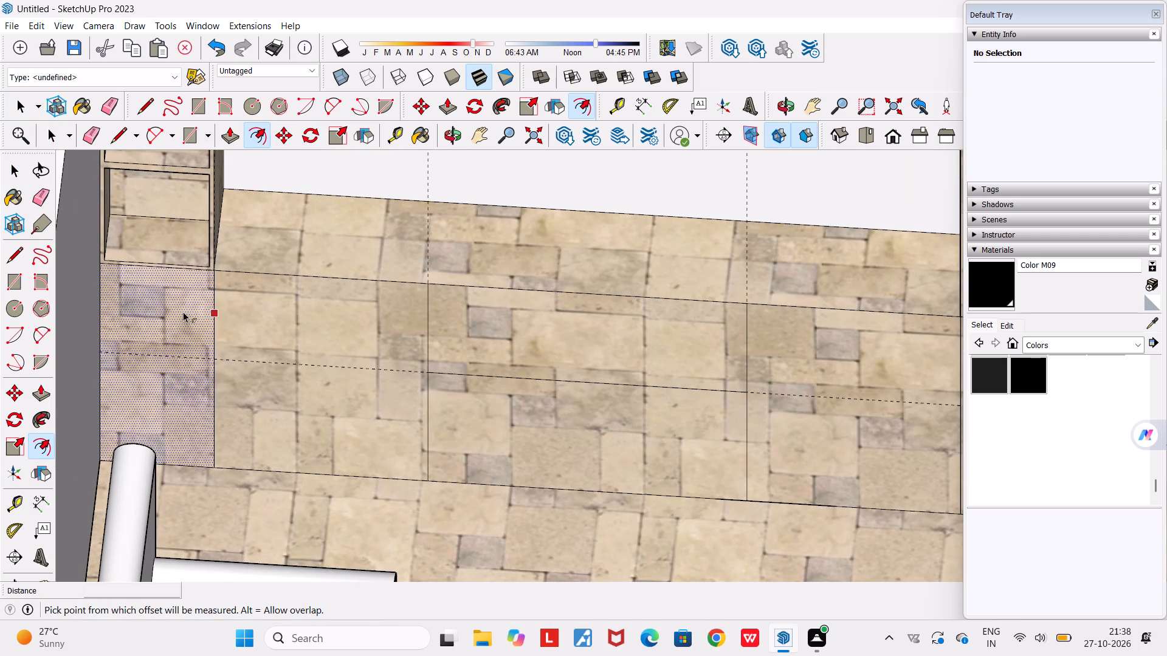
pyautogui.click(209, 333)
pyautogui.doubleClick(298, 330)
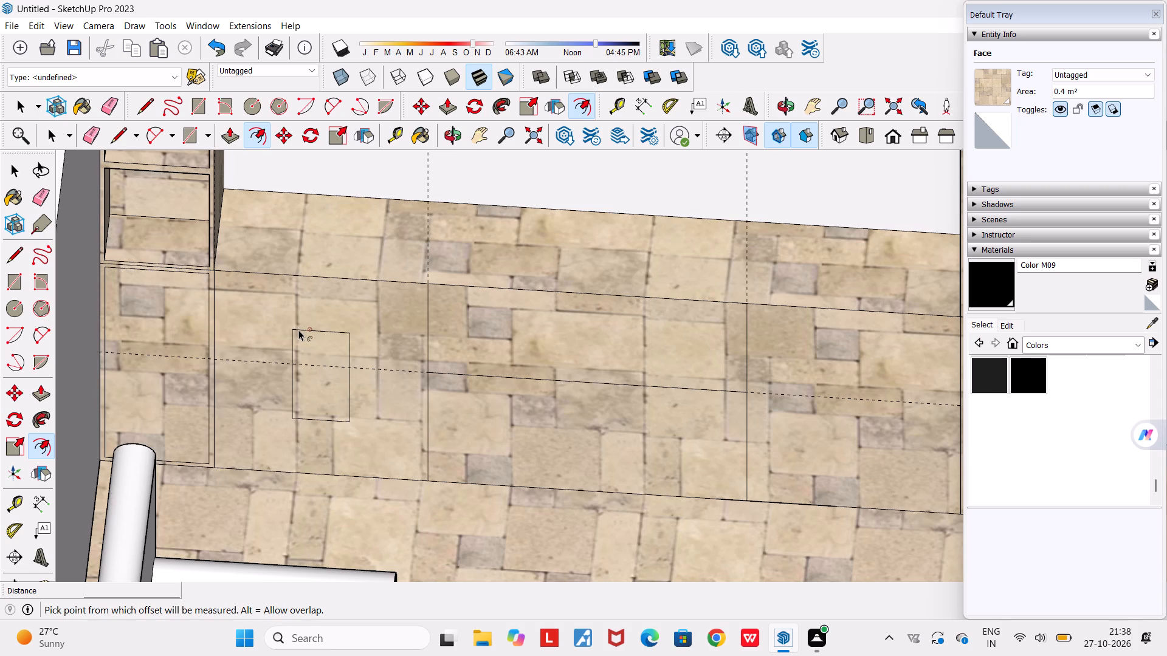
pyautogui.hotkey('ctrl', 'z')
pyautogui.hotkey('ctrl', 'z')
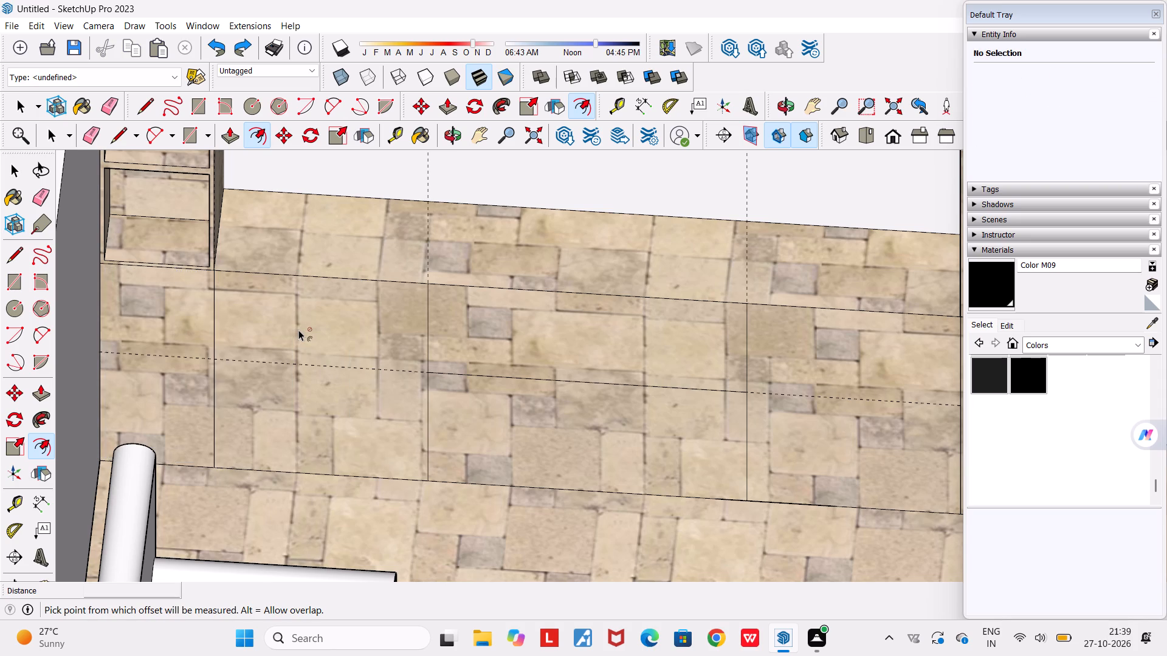
# Offset the outline of the base-cabinet front nearest the sofa inward about 18 mm and repeat it on the adjacent front.
pyautogui.click(201, 313)
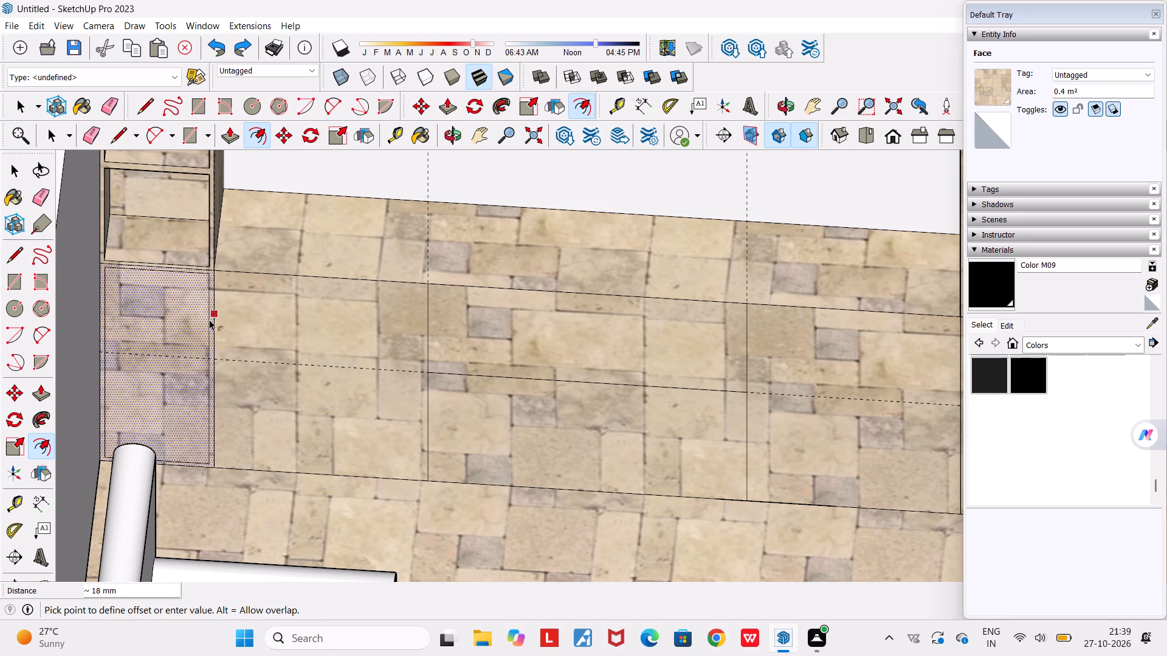
pyautogui.click(209, 319)
pyautogui.doubleClick(312, 323)
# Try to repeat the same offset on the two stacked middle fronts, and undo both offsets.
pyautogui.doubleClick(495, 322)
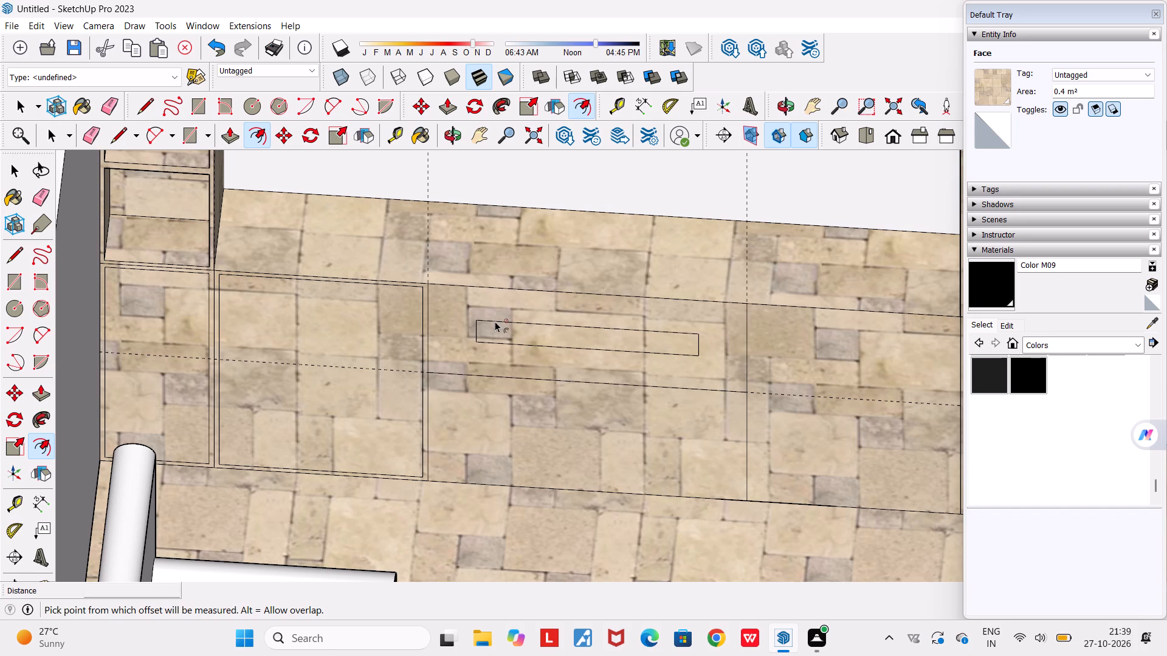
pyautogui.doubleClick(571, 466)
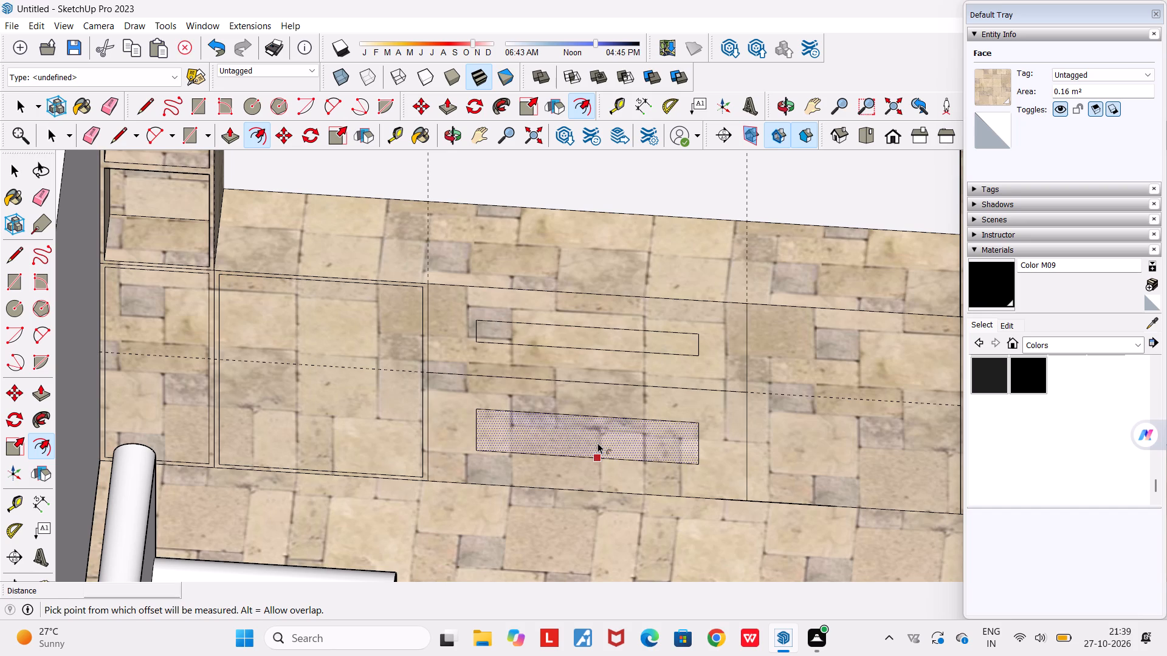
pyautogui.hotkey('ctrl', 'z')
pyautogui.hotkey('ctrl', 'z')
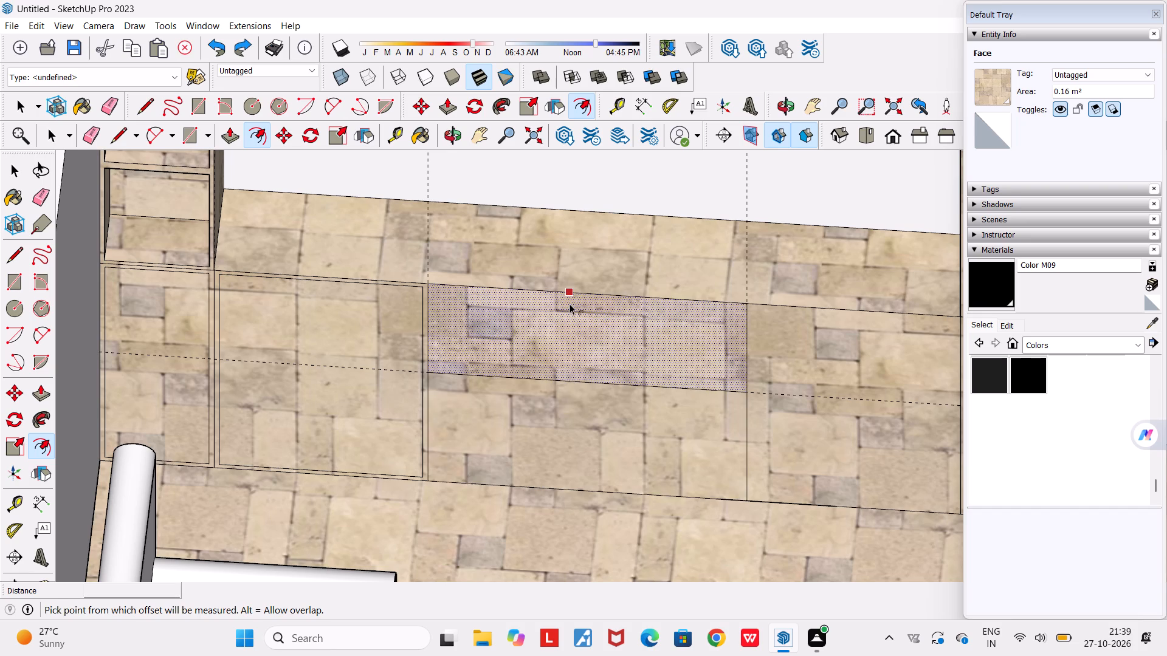
# Offset the upper middle front's outline inward about 19 mm and repeat the offset on the lower middle front.
pyautogui.click(570, 304)
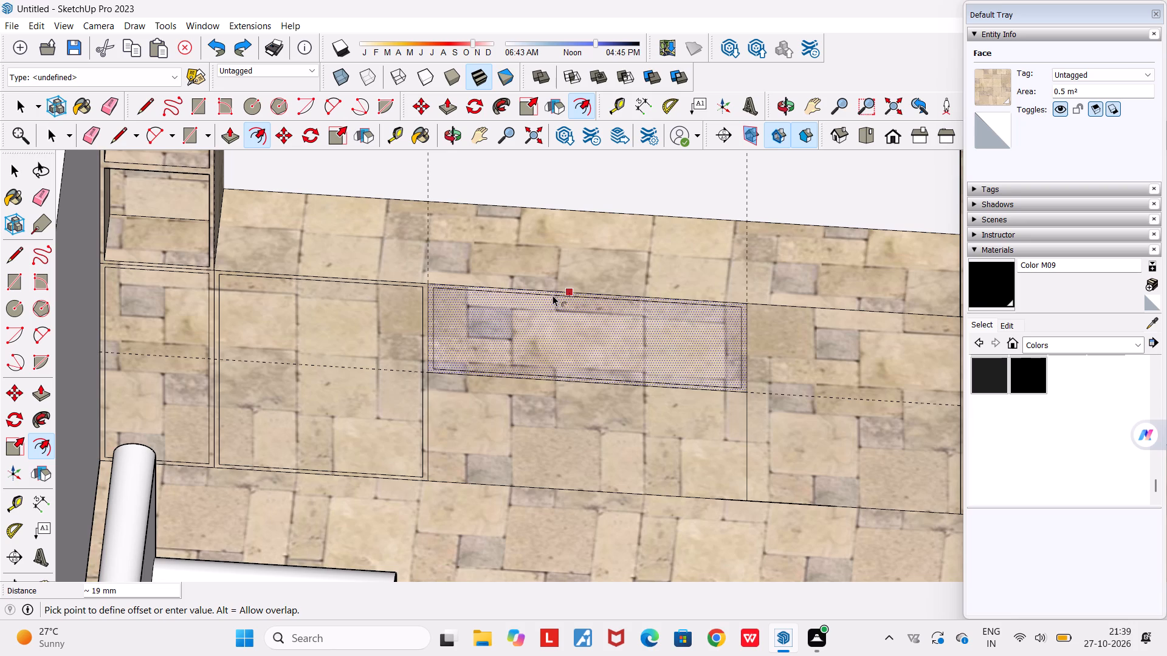
pyautogui.click(553, 295)
pyautogui.doubleClick(568, 426)
# Offset a narrow inner frame on the wide front beyond the stacked pair and repeat it on the far end front.
pyautogui.scroll(-5, 568, 426)
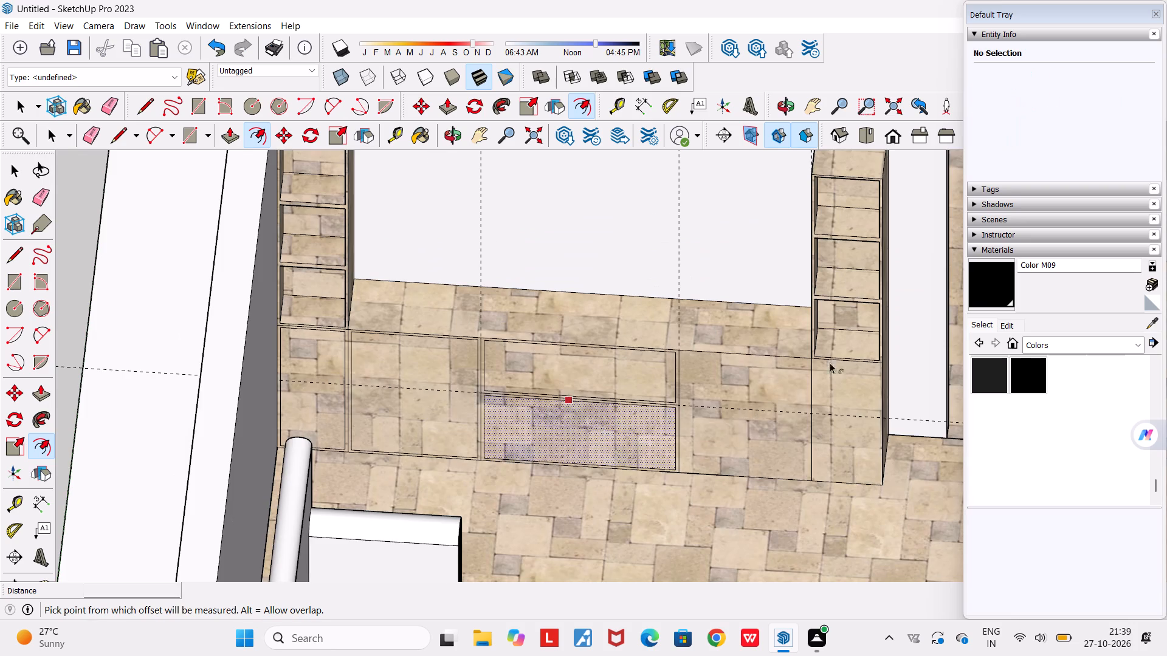
pyautogui.scroll(3, 791, 381)
pyautogui.click(790, 381)
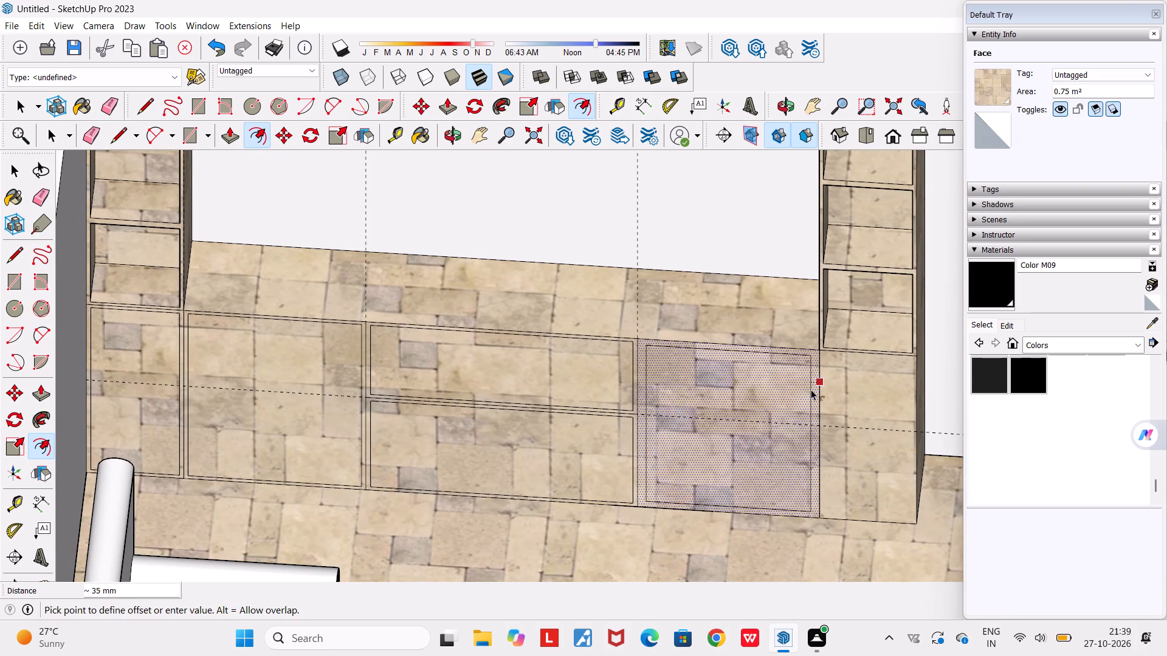
pyautogui.click(814, 393)
pyautogui.doubleClick(842, 386)
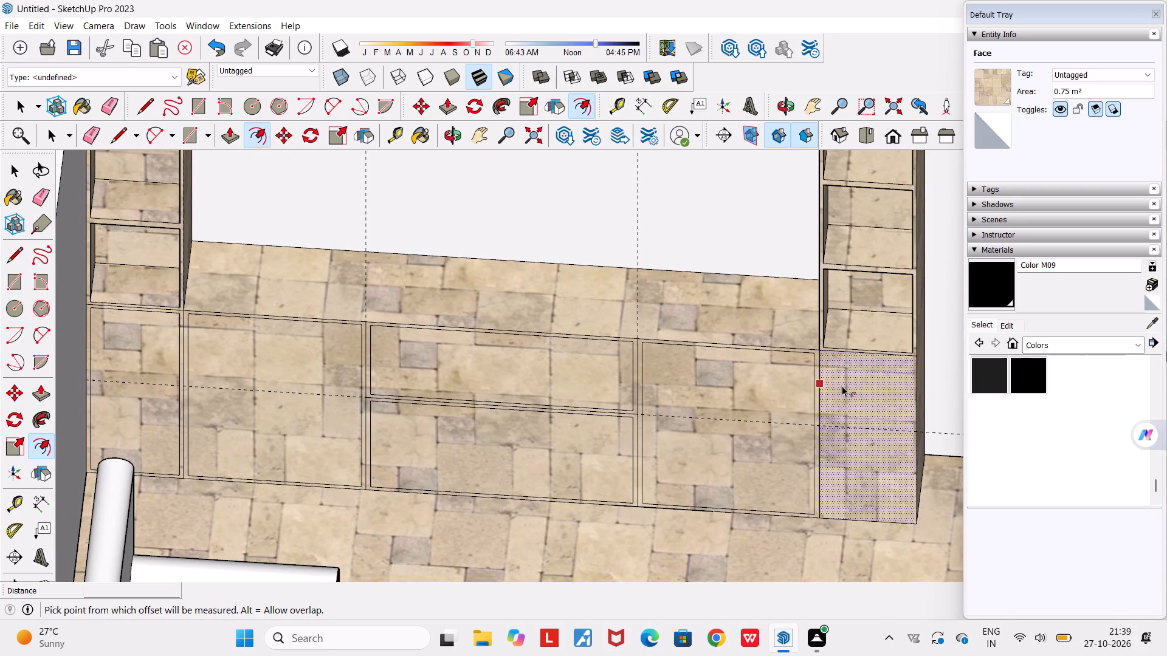
pyautogui.scroll(-8, 842, 386)
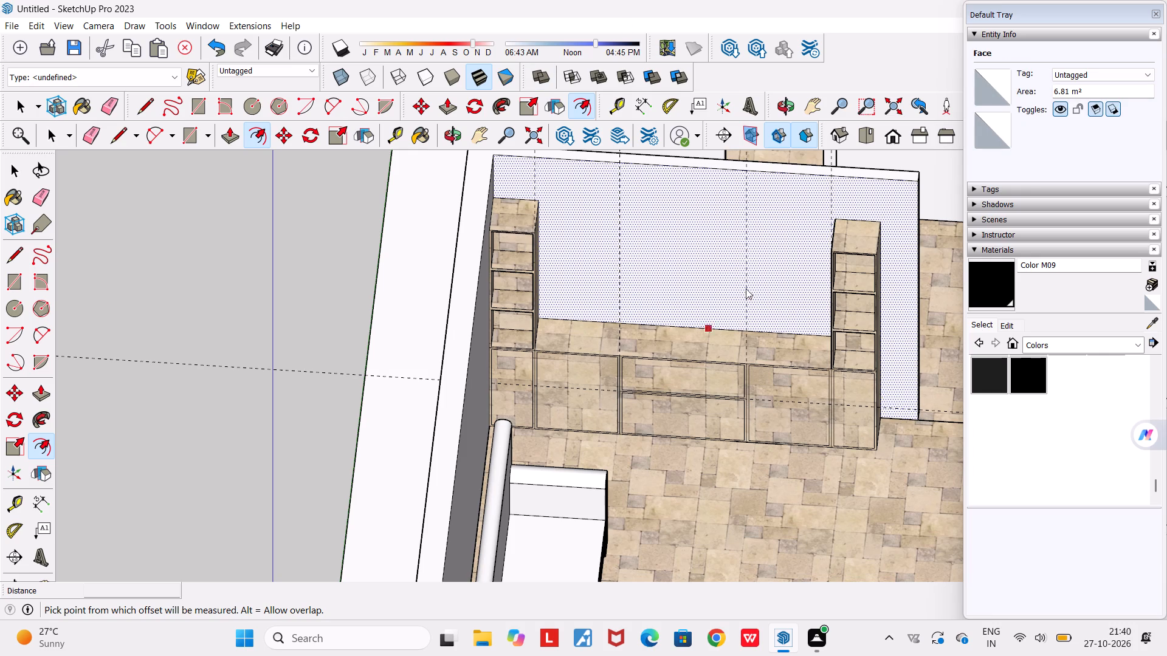
# Examine the offset frames across the base-cabinet fronts from closer and straighter views.
pyautogui.press('space')
pyautogui.scroll(3, 622, 413)
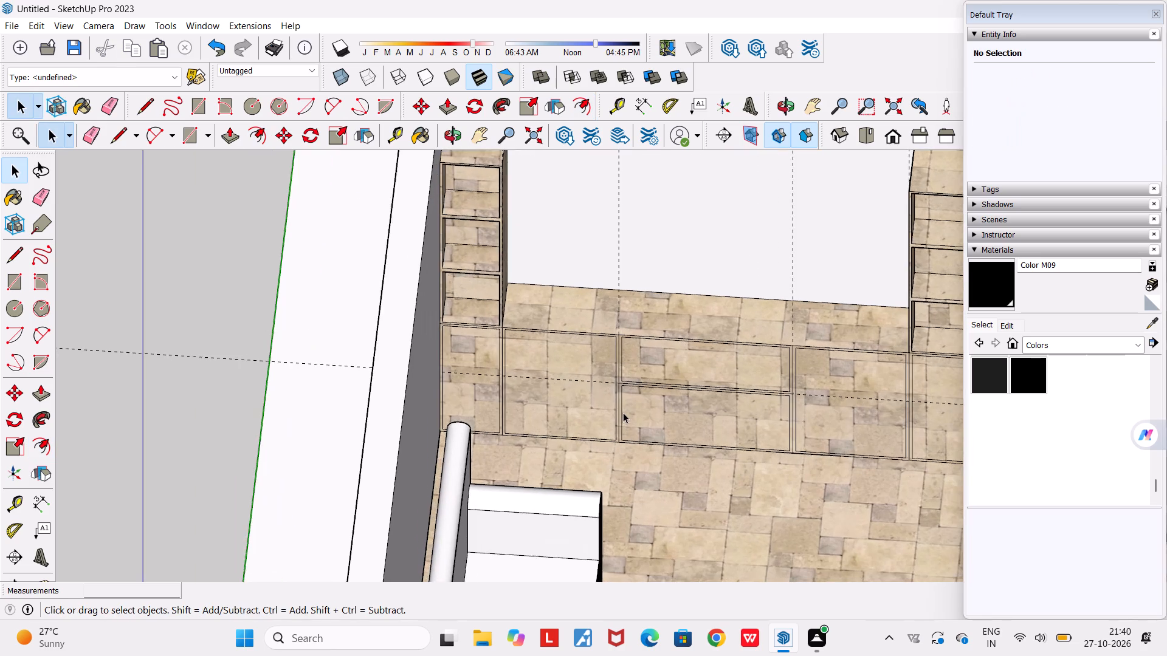
pyautogui.scroll(2, 749, 406)
pyautogui.scroll(-8, 749, 404)
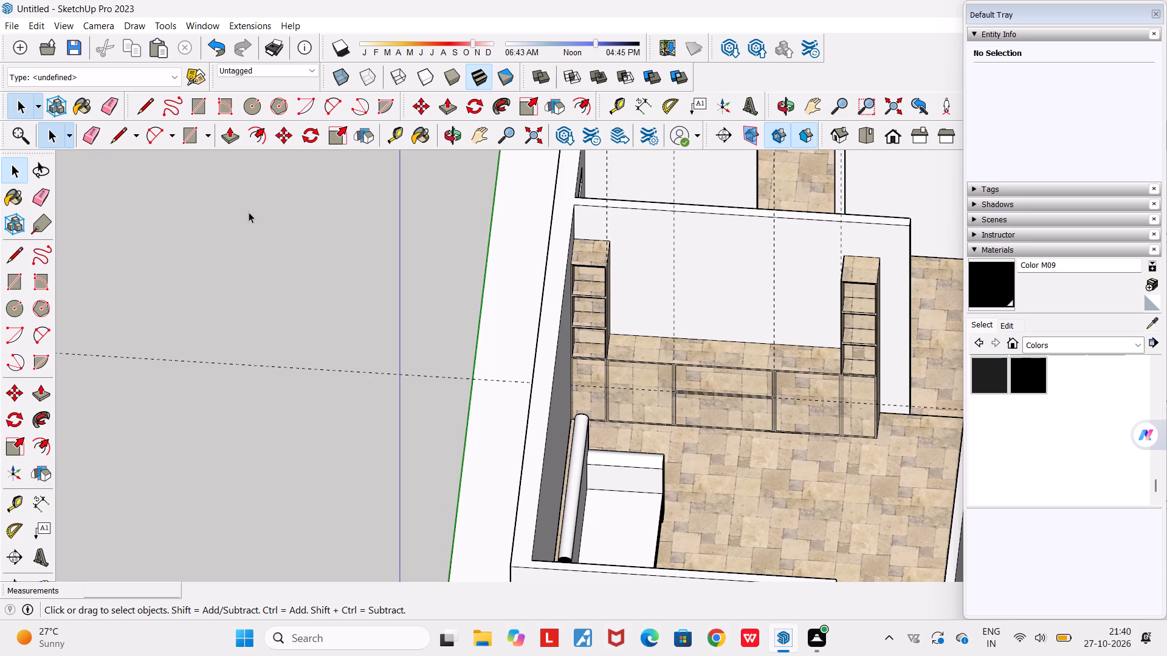
pyautogui.press('h')
pyautogui.moveTo(618, 235); pyautogui.dragTo(328, 235)
pyautogui.moveTo(512, 372); pyautogui.dragTo(546, 366, button='middle')
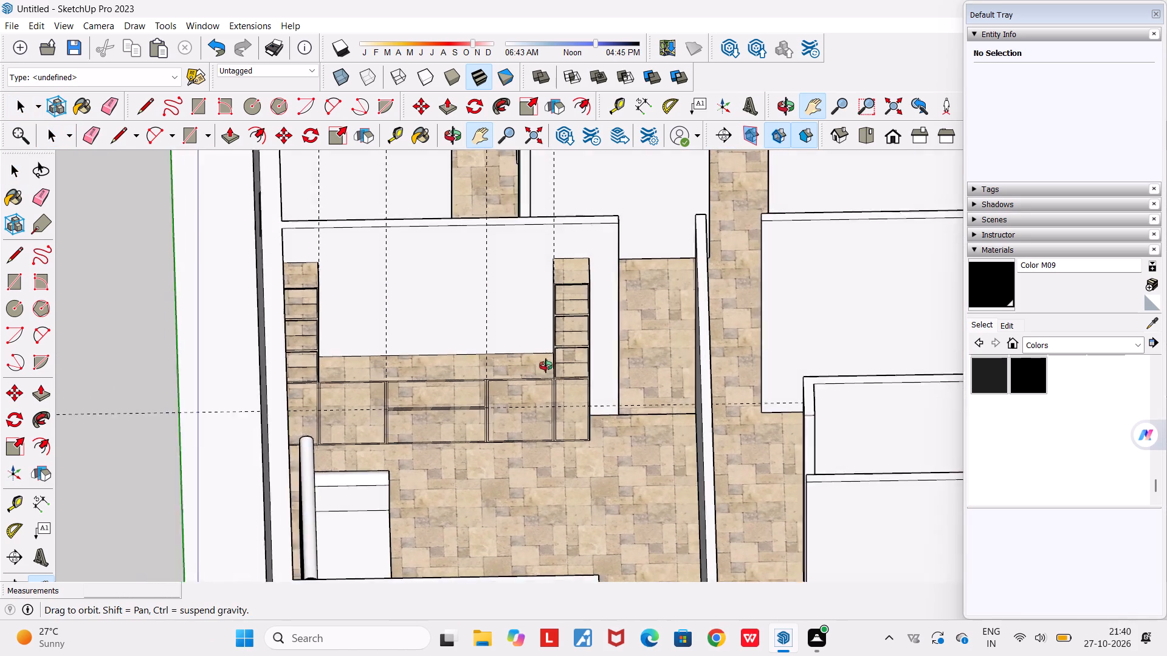
pyautogui.moveTo(546, 366); pyautogui.dragTo(542, 364, button='middle')
pyautogui.scroll(4, 308, 422)
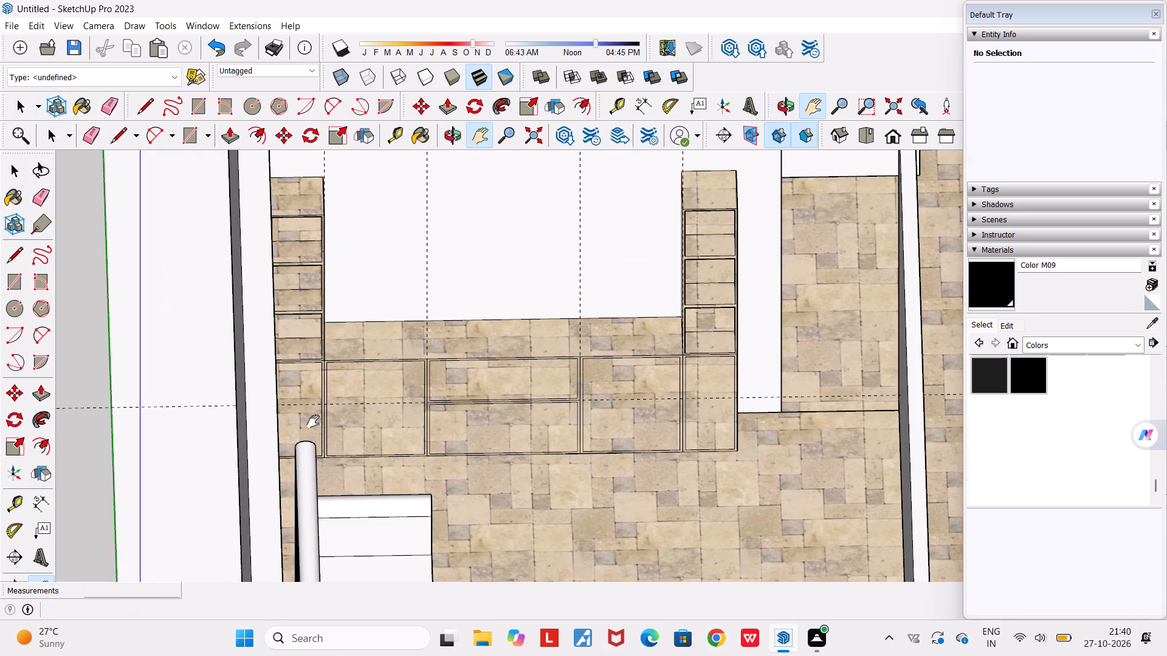
# Erase the shared centre lines between the first three cabinet bays and between the stacked middle fronts, including the overlapping guides.
pyautogui.moveTo(314, 422); pyautogui.dragTo(269, 436, button='middle')
pyautogui.scroll(5, 286, 379)
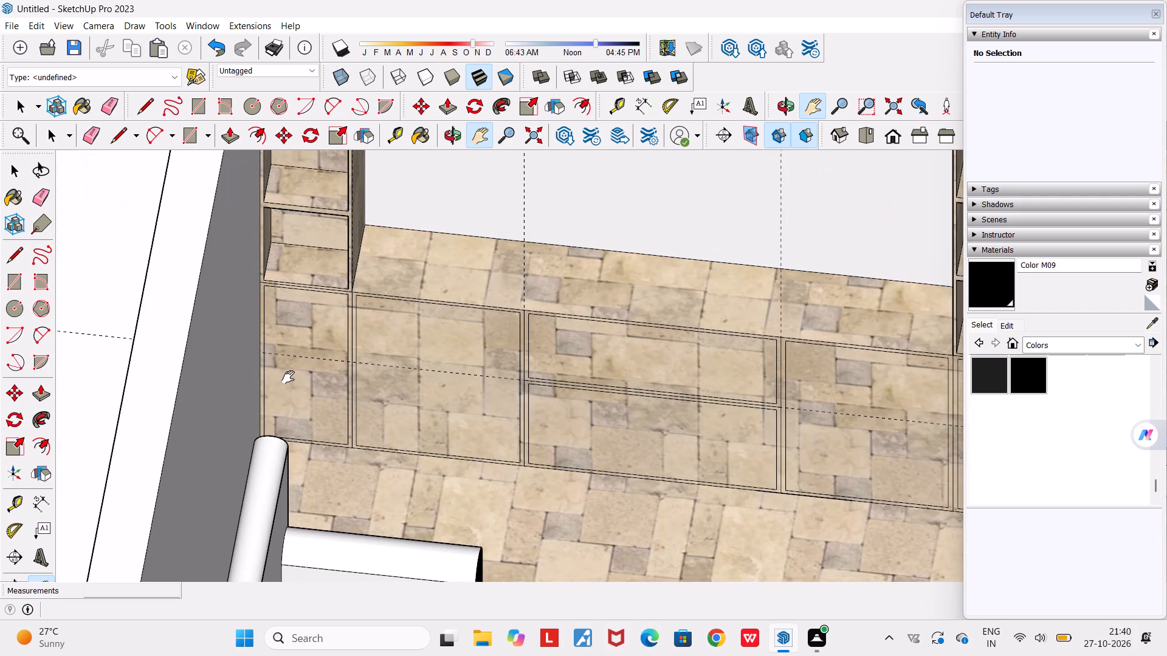
pyautogui.scroll(2, 289, 377)
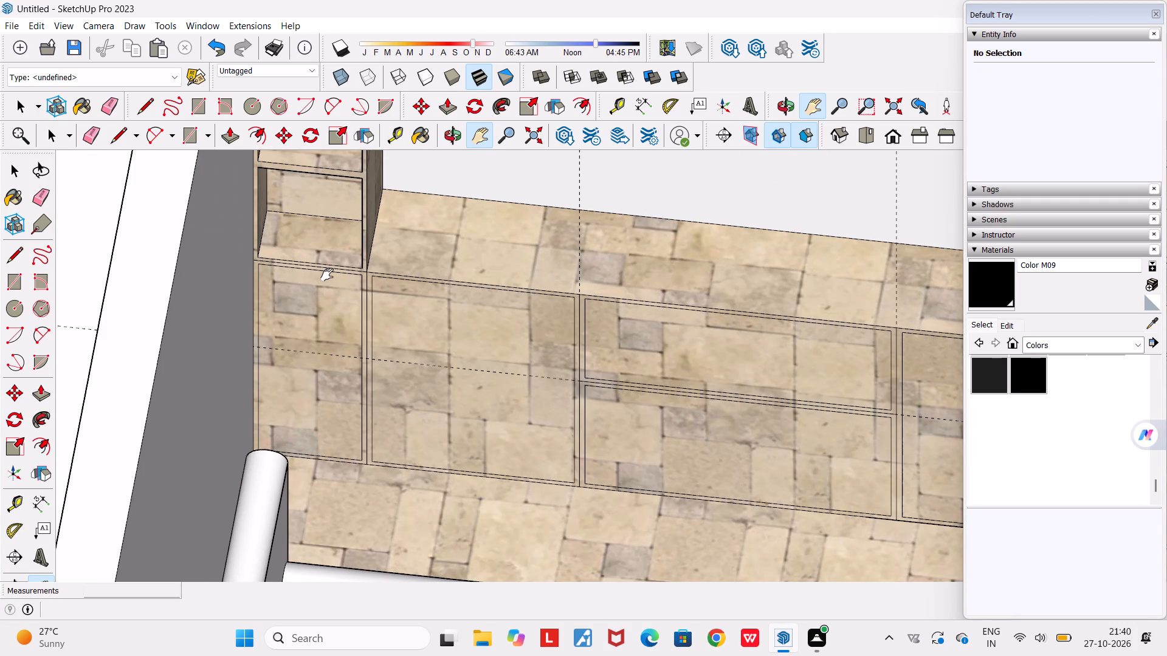
pyautogui.scroll(3, 327, 275)
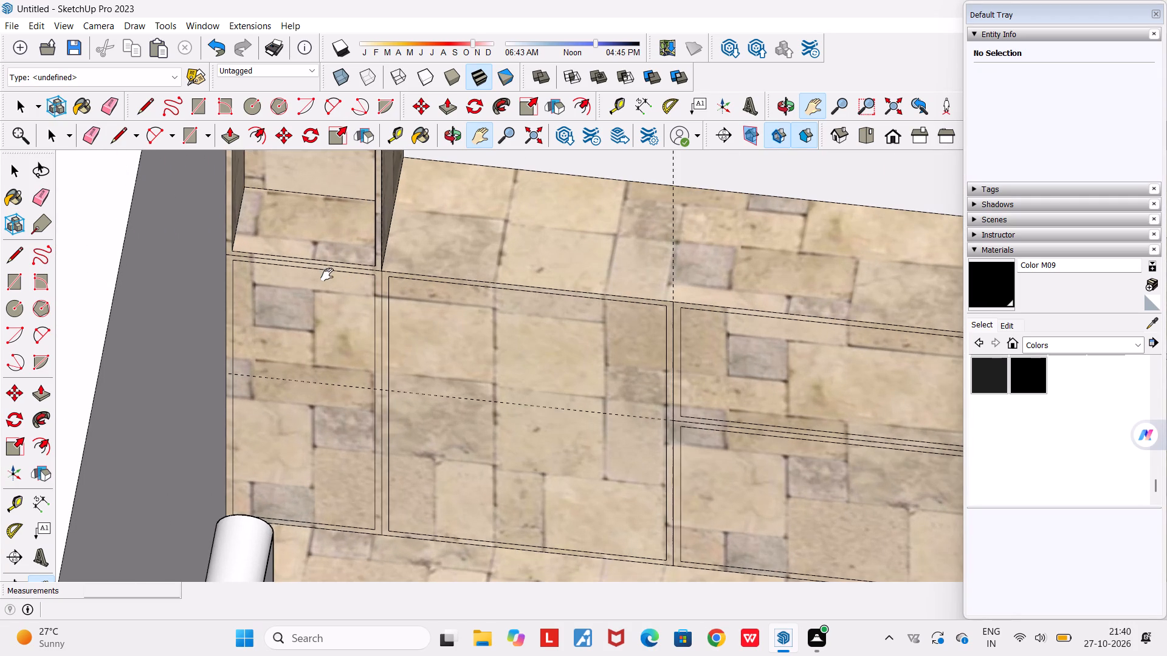
pyautogui.scroll(1, 327, 275)
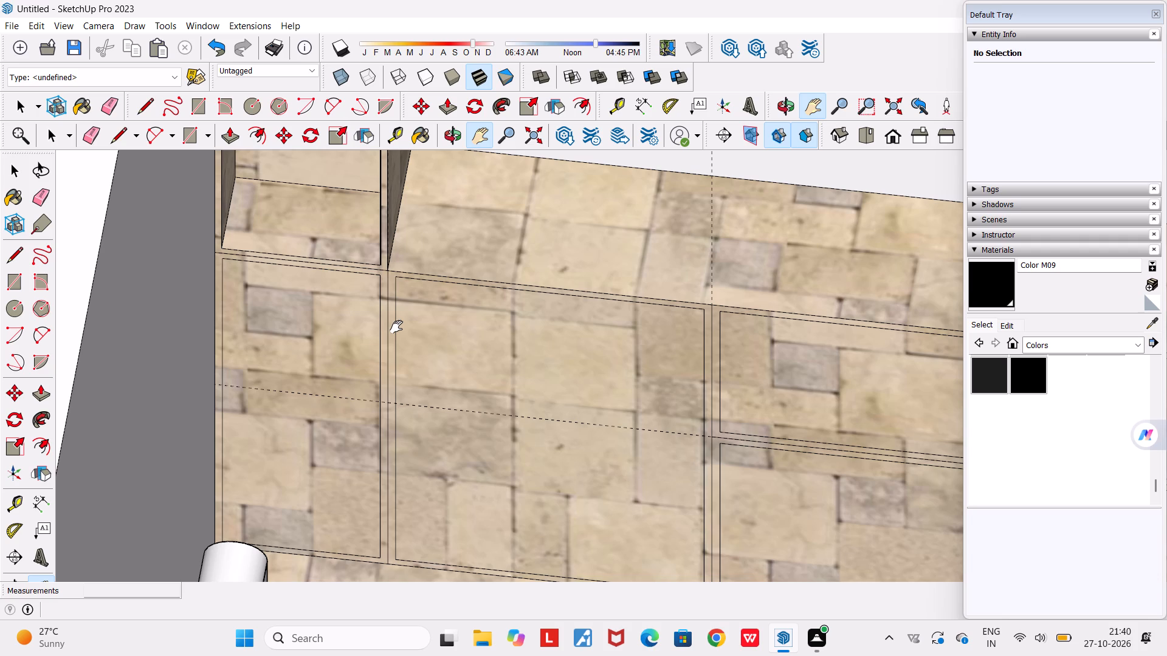
pyautogui.press('e')
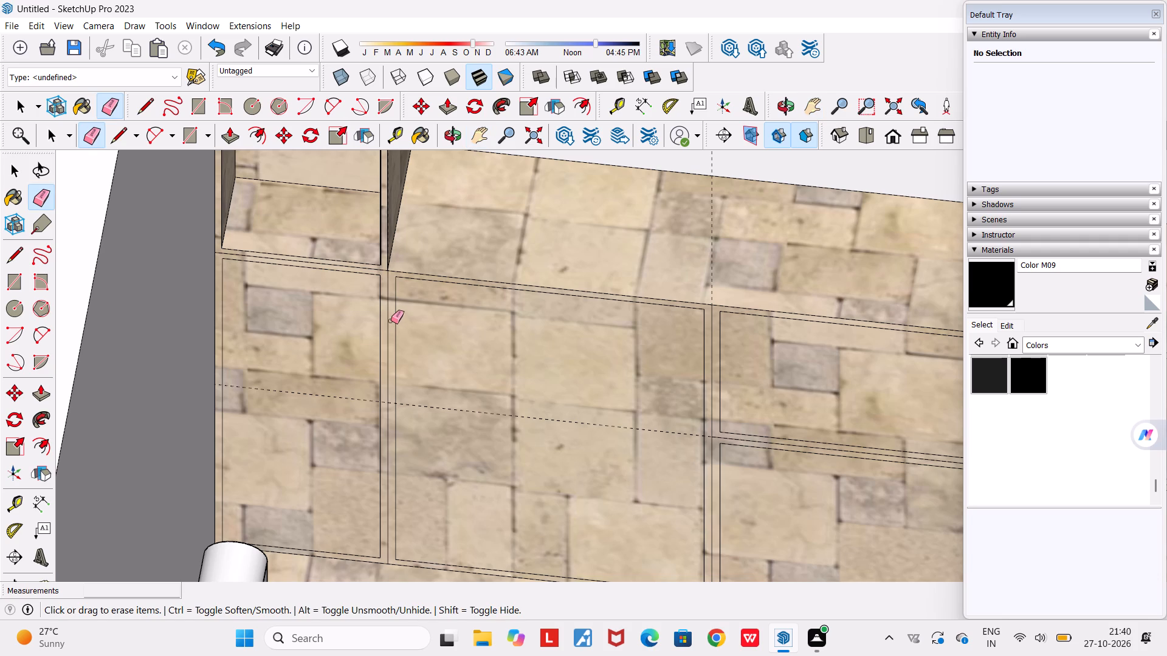
pyautogui.click(387, 318)
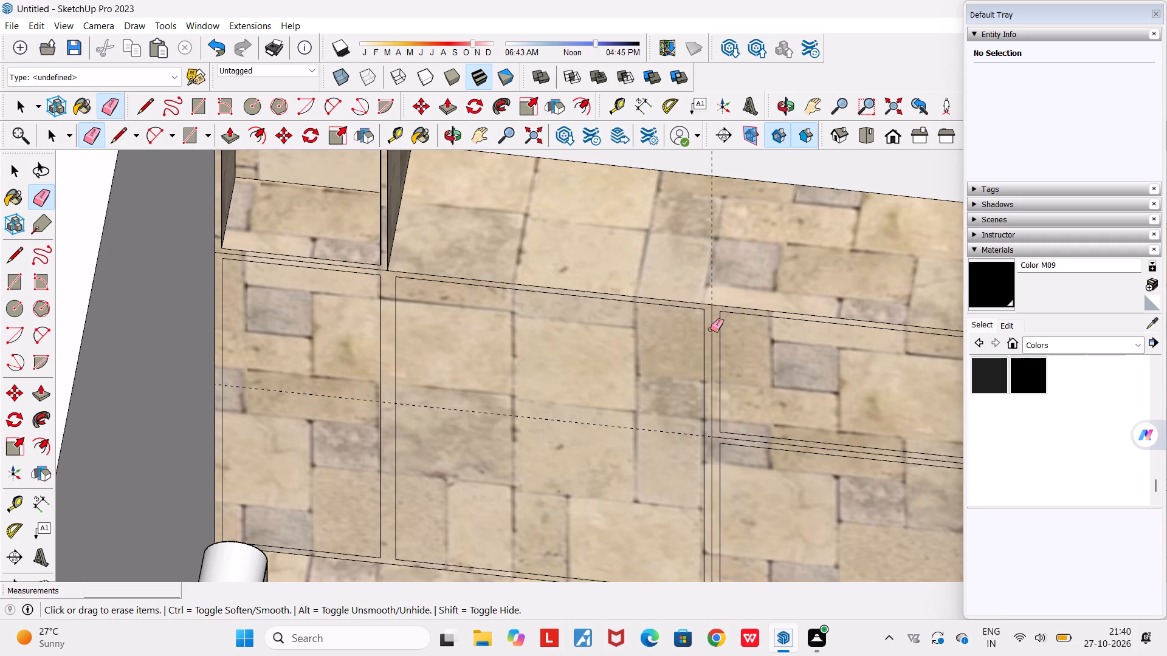
pyautogui.click(714, 330)
pyautogui.scroll(-6, 714, 330)
pyautogui.scroll(4, 726, 440)
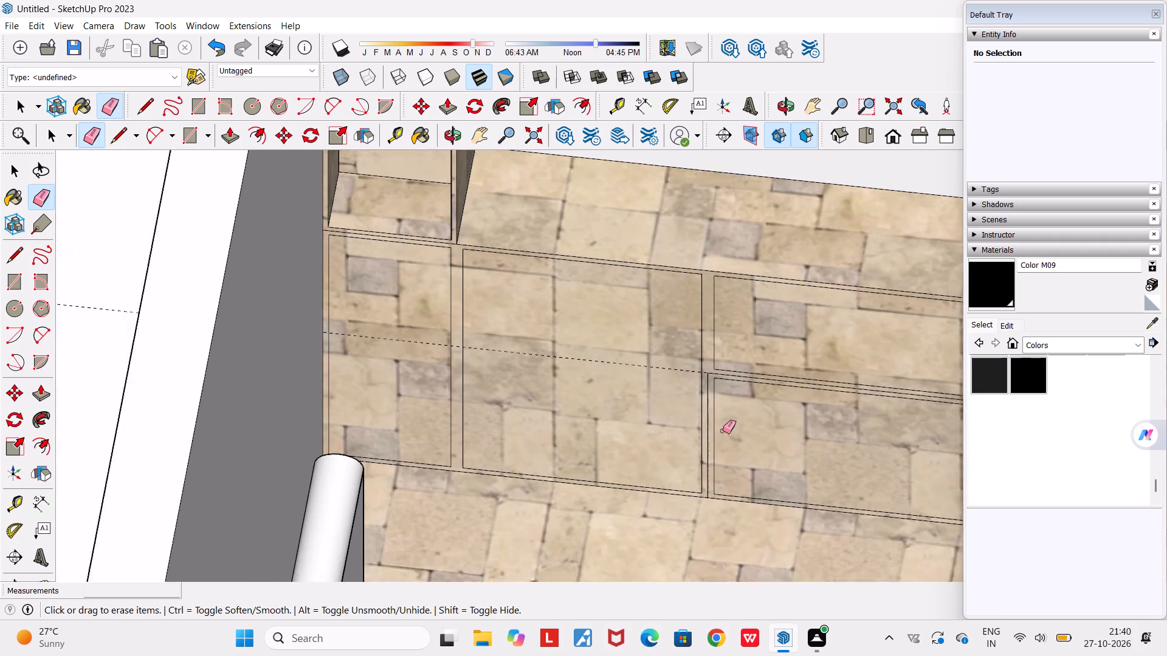
pyautogui.scroll(1, 723, 431)
pyautogui.click(706, 380)
pyautogui.click(708, 359)
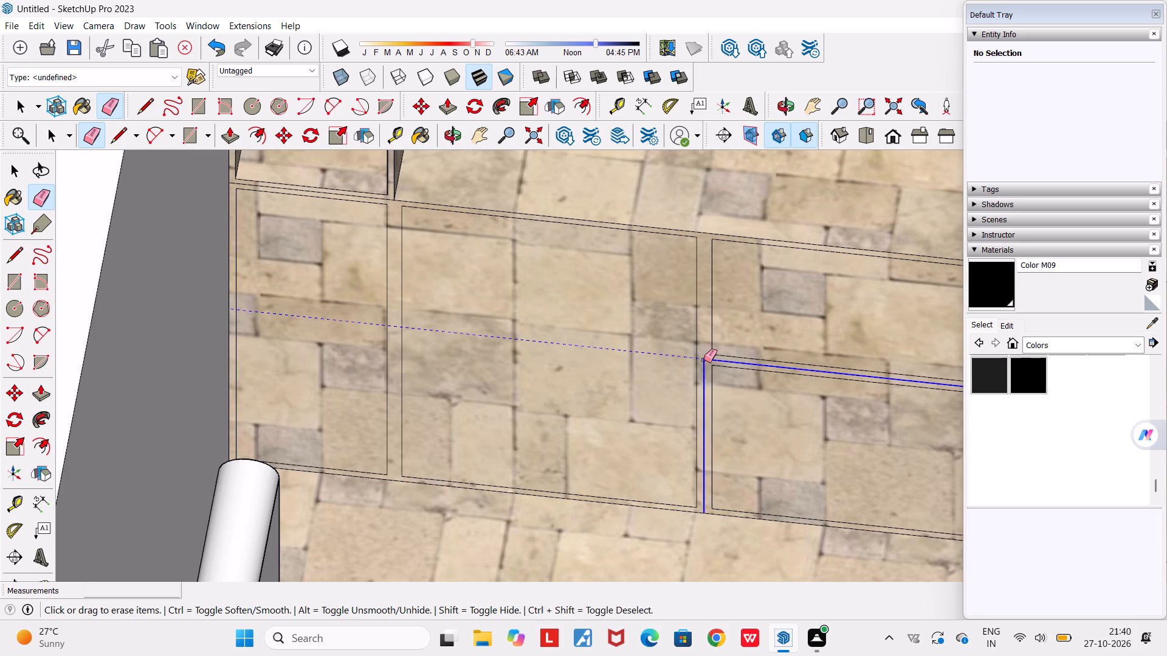
# Erase the shared centre lines on both sides of the wide front next to the far end front, including their guides.
pyautogui.scroll(-19, 705, 360)
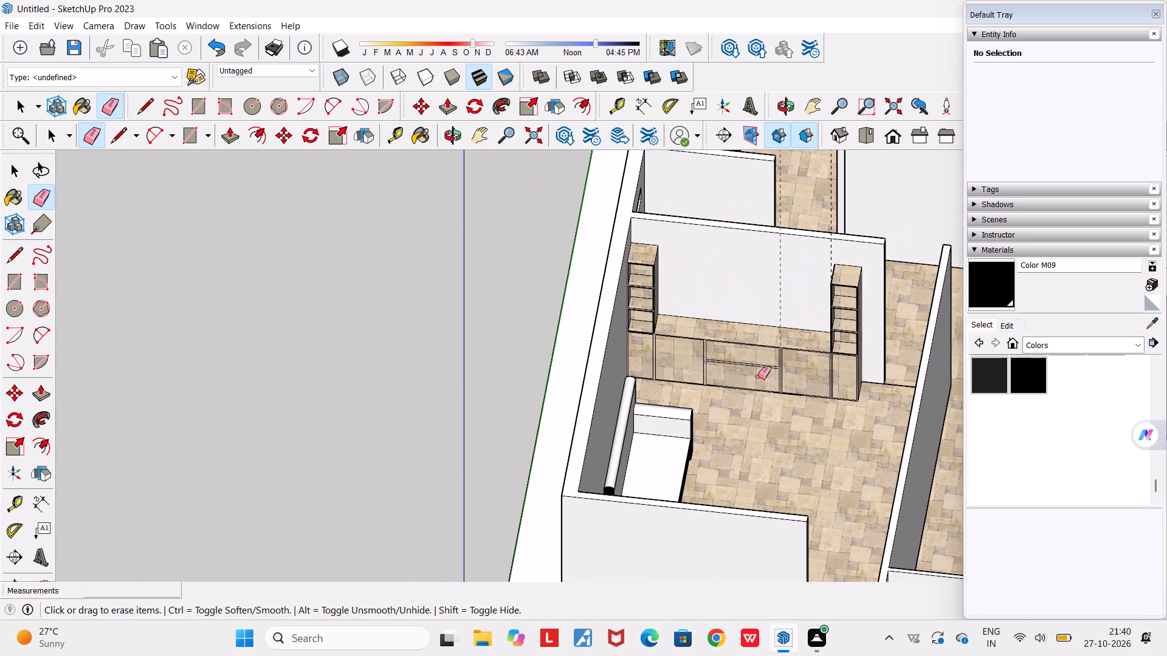
pyautogui.scroll(10, 870, 386)
pyautogui.scroll(6, 795, 379)
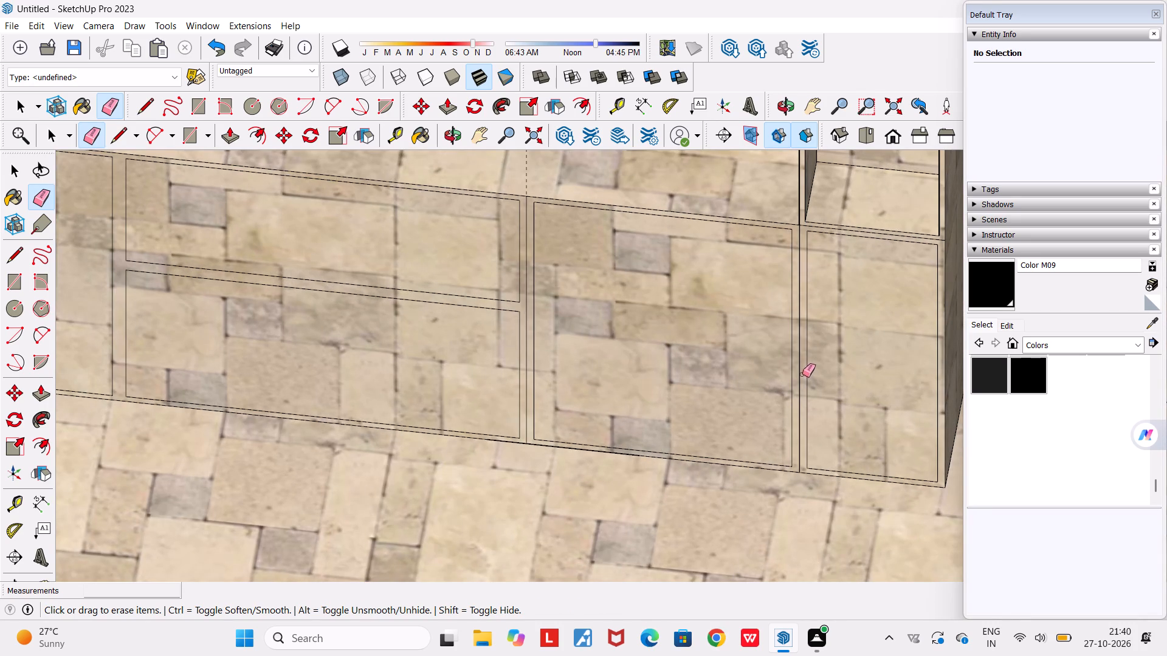
pyautogui.moveTo(802, 374); pyautogui.dragTo(797, 374)
pyautogui.click(528, 317)
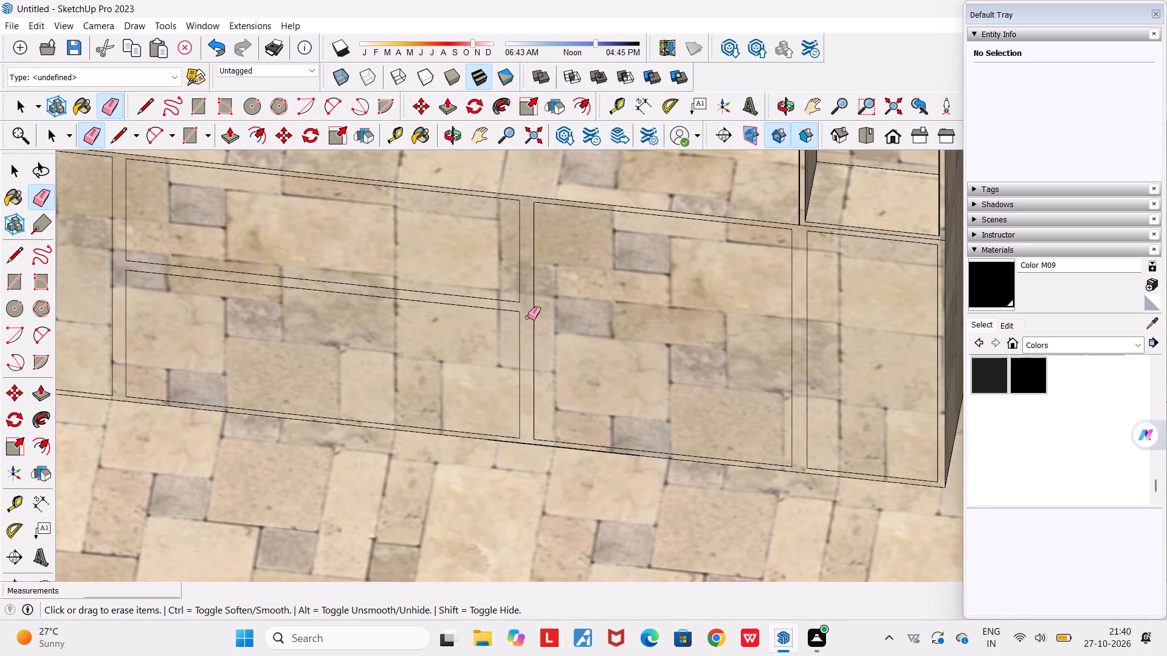
pyautogui.scroll(-20, 528, 316)
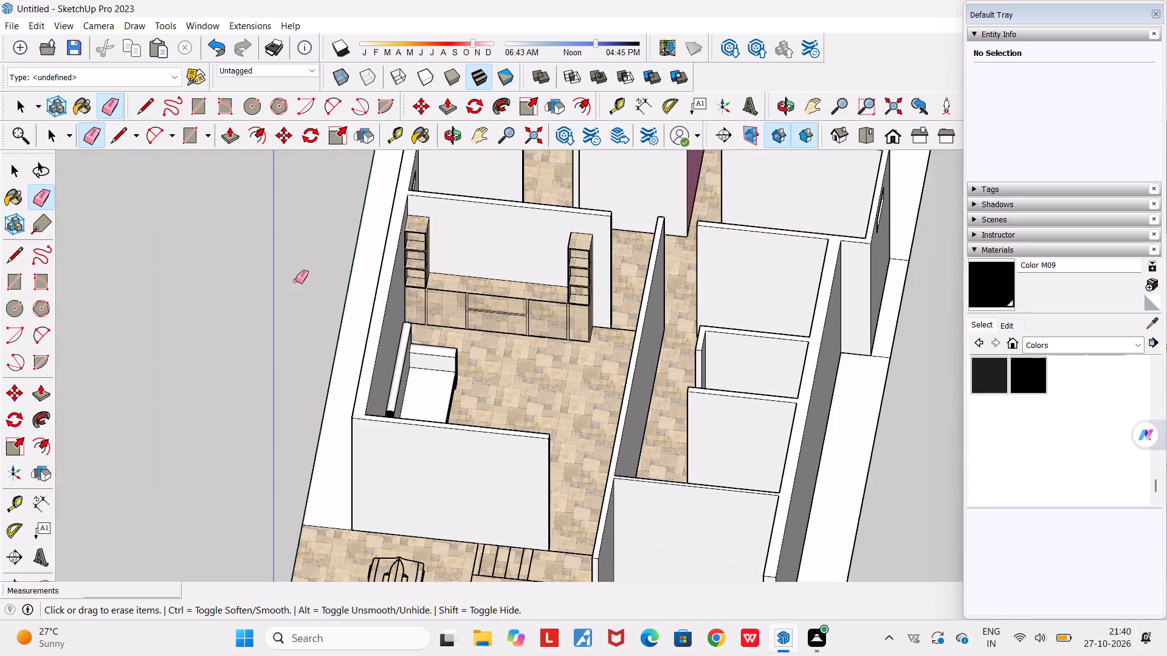
pyautogui.scroll(5, 295, 279)
pyautogui.press('space')
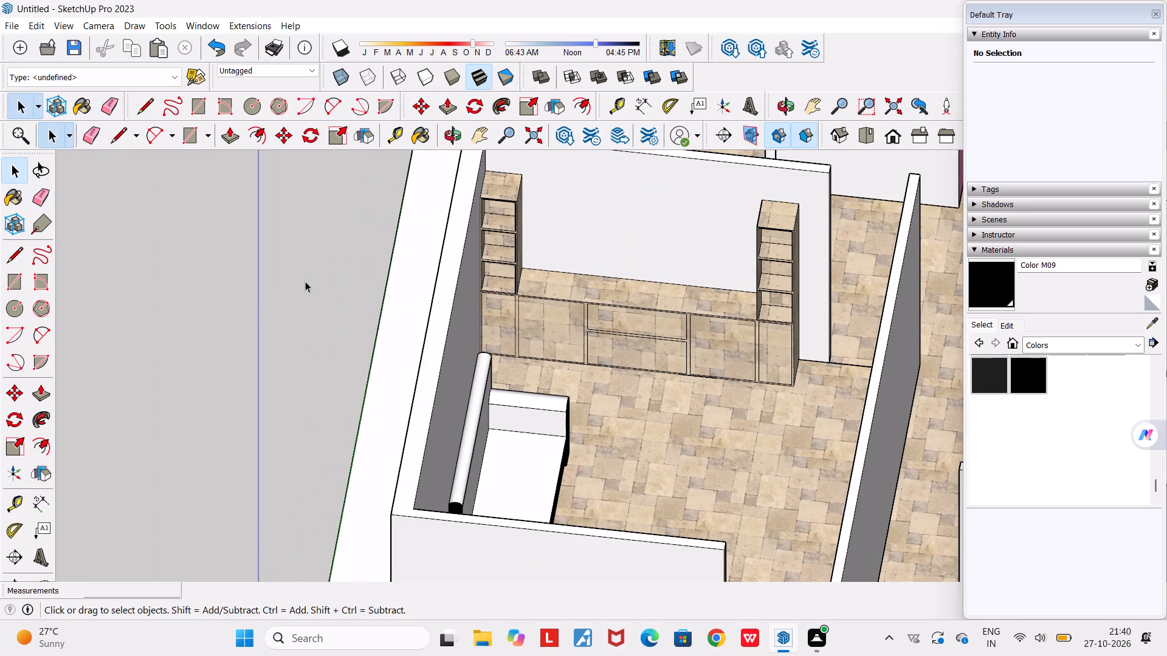
# Push/Pull the connected frame around all the base-cabinet fronts outward by 18 mm.
pyautogui.scroll(9, 612, 332)
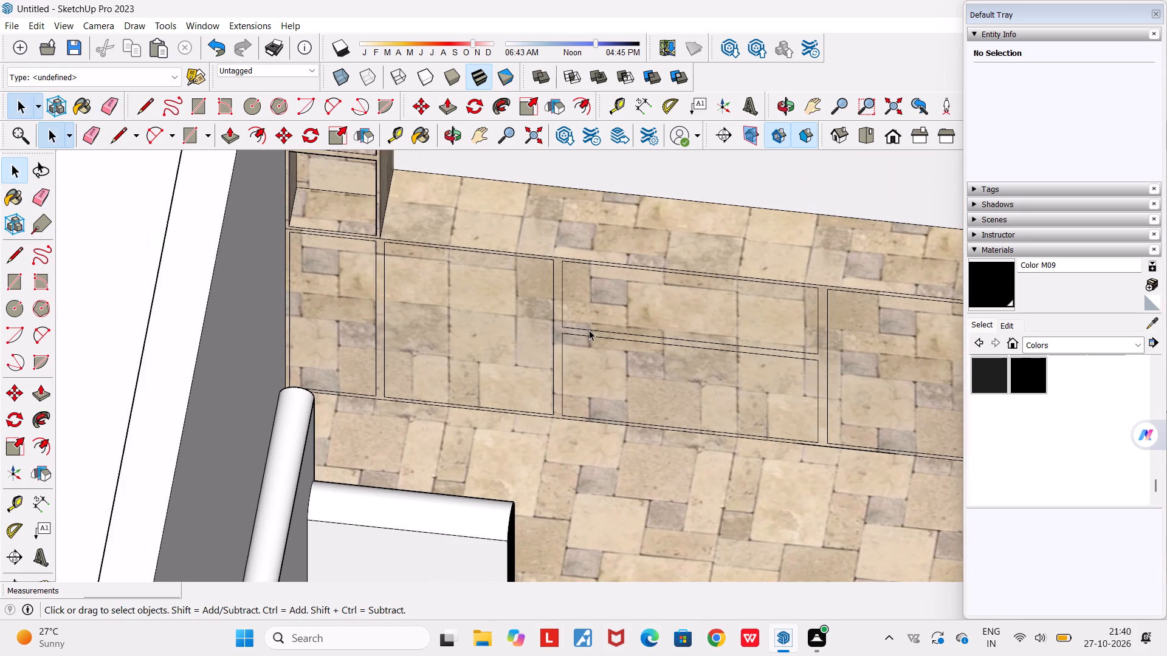
pyautogui.click(451, 102)
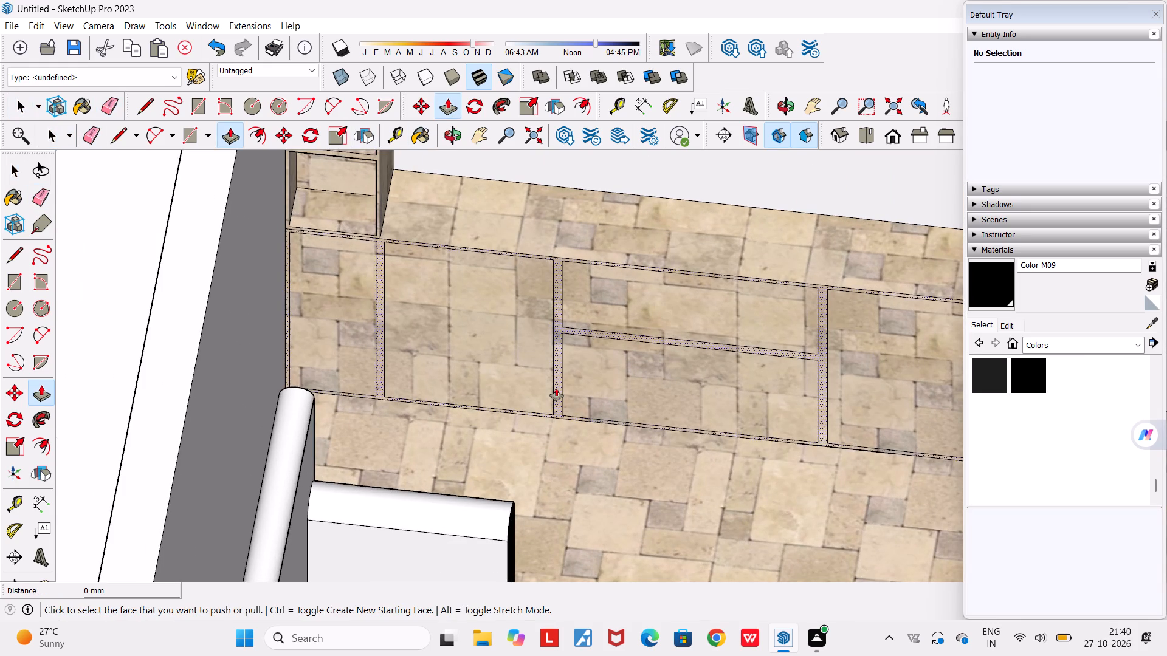
pyautogui.scroll(4, 556, 388)
pyautogui.click(556, 377)
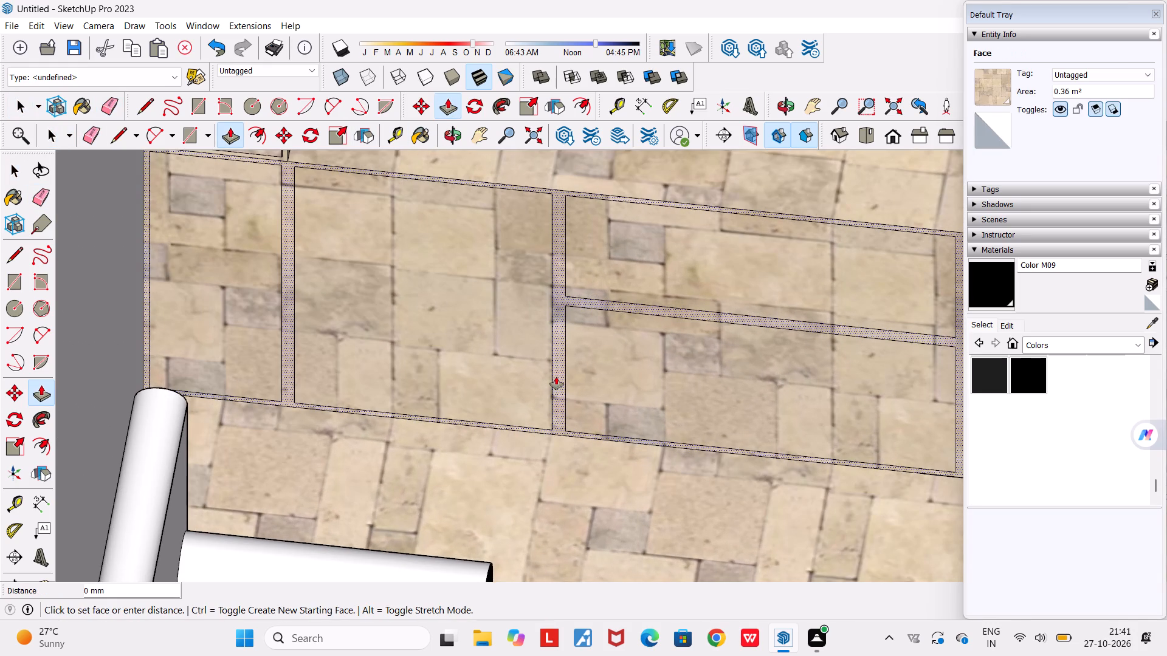
pyautogui.moveTo(548, 386); pyautogui.dragTo(533, 397, button='middle')
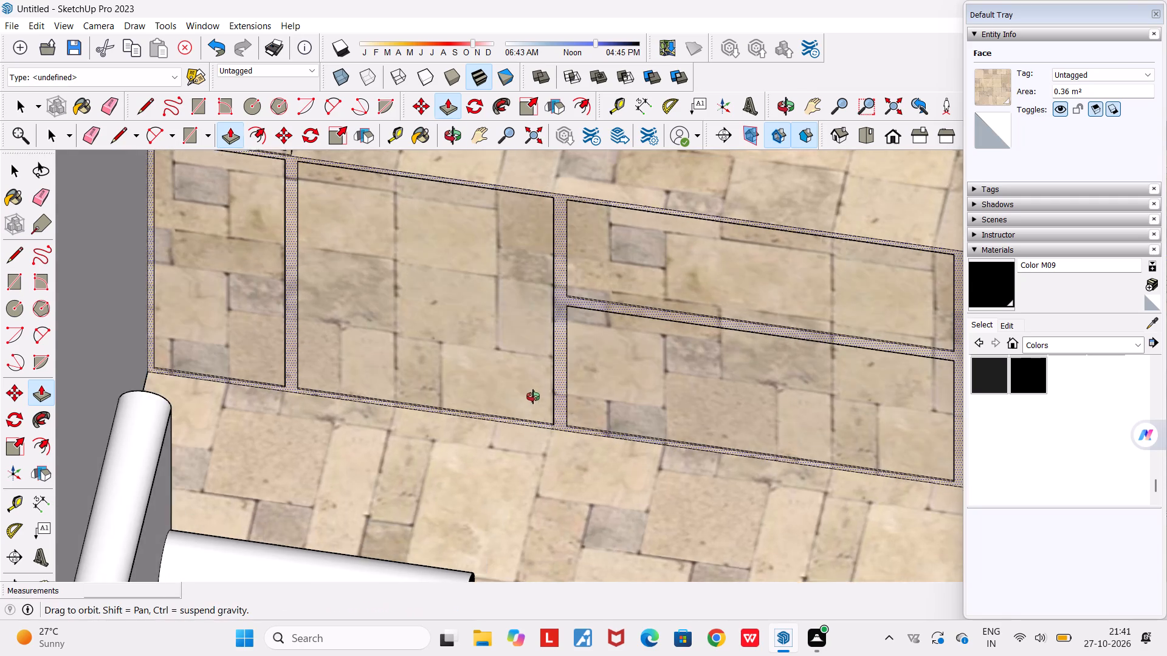
pyautogui.moveTo(533, 397); pyautogui.dragTo(367, 428, button='middle')
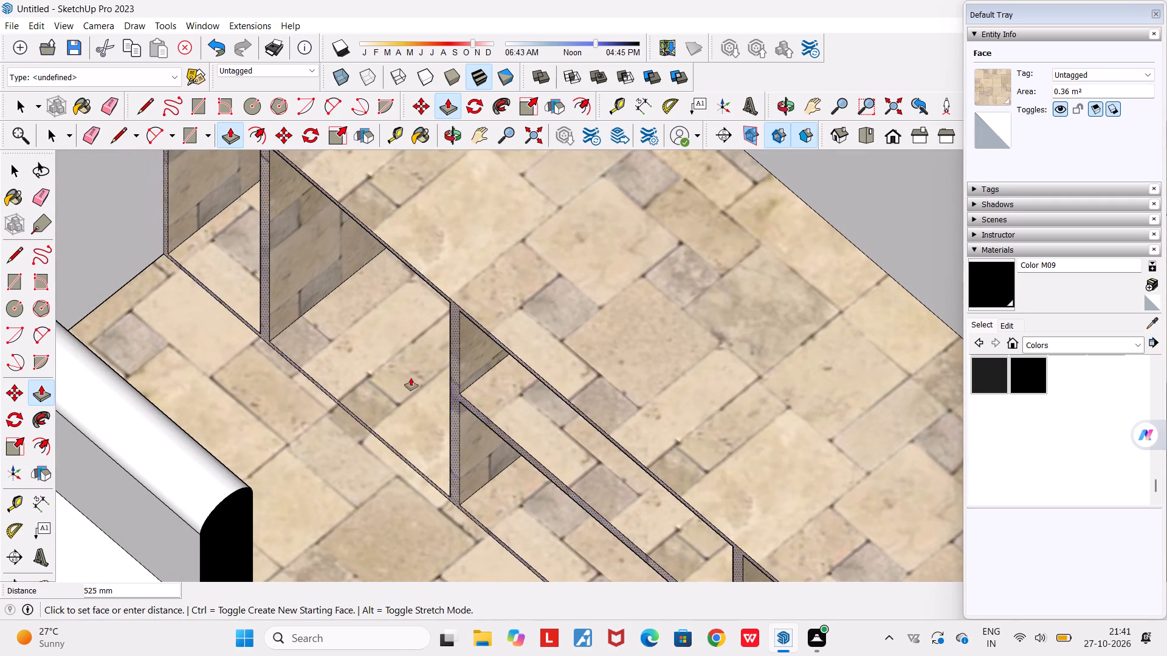
pyautogui.scroll(-5, 424, 369)
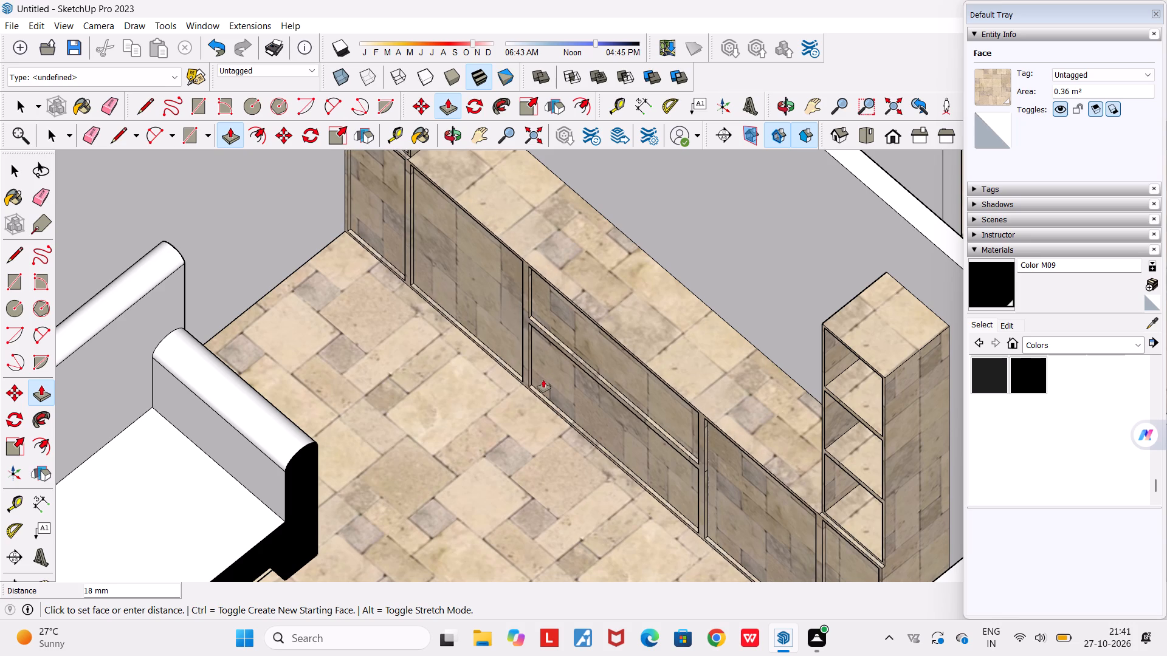
pyautogui.click(543, 380)
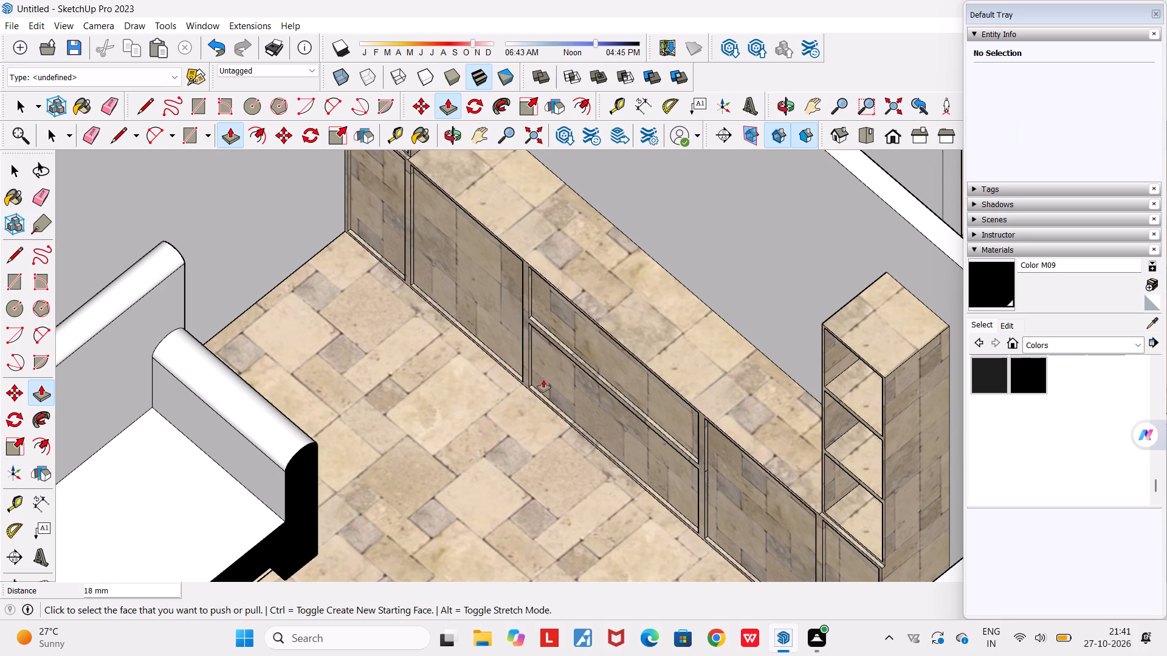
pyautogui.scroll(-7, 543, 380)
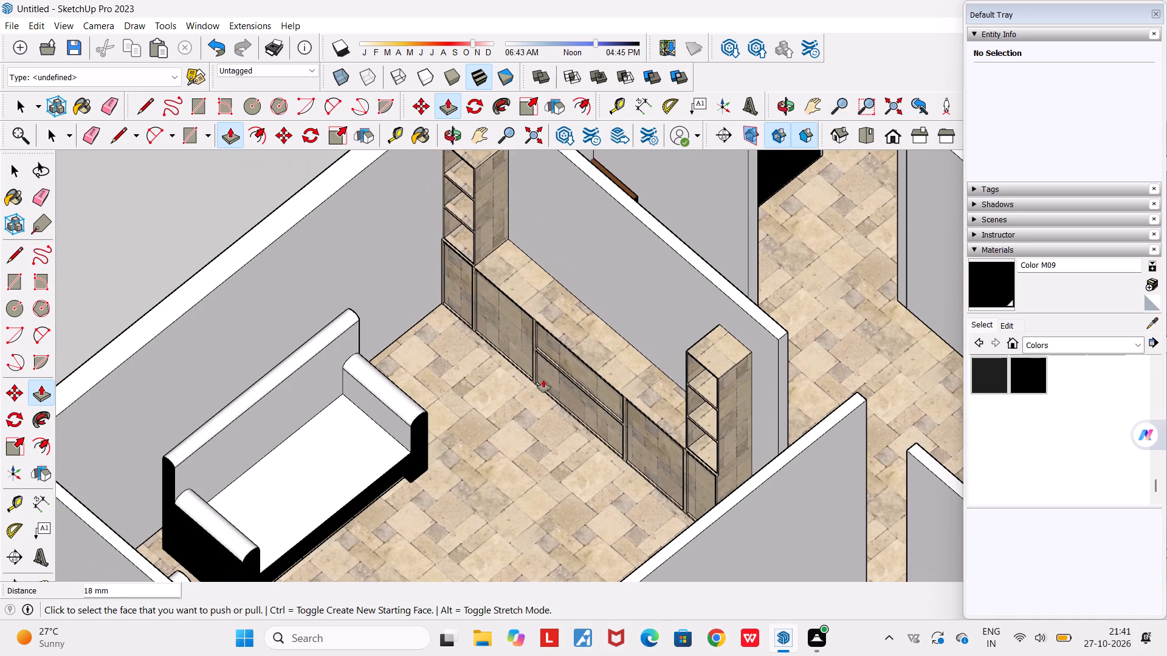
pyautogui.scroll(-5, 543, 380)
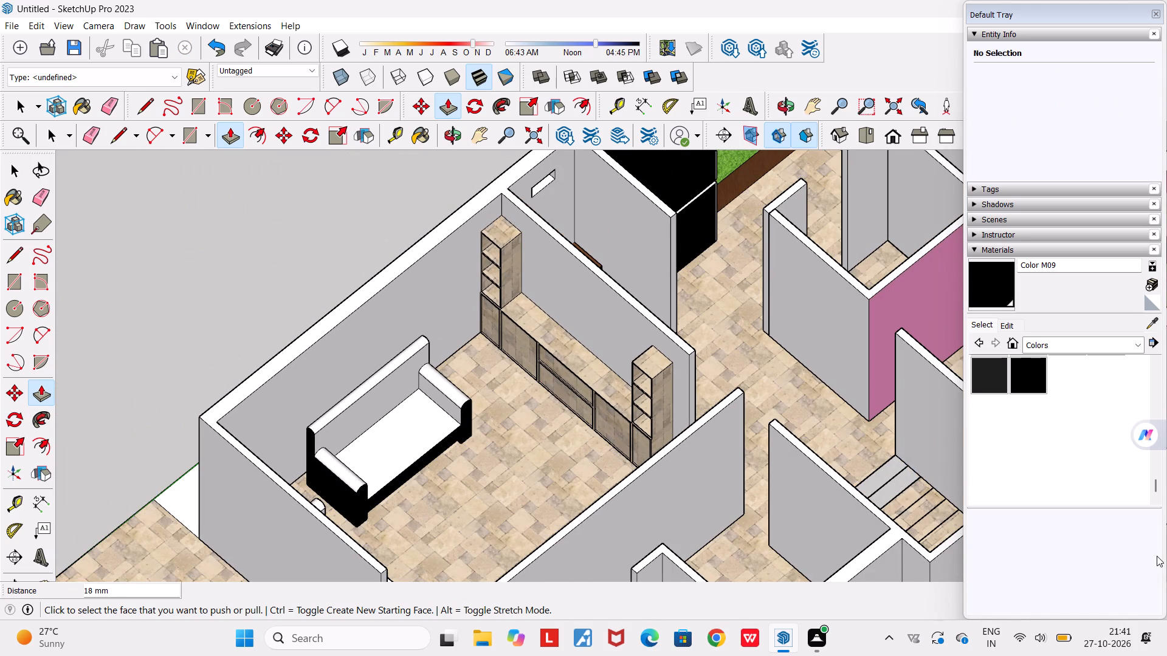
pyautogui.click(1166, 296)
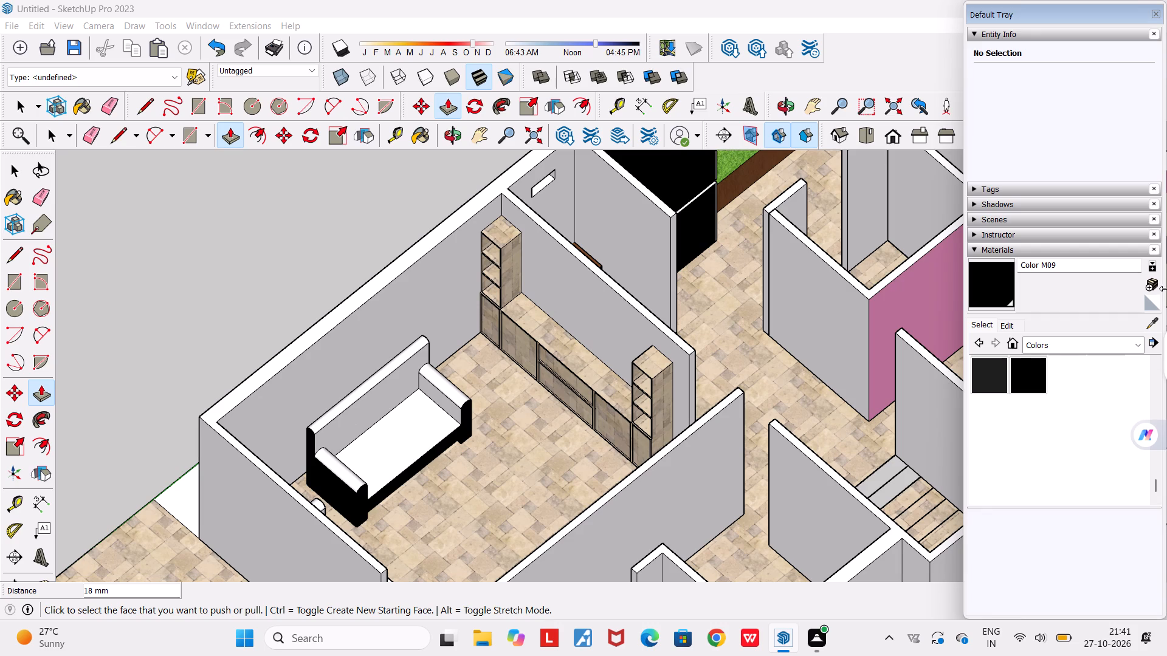
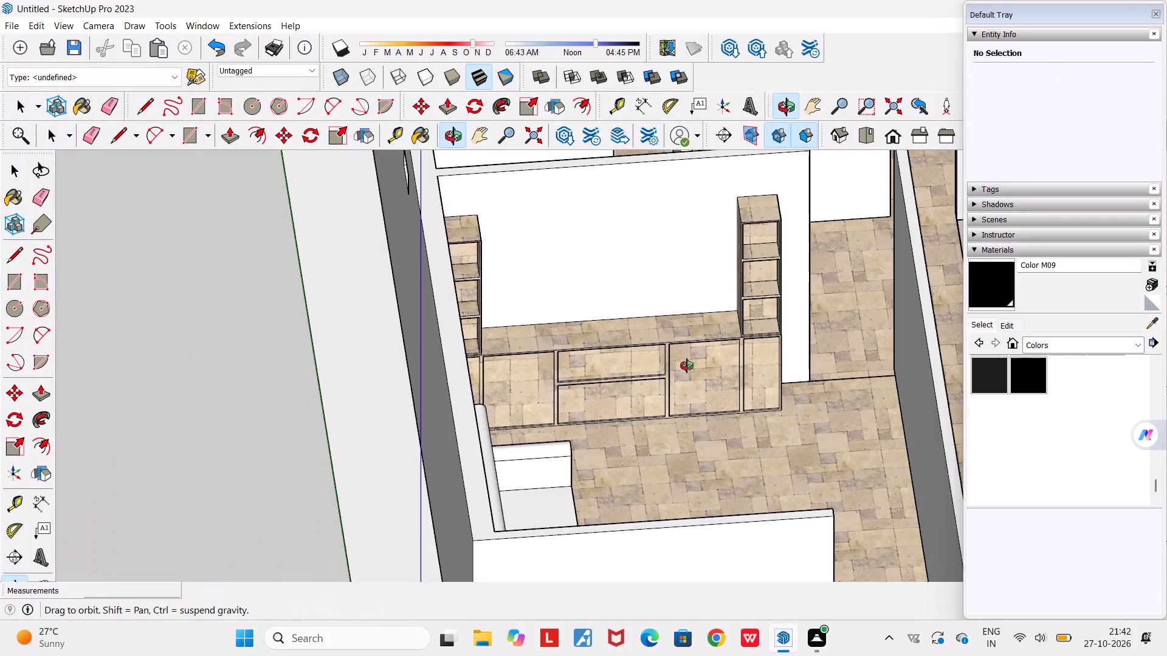
# Examine the wall unit and the surrounding furnished rooms of the house from several angles and distances.
pyautogui.scroll(-2, 703, 373)
pyautogui.scroll(2, 731, 358)
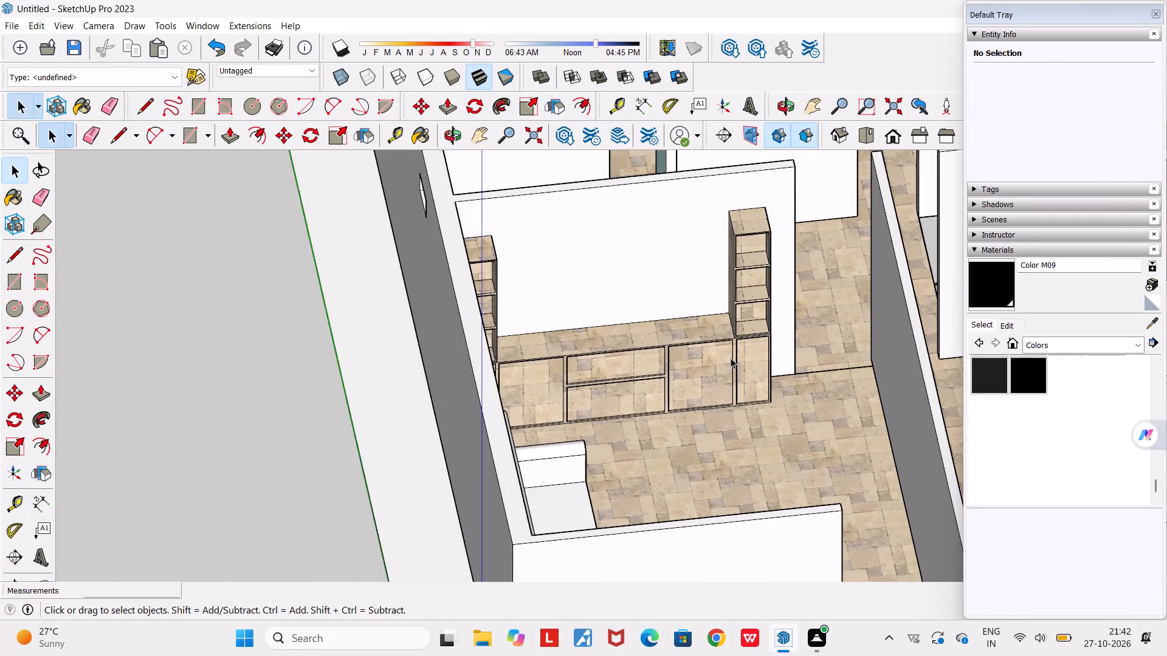
pyautogui.scroll(1, 731, 358)
pyautogui.scroll(-2, 746, 357)
pyautogui.moveTo(715, 370); pyautogui.dragTo(446, 375, button='middle')
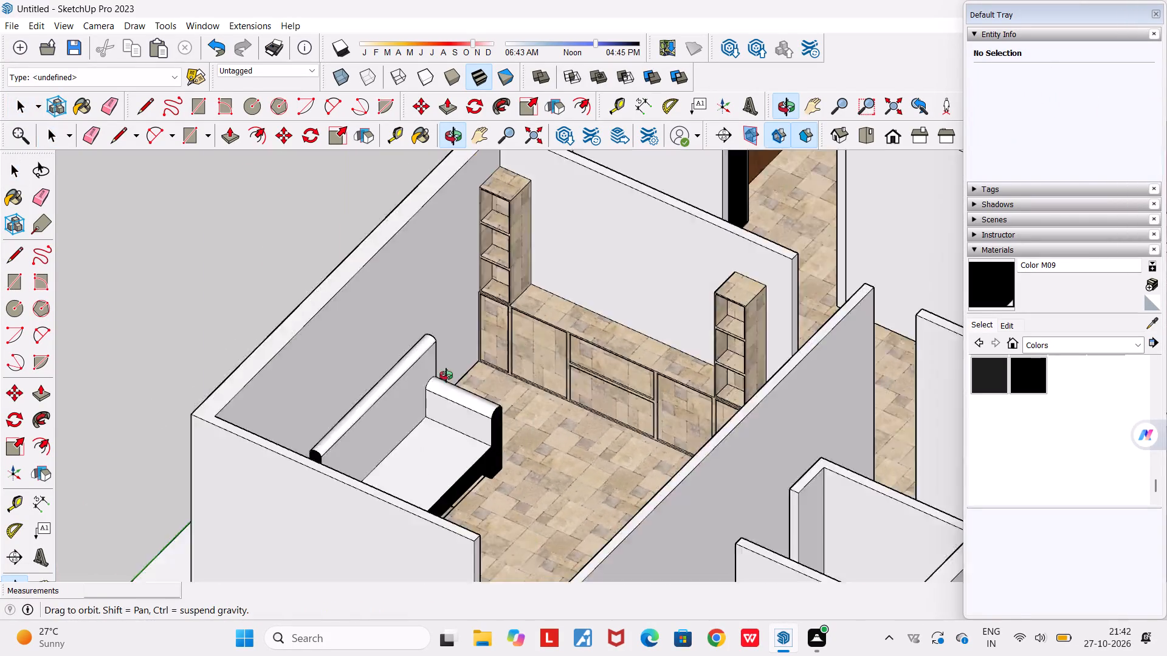
pyautogui.moveTo(446, 375); pyautogui.dragTo(424, 375, button='middle')
pyautogui.scroll(-5, 424, 375)
pyautogui.scroll(4, 562, 353)
pyautogui.scroll(-4, 562, 353)
pyautogui.moveTo(576, 370); pyautogui.dragTo(364, 377, button='middle')
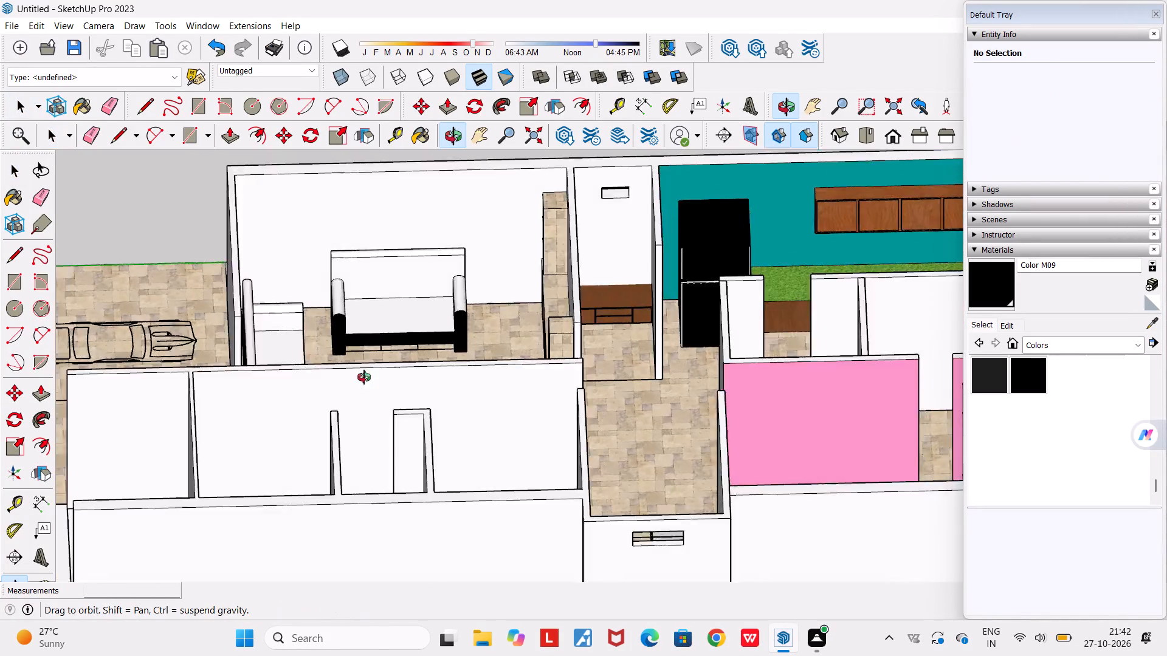
pyautogui.moveTo(364, 377); pyautogui.dragTo(417, 450, button='middle')
pyautogui.scroll(-4, 417, 450)
pyautogui.moveTo(351, 394); pyautogui.dragTo(673, 428, button='middle')
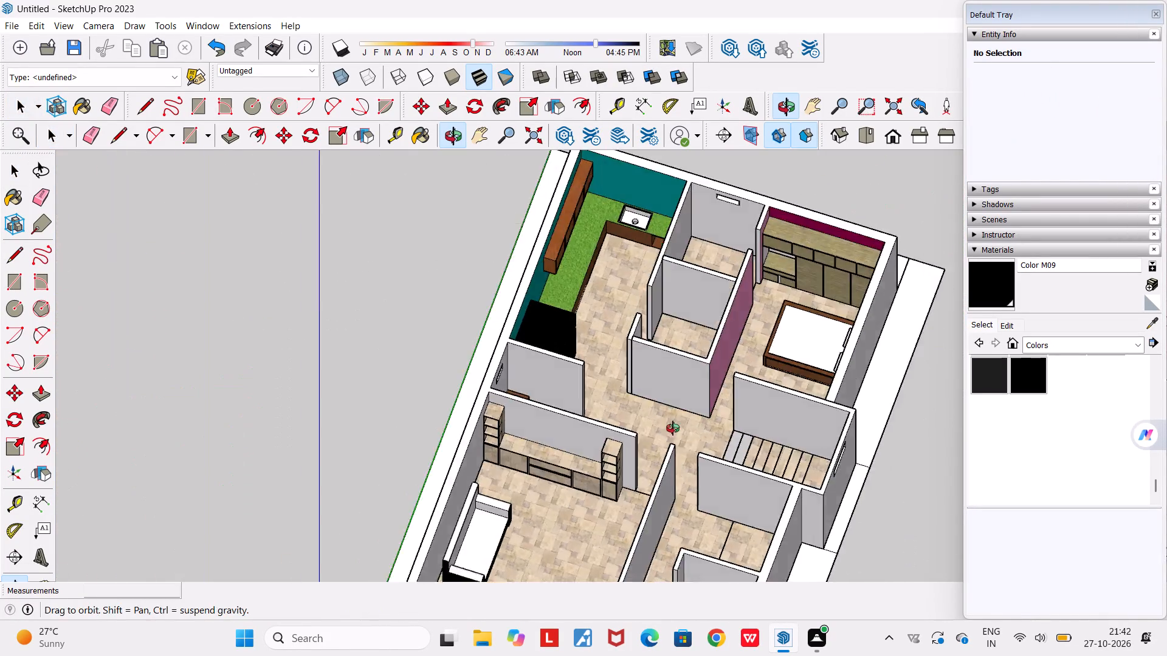
pyautogui.moveTo(673, 428); pyautogui.dragTo(741, 448, button='middle')
pyautogui.scroll(4, 614, 440)
pyautogui.moveTo(622, 444); pyautogui.dragTo(638, 270, button='middle')
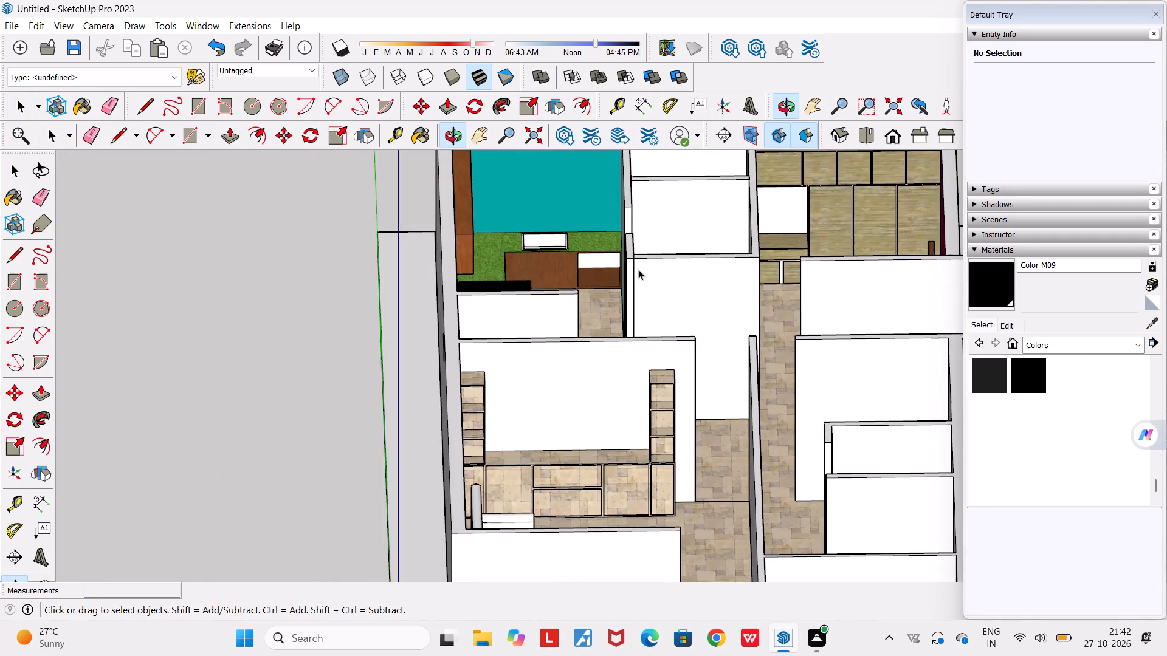
pyautogui.scroll(5, 566, 367)
pyautogui.moveTo(555, 419); pyautogui.dragTo(420, 383, button='middle')
# Draw a rectangle about 3.3 m by 2.3 m flat on the empty ground between the smallest house and the separate armchair.
pyautogui.scroll(-14, 420, 383)
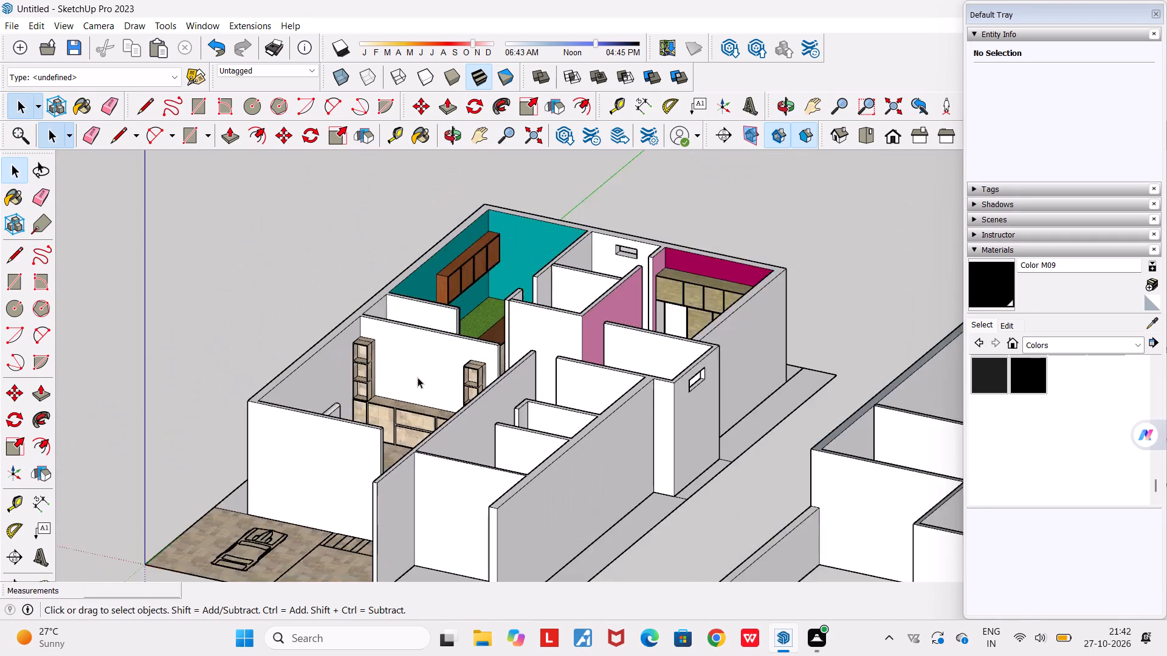
pyautogui.scroll(-16, 418, 377)
pyautogui.moveTo(526, 531); pyautogui.dragTo(680, 572, button='middle')
pyautogui.scroll(7, 721, 440)
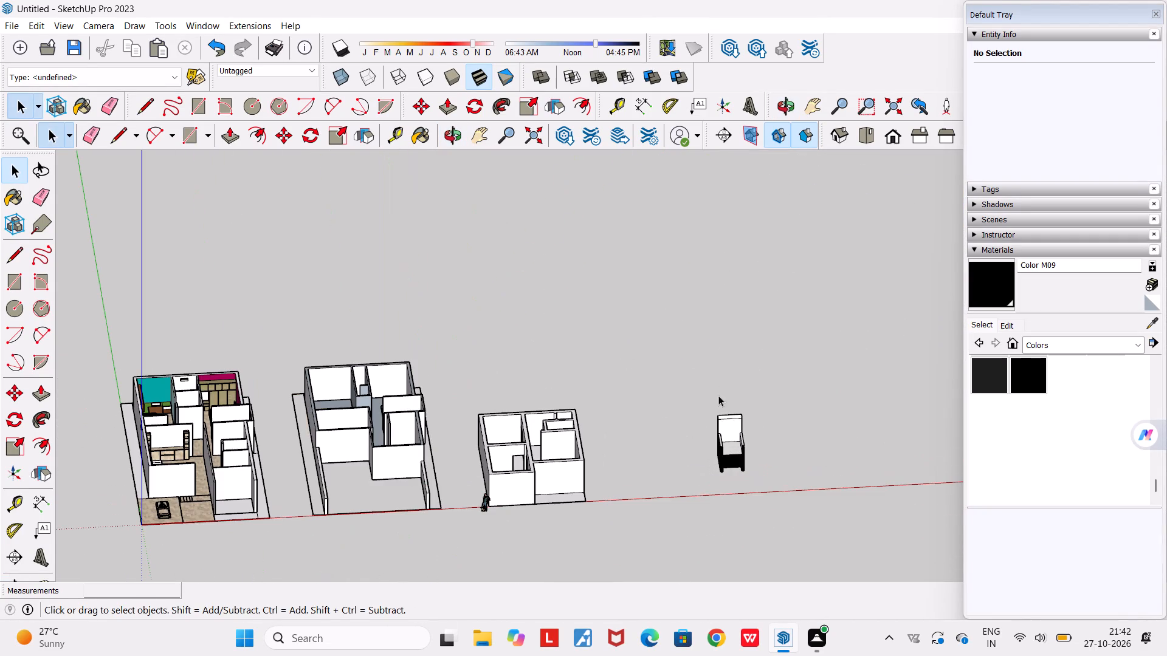
pyautogui.moveTo(703, 358); pyautogui.dragTo(806, 586)
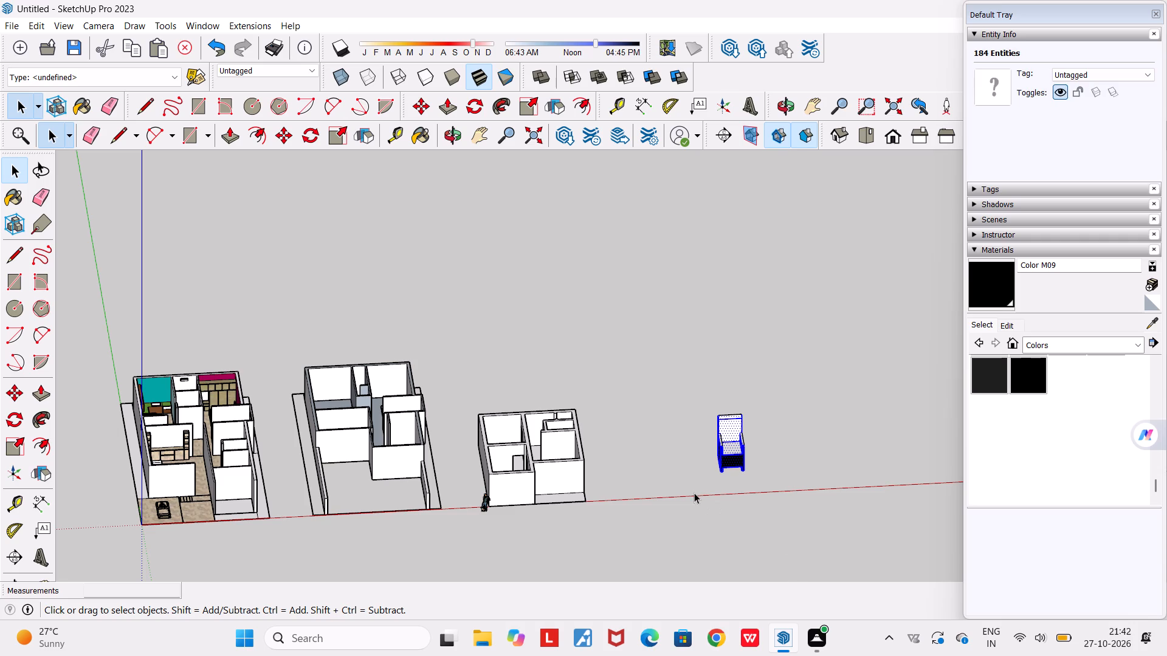
pyautogui.click(688, 470)
pyautogui.scroll(3, 655, 442)
pyautogui.moveTo(642, 449); pyautogui.dragTo(572, 471, button='middle')
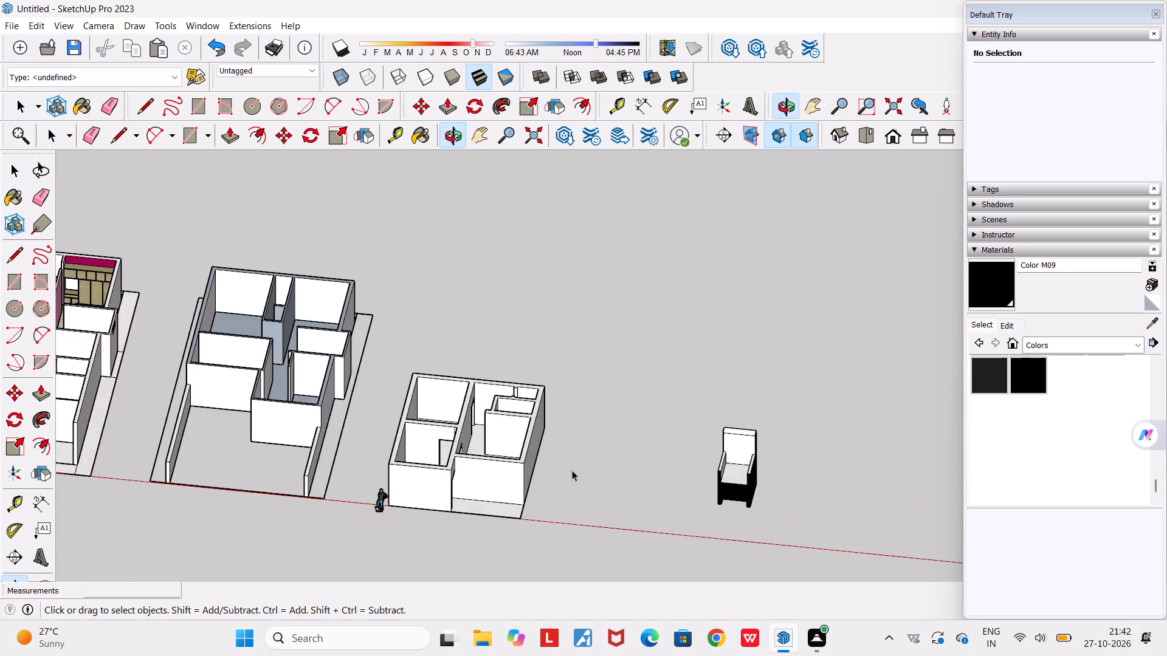
pyautogui.scroll(3, 582, 470)
pyautogui.scroll(-1, 593, 473)
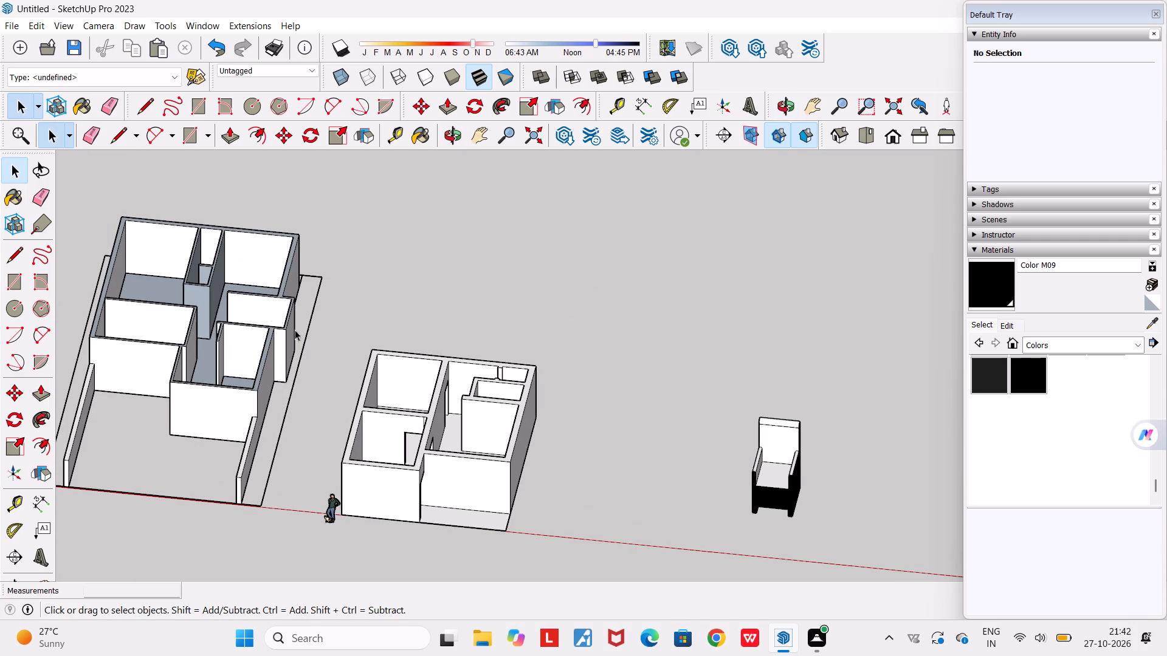
pyautogui.click(197, 107)
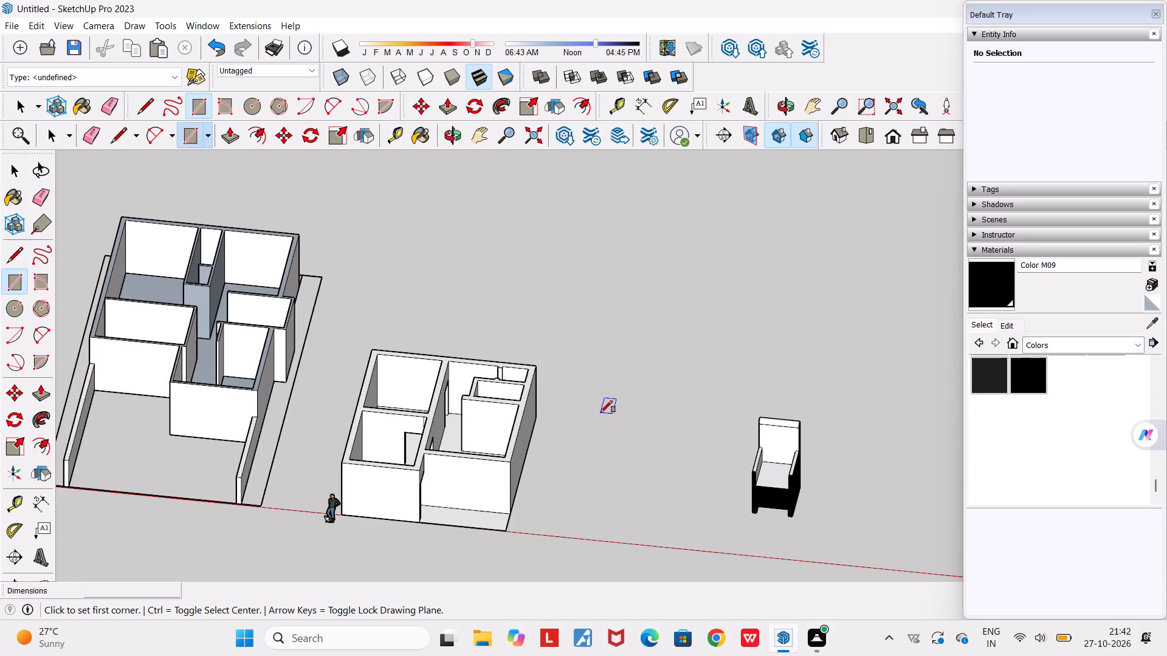
pyautogui.click(593, 354)
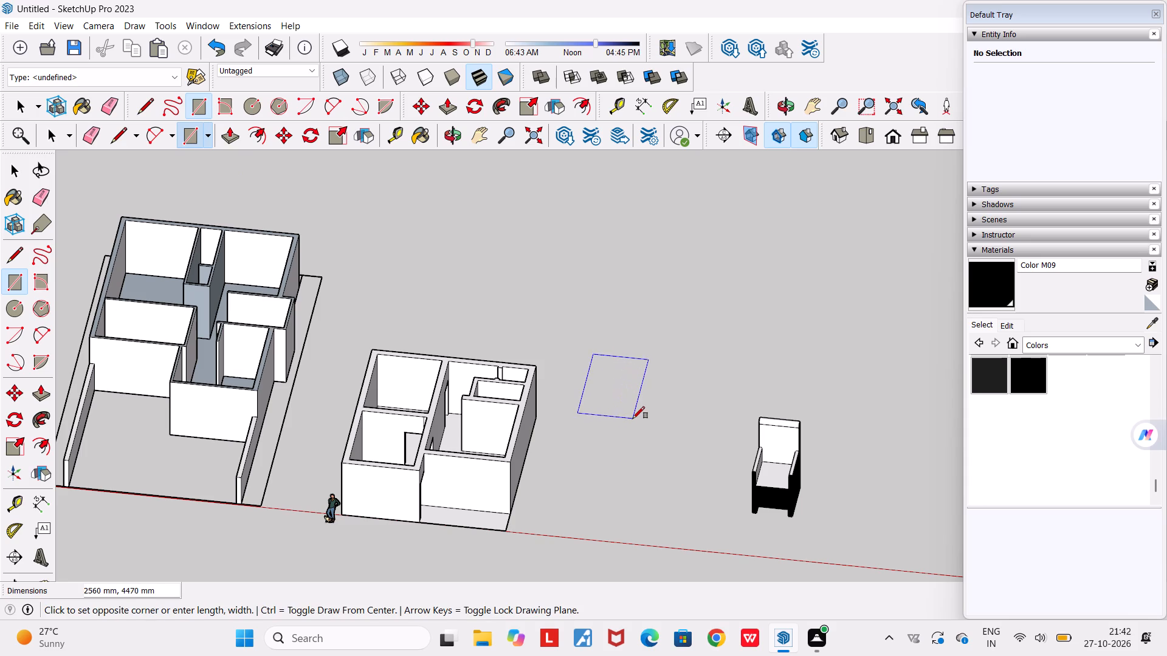
pyautogui.click(653, 394)
pyautogui.scroll(2, 642, 392)
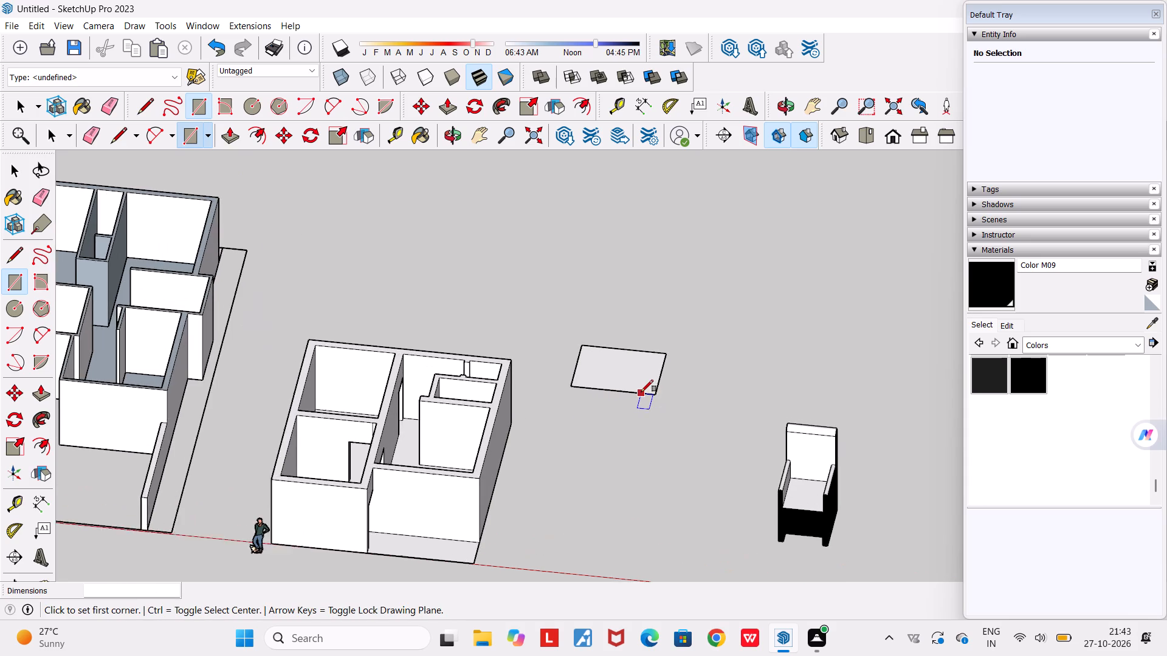
pyautogui.scroll(1, 642, 392)
pyautogui.moveTo(635, 398); pyautogui.dragTo(446, 393, button='middle')
pyautogui.scroll(3, 715, 431)
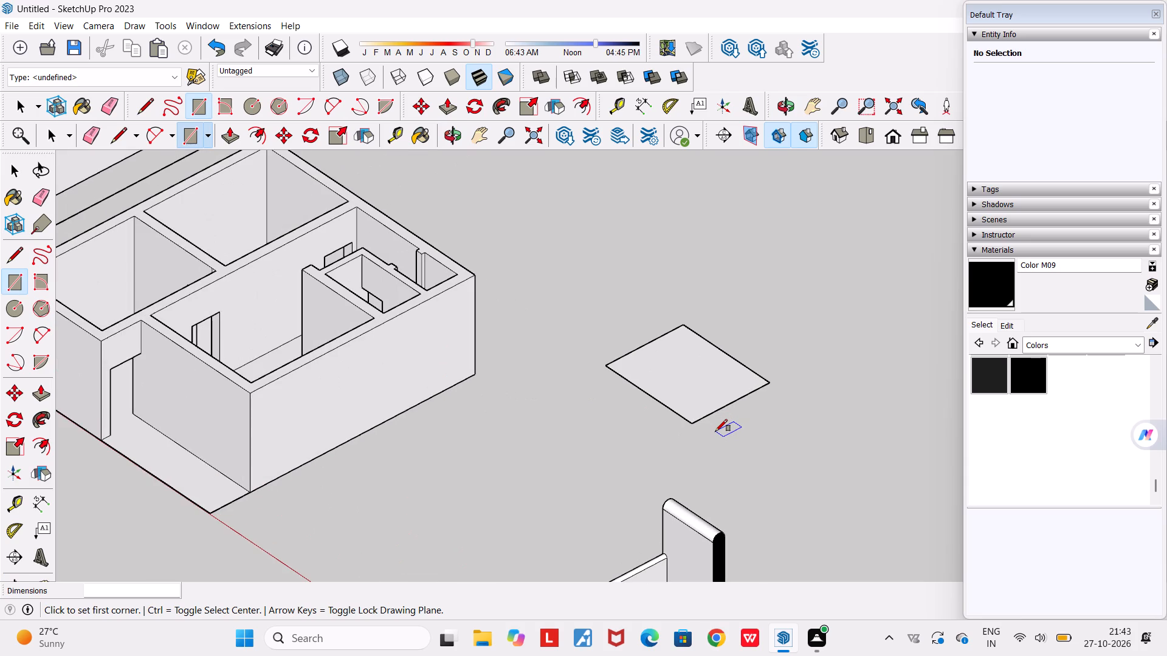
pyautogui.press('space')
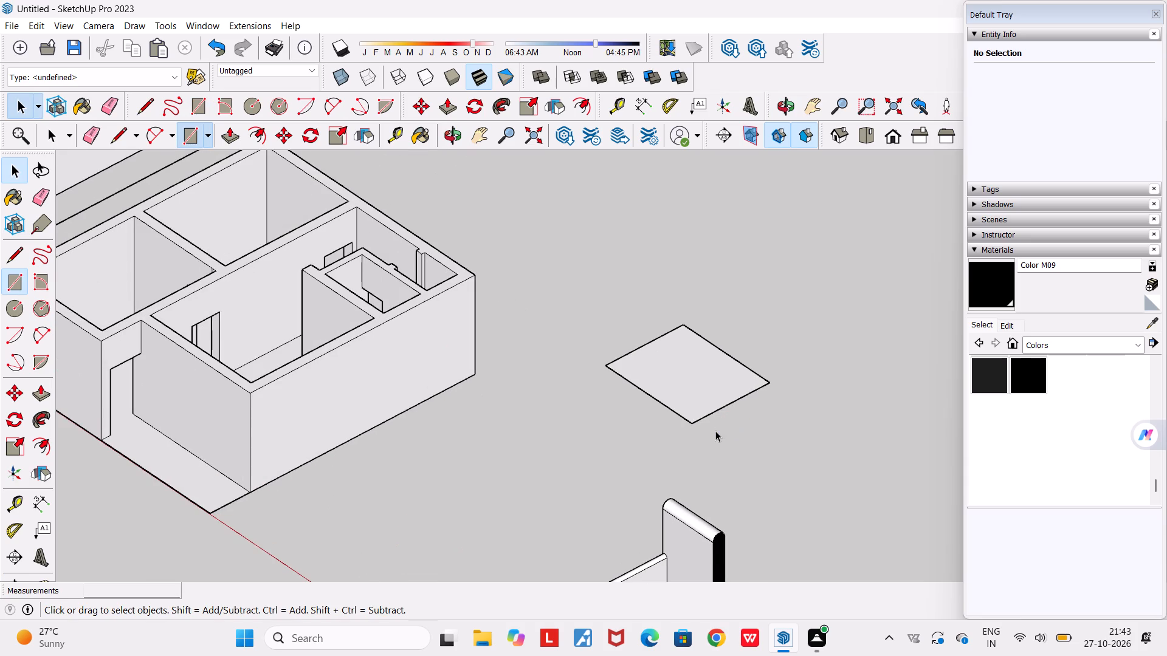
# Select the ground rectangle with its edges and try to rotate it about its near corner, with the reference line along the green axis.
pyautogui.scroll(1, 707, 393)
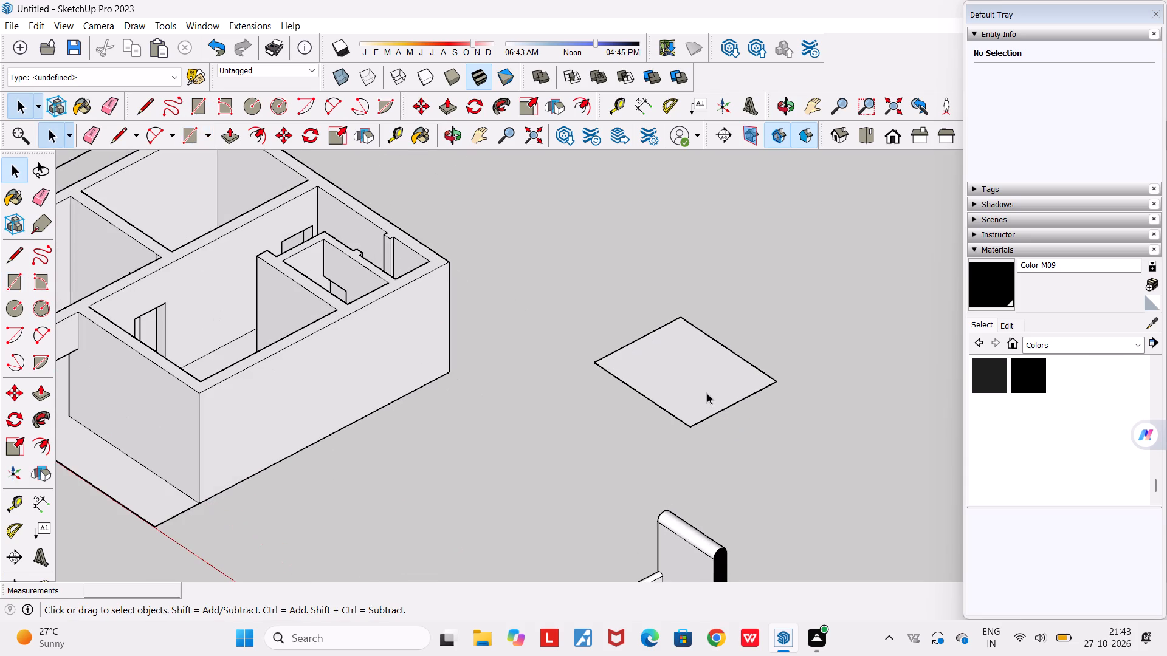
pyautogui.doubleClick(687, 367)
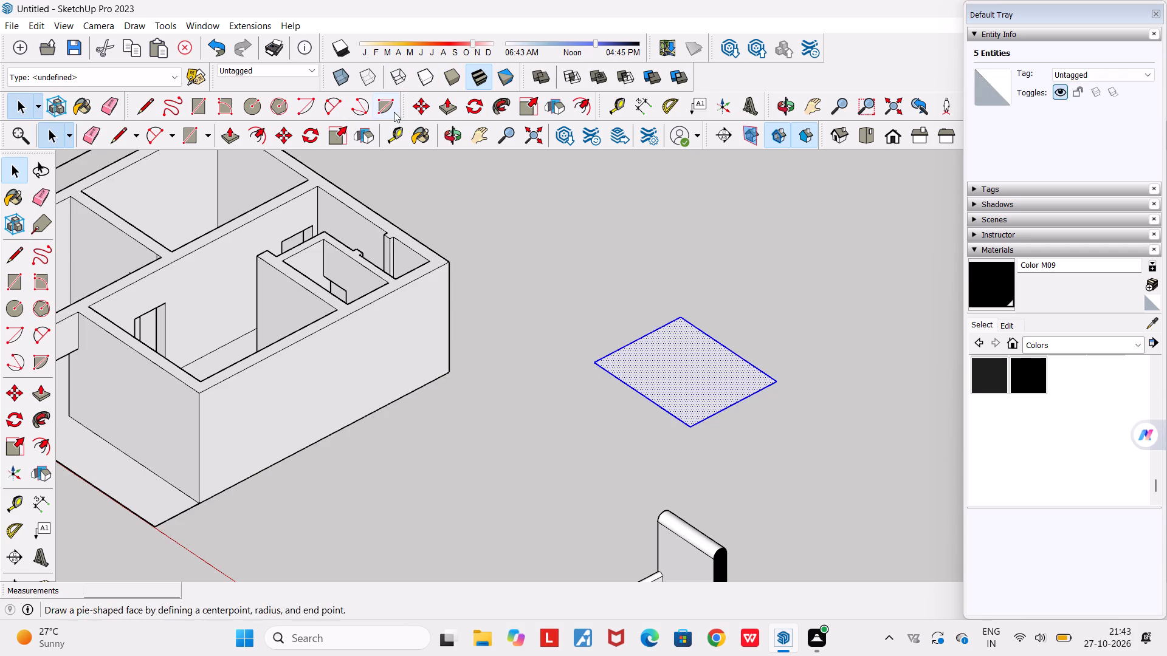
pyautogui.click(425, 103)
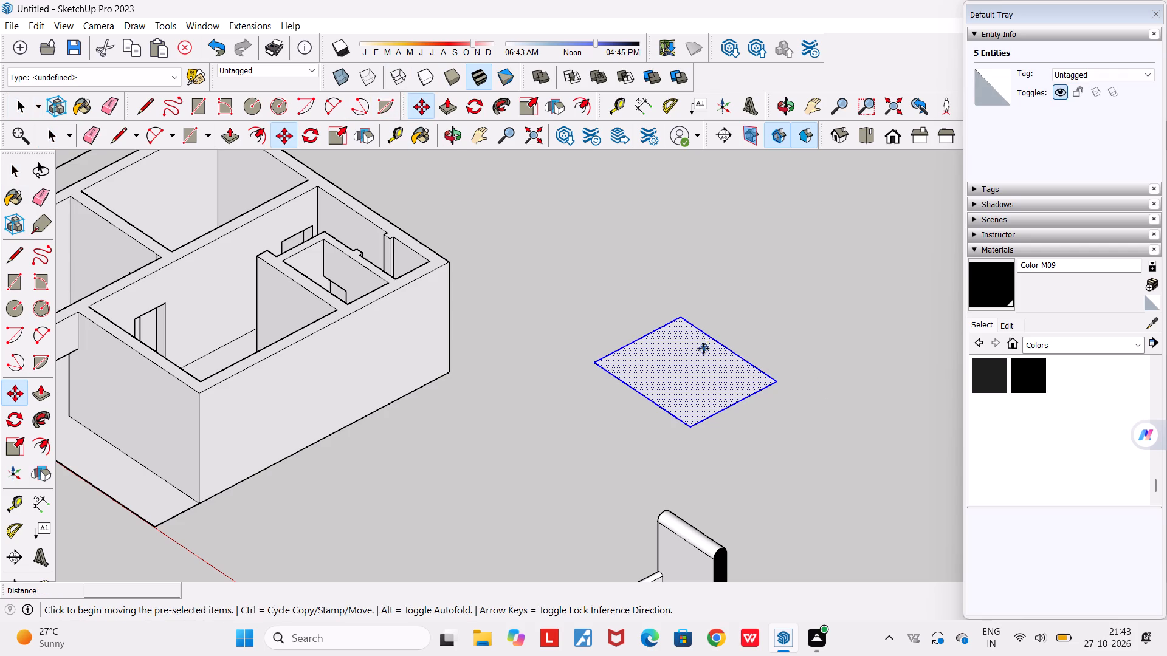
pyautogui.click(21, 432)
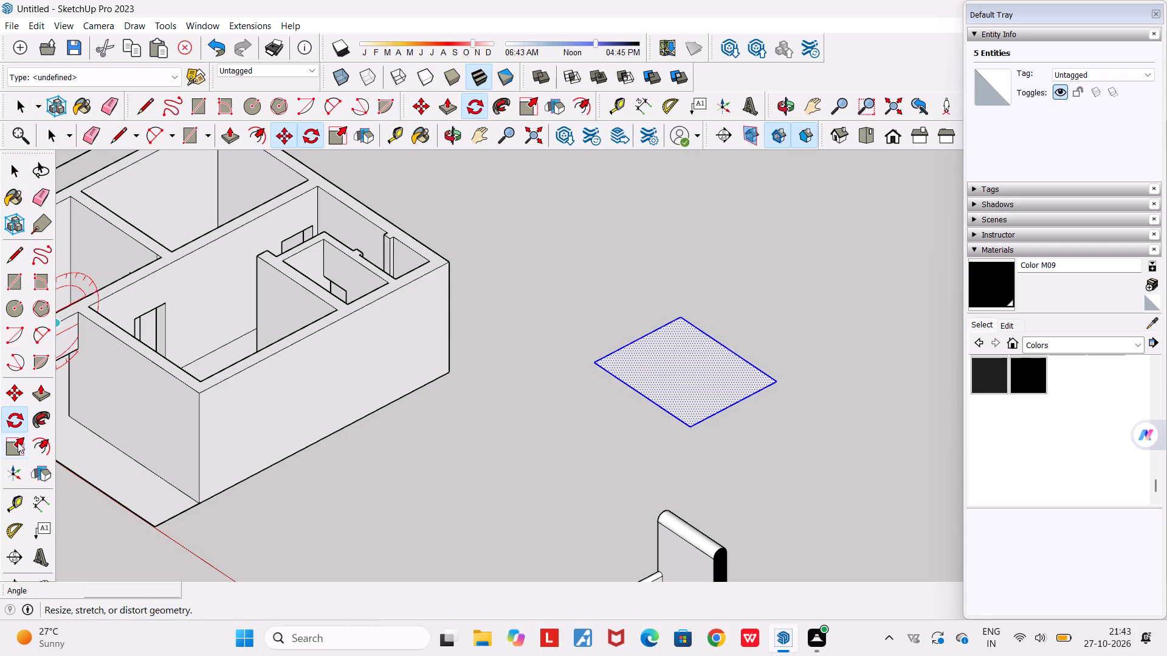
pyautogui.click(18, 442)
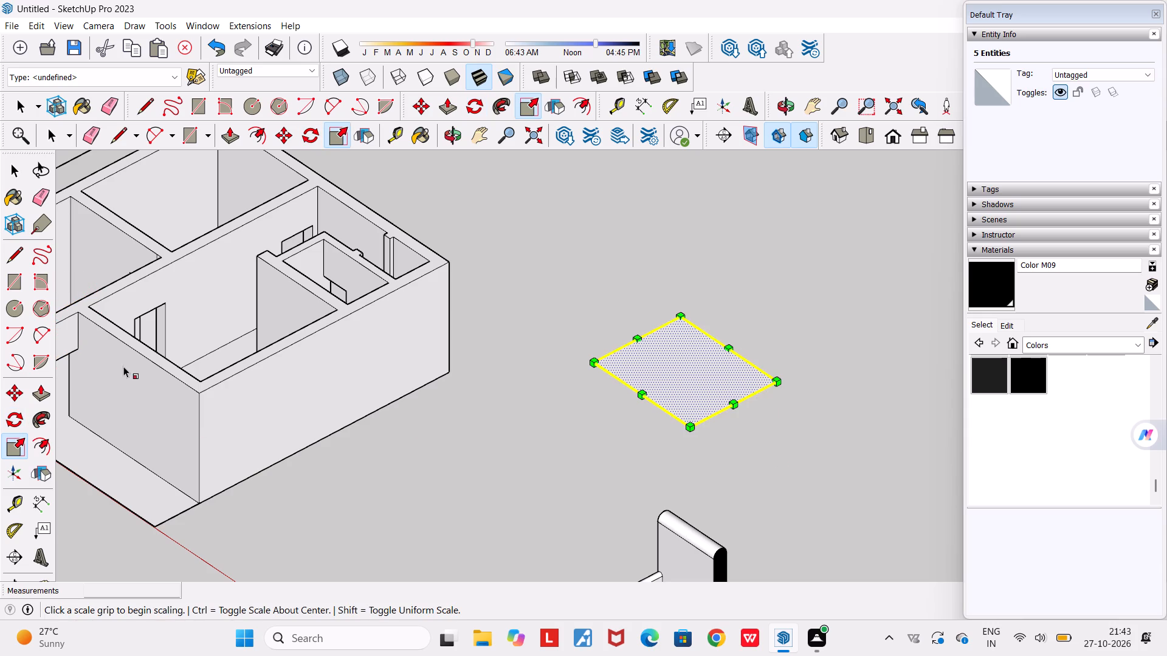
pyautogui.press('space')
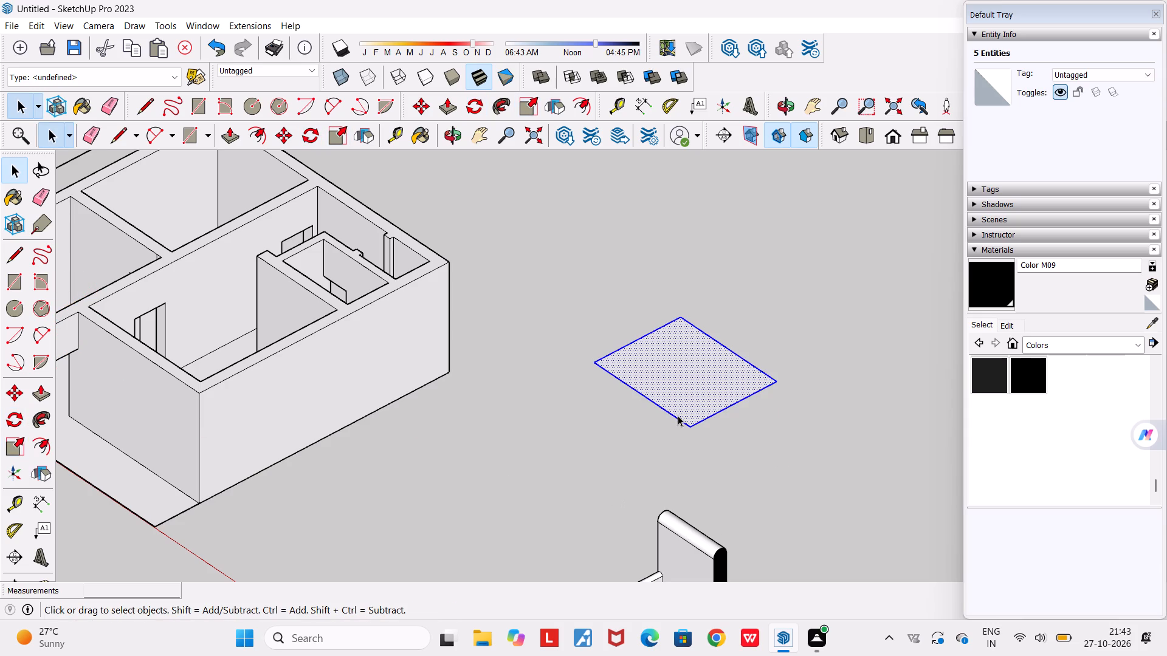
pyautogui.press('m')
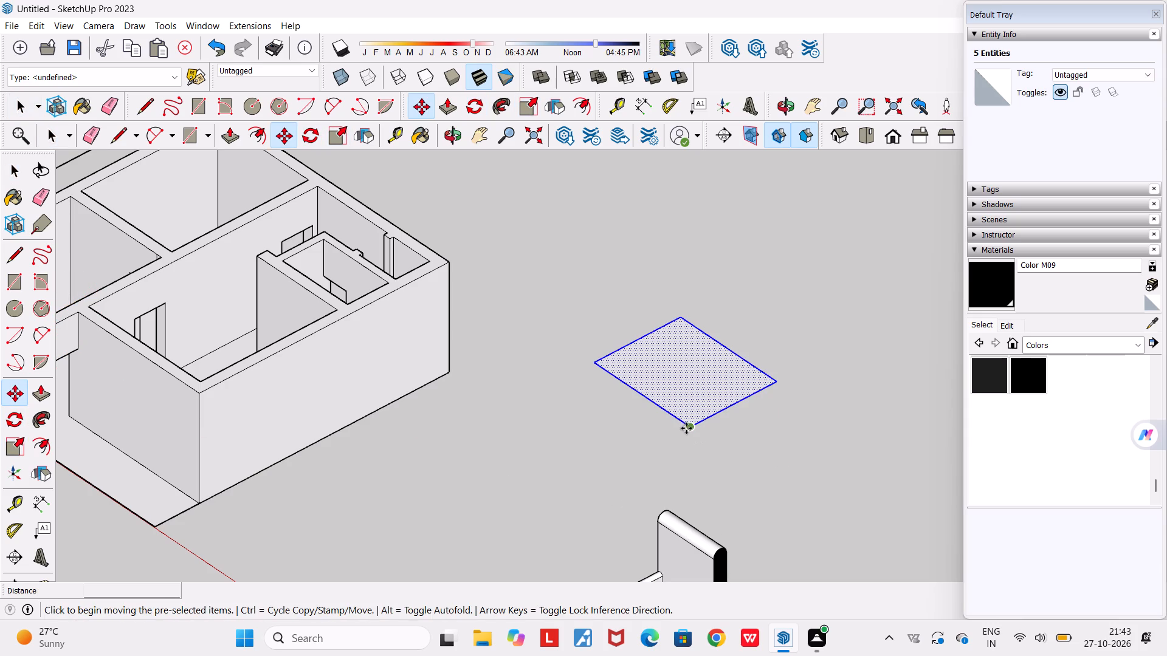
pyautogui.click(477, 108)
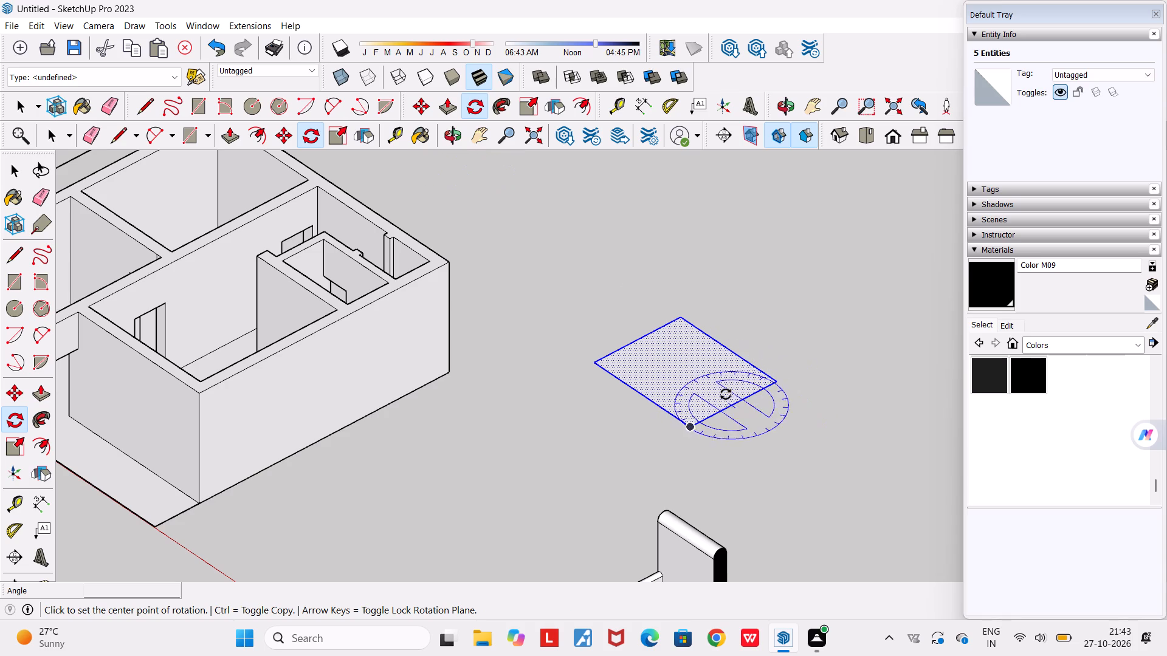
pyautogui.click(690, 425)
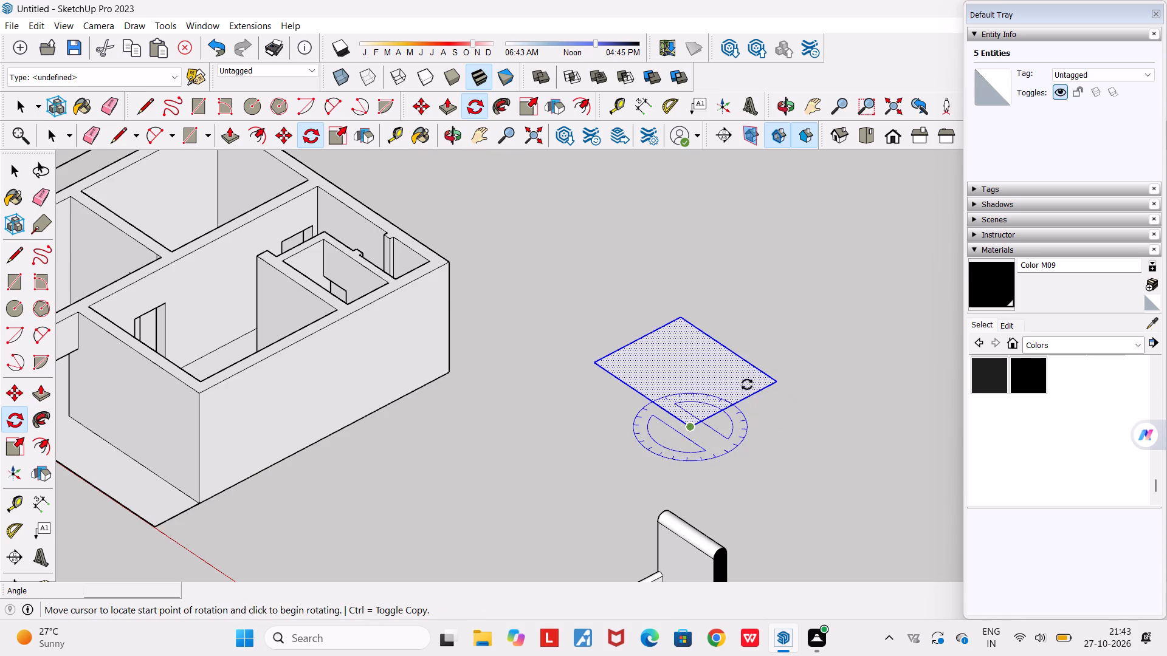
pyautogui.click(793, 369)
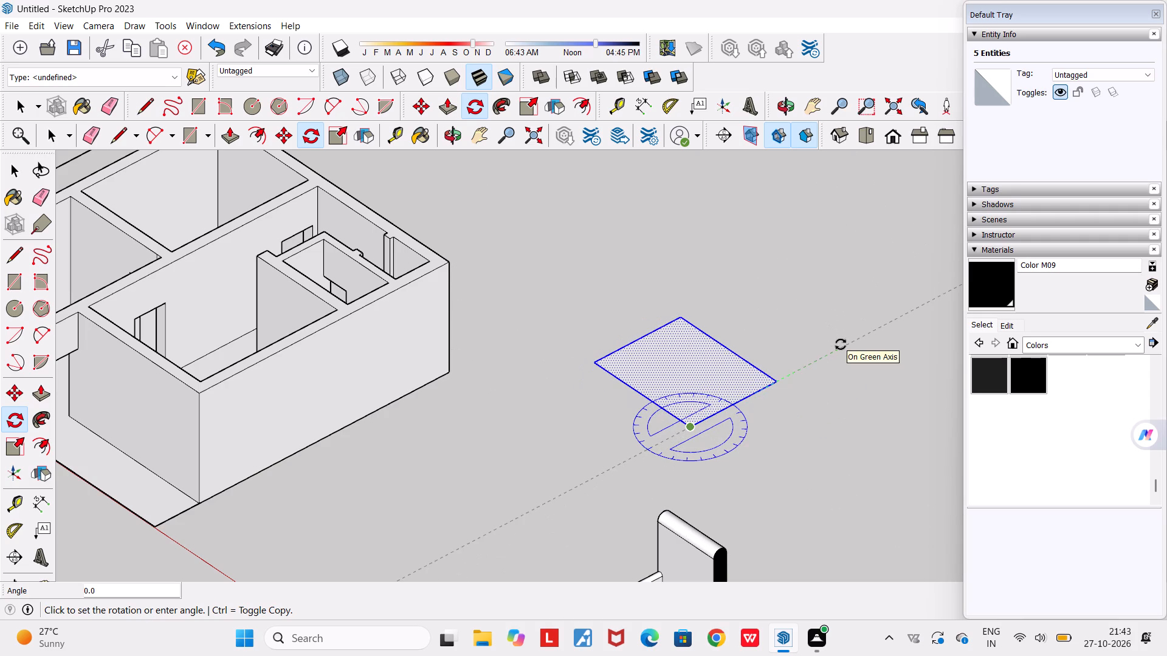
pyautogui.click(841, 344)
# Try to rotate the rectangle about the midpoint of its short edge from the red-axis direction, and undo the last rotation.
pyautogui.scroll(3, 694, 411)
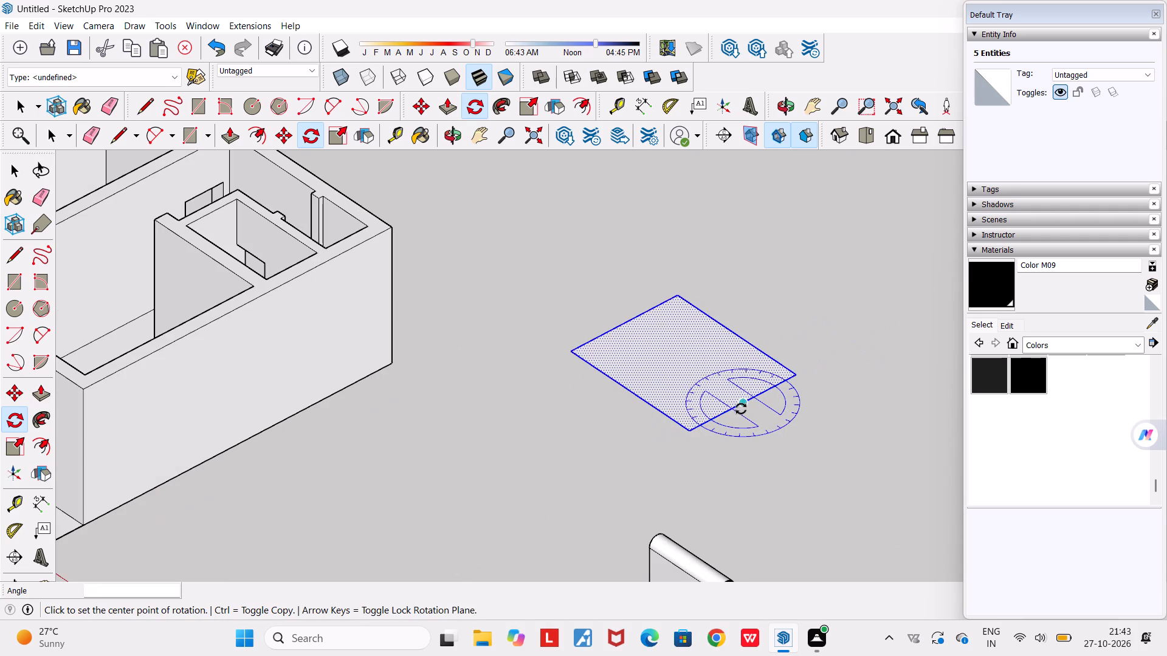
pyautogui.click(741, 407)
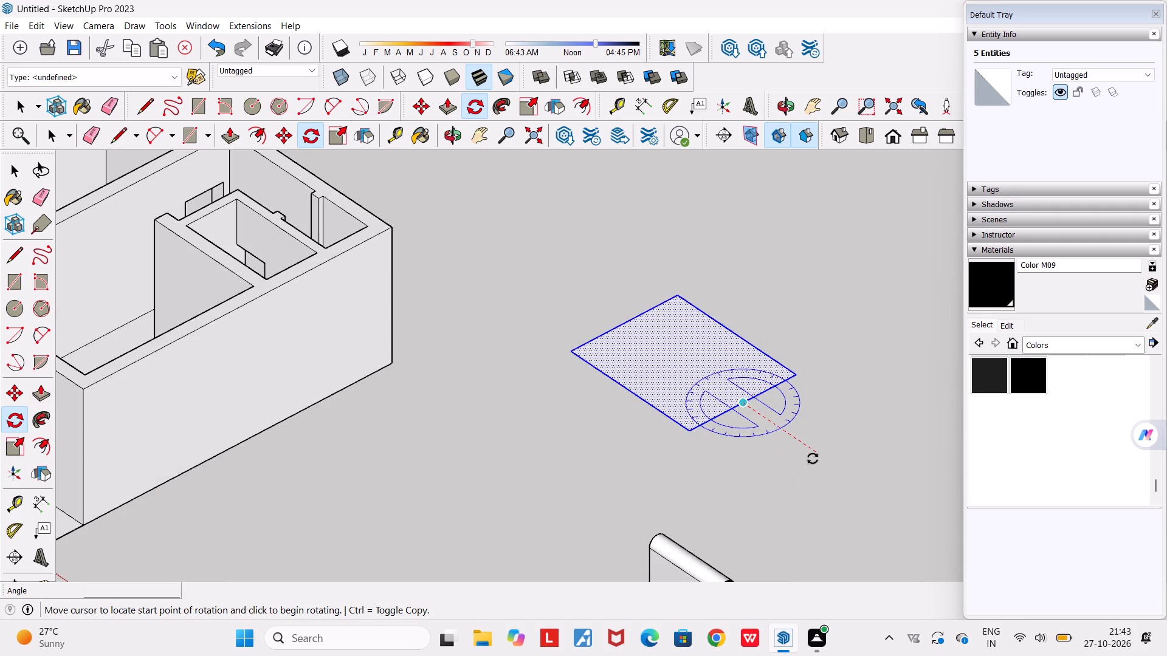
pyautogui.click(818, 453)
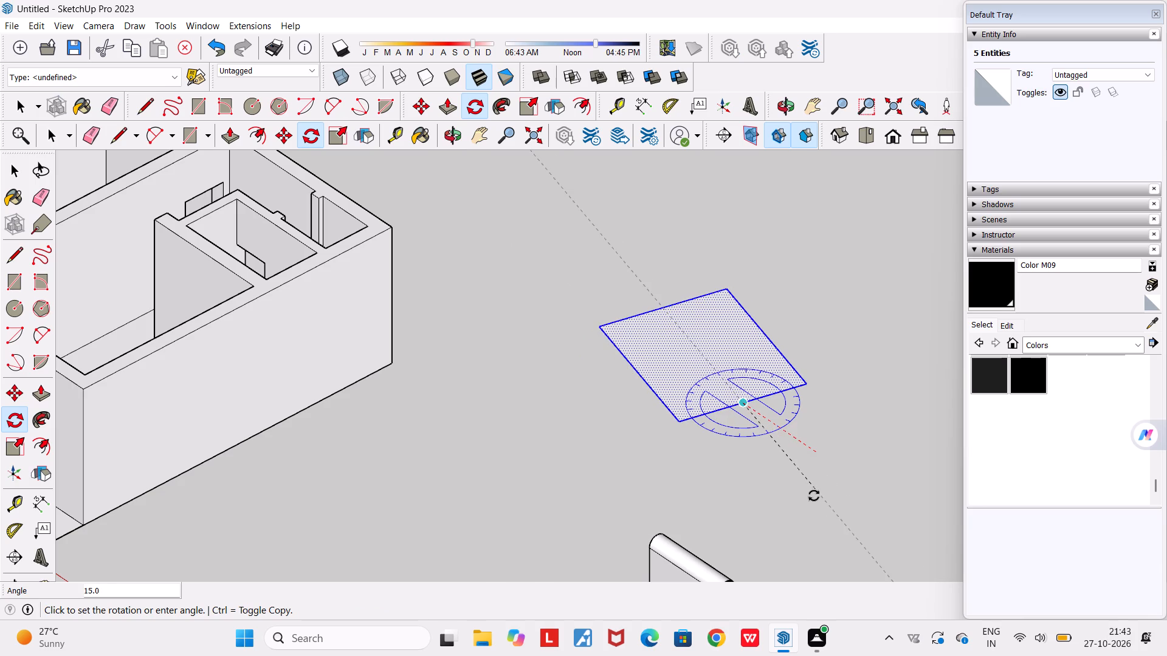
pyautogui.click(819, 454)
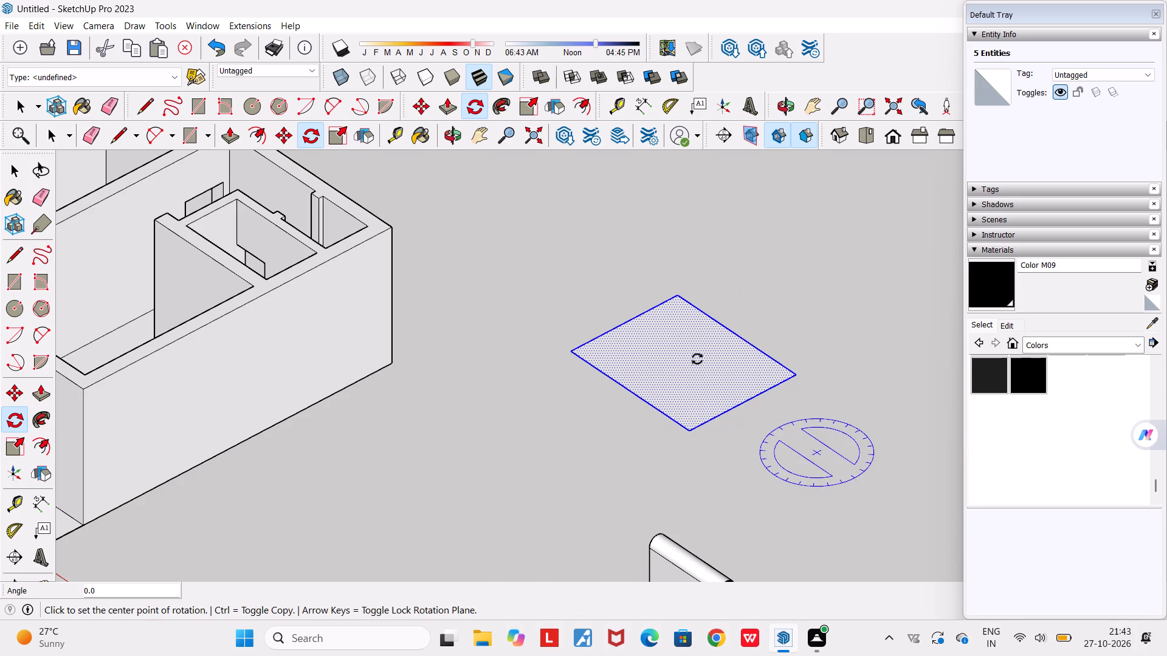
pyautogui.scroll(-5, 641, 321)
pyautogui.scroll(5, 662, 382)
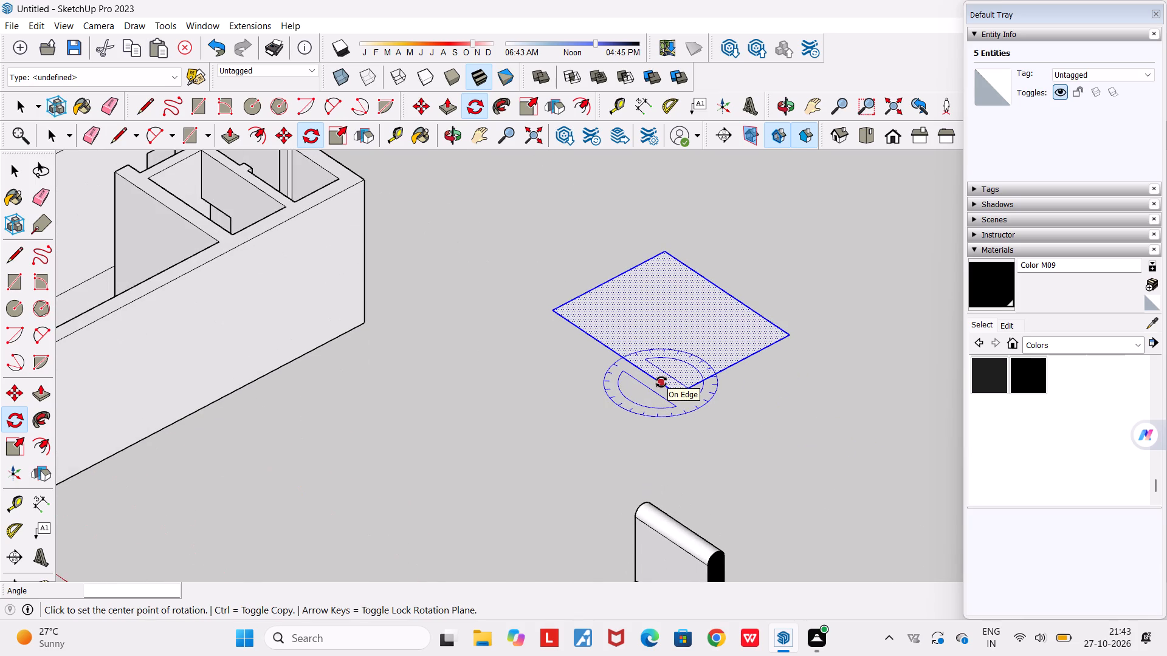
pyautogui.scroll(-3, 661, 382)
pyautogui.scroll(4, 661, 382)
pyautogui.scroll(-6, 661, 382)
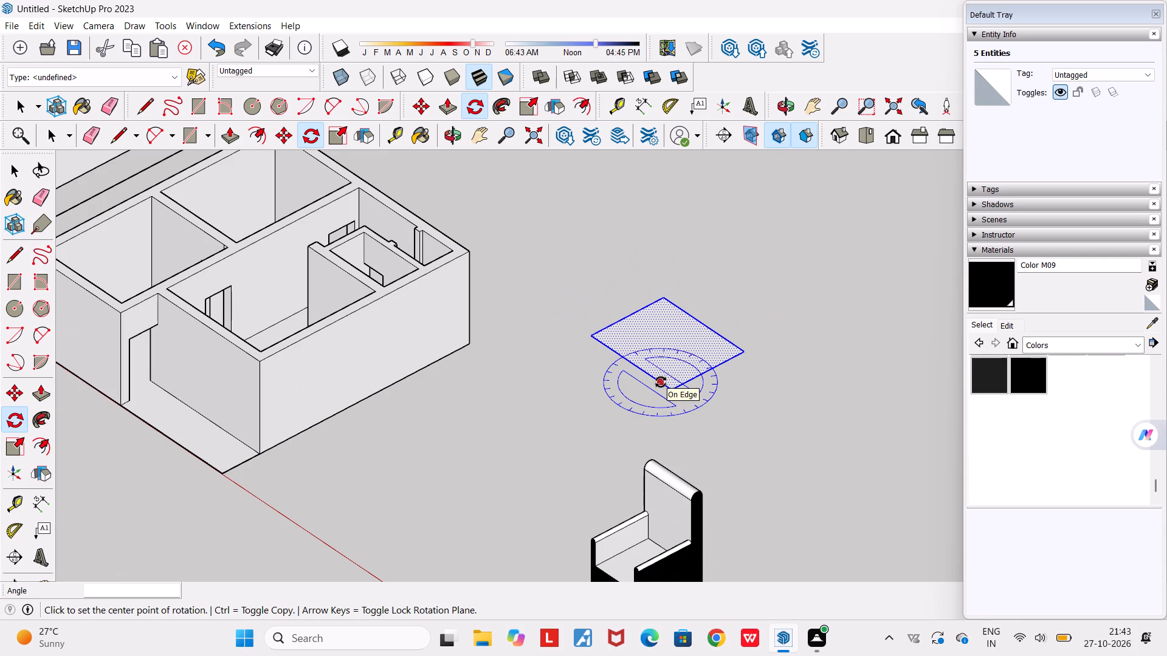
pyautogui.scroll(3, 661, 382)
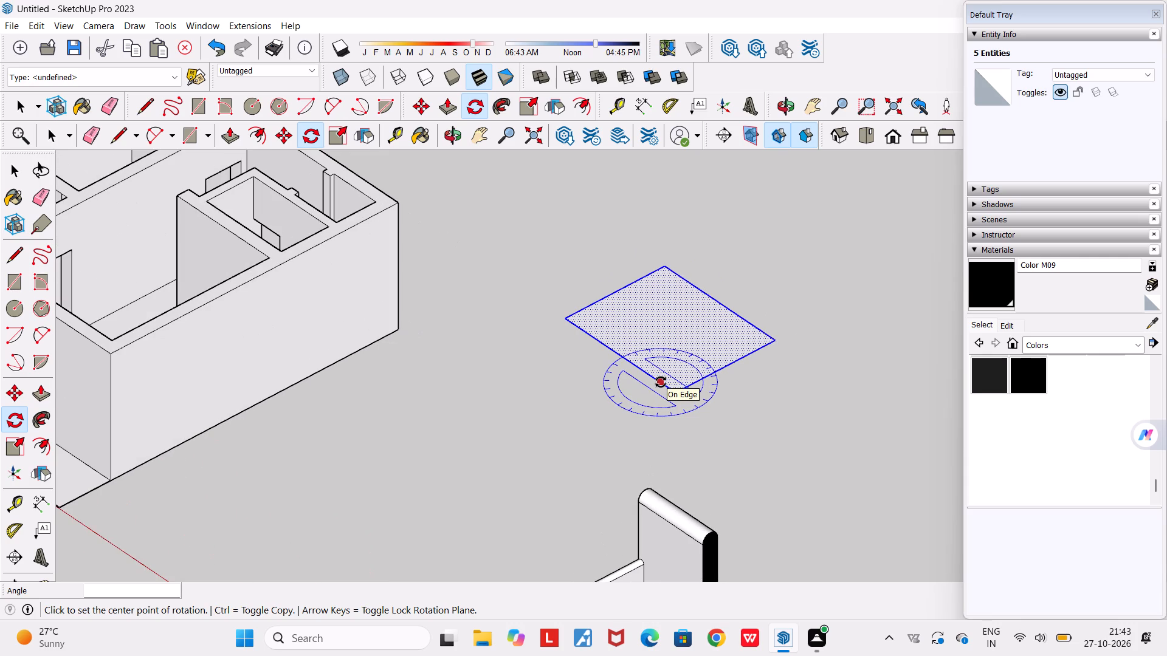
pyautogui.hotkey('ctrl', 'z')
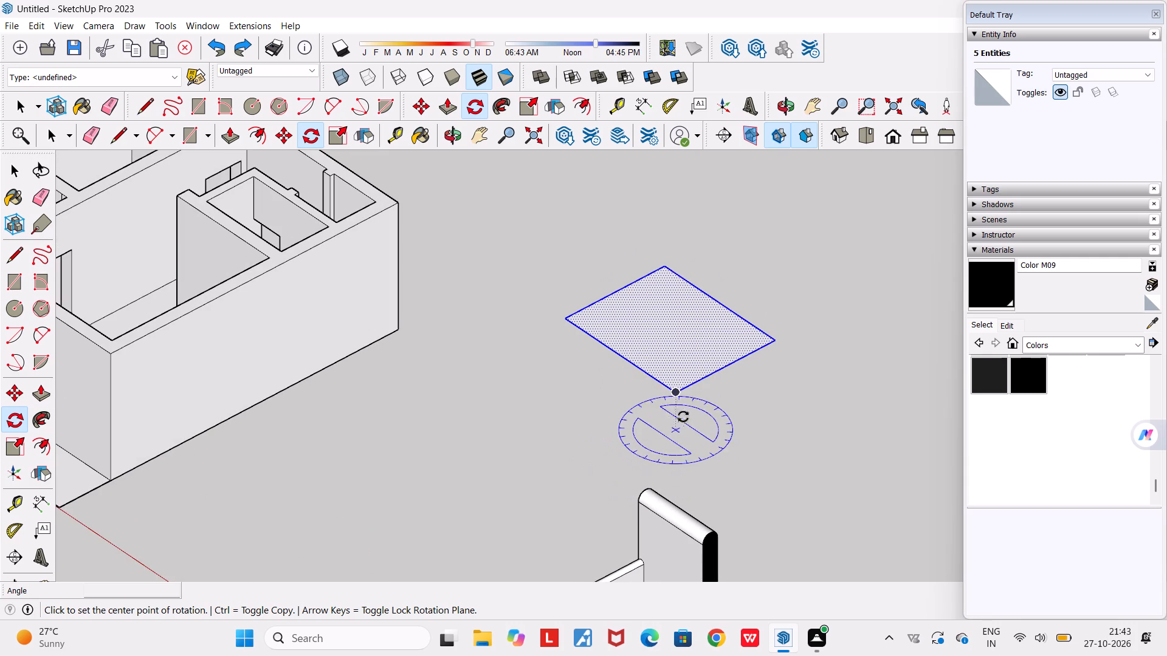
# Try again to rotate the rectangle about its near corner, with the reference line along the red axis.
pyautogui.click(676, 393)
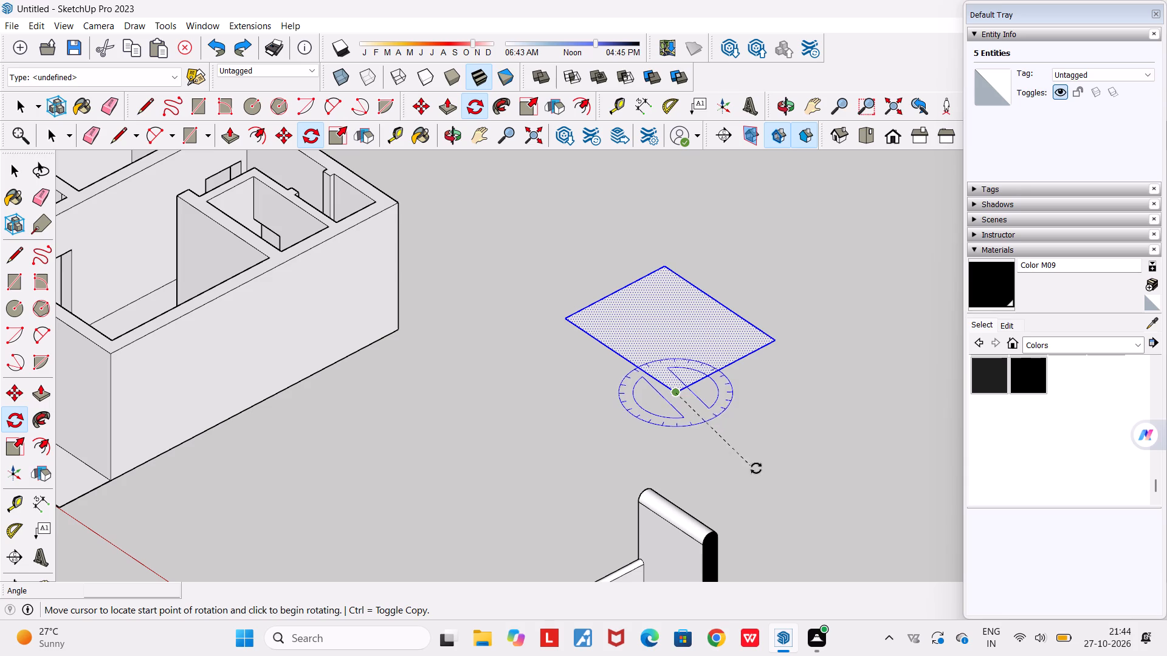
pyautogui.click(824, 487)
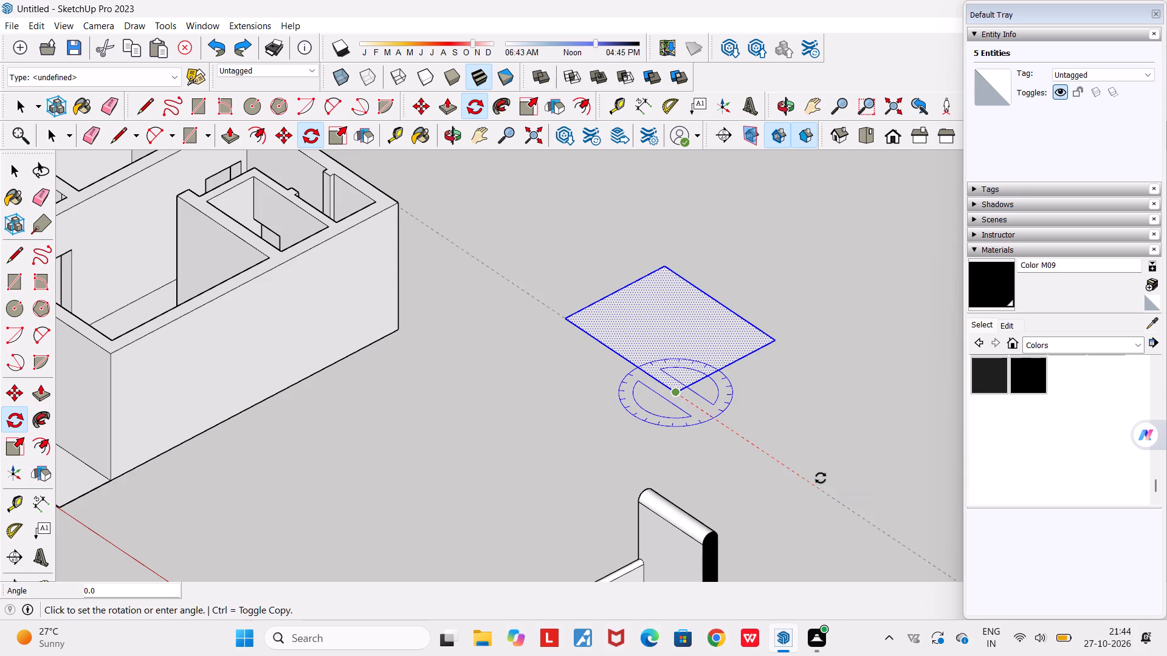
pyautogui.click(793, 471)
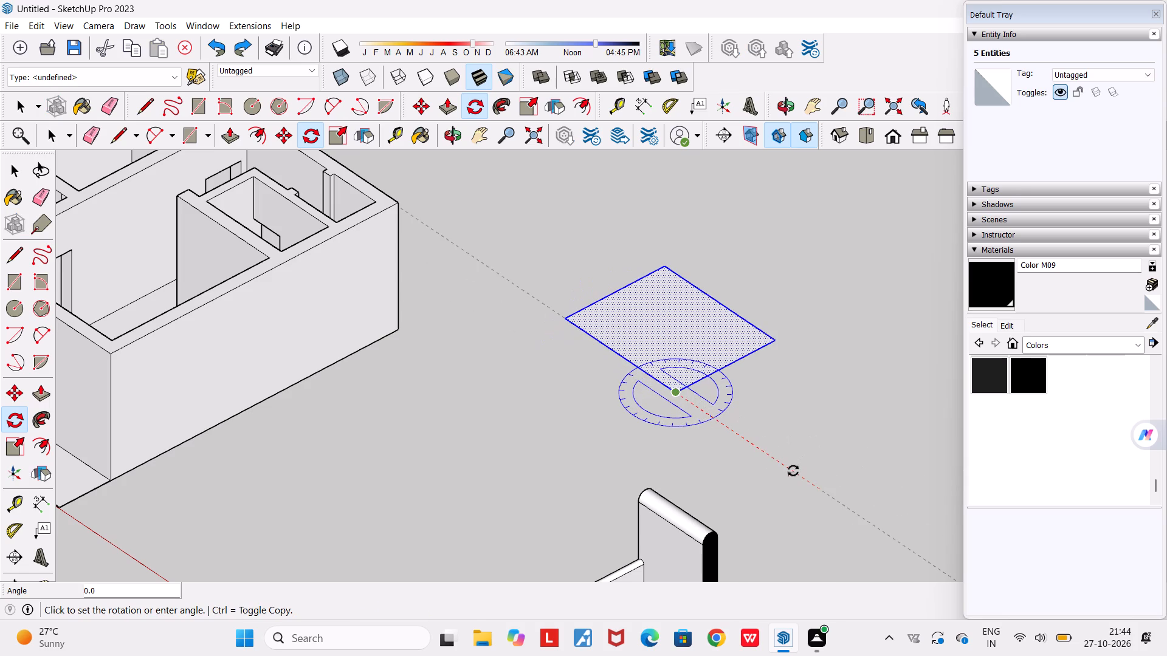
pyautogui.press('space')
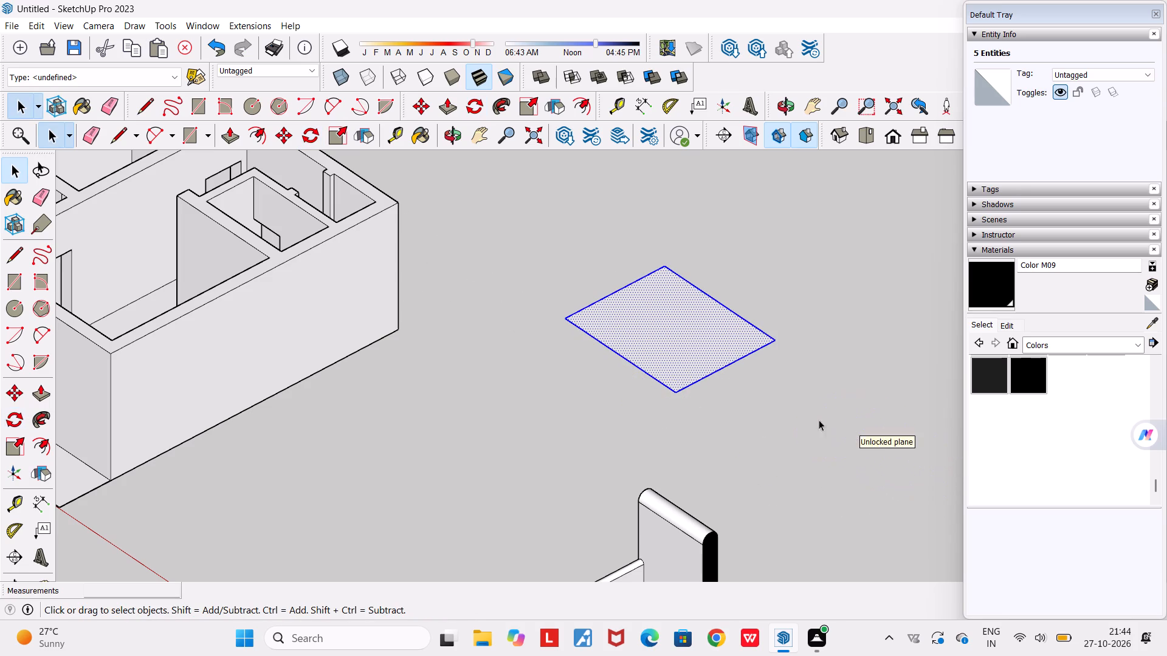
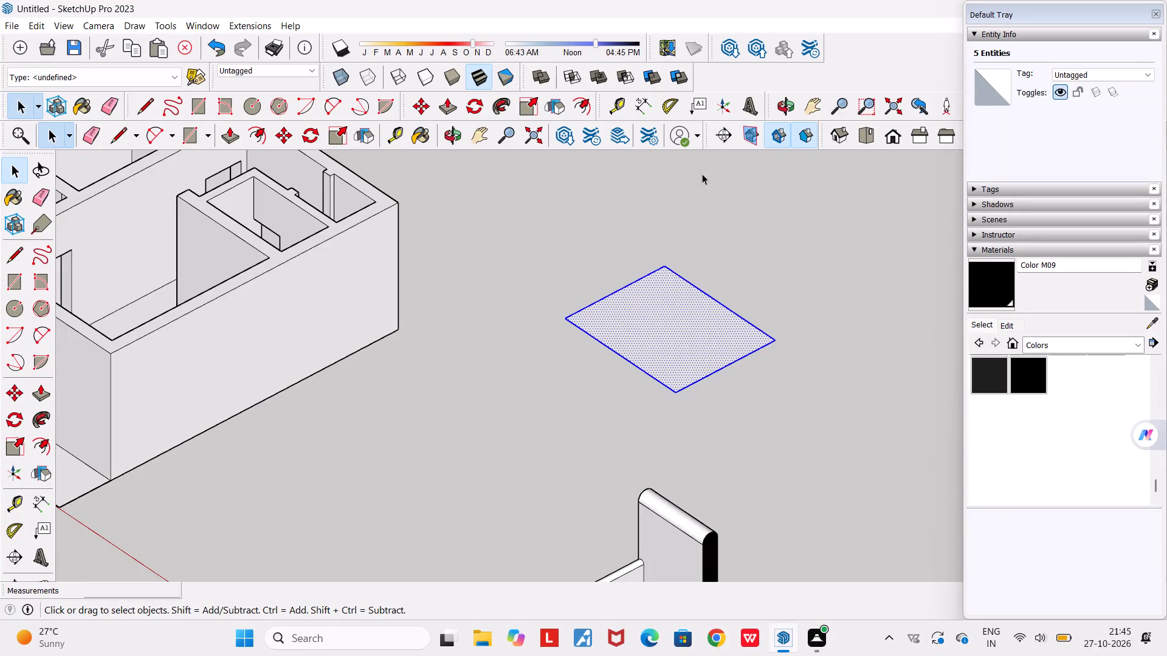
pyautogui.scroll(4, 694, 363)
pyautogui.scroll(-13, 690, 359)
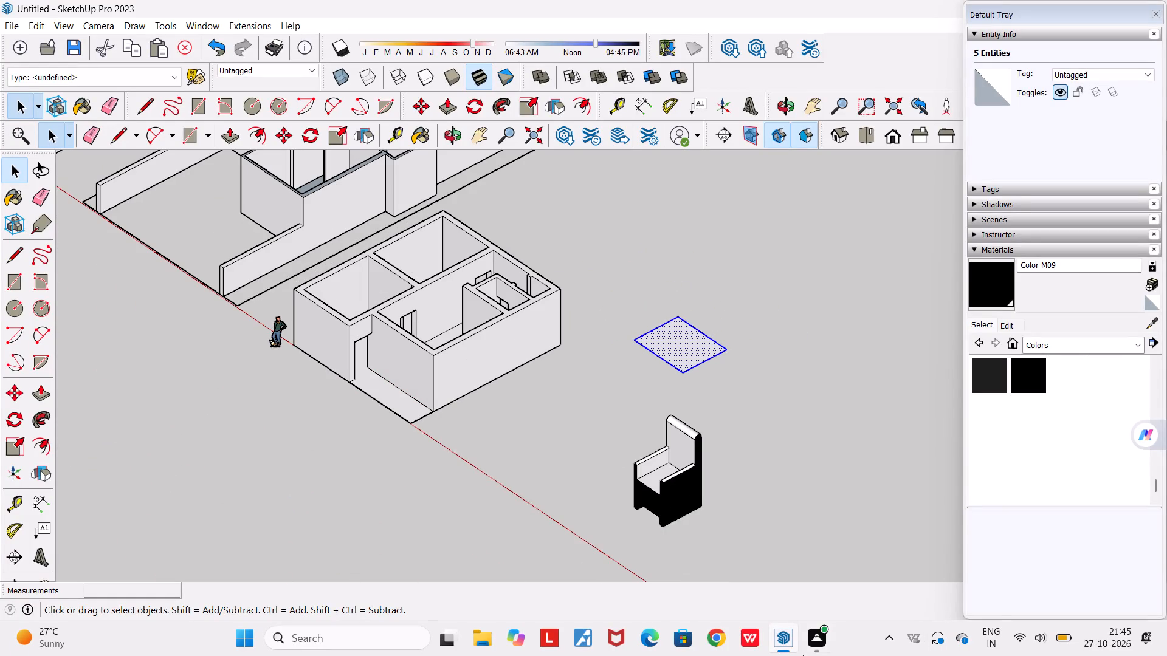
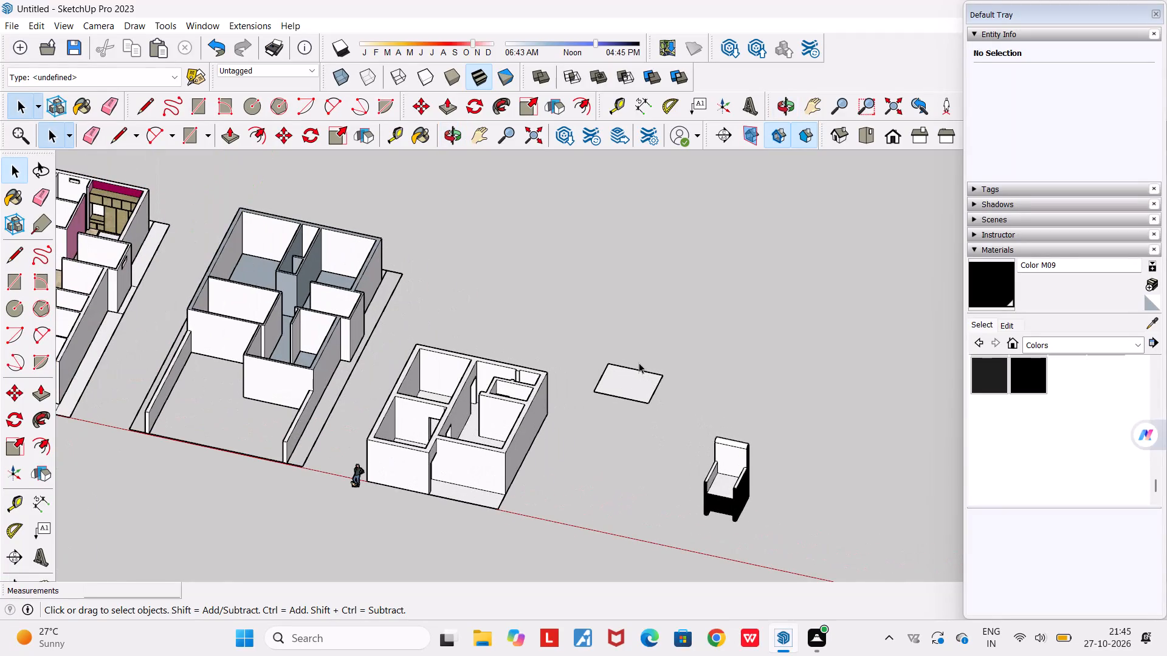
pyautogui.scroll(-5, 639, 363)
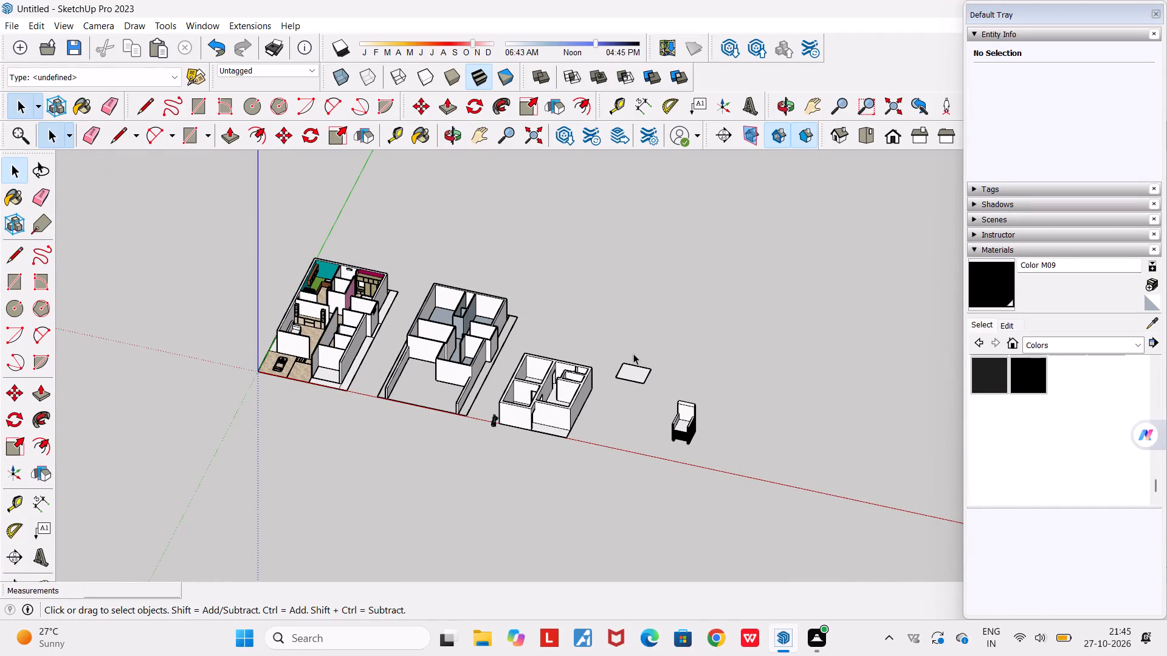
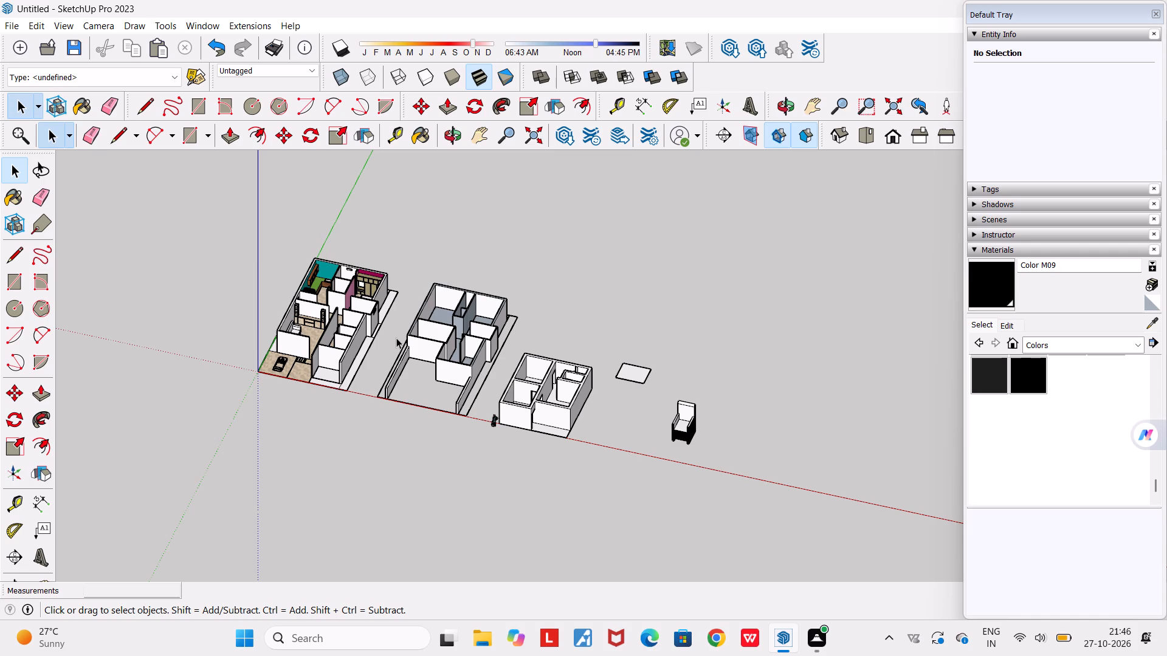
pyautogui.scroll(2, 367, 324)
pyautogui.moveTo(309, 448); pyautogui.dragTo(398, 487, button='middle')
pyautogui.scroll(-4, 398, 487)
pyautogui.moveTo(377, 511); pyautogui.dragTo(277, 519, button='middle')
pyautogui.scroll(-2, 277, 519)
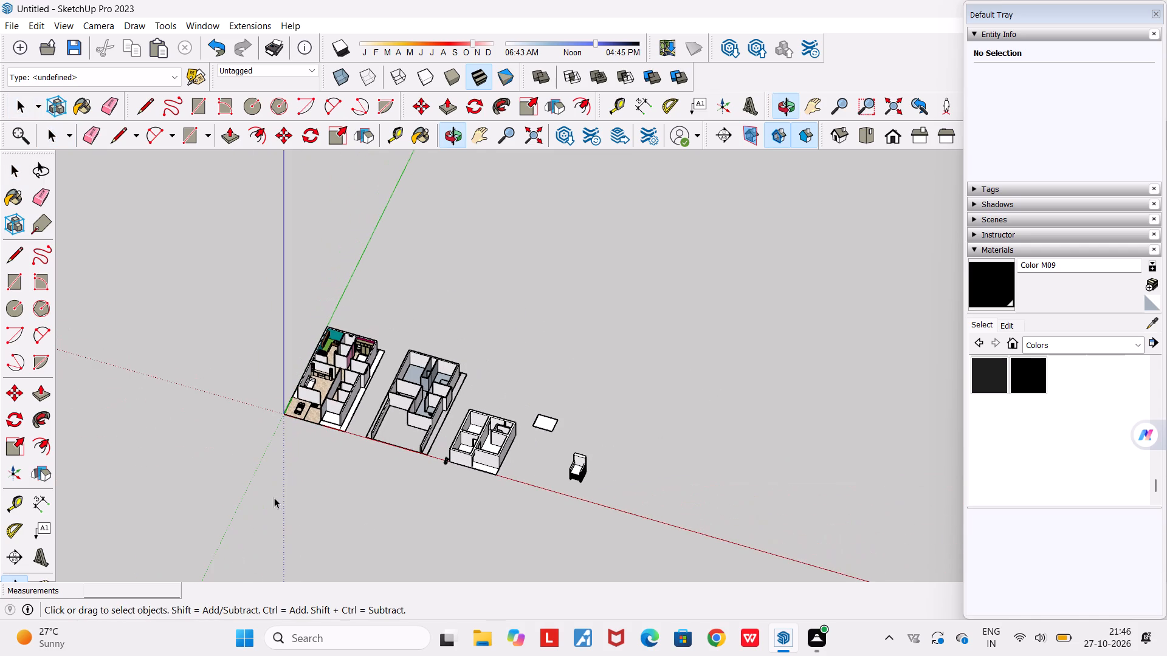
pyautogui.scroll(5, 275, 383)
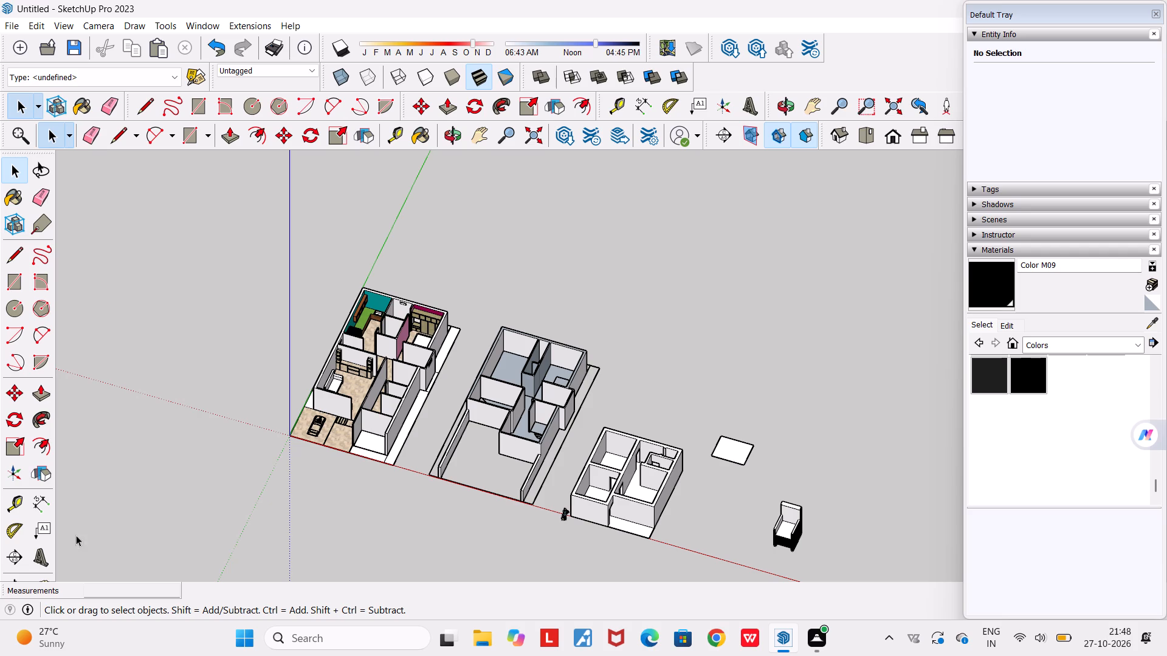
# Draw a rectangle of about 5753 by 3721 mm over the first house's front parking floor, from its back outer corner to the diagonally opposite front corner.
pyautogui.scroll(10, 332, 470)
pyautogui.moveTo(317, 475); pyautogui.dragTo(488, 522, button='middle')
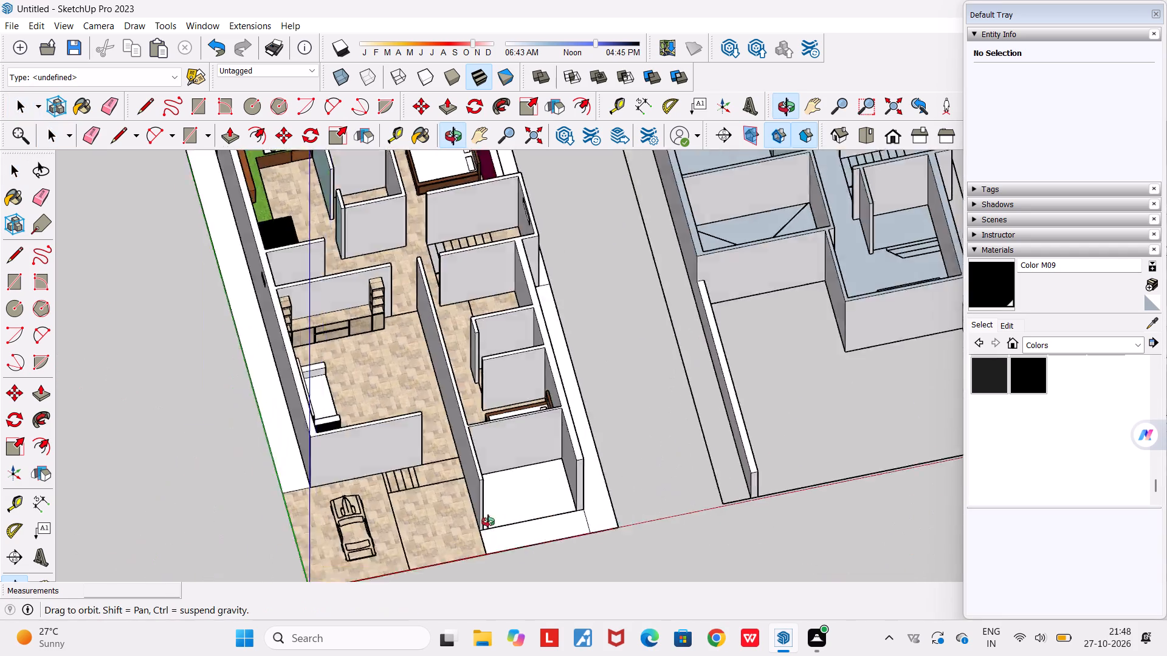
pyautogui.moveTo(488, 522); pyautogui.dragTo(515, 530, button='middle')
pyautogui.scroll(-4, 515, 530)
pyautogui.scroll(7, 486, 524)
pyautogui.moveTo(450, 512); pyautogui.dragTo(408, 513, button='middle')
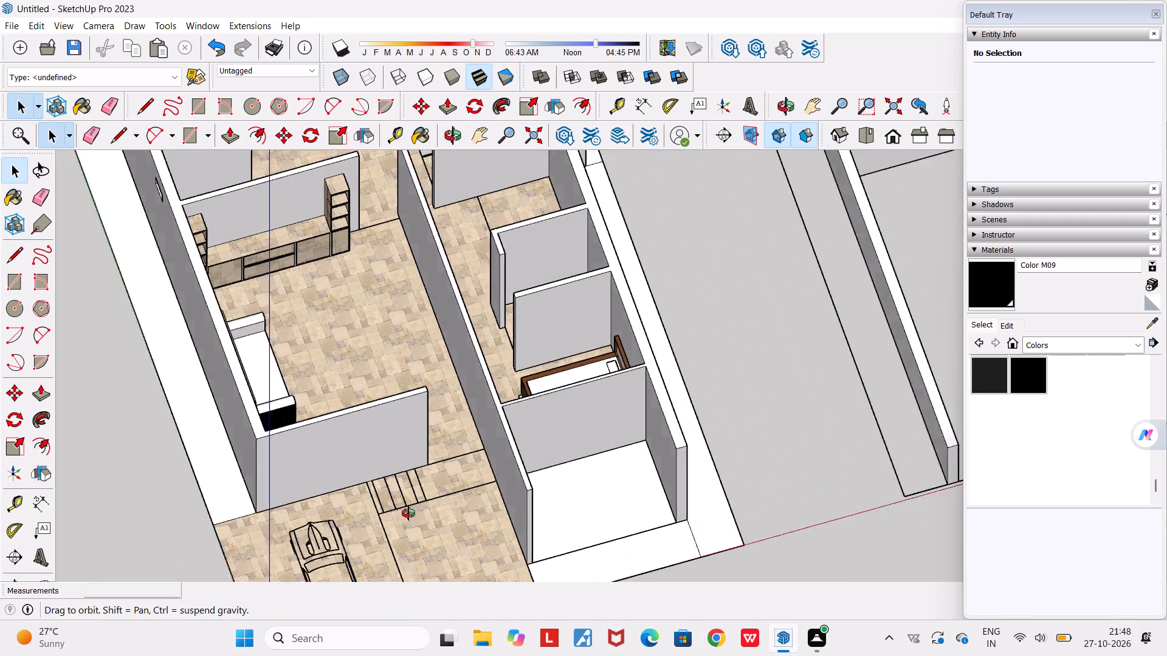
pyautogui.moveTo(408, 513); pyautogui.dragTo(293, 489, button='middle')
pyautogui.scroll(-1, 292, 483)
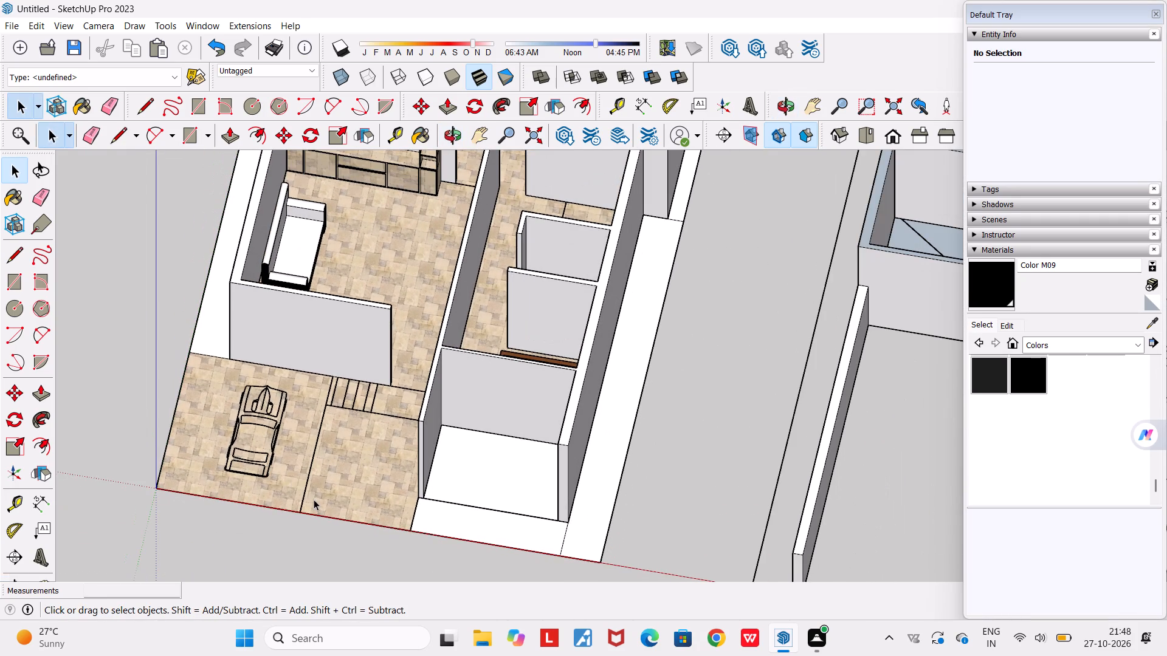
pyautogui.click(478, 129)
pyautogui.moveTo(403, 297); pyautogui.dragTo(626, 164)
pyautogui.moveTo(517, 285); pyautogui.dragTo(598, 306, button='middle')
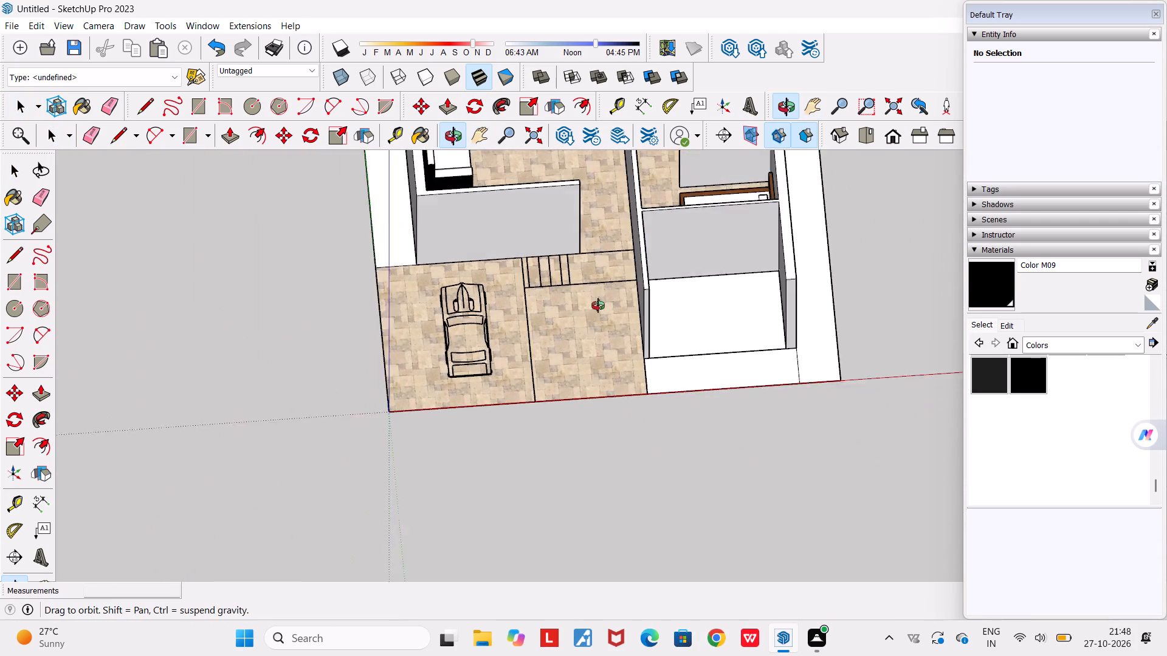
pyautogui.moveTo(598, 306); pyautogui.dragTo(648, 320, button='middle')
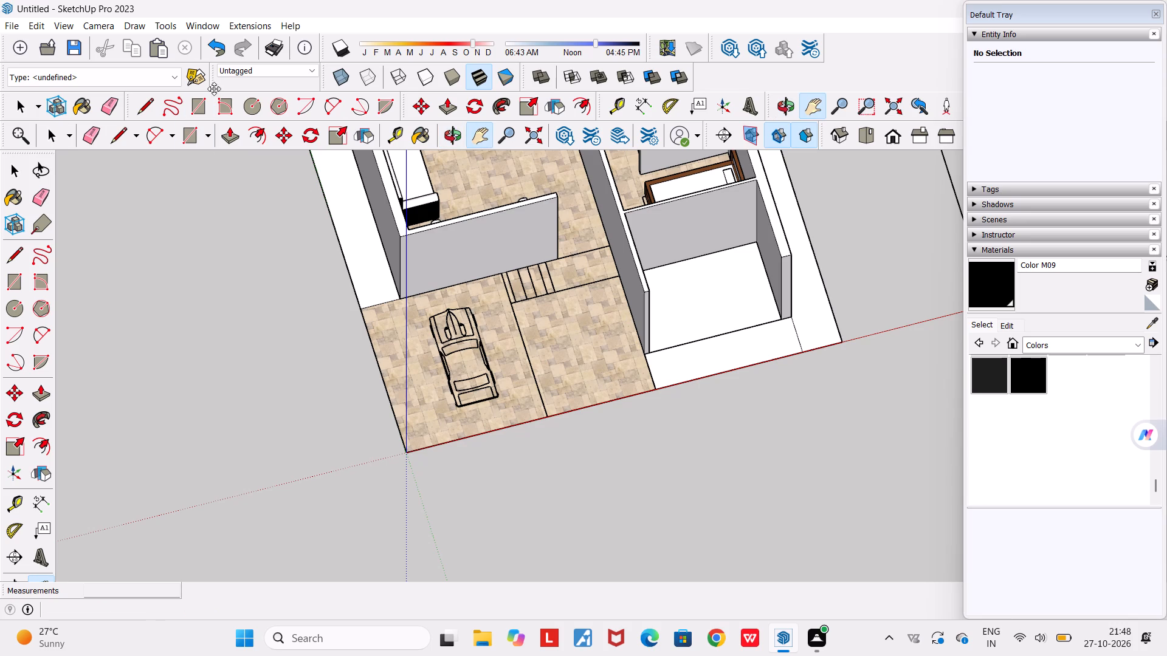
pyautogui.click(201, 109)
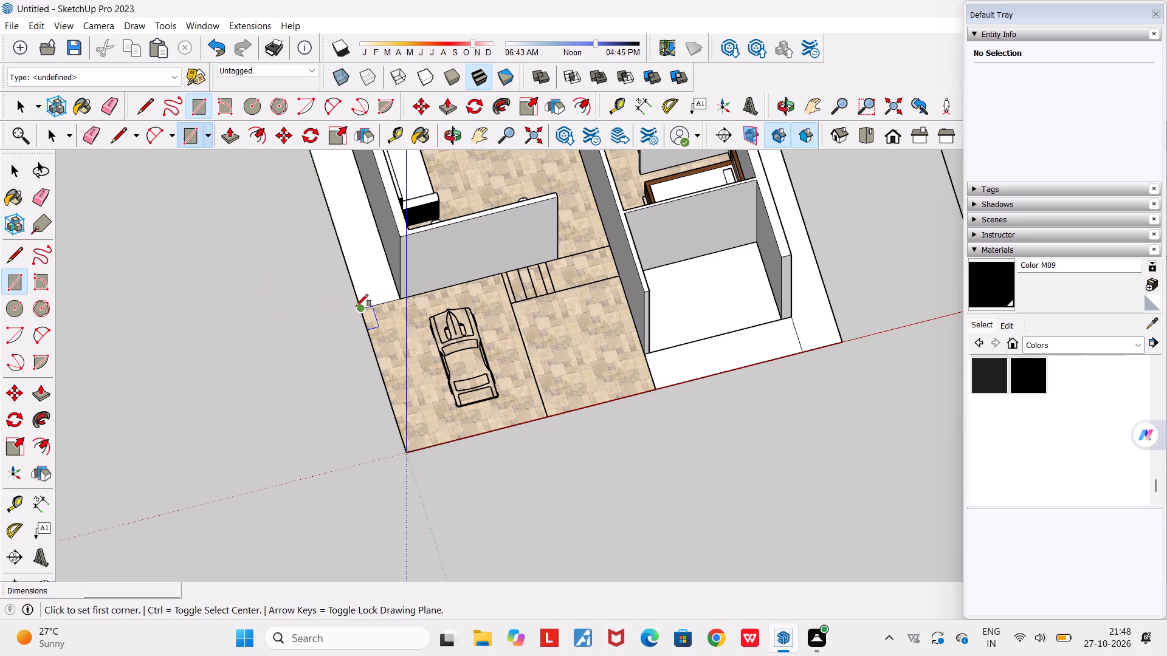
pyautogui.click(360, 310)
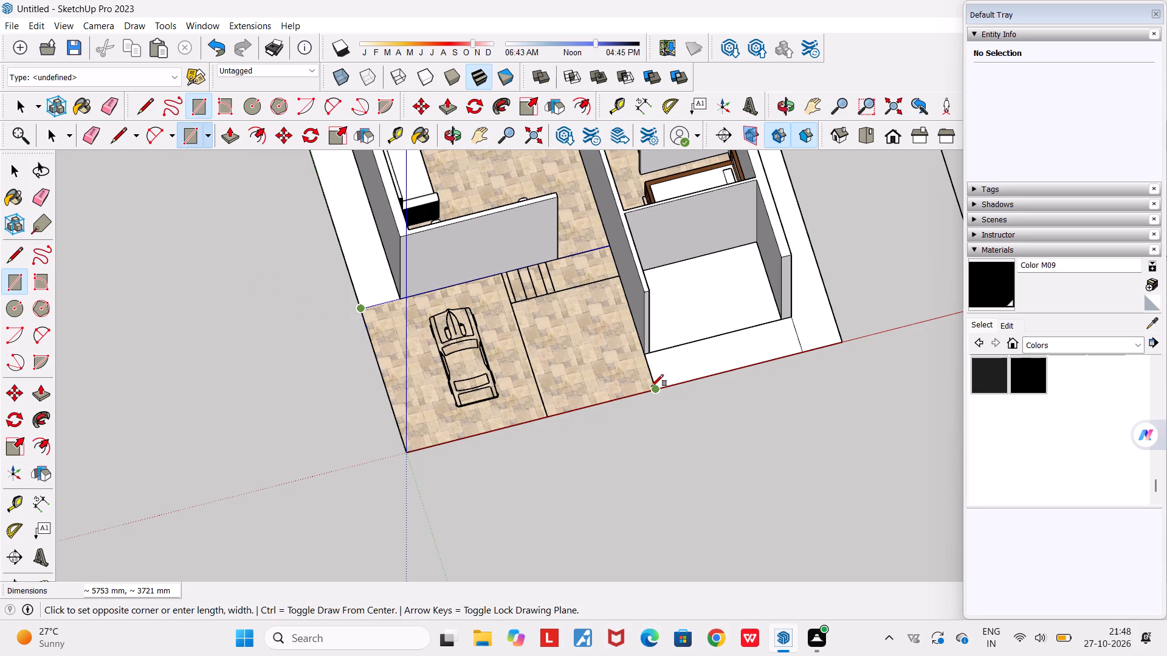
pyautogui.click(655, 390)
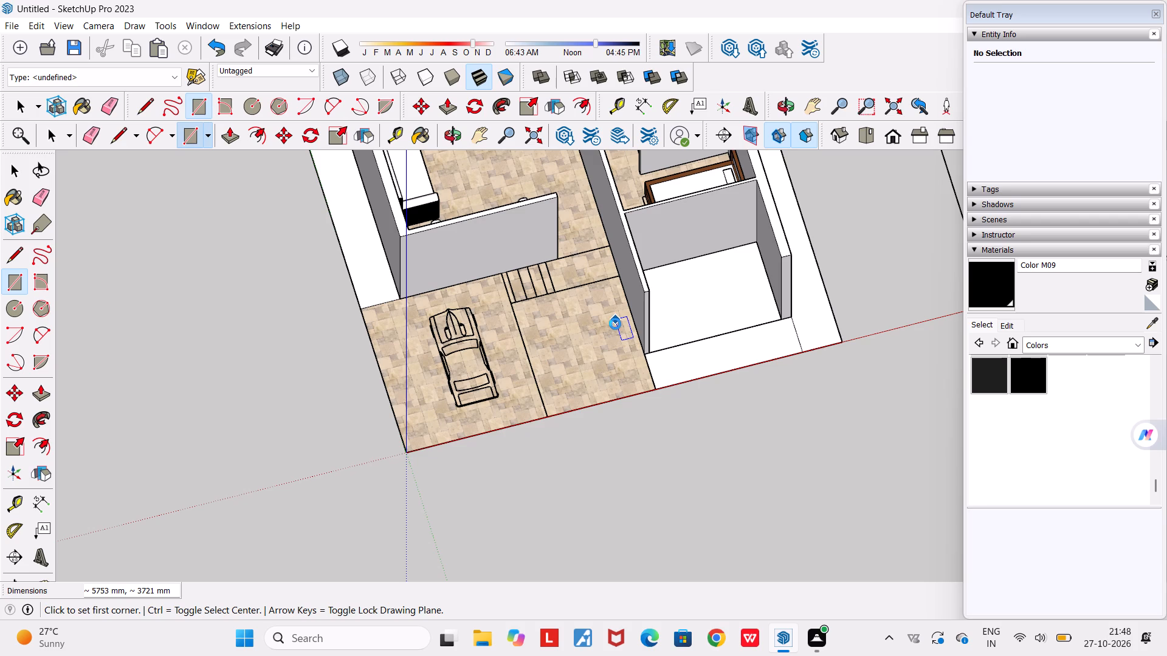
# Switch the material library from Colors to the Tile collection.
pyautogui.click(1135, 344)
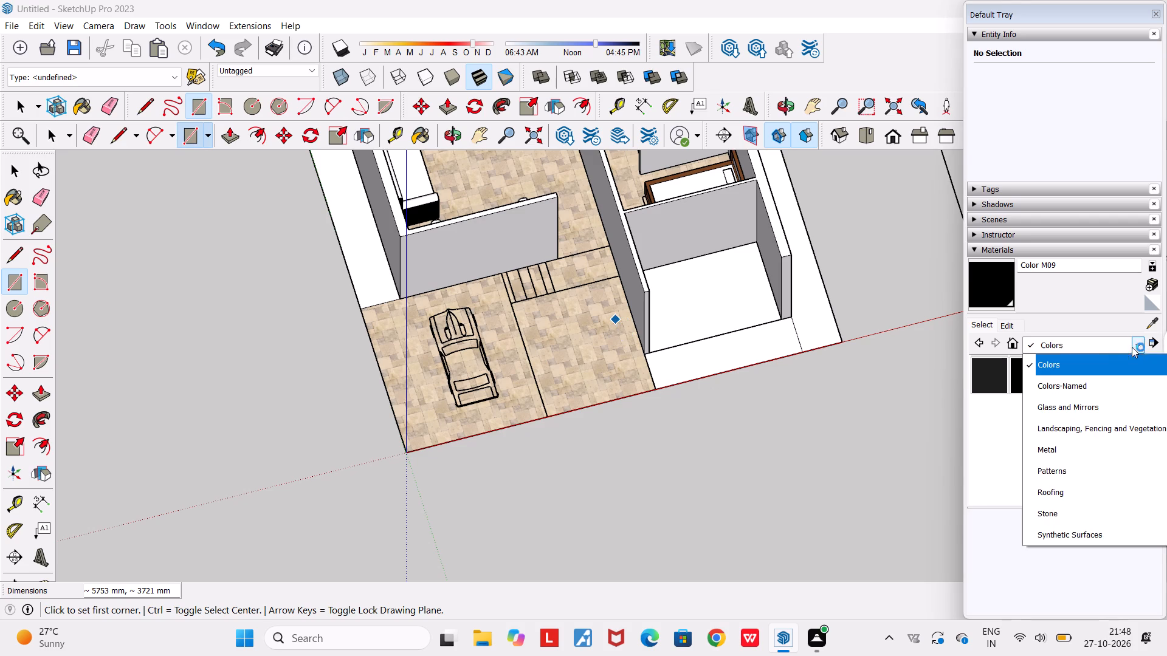
pyautogui.scroll(4, 1049, 508)
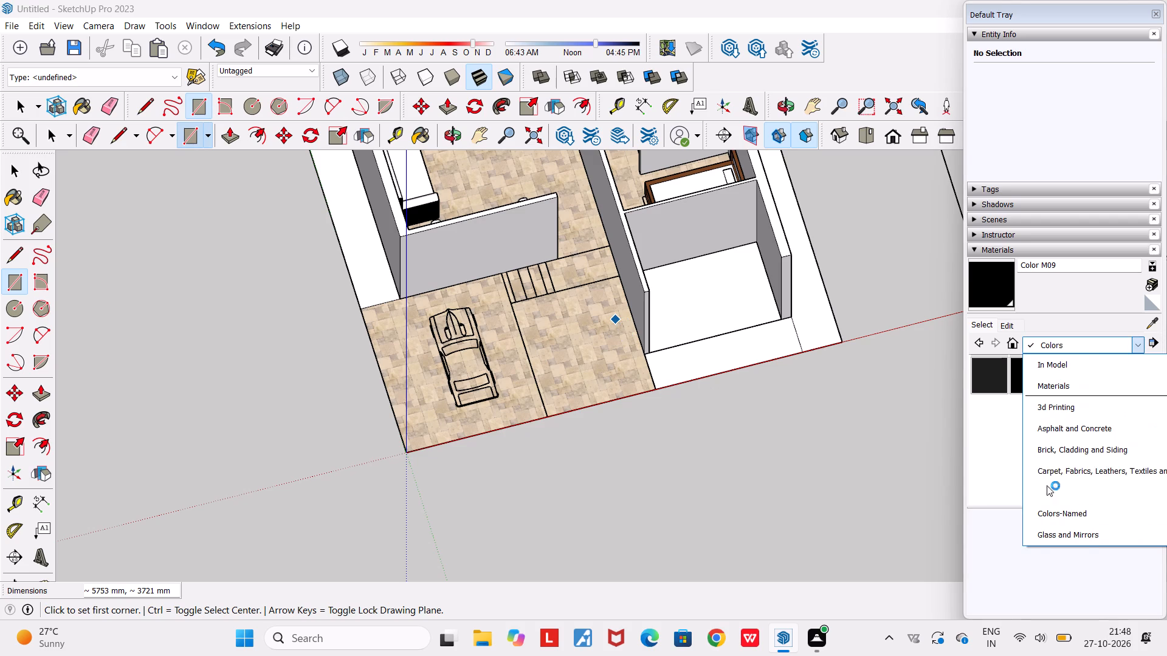
pyautogui.scroll(-3, 1045, 500)
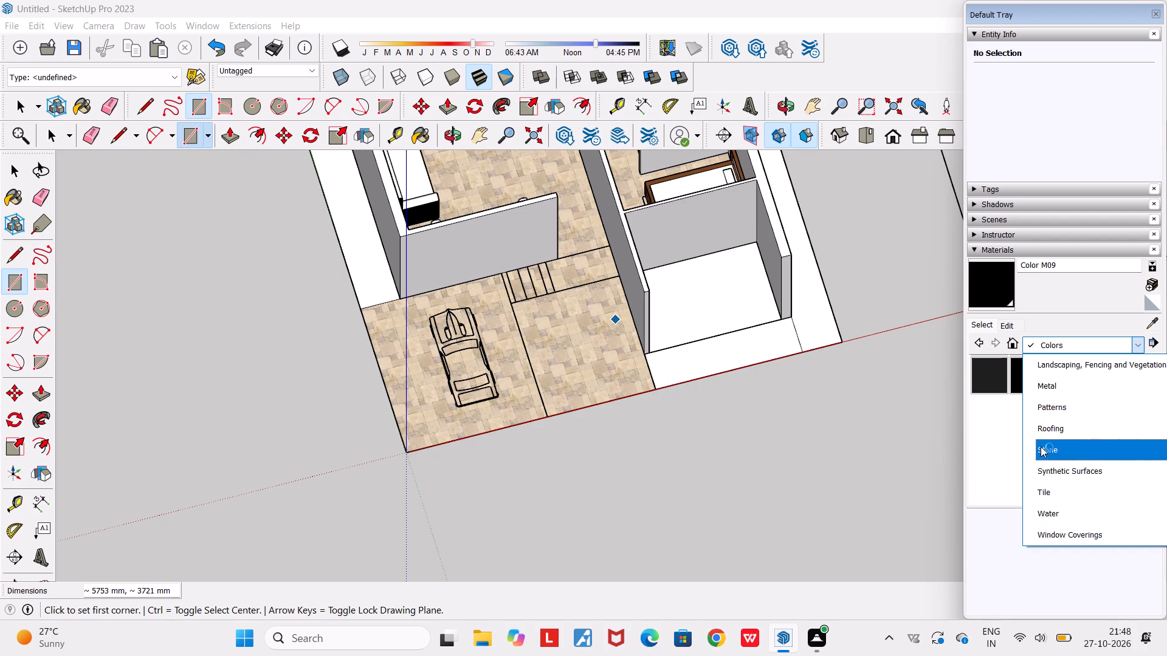
pyautogui.click(1041, 496)
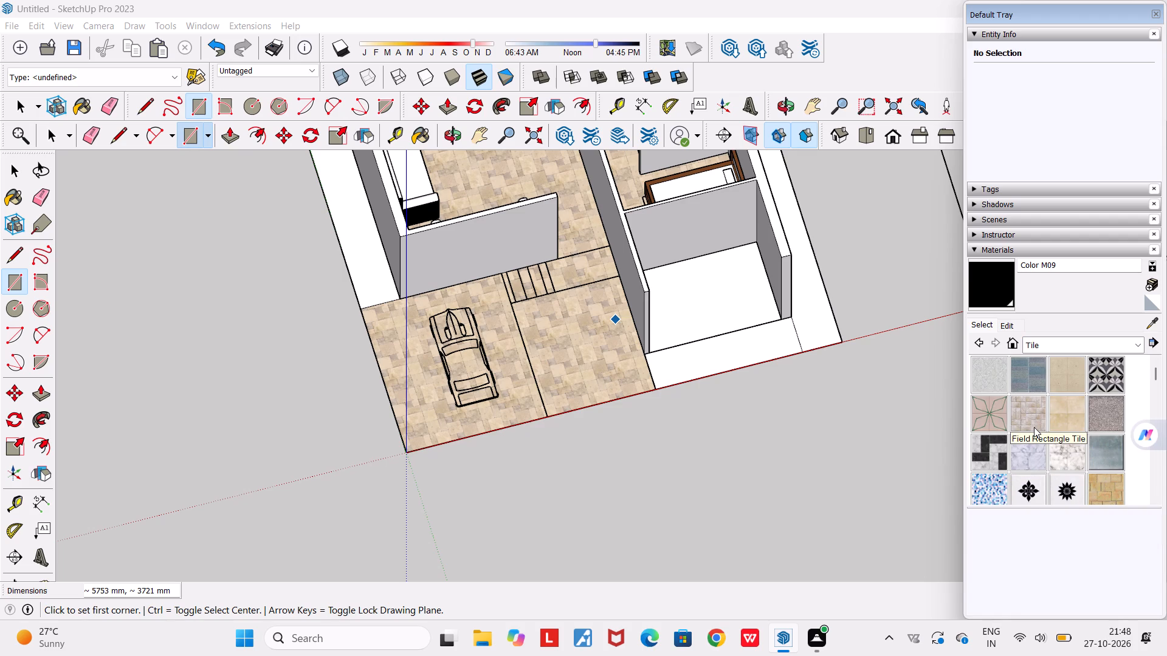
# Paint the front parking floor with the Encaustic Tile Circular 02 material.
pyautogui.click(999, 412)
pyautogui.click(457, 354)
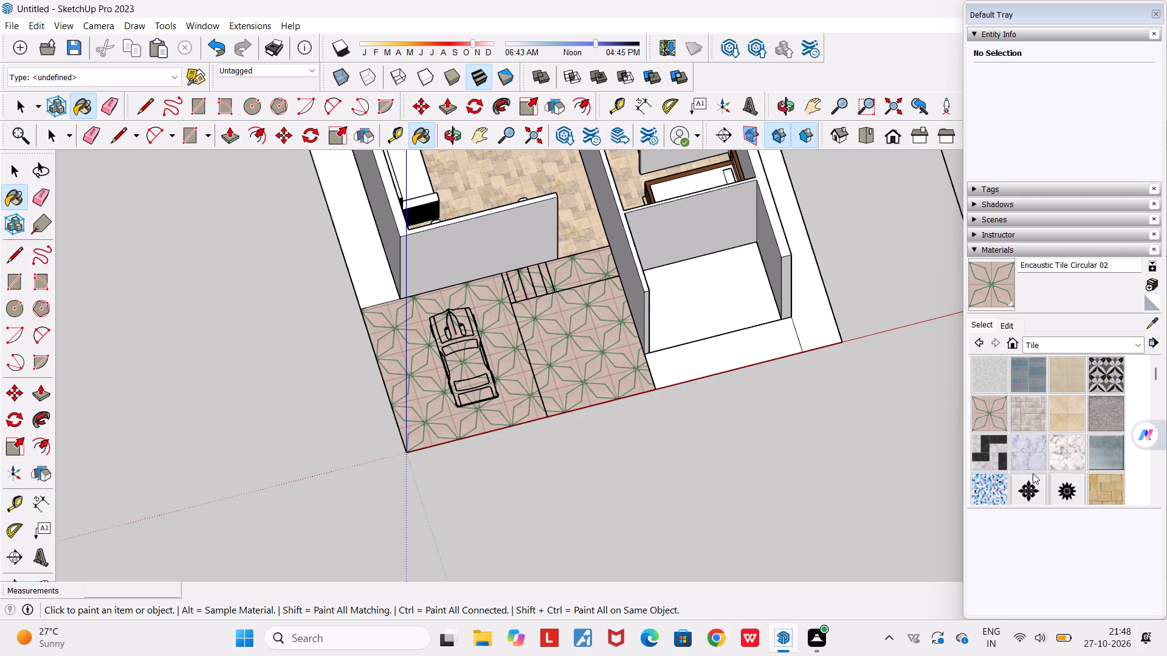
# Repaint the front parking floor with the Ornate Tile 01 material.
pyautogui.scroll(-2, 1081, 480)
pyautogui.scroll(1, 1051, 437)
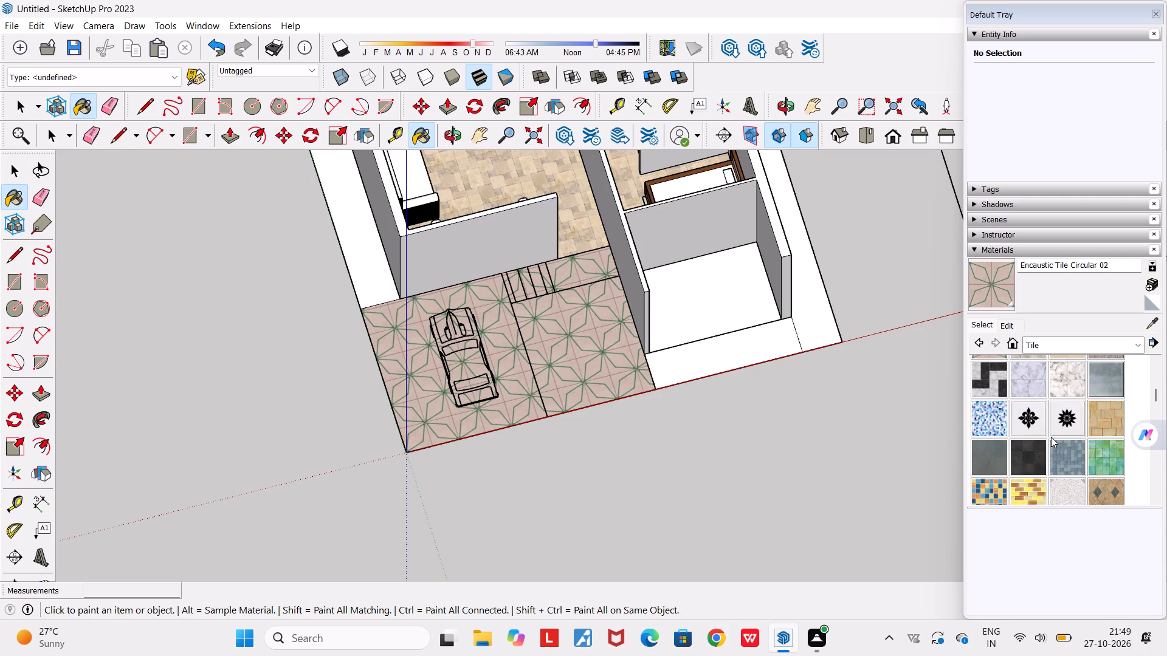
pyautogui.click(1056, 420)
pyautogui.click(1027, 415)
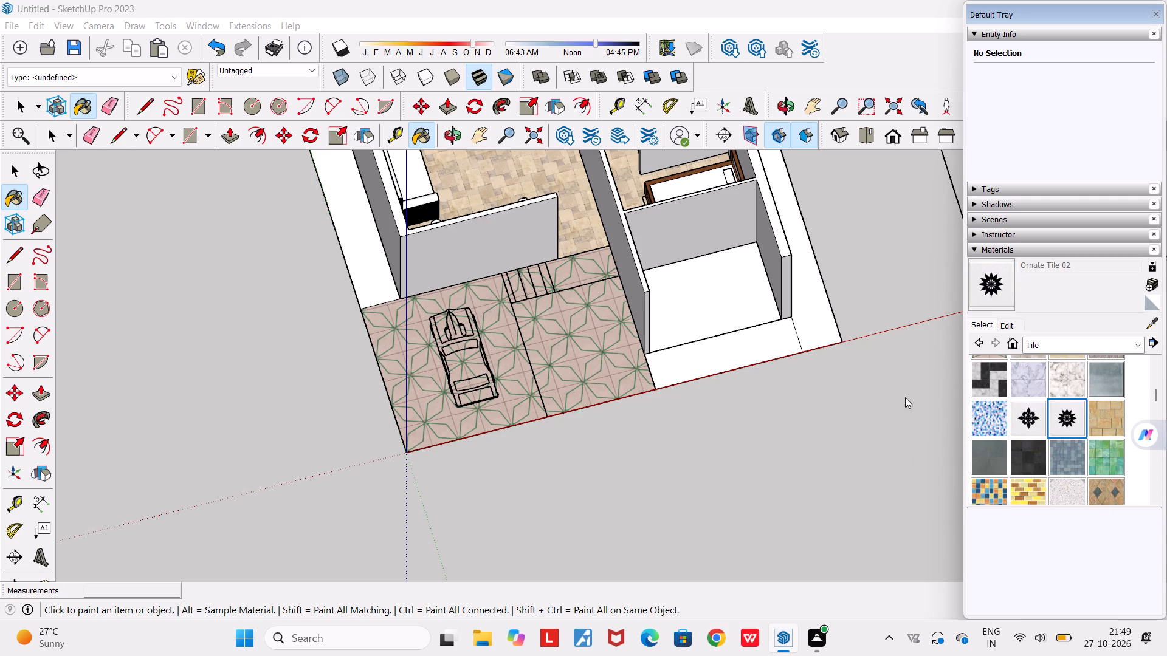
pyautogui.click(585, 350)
# Apply the Ornate Tile 02 material to the front parking floor around the car and entry steps.
pyautogui.scroll(-2, 578, 357)
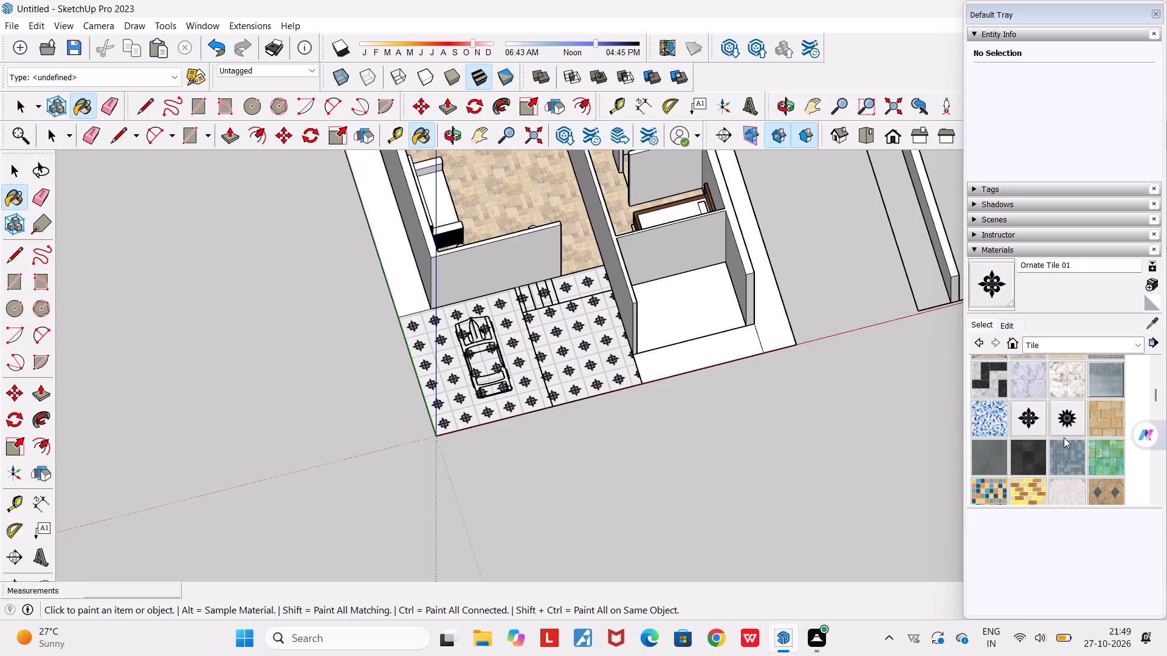
pyautogui.click(1069, 417)
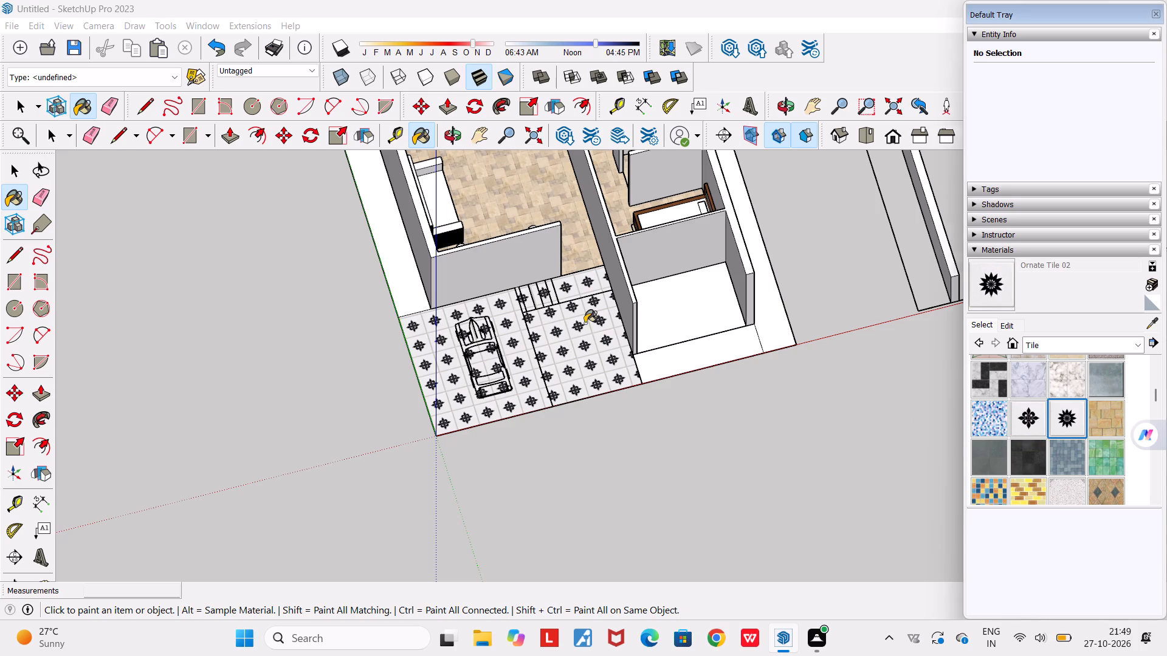
pyautogui.click(585, 323)
pyautogui.scroll(5, 556, 354)
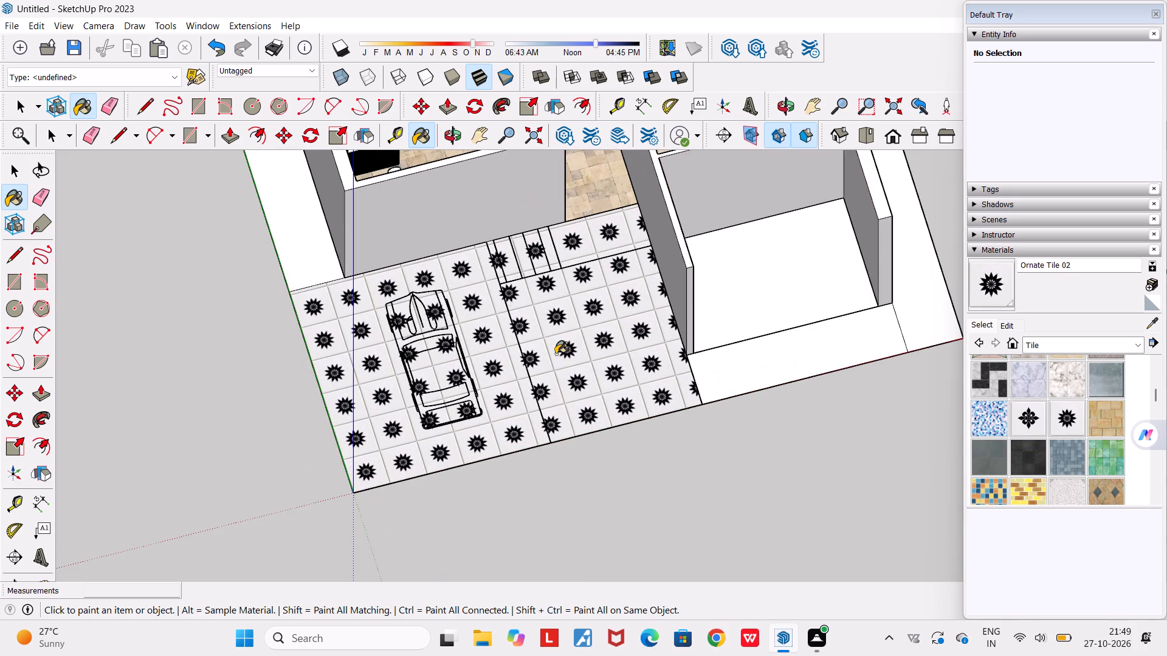
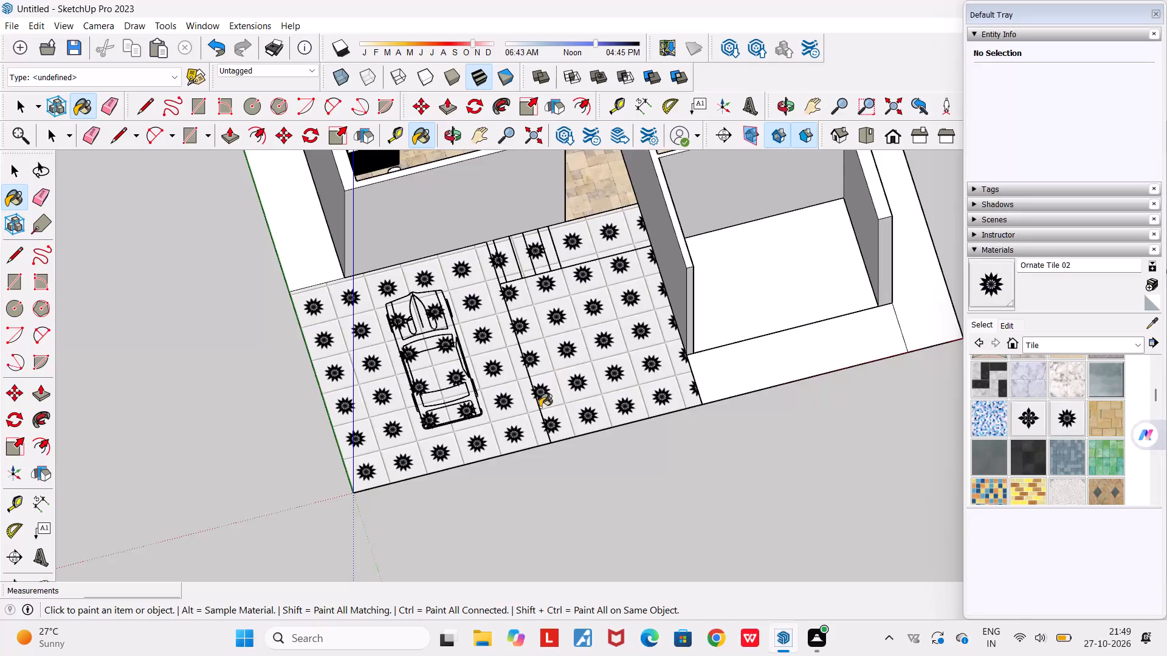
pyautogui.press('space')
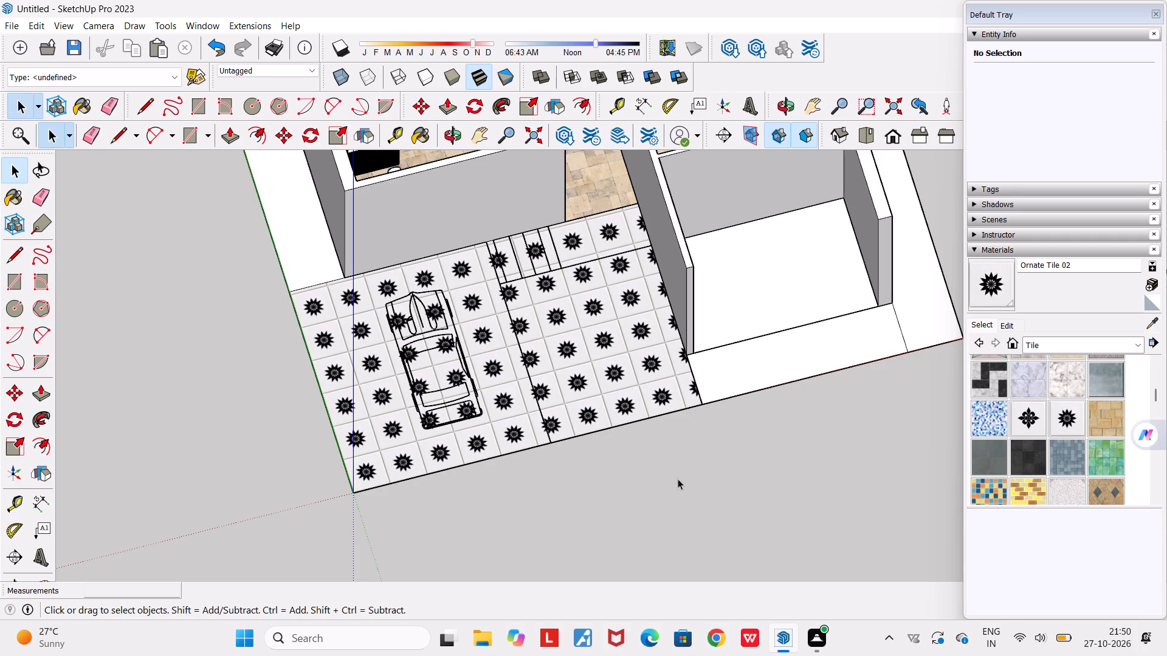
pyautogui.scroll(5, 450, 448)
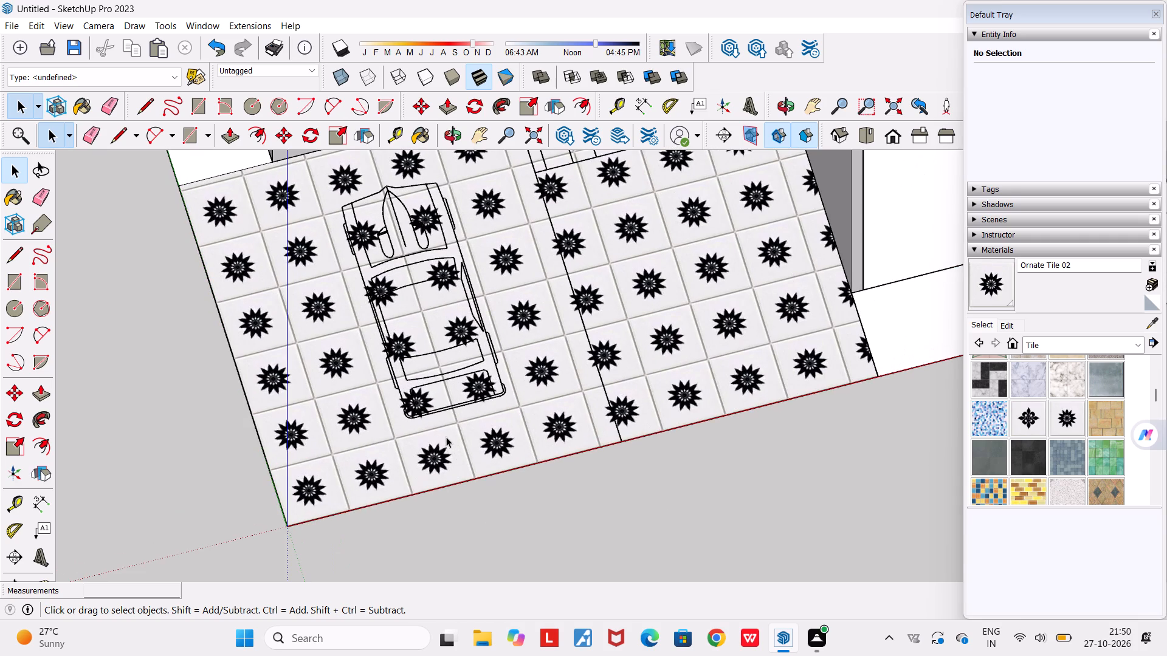
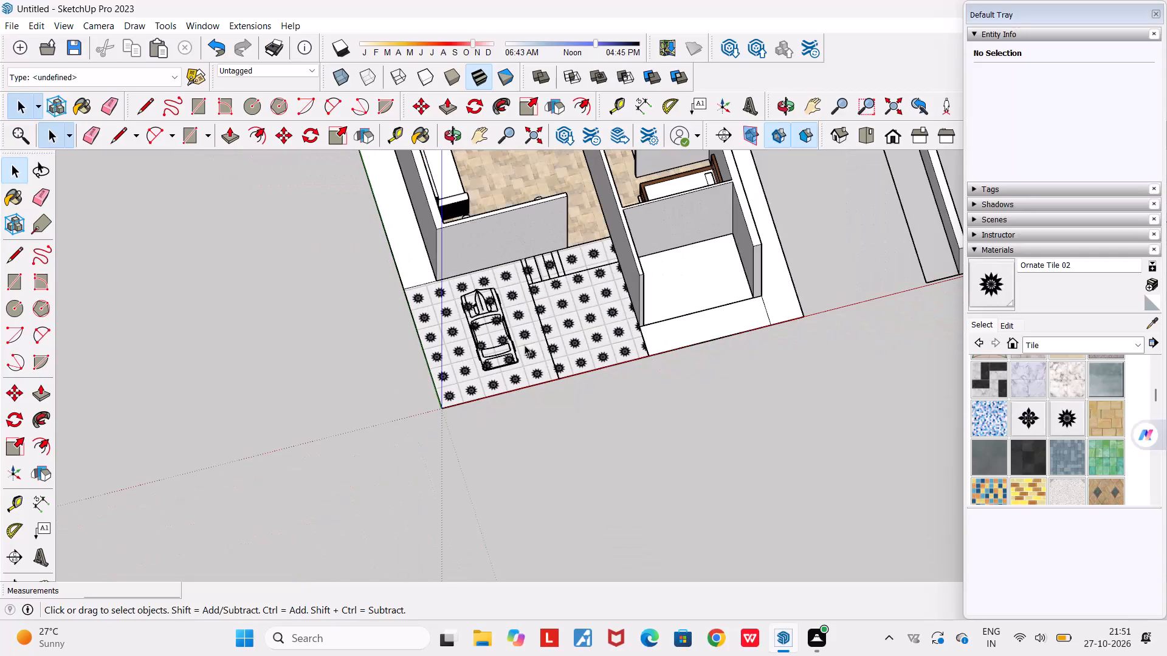
# Examine the first house's tiled parking area and furnished rooms from the front, the side and above.
pyautogui.moveTo(644, 352); pyautogui.dragTo(346, 363, button='middle')
pyautogui.scroll(-6, 346, 361)
pyautogui.scroll(1, 548, 361)
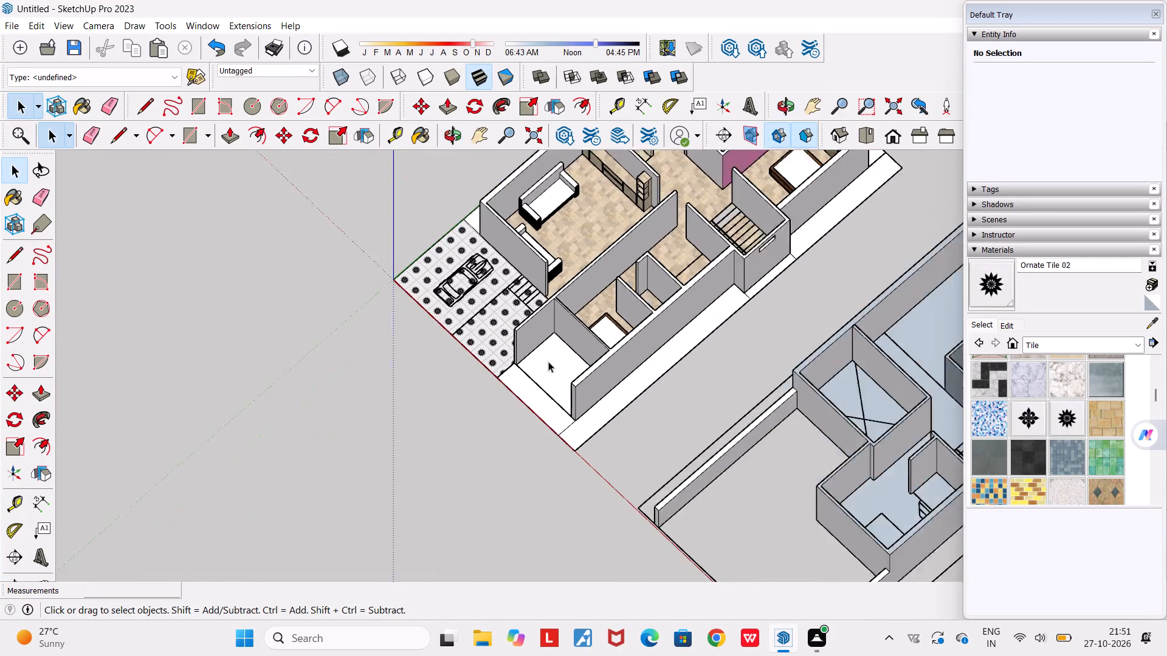
pyautogui.scroll(5, 548, 361)
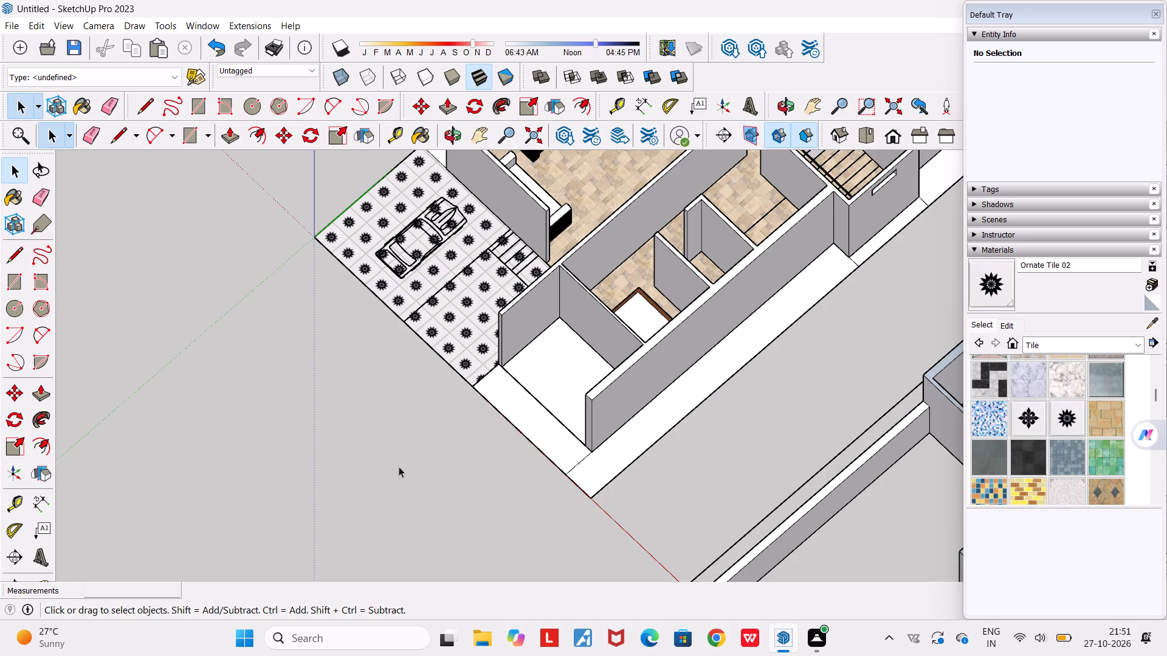
pyautogui.scroll(-7, 422, 473)
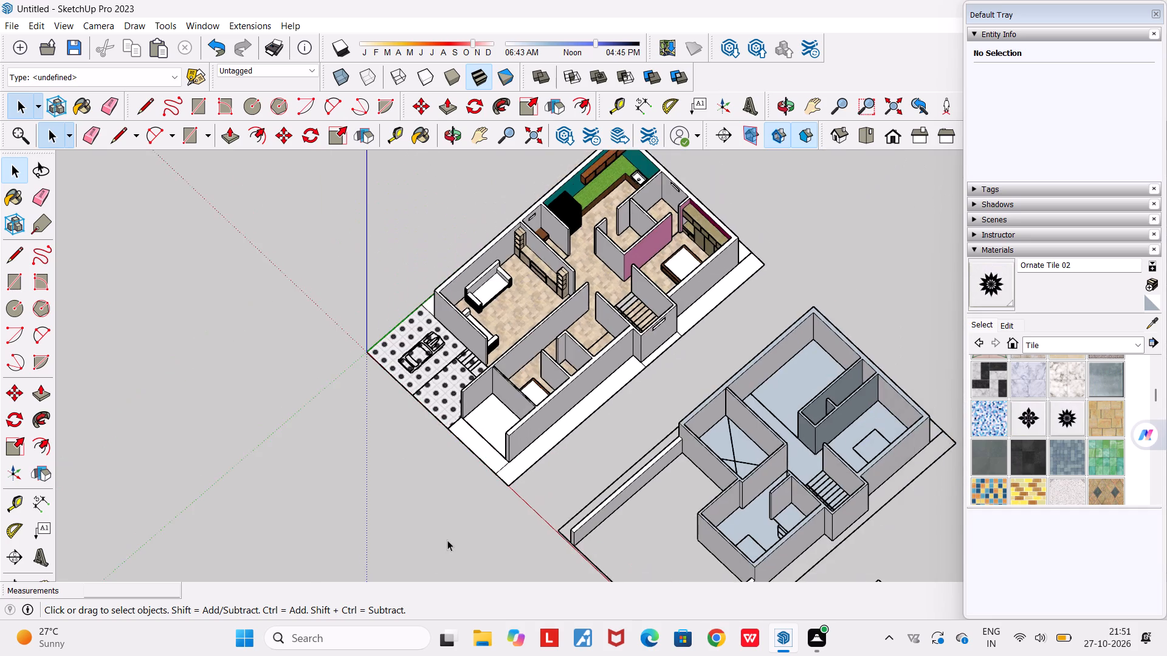
pyautogui.scroll(5, 447, 539)
pyautogui.moveTo(432, 483); pyautogui.dragTo(601, 497, button='middle')
pyautogui.scroll(-6, 601, 497)
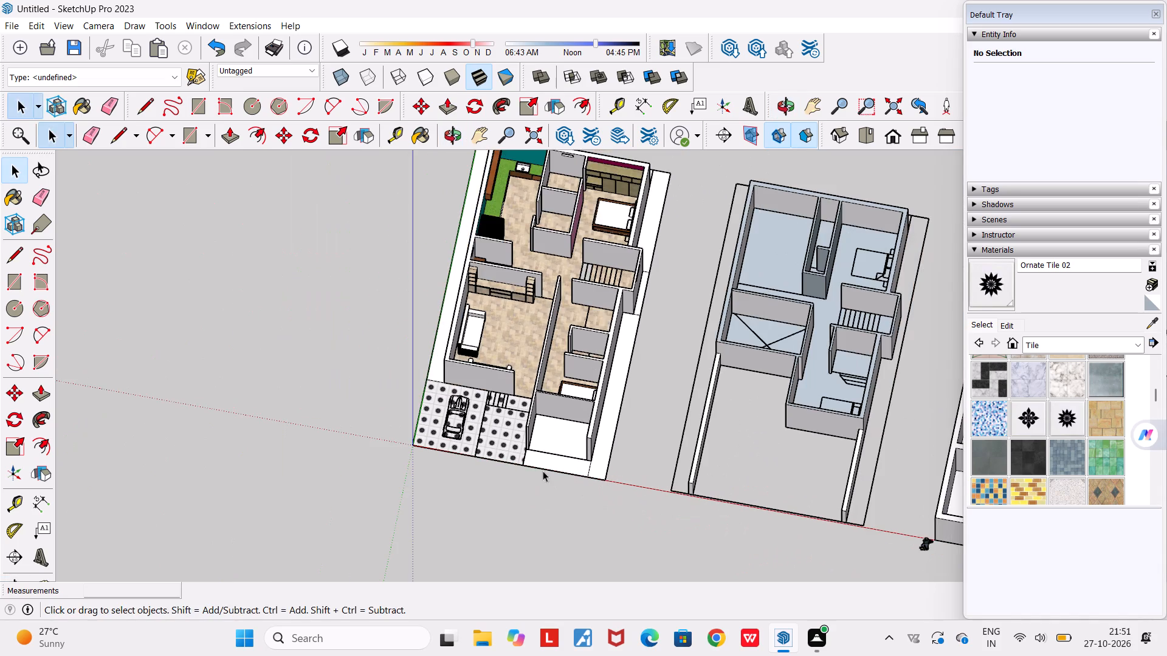
pyautogui.moveTo(535, 466); pyautogui.dragTo(918, 504, button='middle')
pyautogui.scroll(4, 806, 393)
pyautogui.moveTo(782, 395); pyautogui.dragTo(649, 313, button='middle')
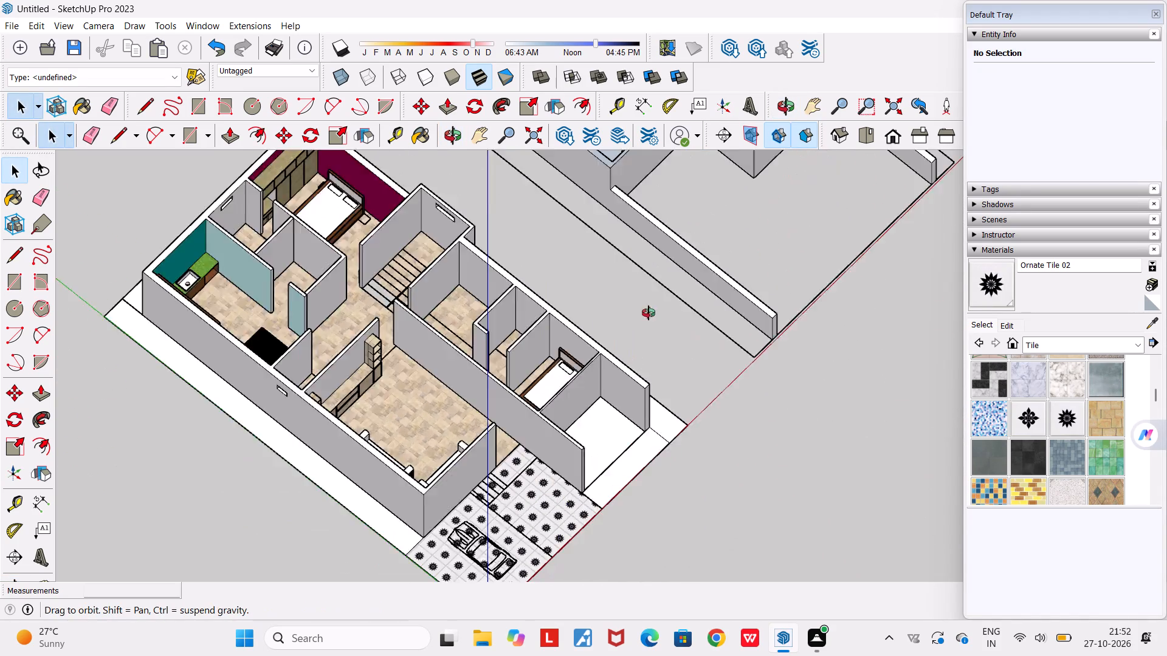
pyautogui.moveTo(649, 313); pyautogui.dragTo(587, 197, button='middle')
pyautogui.scroll(-4, 587, 197)
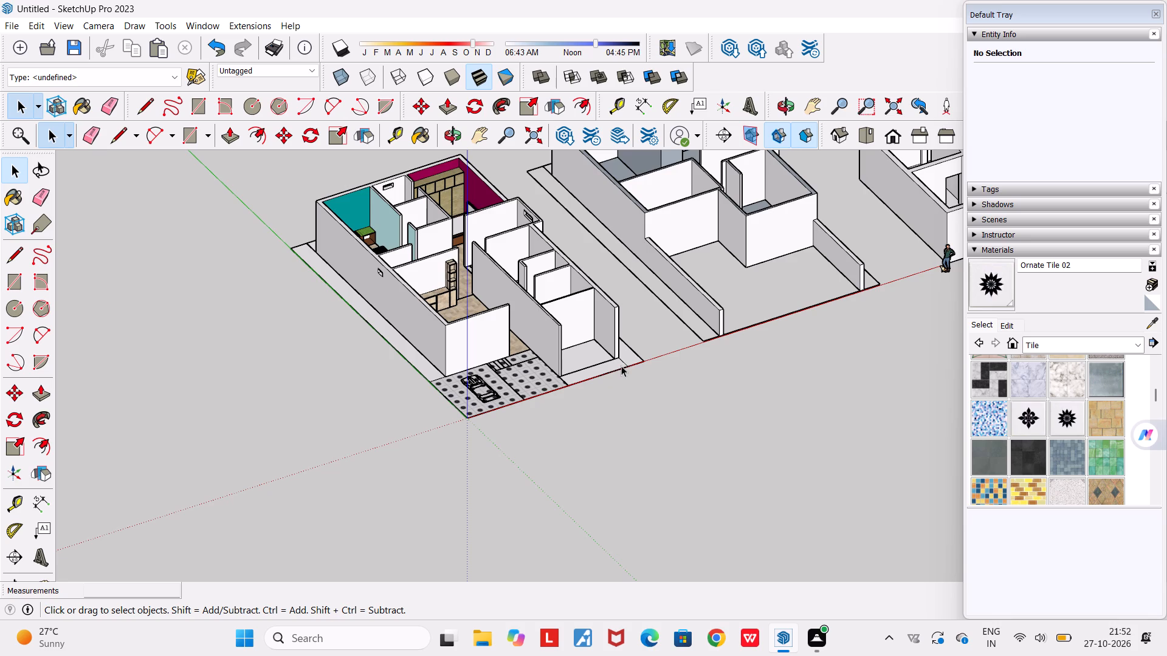
pyautogui.moveTo(642, 400); pyautogui.dragTo(583, 431, button='middle')
pyautogui.scroll(-3, 583, 431)
pyautogui.scroll(4, 598, 422)
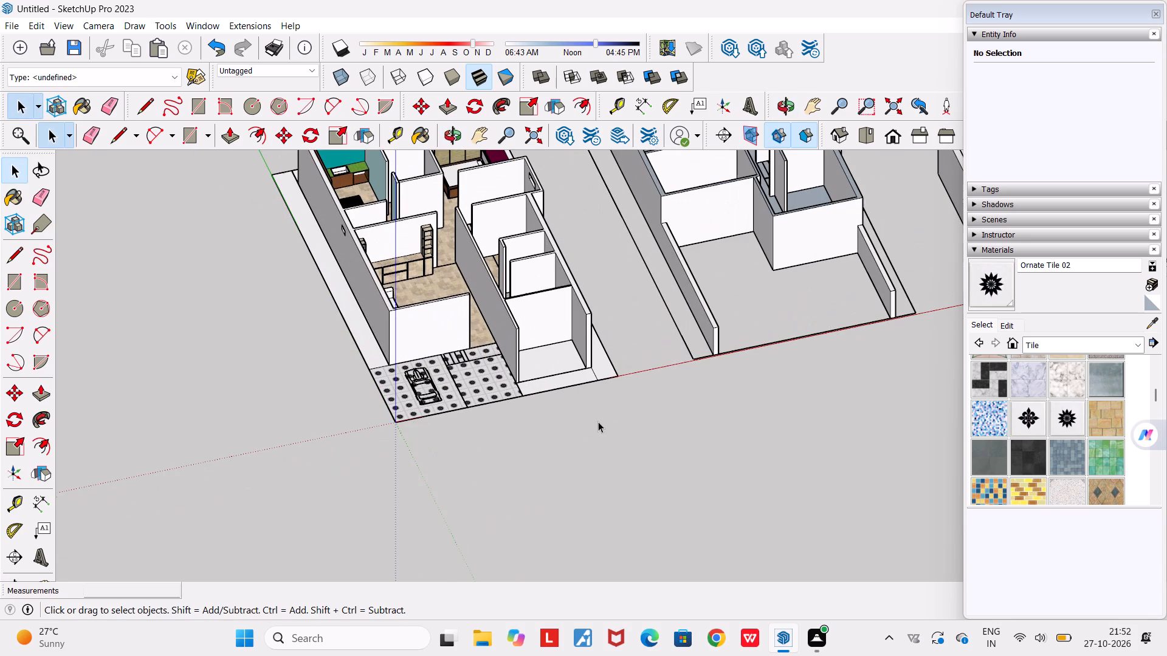
pyautogui.moveTo(539, 454); pyautogui.dragTo(511, 559, button='middle')
pyautogui.scroll(-2, 511, 535)
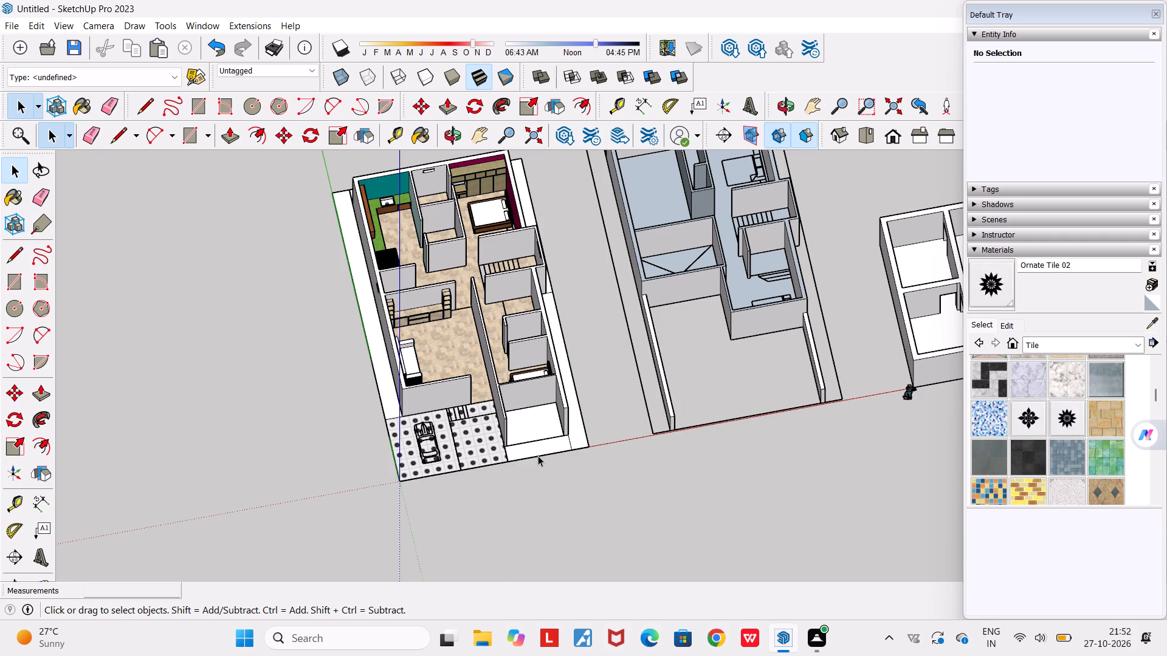
pyautogui.scroll(-4, 538, 456)
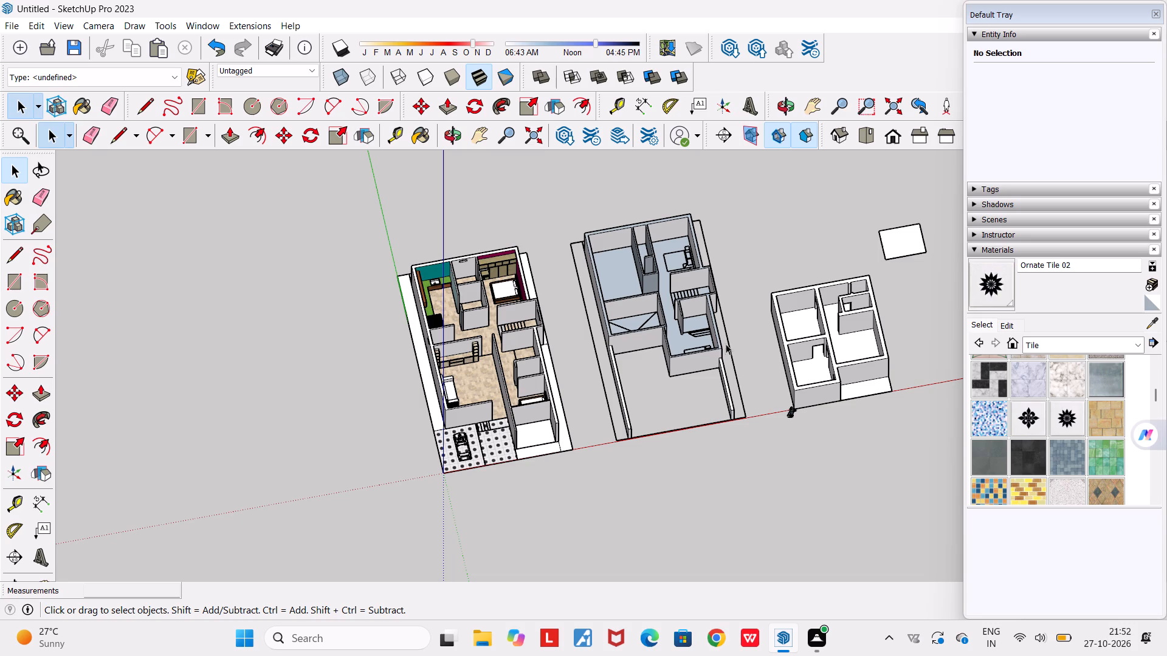
# Review the first house alongside the neighbouring building models from several angles around the plot.
pyautogui.scroll(3, 611, 429)
pyautogui.moveTo(572, 451); pyautogui.dragTo(721, 437, button='middle')
pyautogui.scroll(-1, 720, 436)
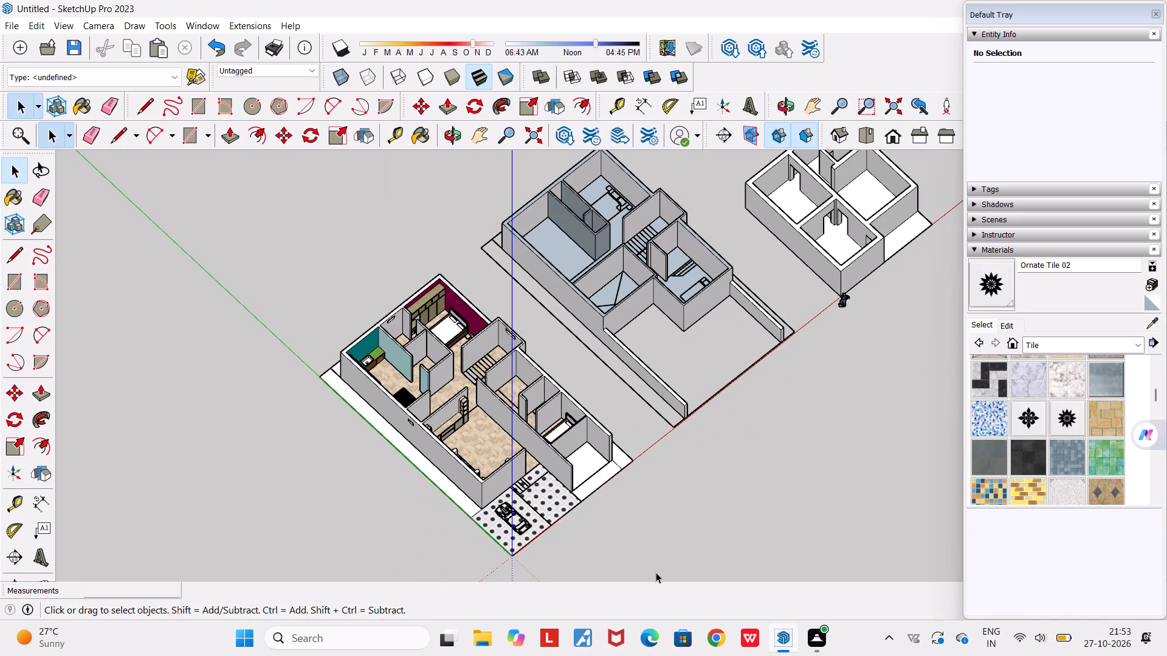
pyautogui.moveTo(669, 523); pyautogui.dragTo(542, 506, button='middle')
pyautogui.scroll(6, 421, 484)
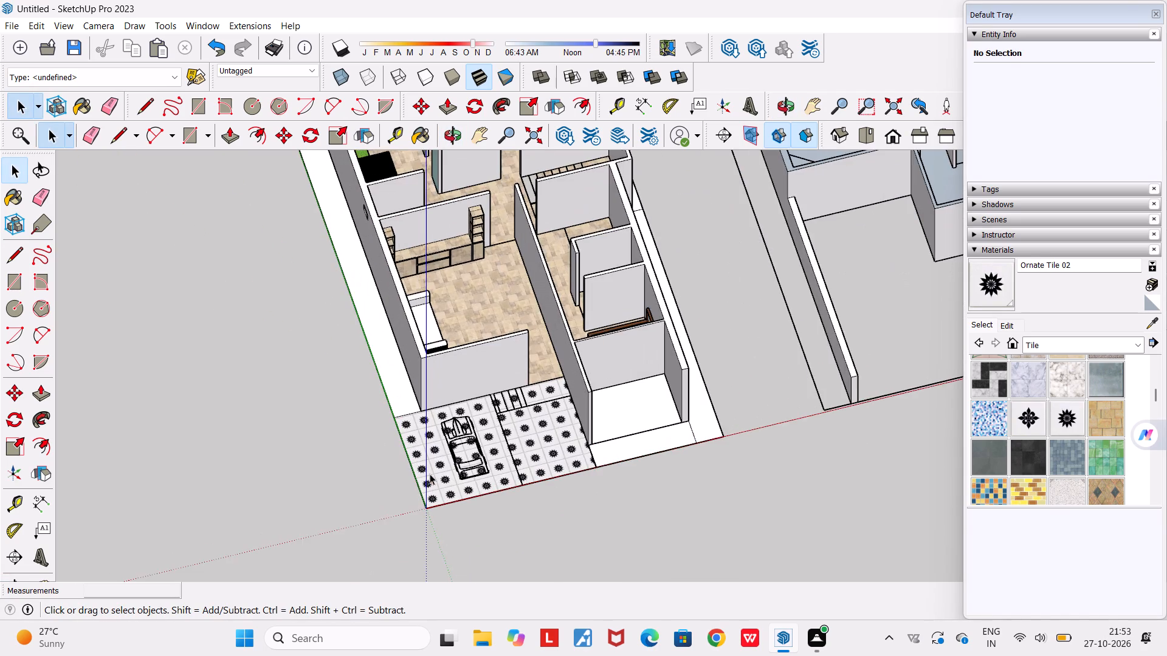
pyautogui.scroll(-5, 430, 474)
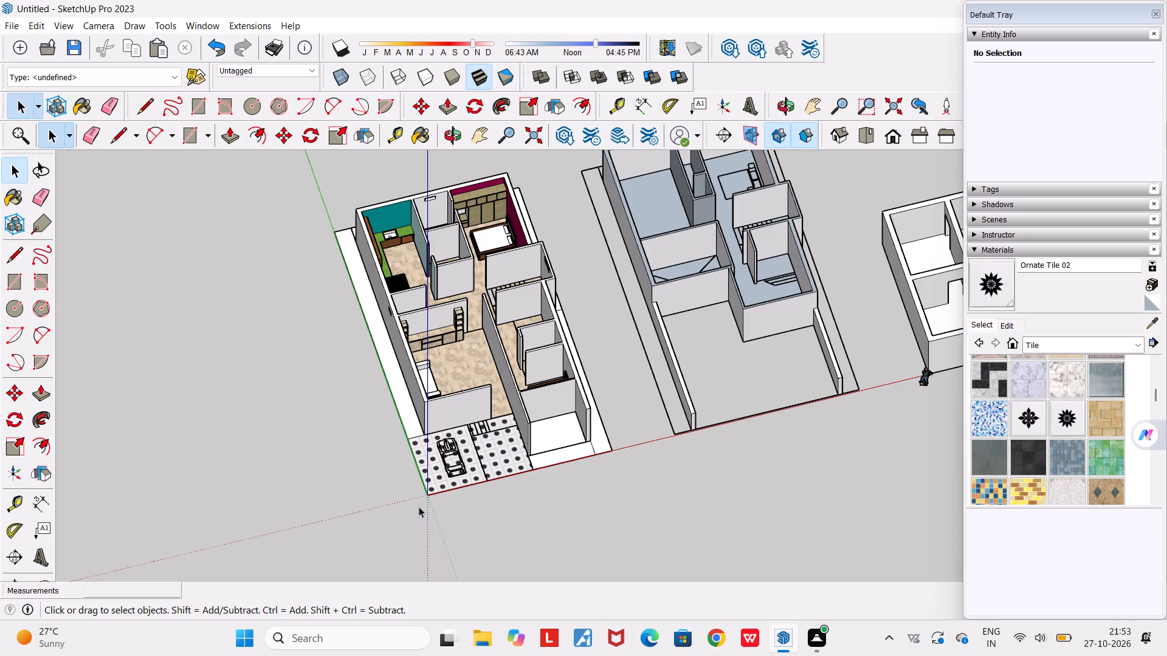
pyautogui.moveTo(459, 528); pyautogui.dragTo(574, 527, button='middle')
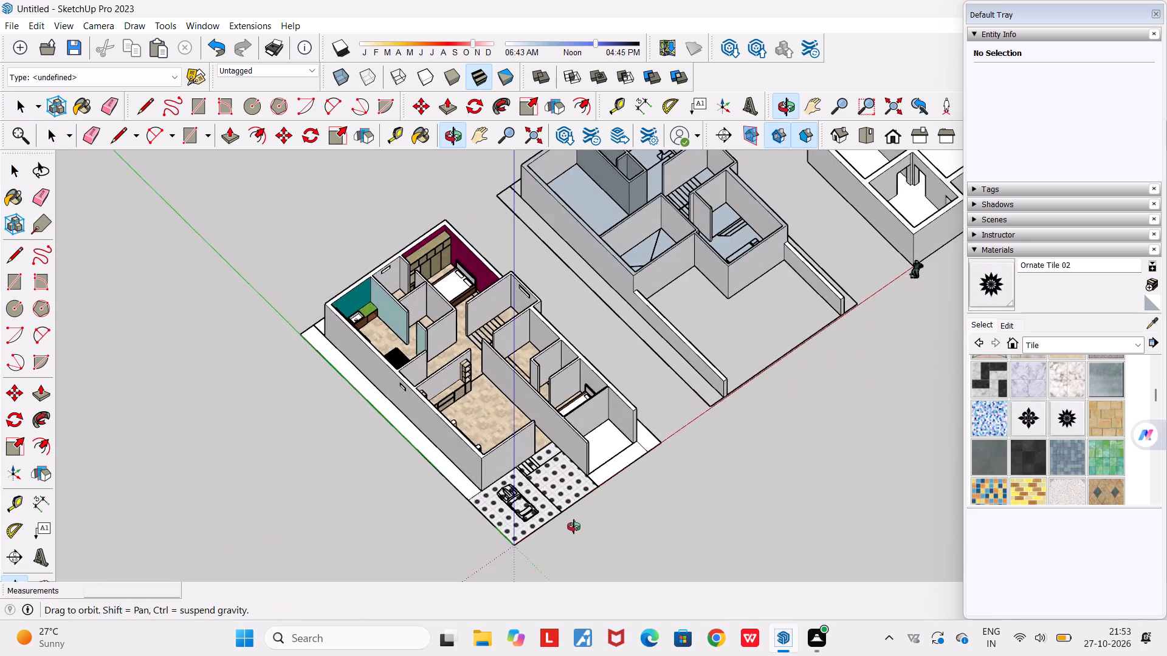
pyautogui.moveTo(574, 527); pyautogui.dragTo(777, 459, button='middle')
pyautogui.scroll(-2, 777, 459)
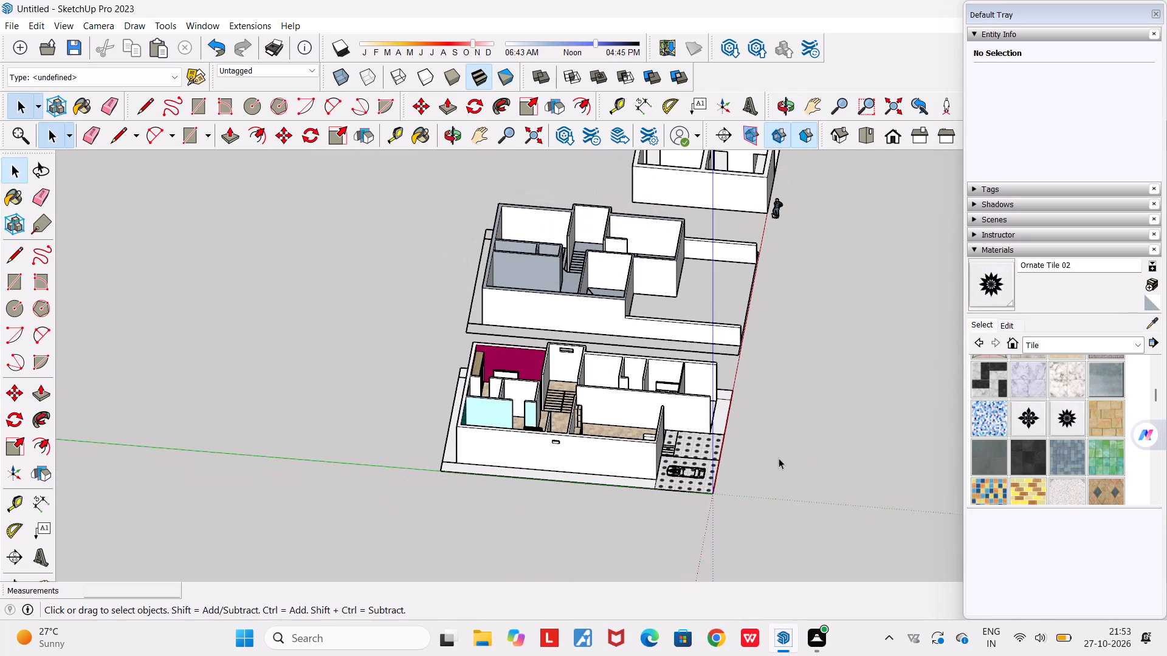
pyautogui.moveTo(799, 468); pyautogui.dragTo(301, 435, button='middle')
pyautogui.scroll(4, 506, 306)
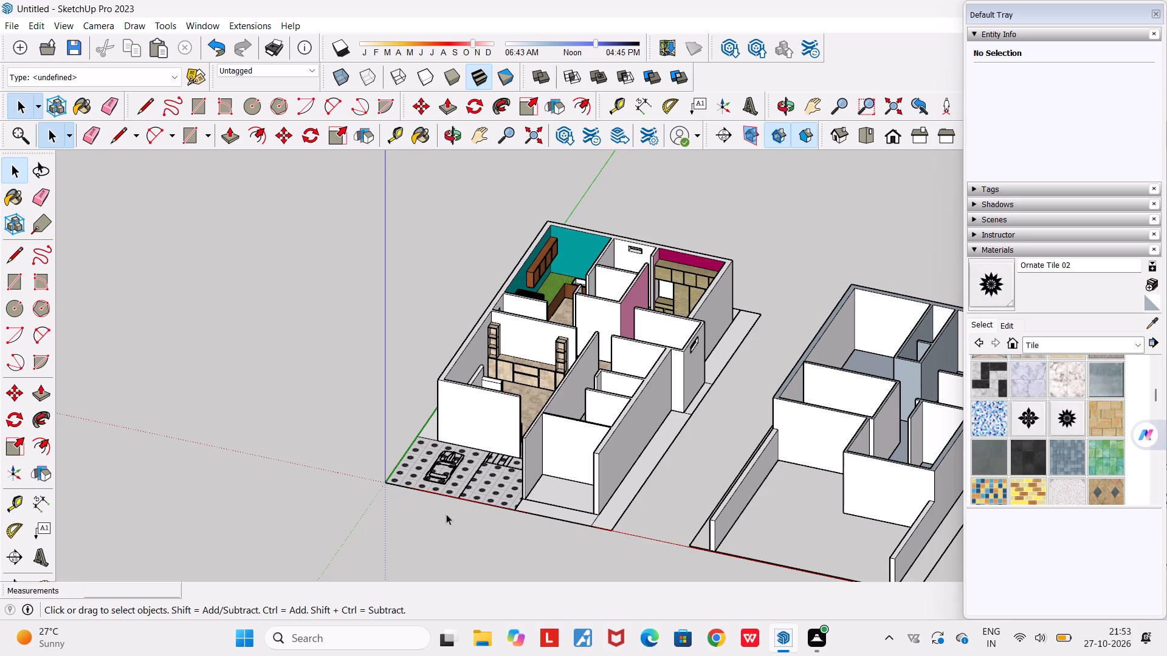
pyautogui.moveTo(431, 515); pyautogui.dragTo(583, 554, button='middle')
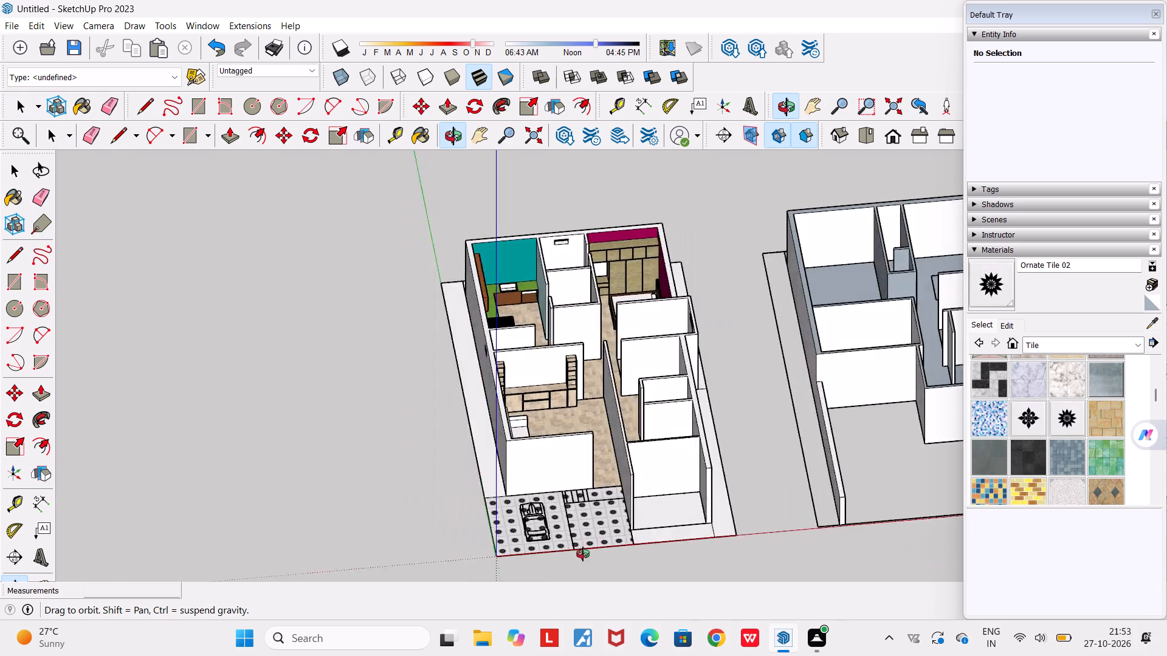
pyautogui.moveTo(583, 554); pyautogui.dragTo(318, 542, button='middle')
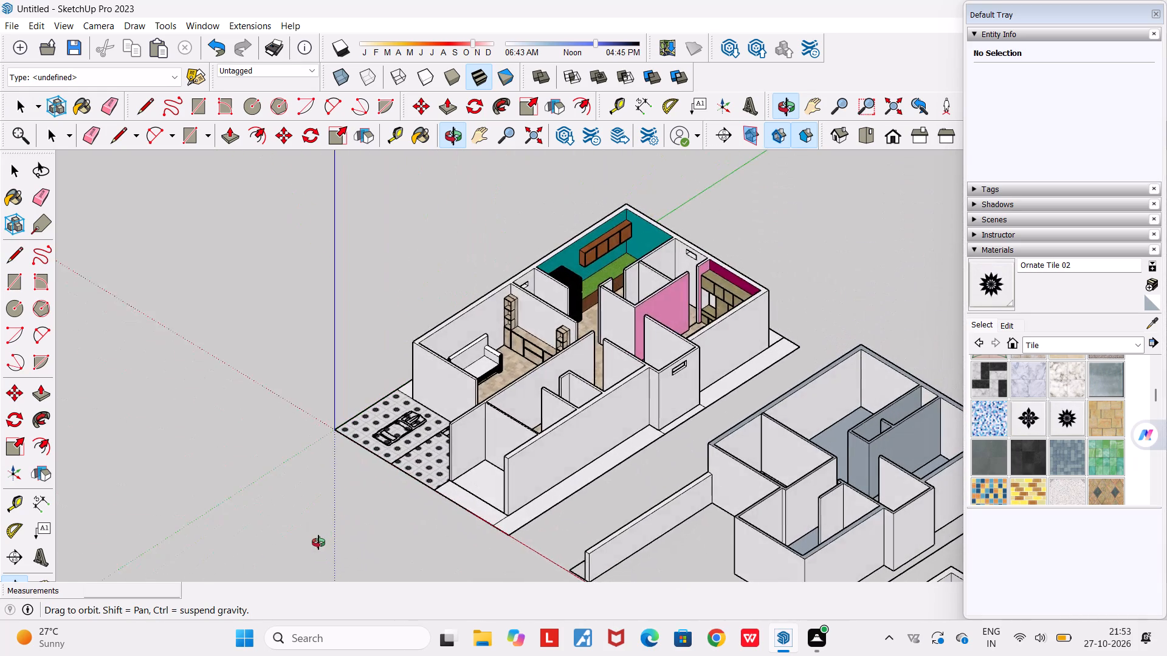
pyautogui.moveTo(318, 542); pyautogui.dragTo(313, 540, button='middle')
pyautogui.scroll(-3, 313, 540)
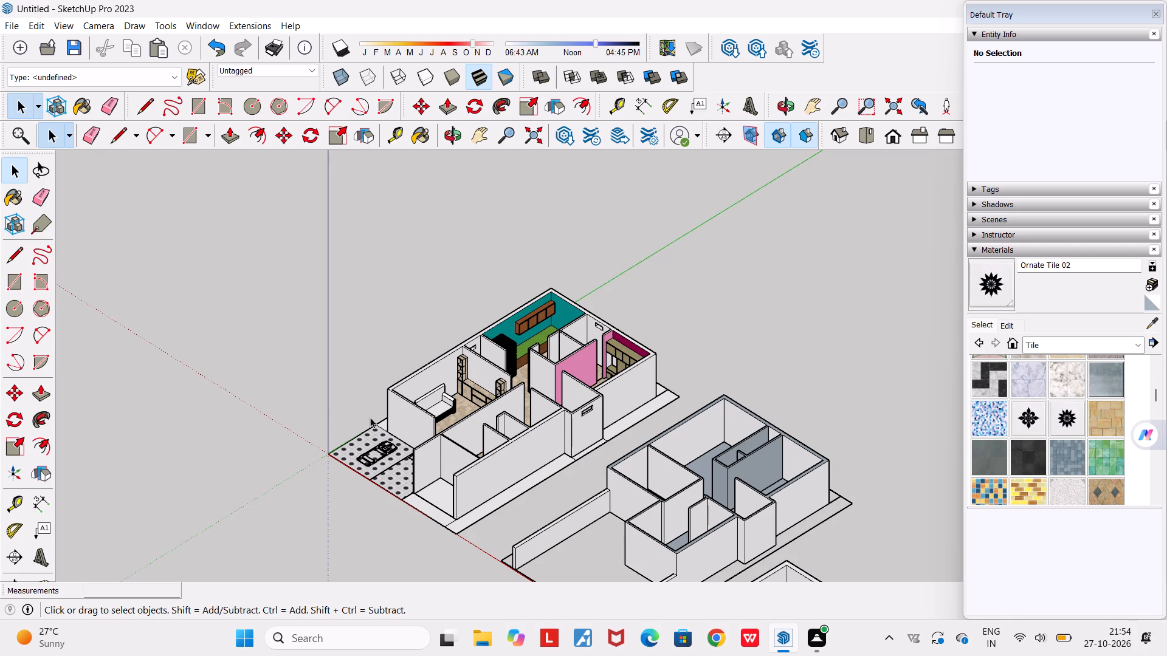
pyautogui.scroll(3, 405, 489)
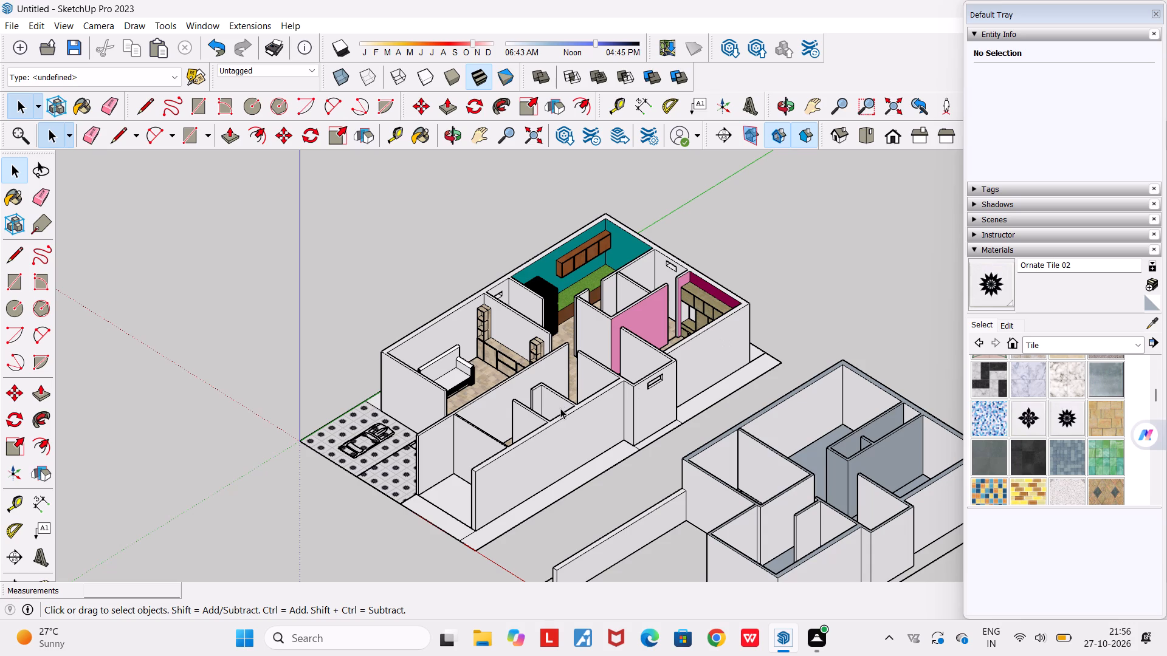
# Inspect the first house's interior up close, covering the living room, bedrooms, staircase and kitchen.
pyautogui.moveTo(580, 420); pyautogui.dragTo(575, 520, button='middle')
pyautogui.scroll(-3, 575, 520)
pyautogui.scroll(6, 576, 489)
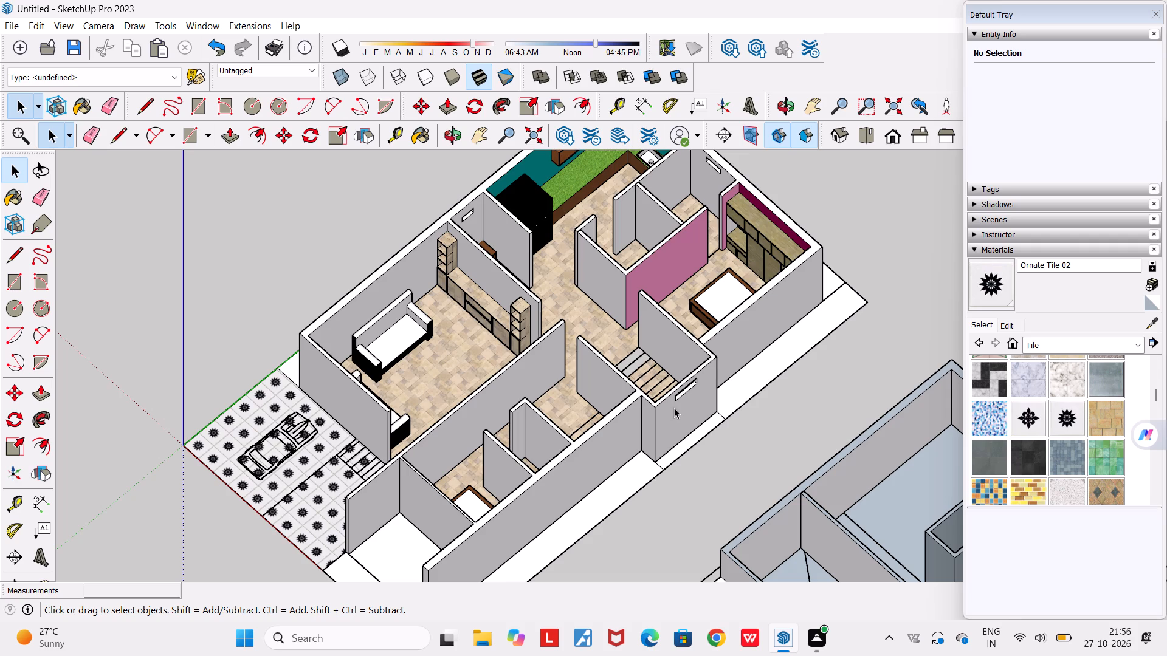
pyautogui.scroll(-2, 667, 407)
pyautogui.scroll(4, 661, 449)
pyautogui.scroll(1, 599, 446)
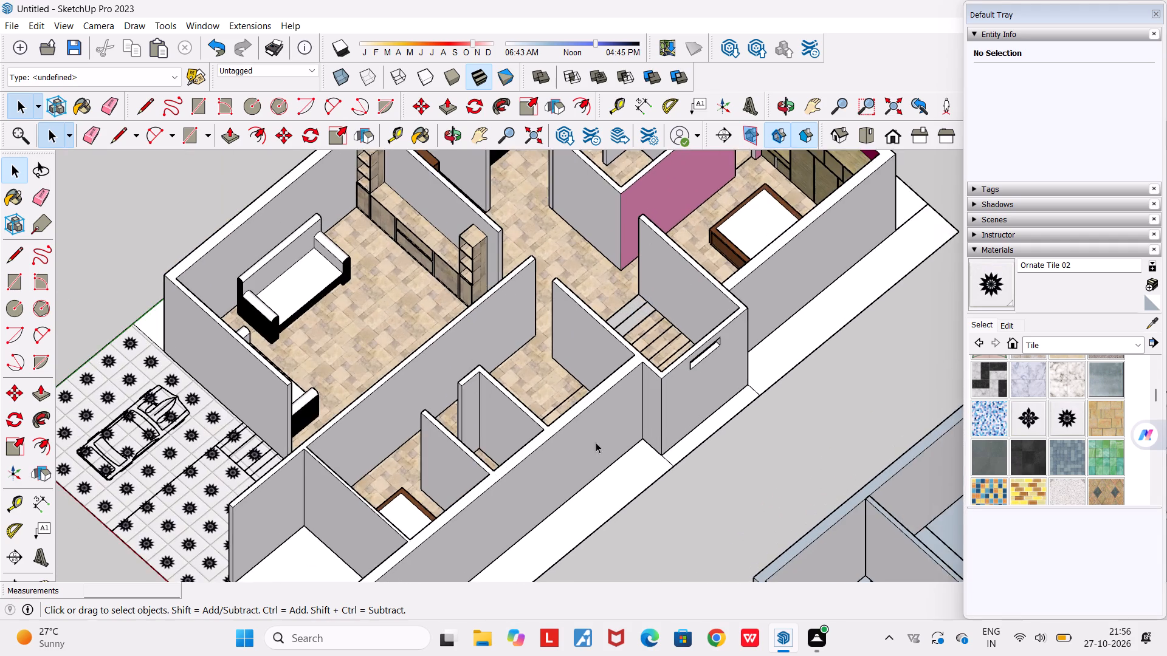
pyautogui.moveTo(609, 439); pyautogui.dragTo(954, 469, button='middle')
pyautogui.scroll(-4, 954, 469)
pyautogui.moveTo(824, 456); pyautogui.dragTo(974, 472, button='middle')
pyautogui.scroll(-6, 974, 472)
pyautogui.scroll(4, 724, 316)
pyautogui.scroll(-4, 709, 305)
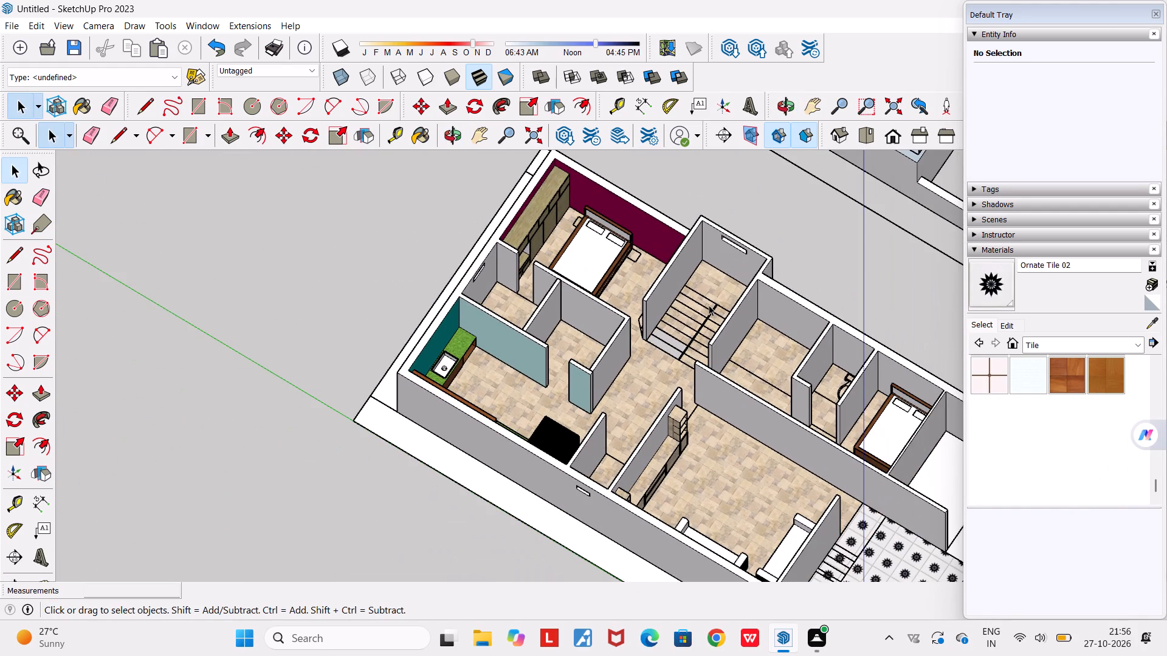
pyautogui.scroll(-2, 709, 305)
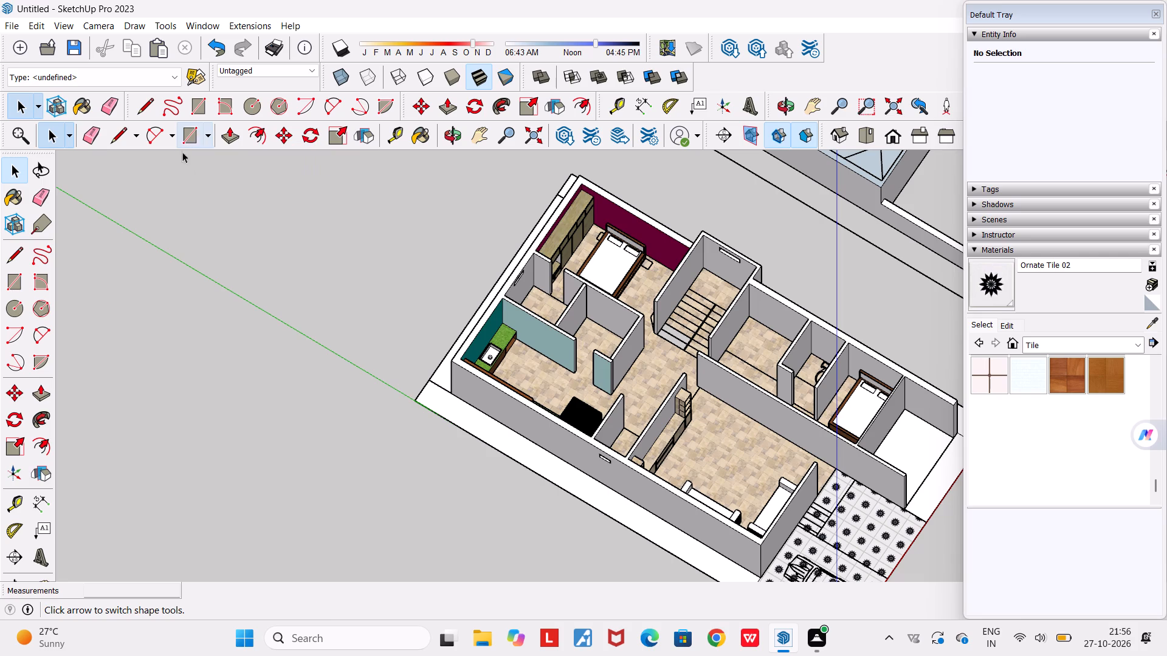
pyautogui.scroll(-6, 399, 250)
pyautogui.scroll(5, 689, 313)
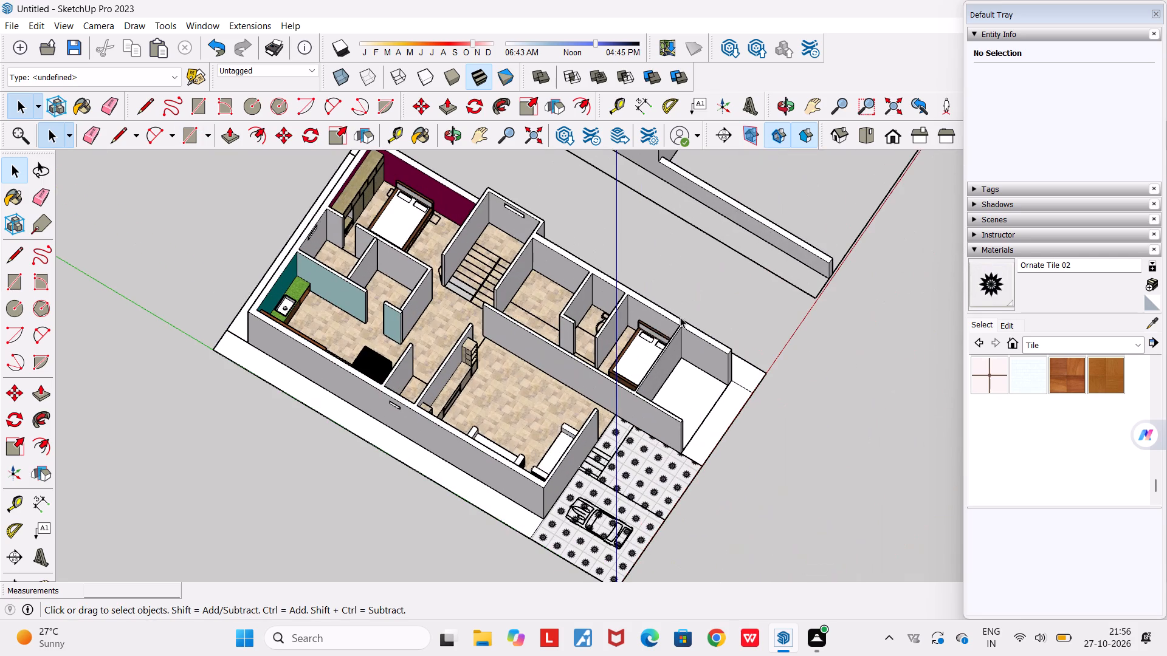
# Check the layout of all the building models from above, ending at the first house's front rooms and parking area.
pyautogui.moveTo(608, 393); pyautogui.dragTo(581, 497, button='middle')
pyautogui.scroll(-8, 581, 497)
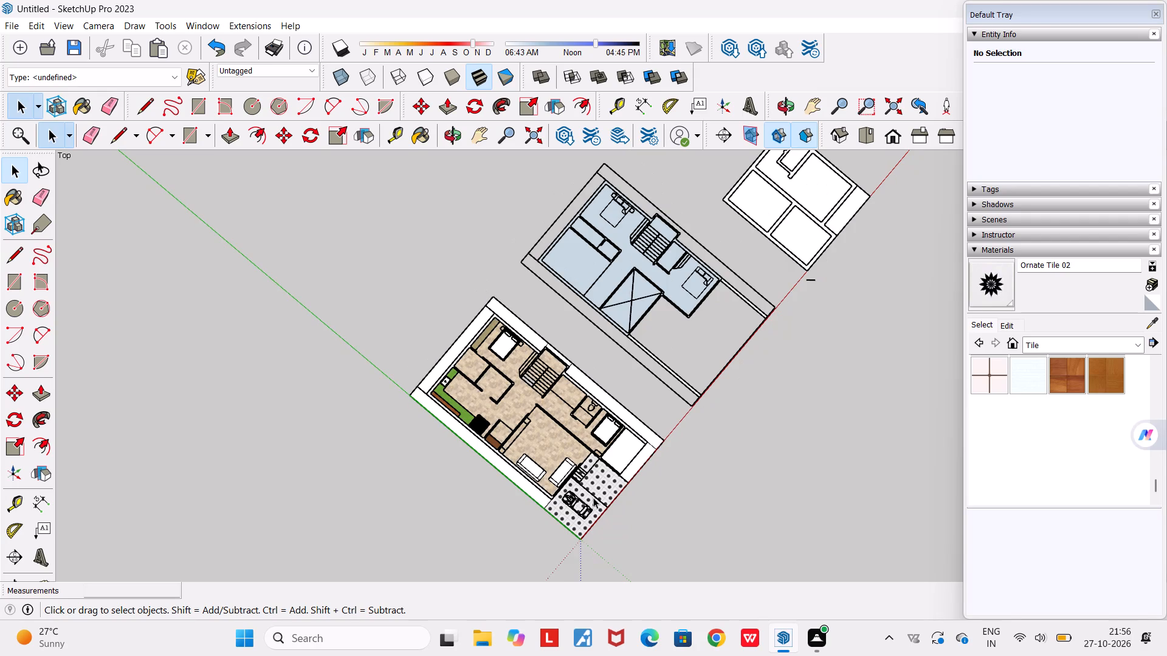
pyautogui.scroll(-1, 620, 519)
pyautogui.moveTo(690, 511); pyautogui.dragTo(718, 219, button='middle')
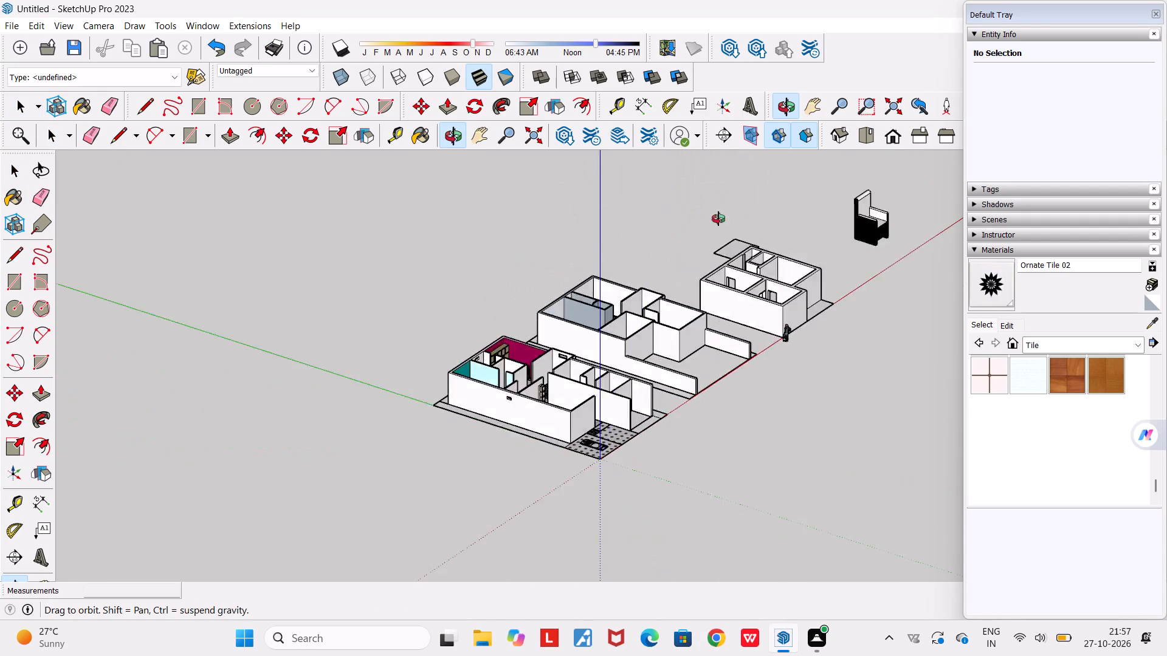
pyautogui.moveTo(718, 219); pyautogui.dragTo(329, 272, button='middle')
pyautogui.scroll(6, 503, 306)
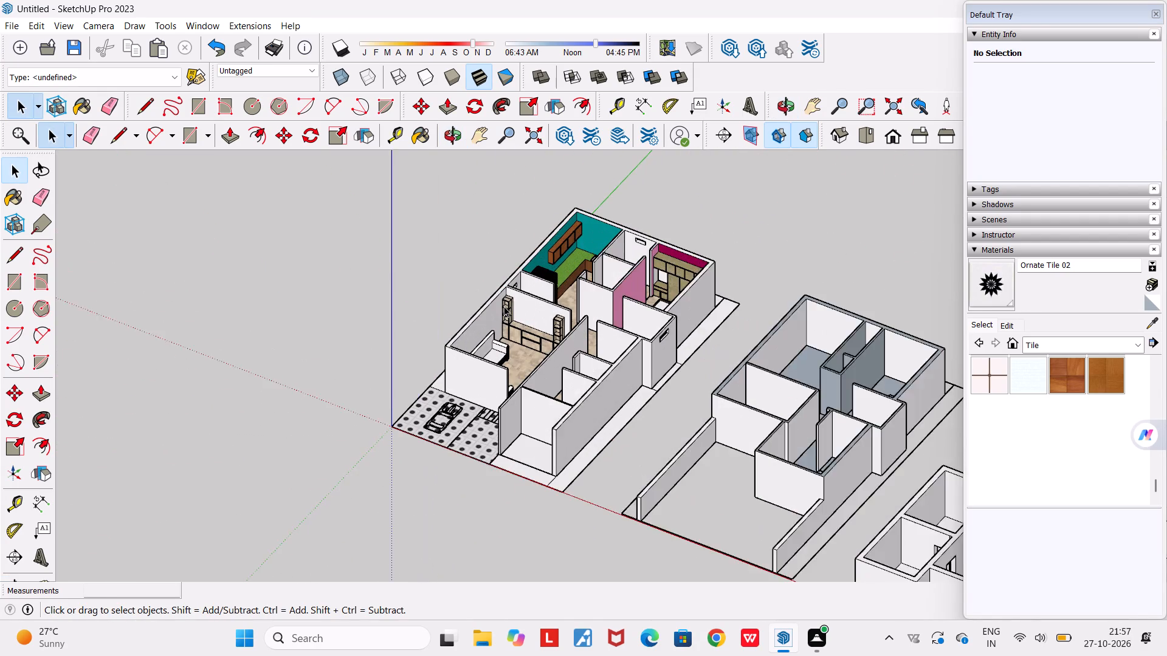
pyautogui.scroll(5, 579, 447)
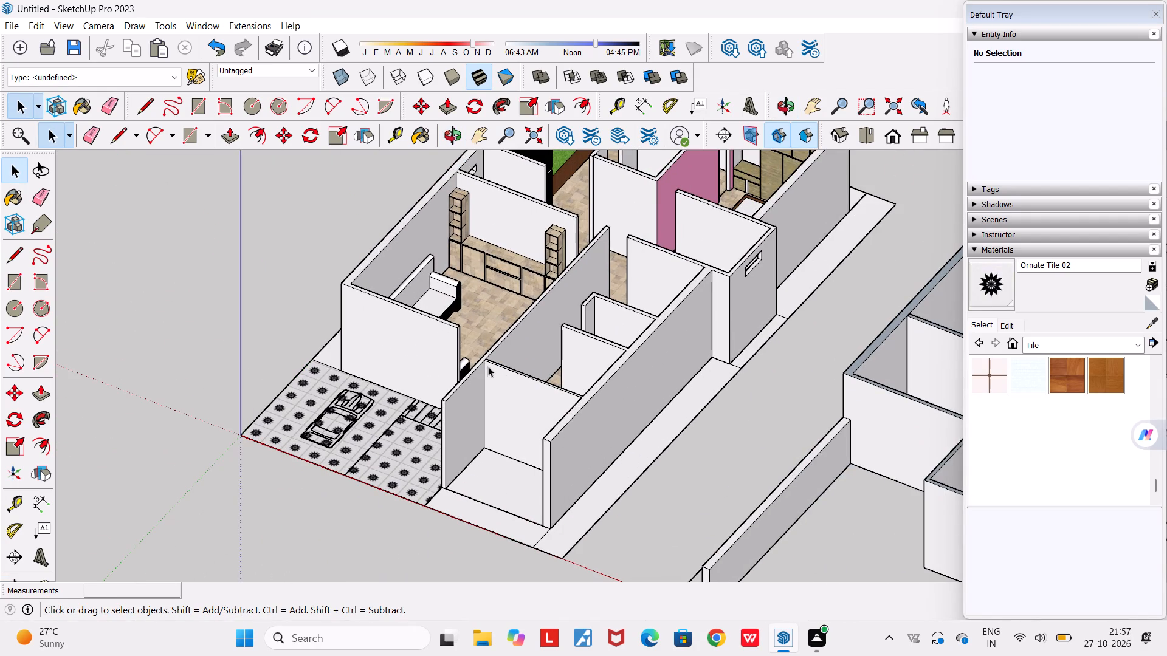
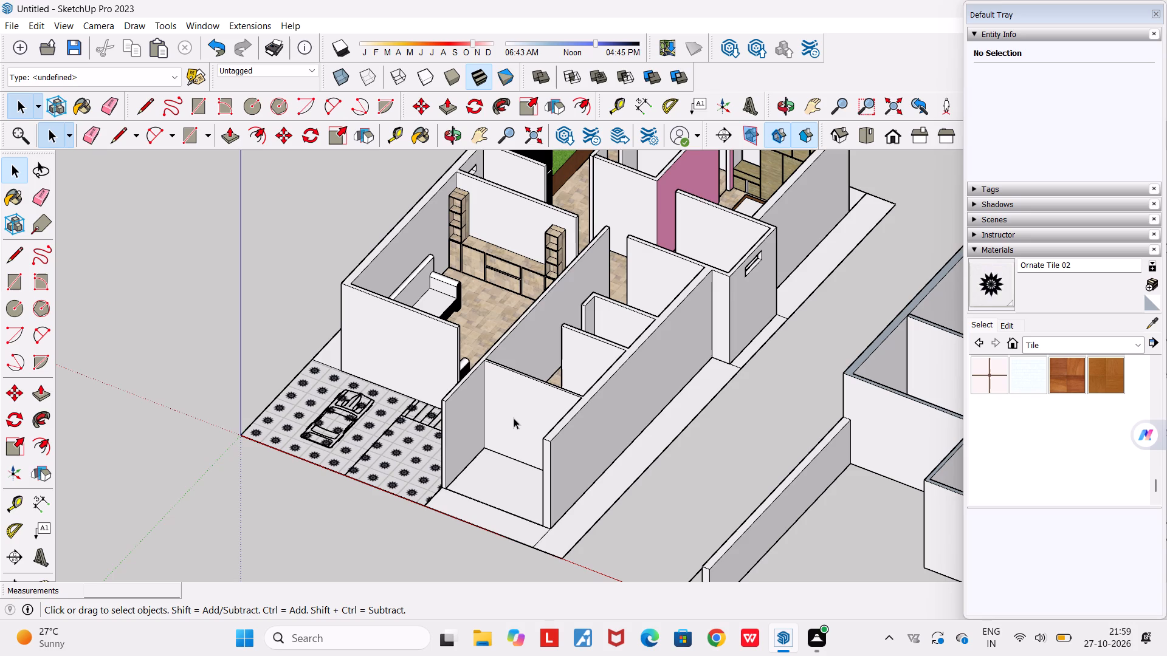
# Examine the first house's overall layout and tiled parking area from the front, the side and above.
pyautogui.scroll(-5, 519, 392)
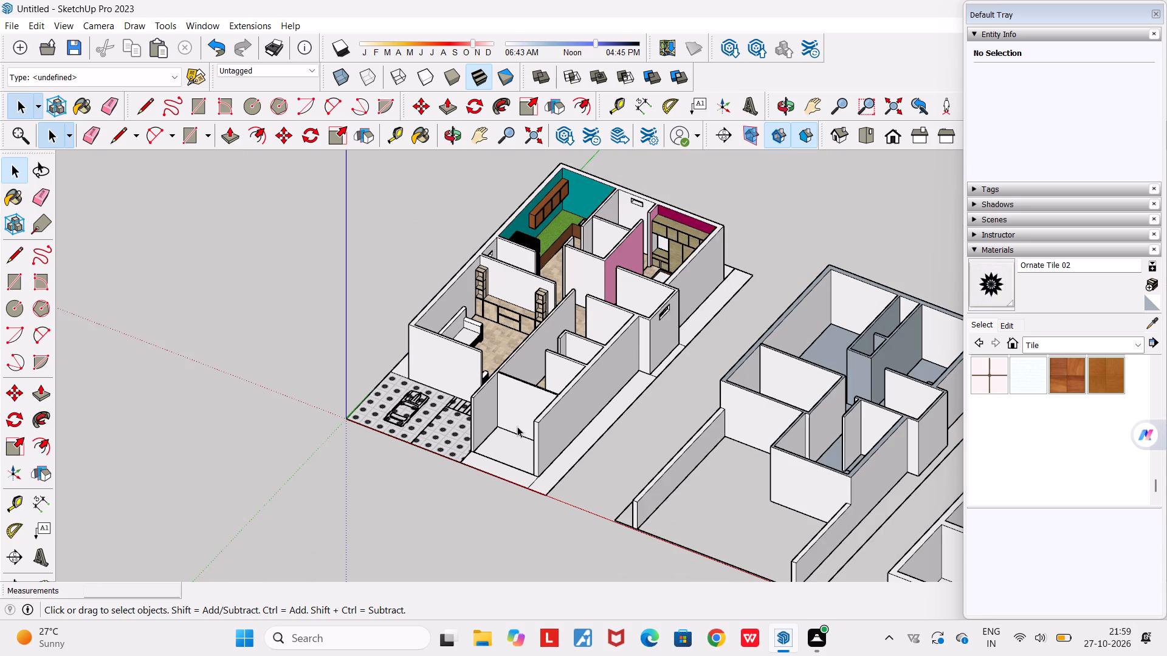
pyautogui.moveTo(491, 482); pyautogui.dragTo(641, 496, button='middle')
pyautogui.scroll(-5, 641, 496)
pyautogui.scroll(6, 585, 541)
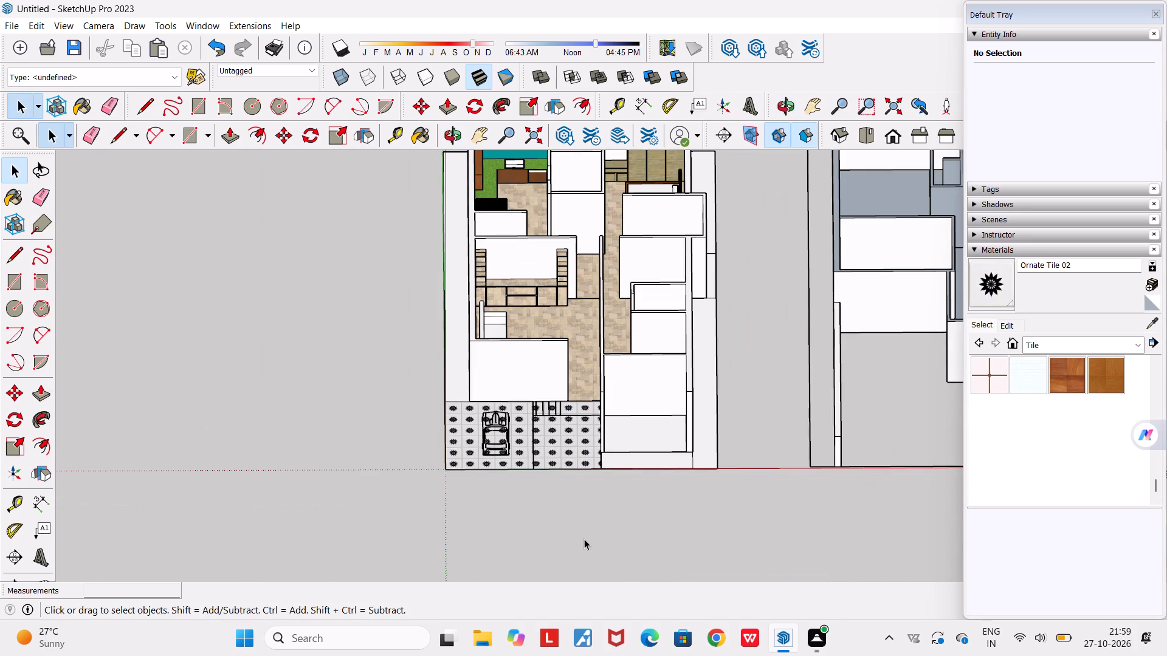
pyautogui.moveTo(562, 518); pyautogui.dragTo(701, 527, button='middle')
pyautogui.scroll(-4, 701, 527)
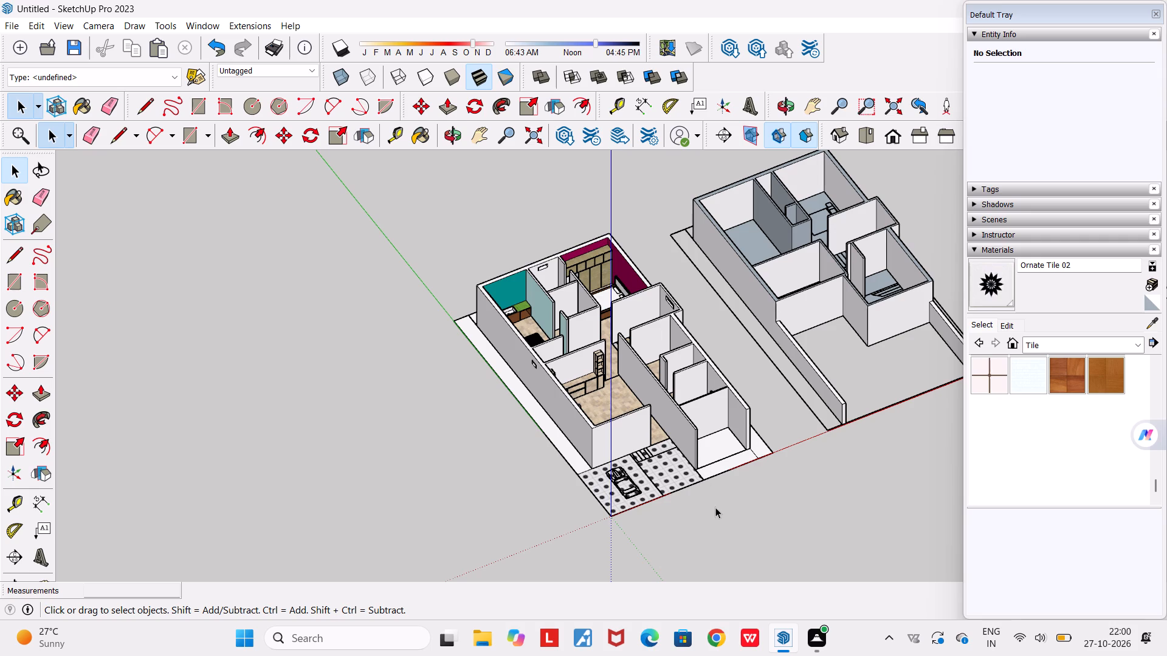
pyautogui.moveTo(707, 523); pyautogui.dragTo(695, 565, button='middle')
pyautogui.scroll(3, 700, 496)
pyautogui.moveTo(684, 494); pyautogui.dragTo(467, 501, button='middle')
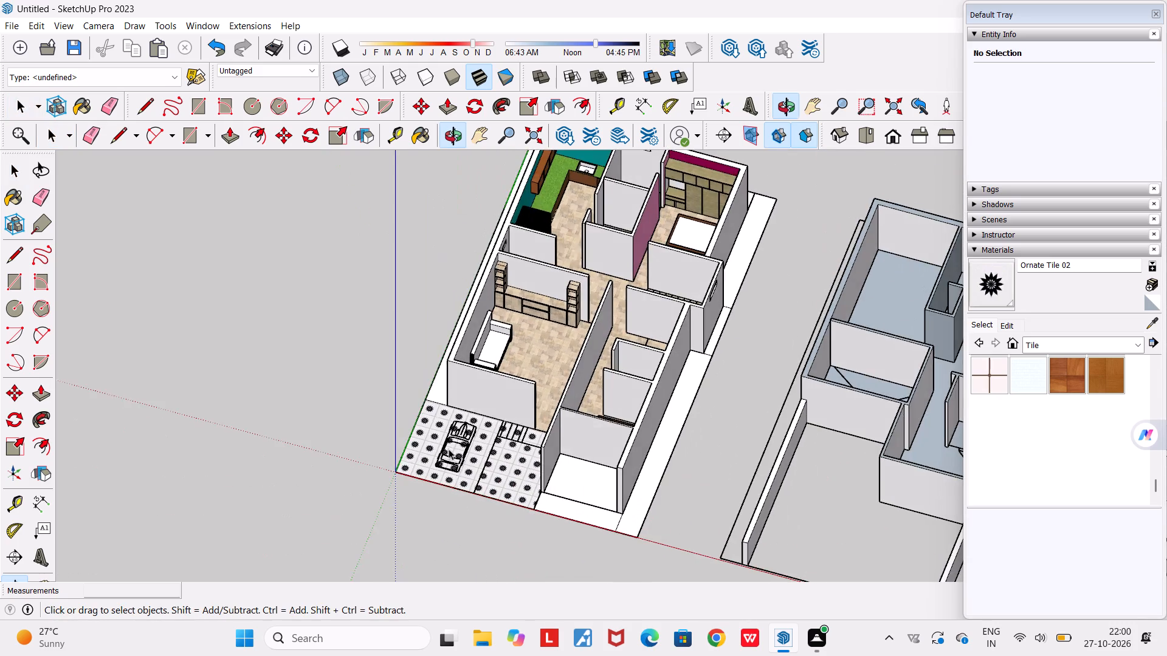
pyautogui.scroll(4, 440, 332)
pyautogui.moveTo(592, 378); pyautogui.dragTo(331, 410, button='middle')
pyautogui.scroll(-3, 330, 408)
pyautogui.scroll(1, 450, 371)
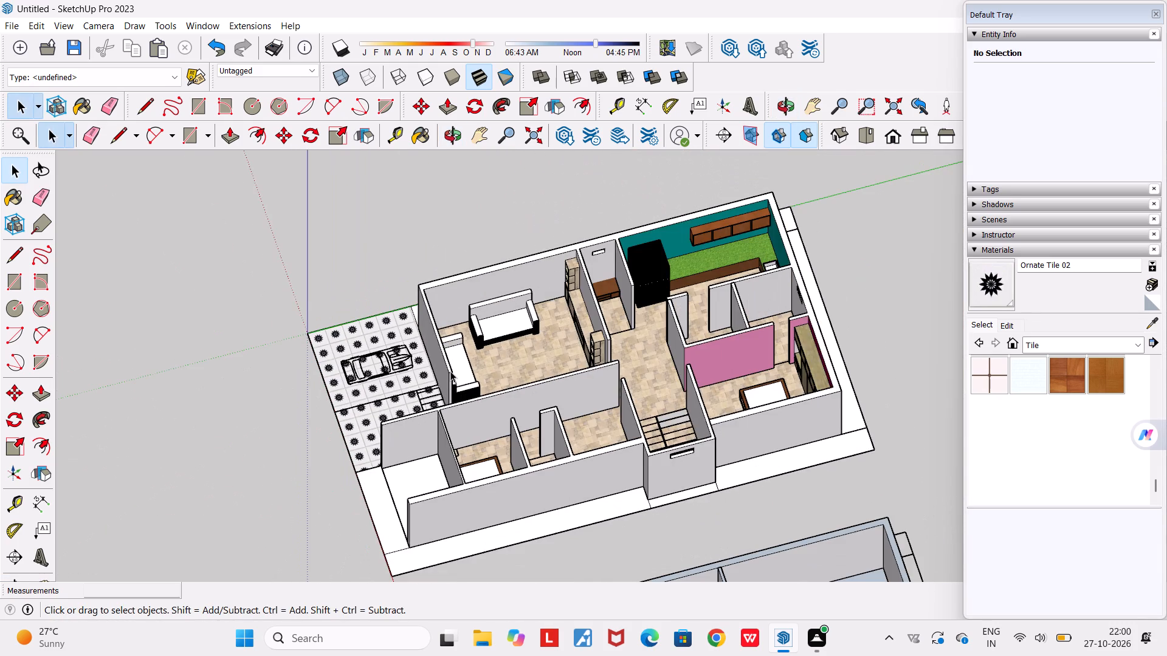
pyautogui.scroll(1, 450, 371)
pyautogui.moveTo(443, 367); pyautogui.dragTo(331, 340, button='middle')
pyautogui.scroll(-2, 330, 339)
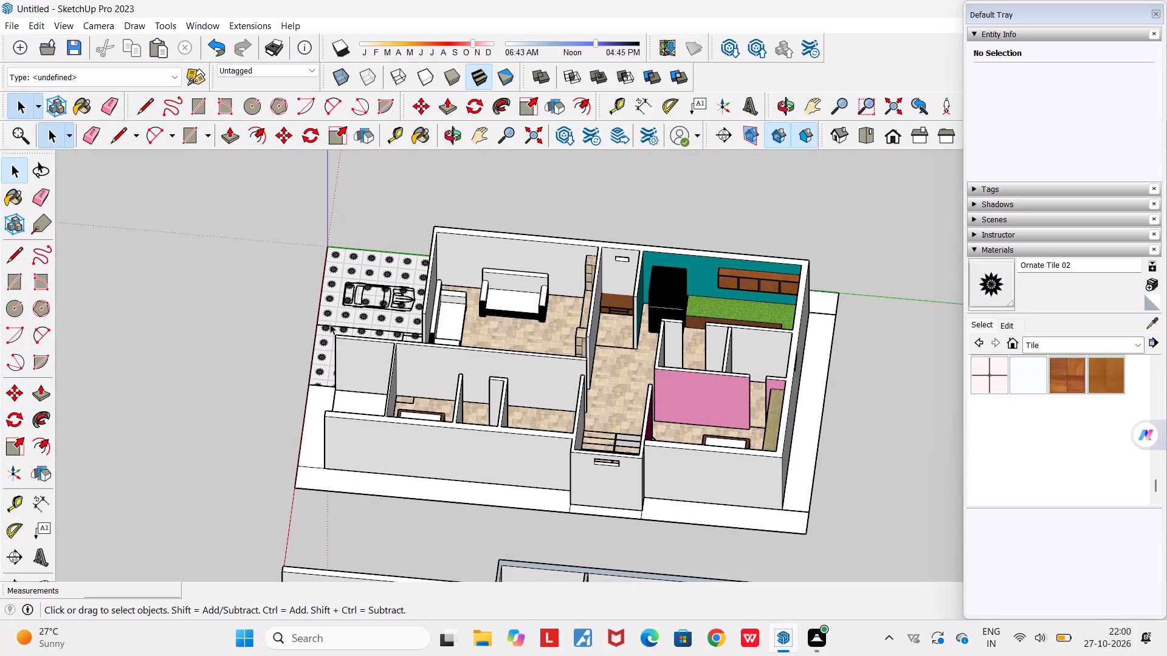
pyautogui.scroll(-4, 414, 340)
pyautogui.moveTo(424, 402); pyautogui.dragTo(869, 451, button='middle')
pyautogui.scroll(-6, 864, 449)
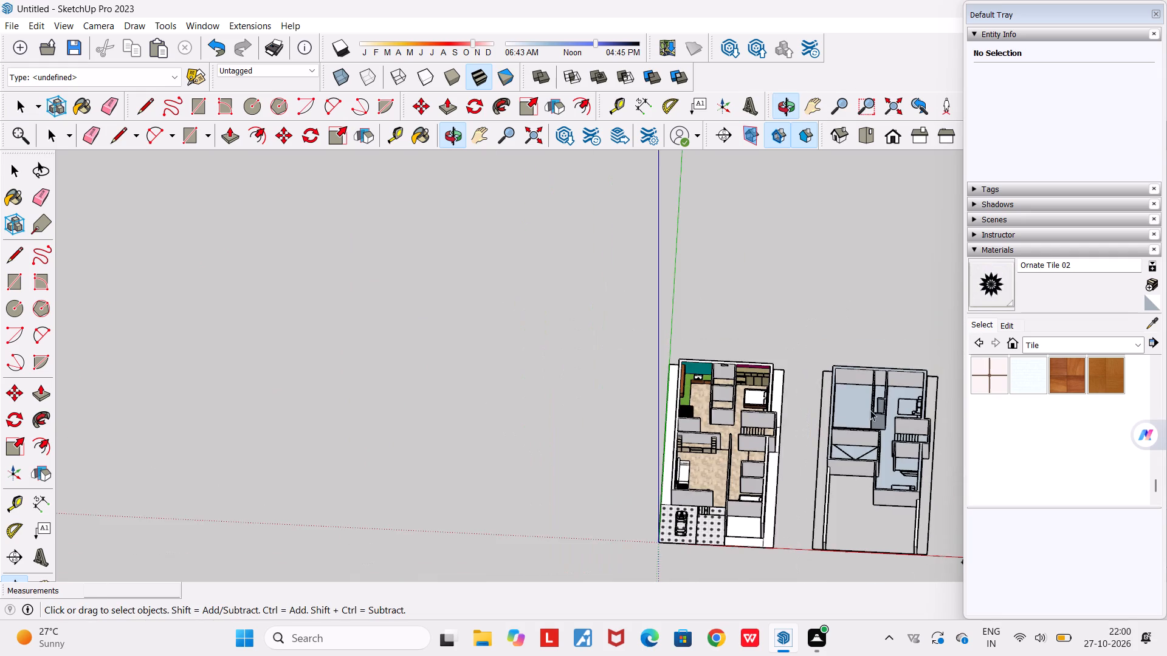
pyautogui.scroll(5, 735, 504)
pyautogui.moveTo(785, 507); pyautogui.dragTo(893, 512, button='middle')
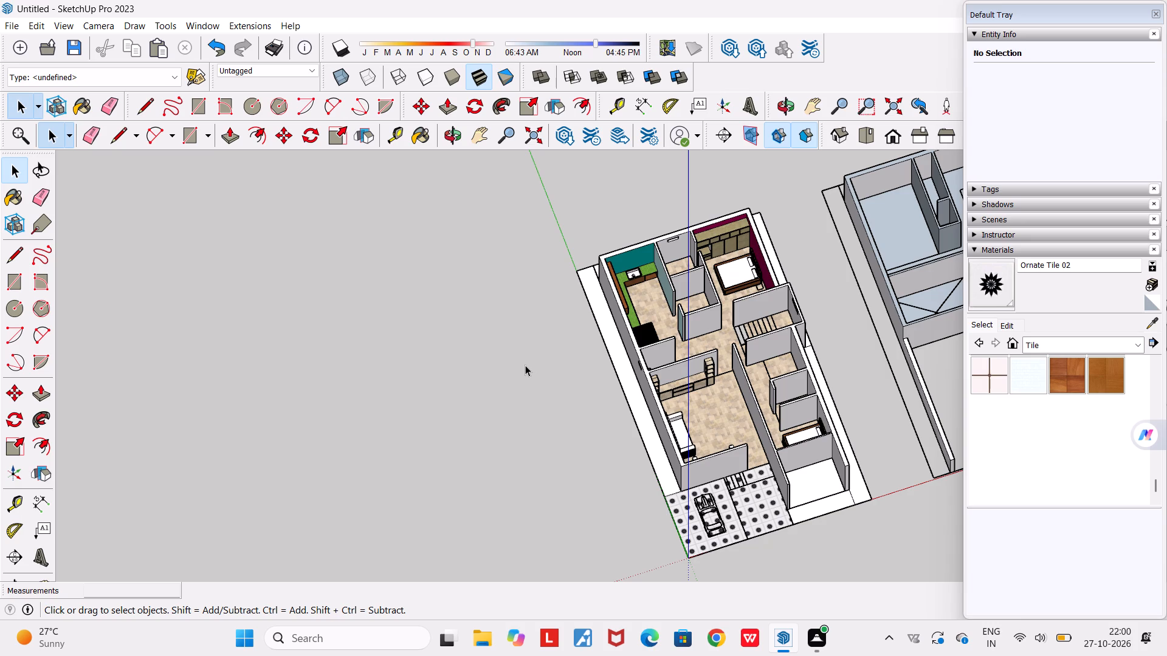
# Inspect the first house's living room up close, covering the sofa, the tiled floor and the wall cabinet unit.
pyautogui.scroll(5, 781, 534)
pyautogui.moveTo(693, 508); pyautogui.dragTo(819, 483, button='middle')
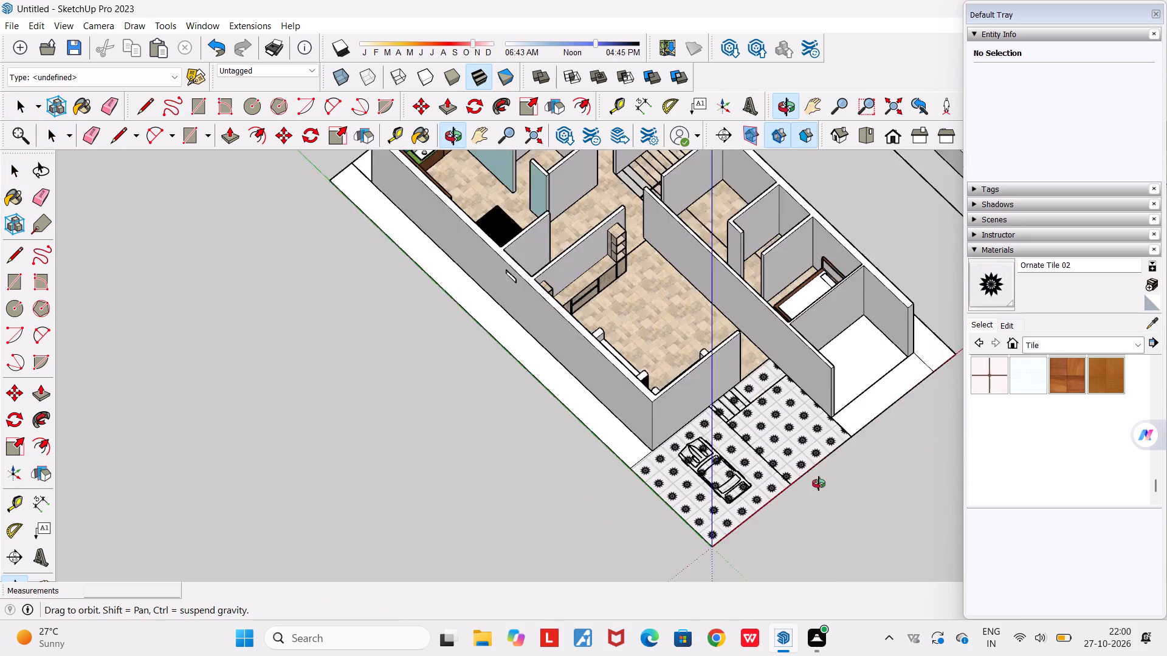
pyautogui.moveTo(819, 483); pyautogui.dragTo(379, 371, button='middle')
pyautogui.scroll(8, 683, 332)
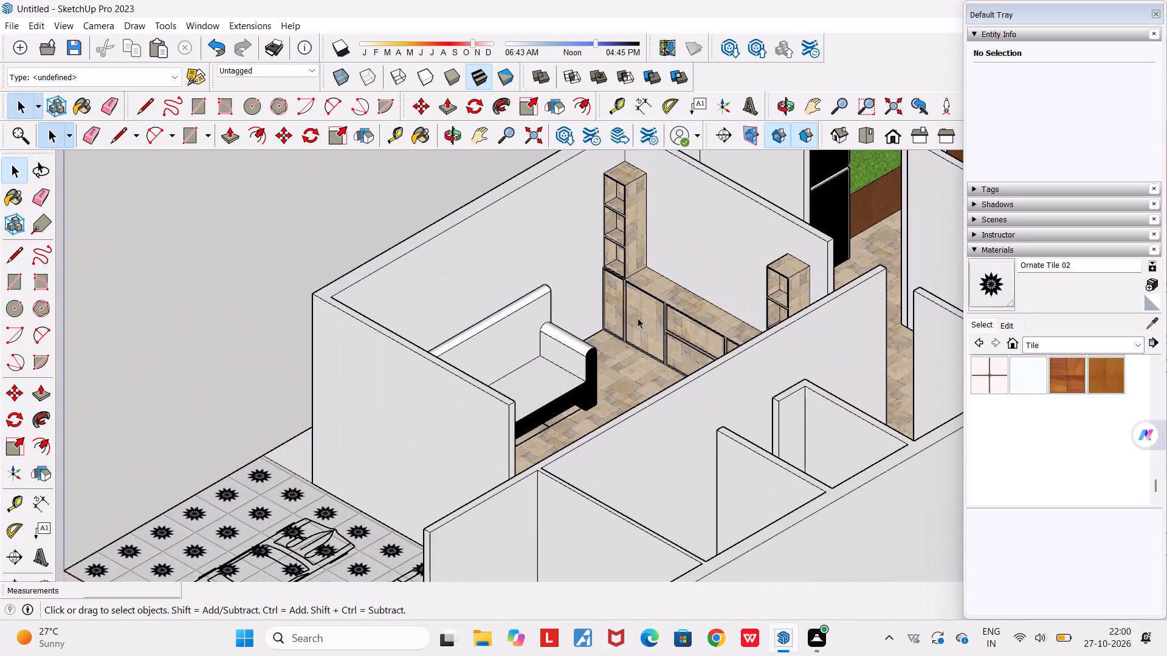
pyautogui.moveTo(638, 317); pyautogui.dragTo(830, 346, button='middle')
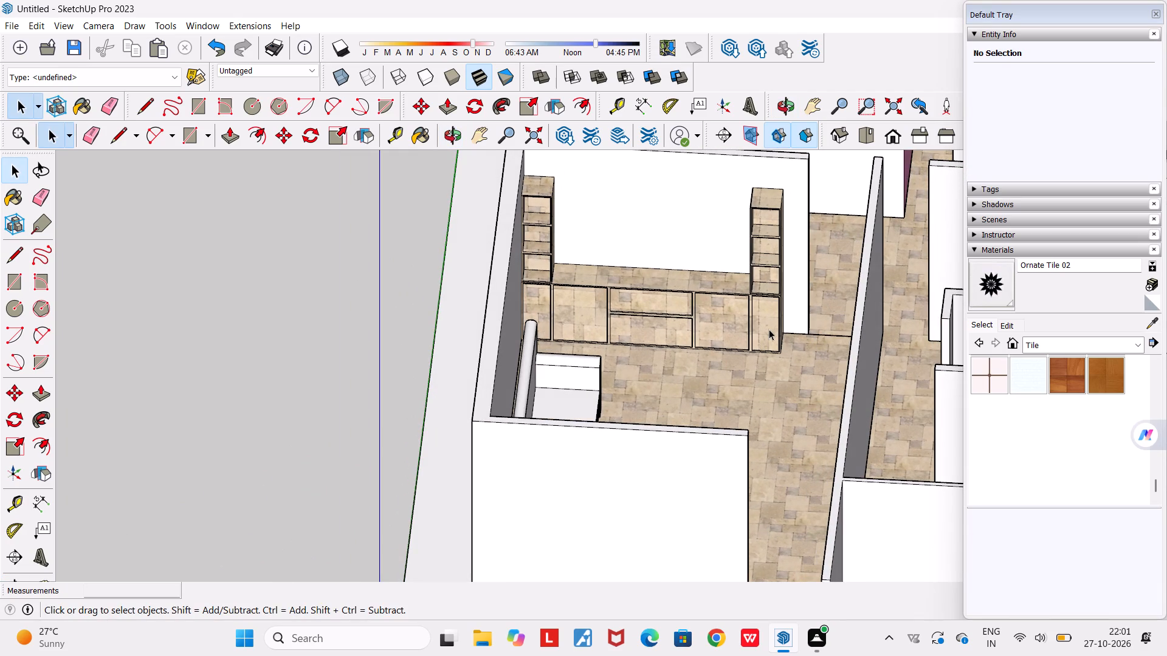
pyautogui.scroll(-1, 657, 356)
pyautogui.moveTo(681, 379); pyautogui.dragTo(677, 379, button='middle')
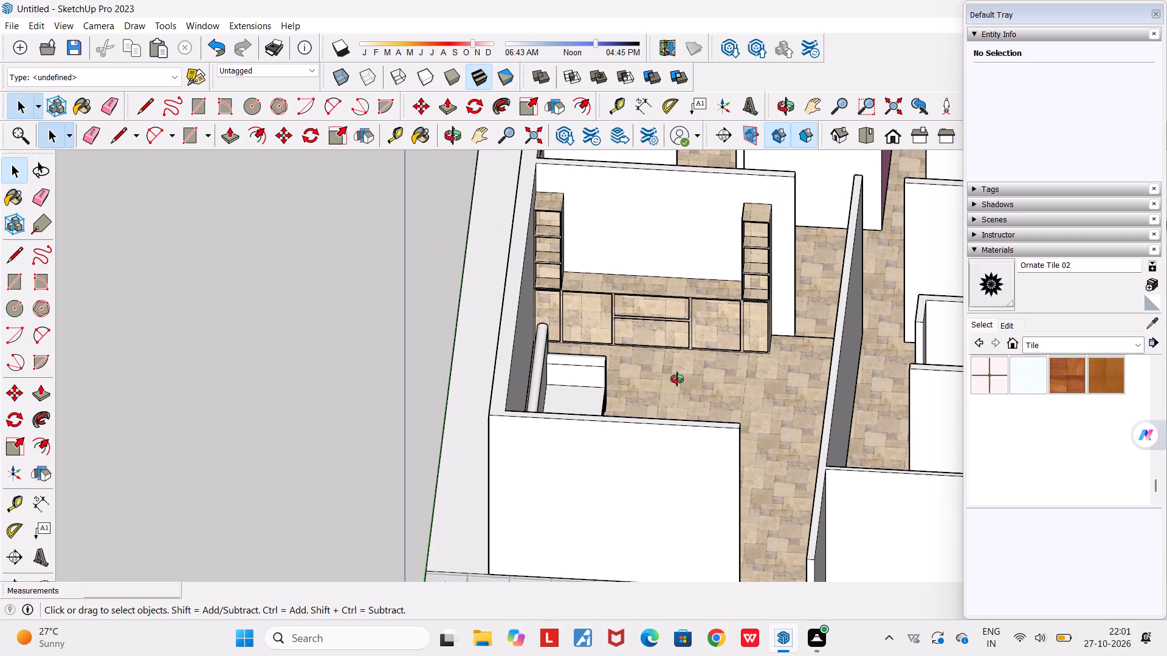
pyautogui.moveTo(677, 379); pyautogui.dragTo(498, 370, button='middle')
pyautogui.scroll(4, 616, 296)
pyautogui.moveTo(613, 299); pyautogui.dragTo(506, 301, button='middle')
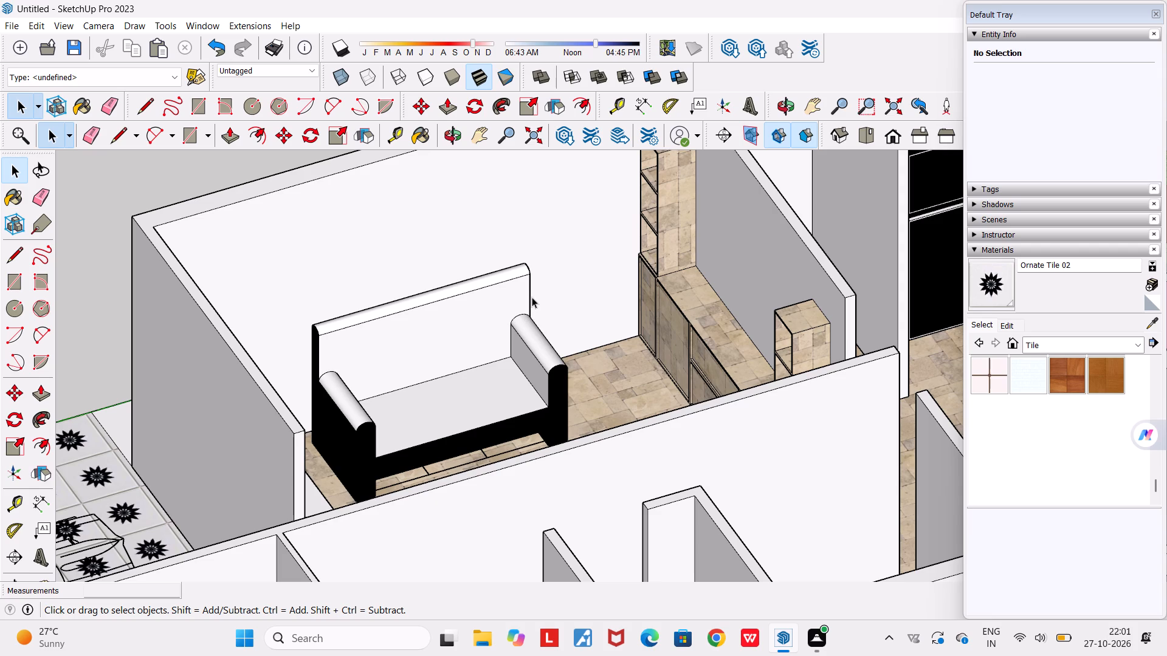
pyautogui.scroll(-2, 616, 302)
pyautogui.scroll(1, 617, 321)
pyautogui.moveTo(618, 321); pyautogui.dragTo(827, 417, button='middle')
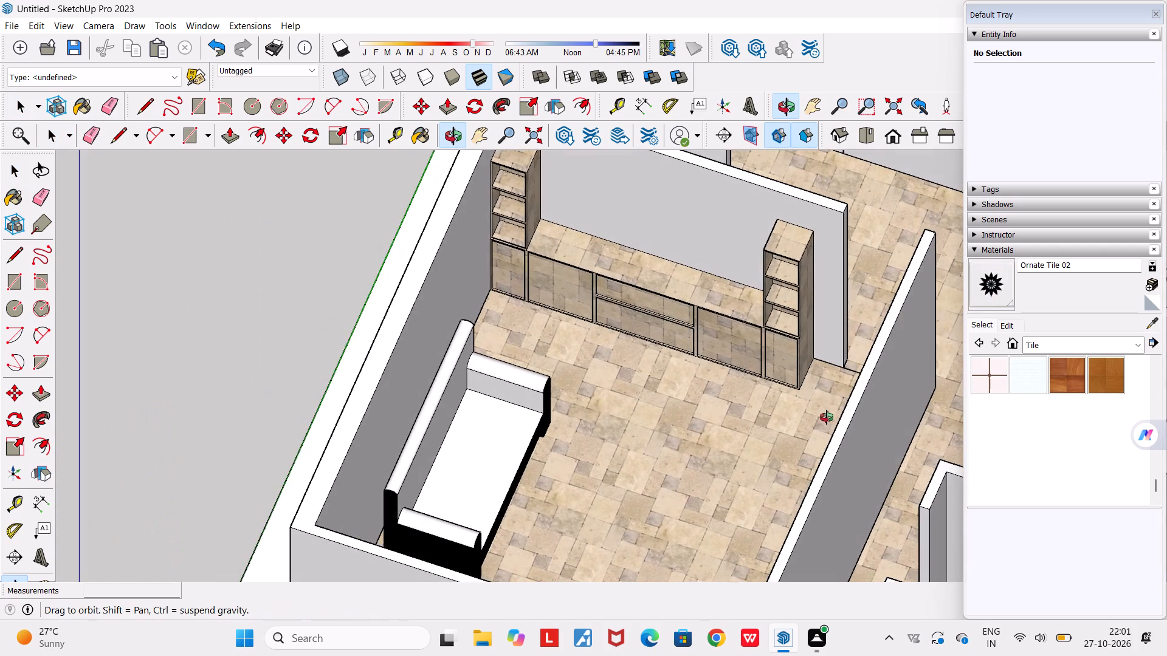
pyautogui.moveTo(827, 417); pyautogui.dragTo(829, 417, button='middle')
pyautogui.moveTo(742, 366); pyautogui.dragTo(629, 334, button='middle')
pyautogui.scroll(2, 646, 312)
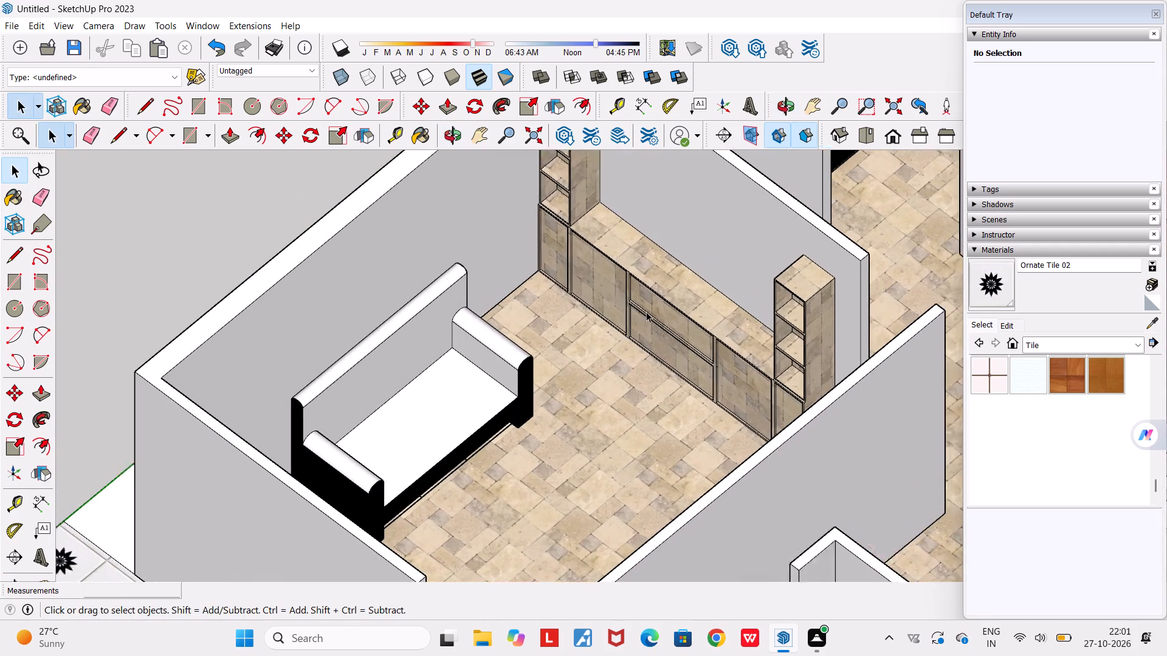
pyautogui.scroll(2, 646, 312)
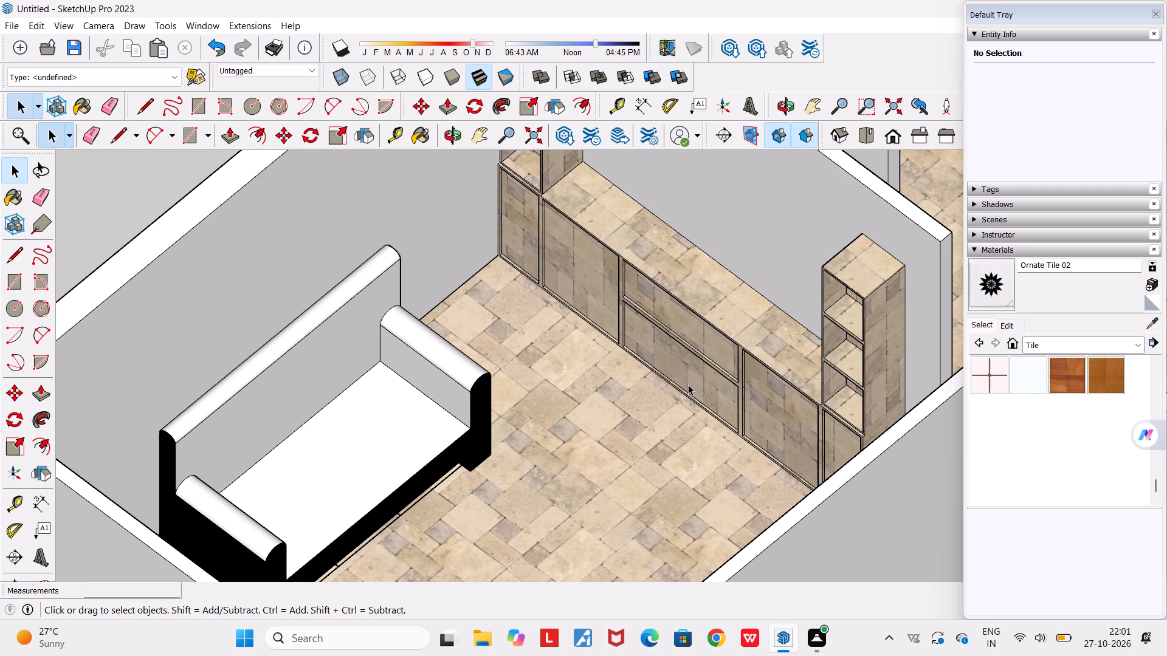
pyautogui.scroll(-1, 689, 377)
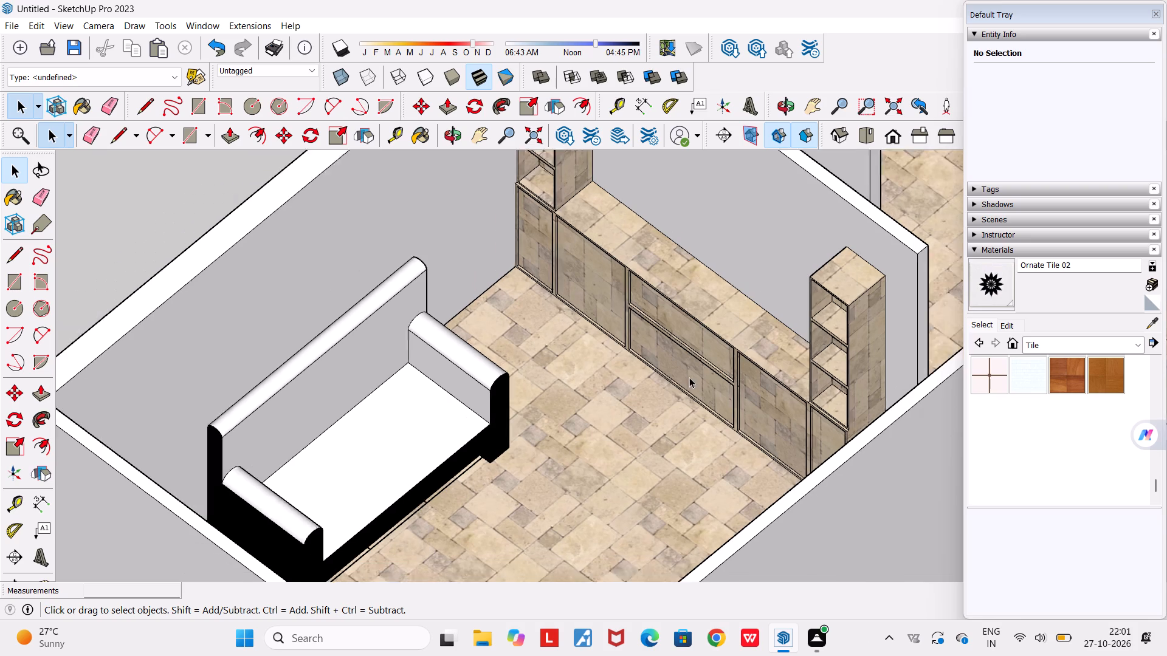
pyautogui.scroll(-5, 689, 377)
pyautogui.scroll(4, 703, 402)
pyautogui.moveTo(669, 426); pyautogui.dragTo(761, 437, button='middle')
pyautogui.scroll(-2, 761, 437)
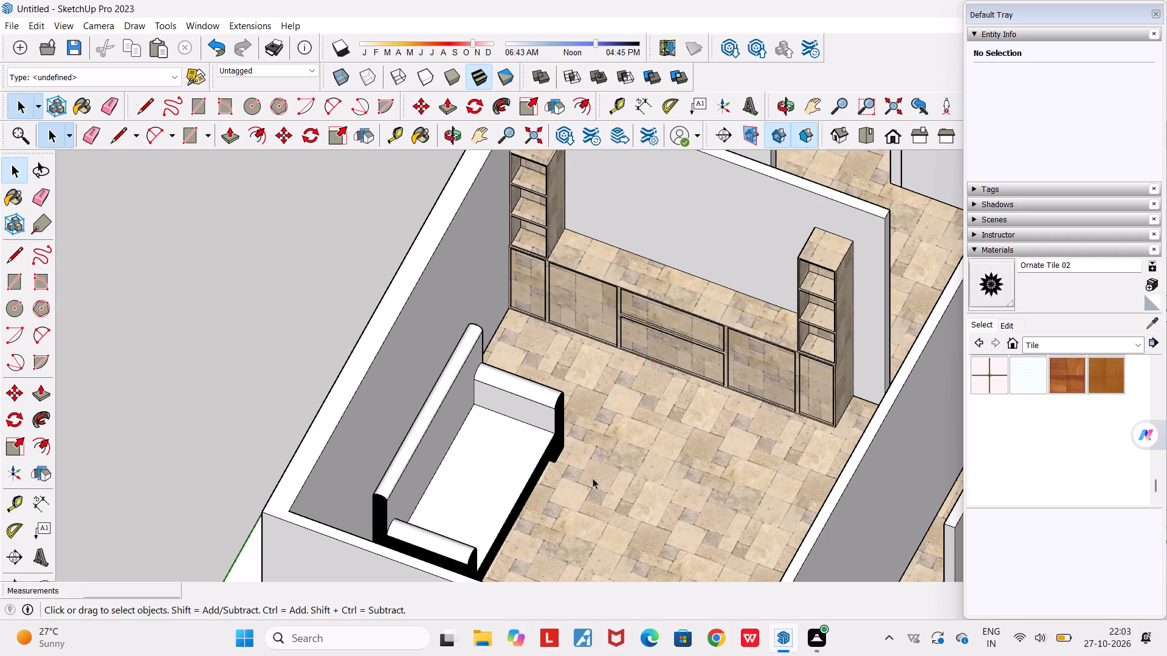
# Examine the living room's low cabinets and tall shelf towers against the partition wall from several angles.
pyautogui.scroll(-4, 591, 457)
pyautogui.moveTo(595, 503); pyautogui.dragTo(634, 508, button='middle')
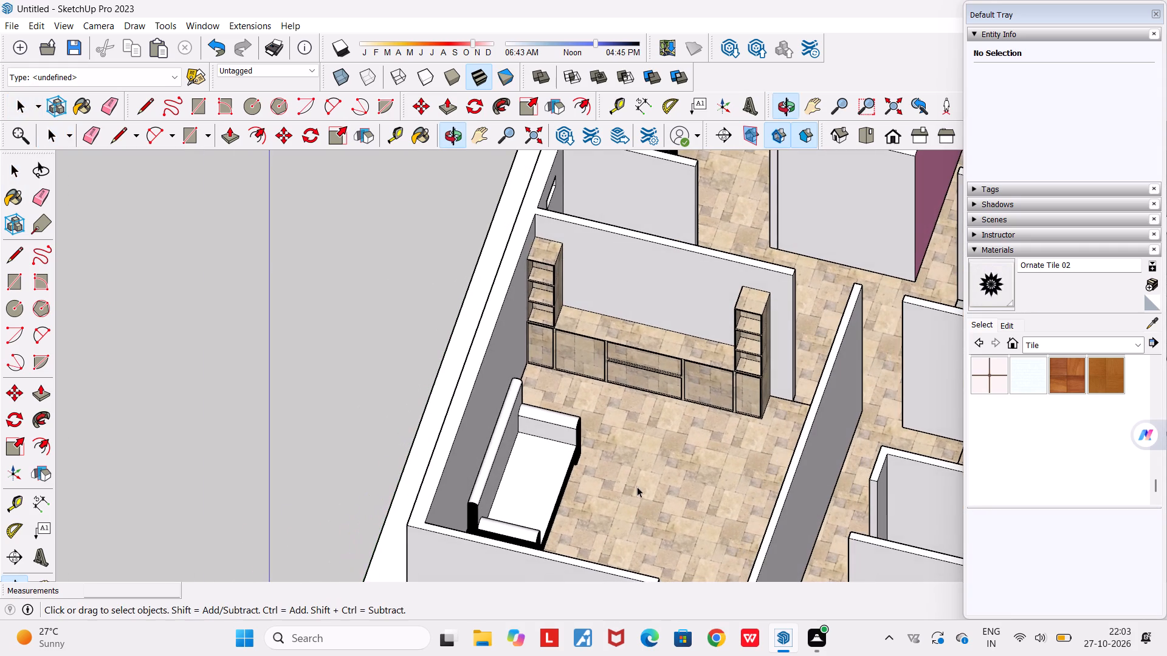
pyautogui.scroll(5, 734, 361)
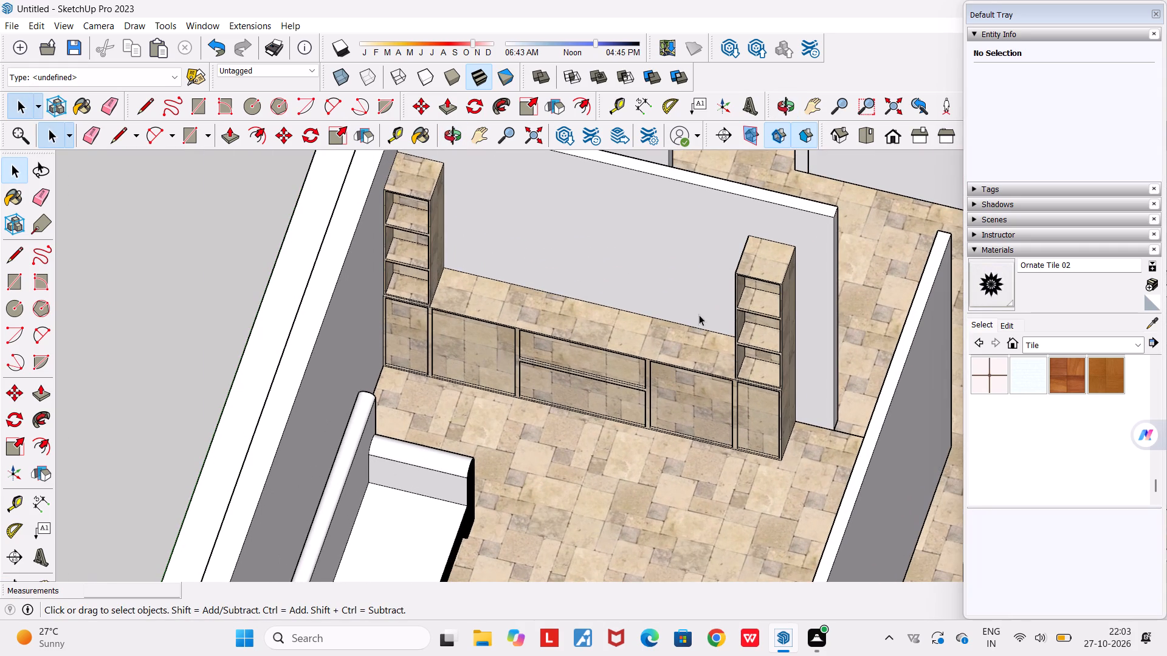
pyautogui.scroll(2, 675, 302)
pyautogui.moveTo(700, 381); pyautogui.dragTo(632, 400, button='middle')
pyautogui.scroll(-2, 632, 400)
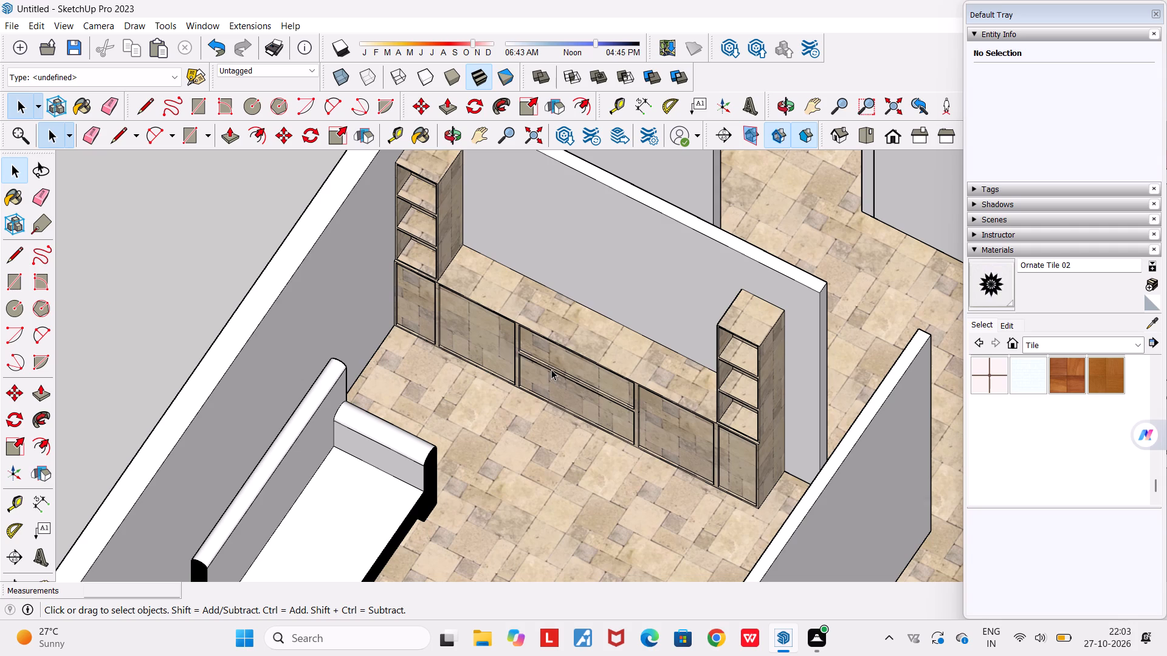
pyautogui.scroll(-6, 548, 369)
pyautogui.scroll(3, 548, 369)
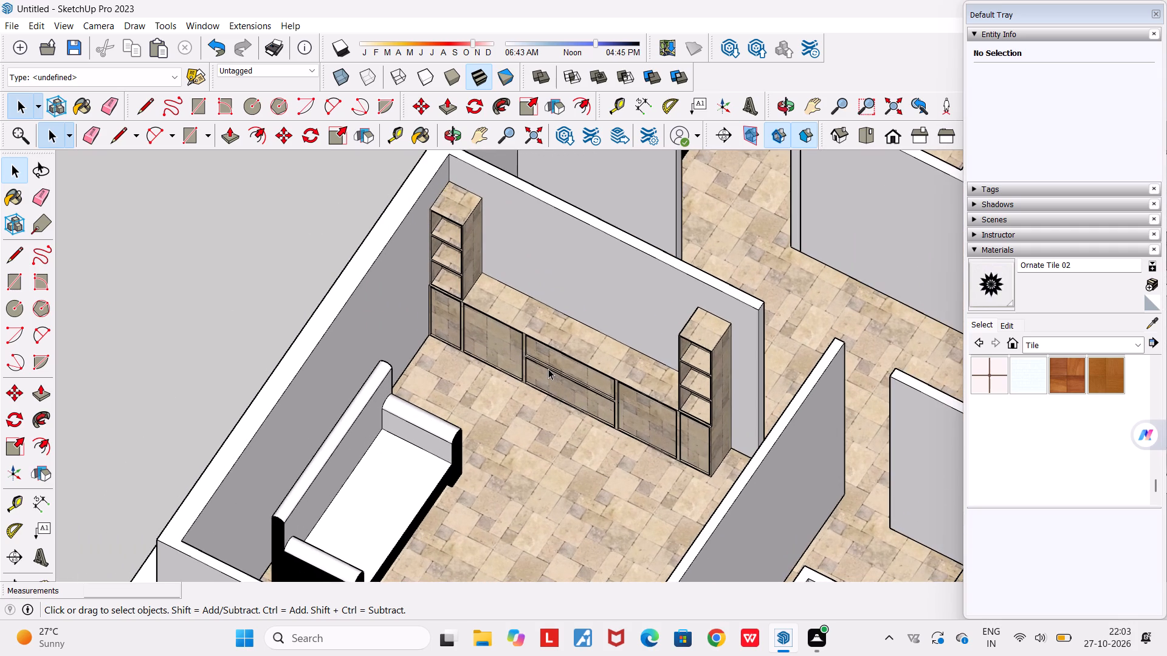
pyautogui.scroll(1, 548, 369)
pyautogui.moveTo(547, 369); pyautogui.dragTo(508, 338, button='middle')
pyautogui.scroll(1, 507, 338)
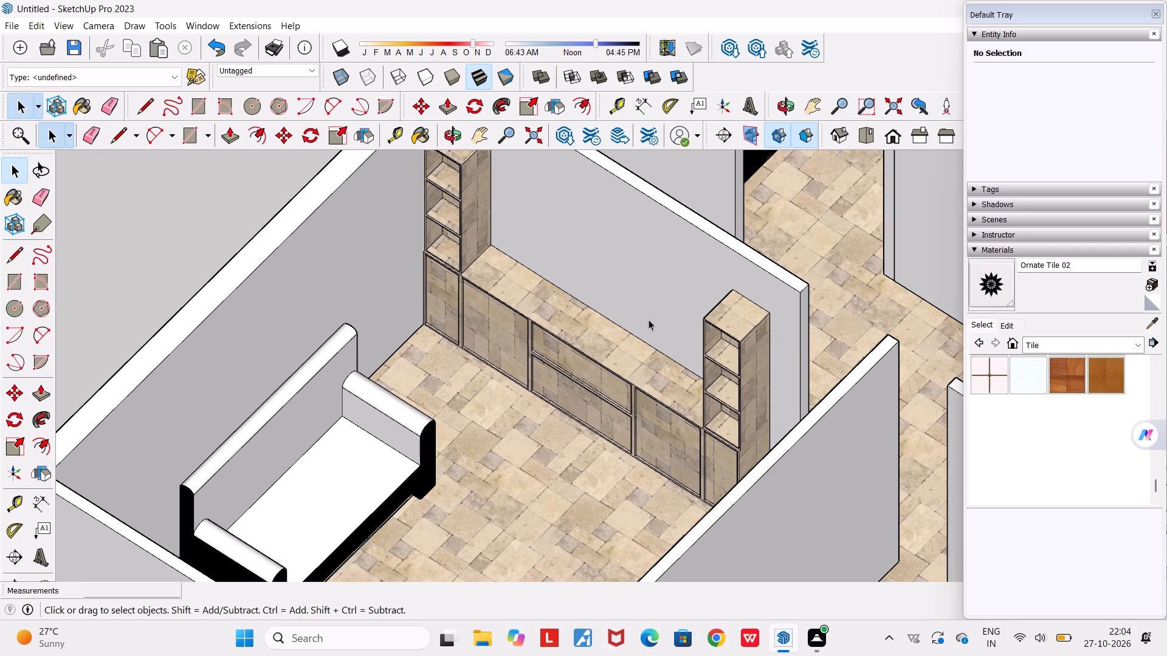
pyautogui.scroll(-6, 587, 343)
pyautogui.scroll(5, 587, 343)
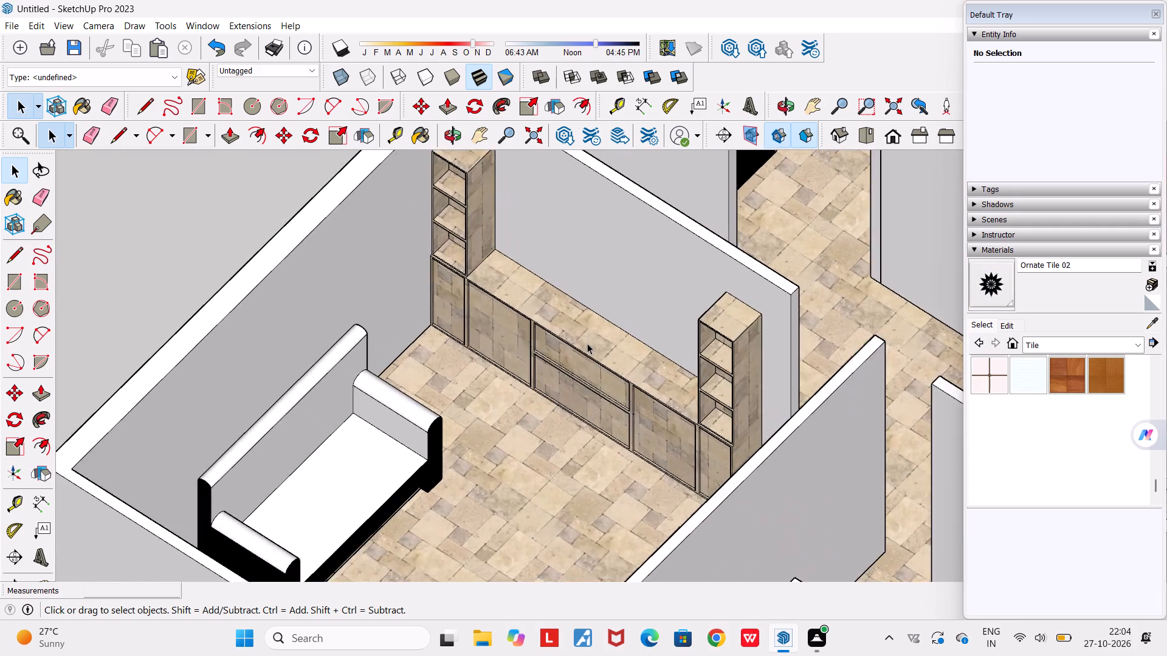
# Check how the first house's living room, kitchen, bedrooms, staircase and parking area fit together.
pyautogui.scroll(-6, 587, 343)
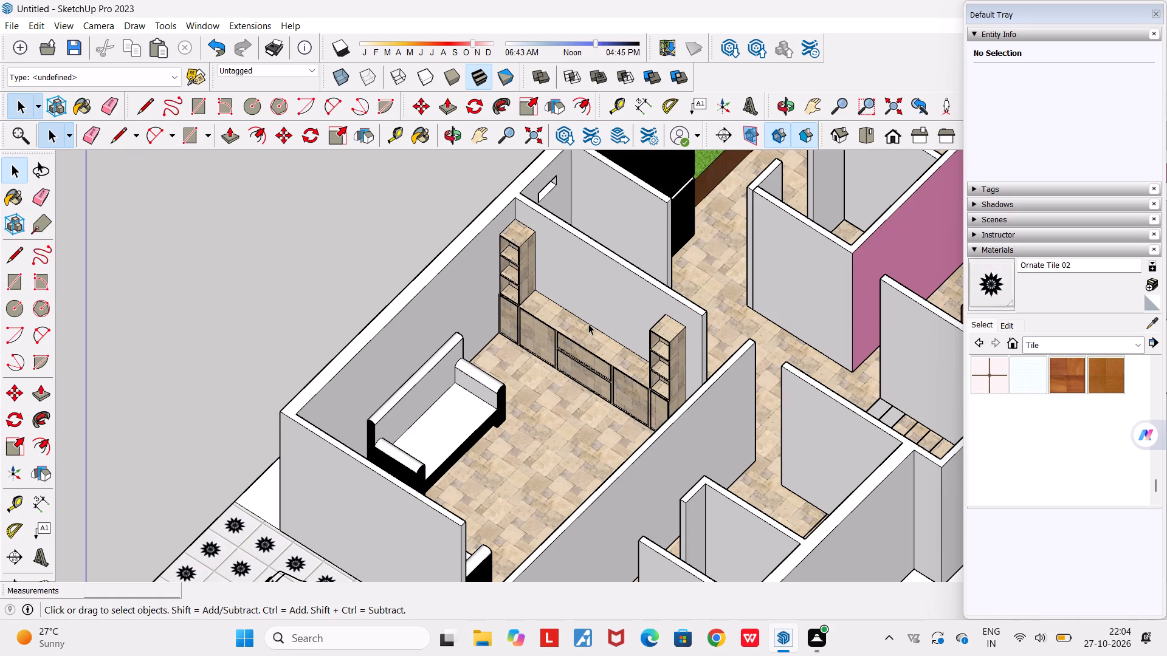
pyautogui.scroll(-2, 588, 309)
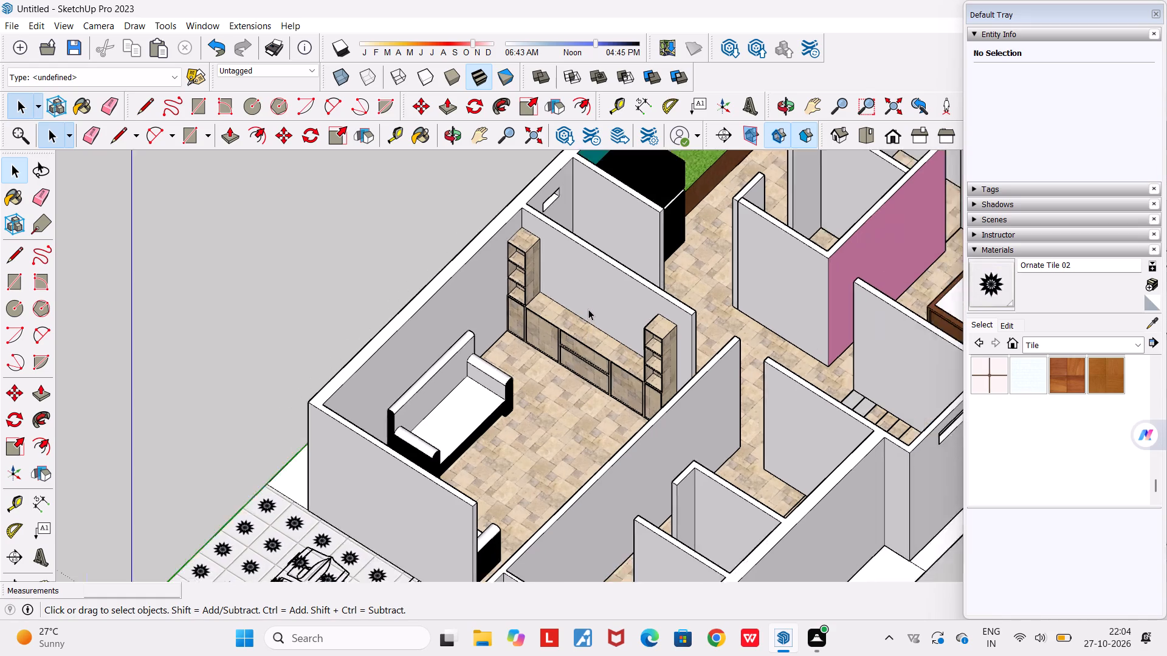
pyautogui.scroll(-4, 588, 309)
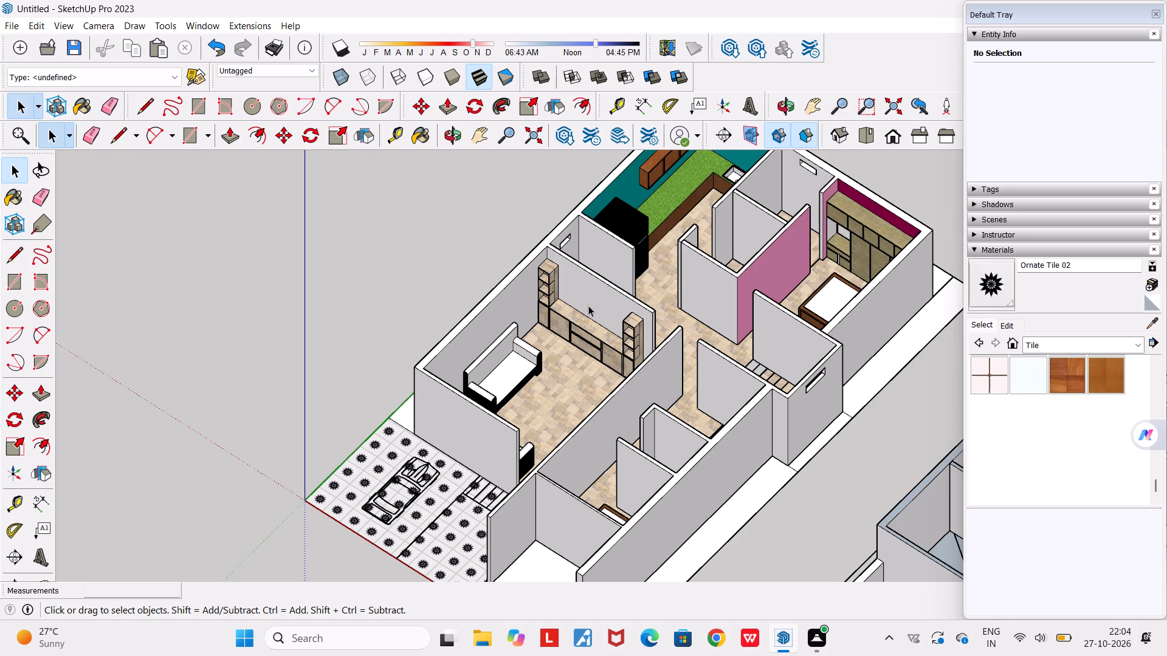
pyautogui.scroll(-3, 683, 386)
pyautogui.scroll(4, 638, 407)
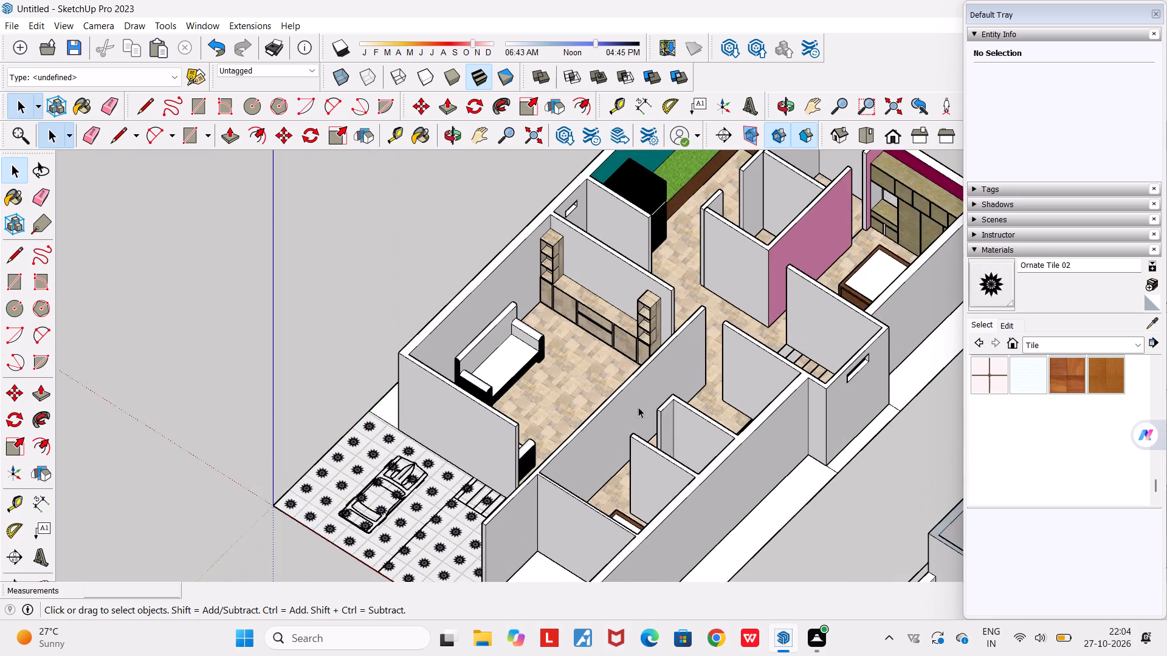
pyautogui.moveTo(636, 407); pyautogui.dragTo(702, 449, button='middle')
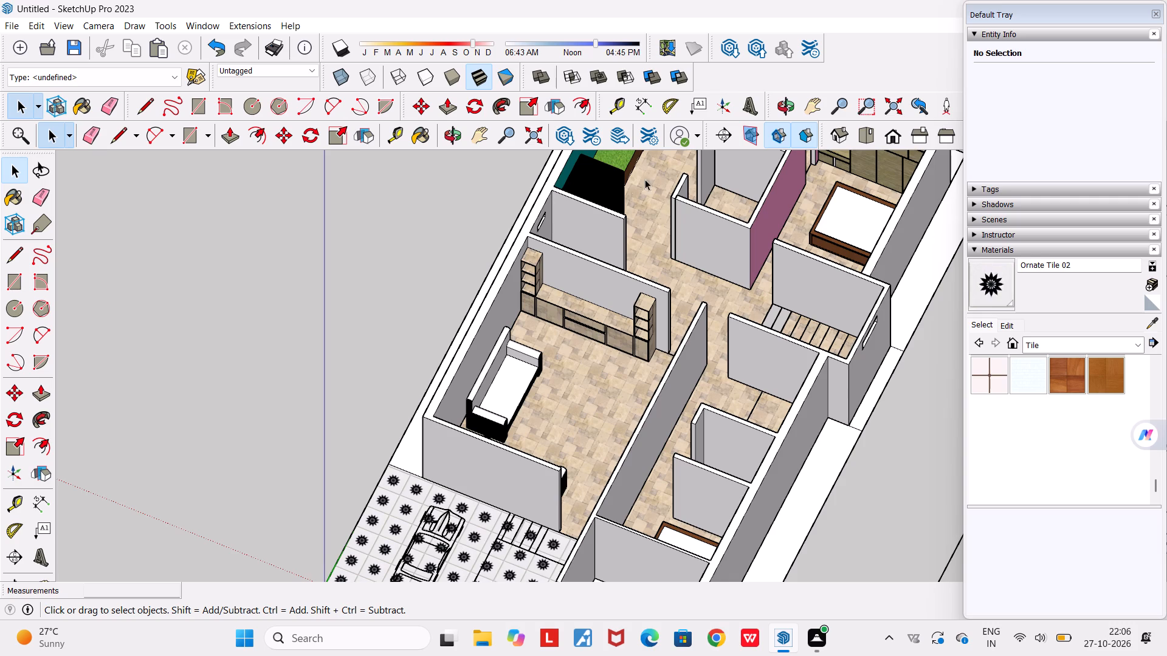
pyautogui.scroll(-7, 599, 293)
pyautogui.scroll(4, 667, 279)
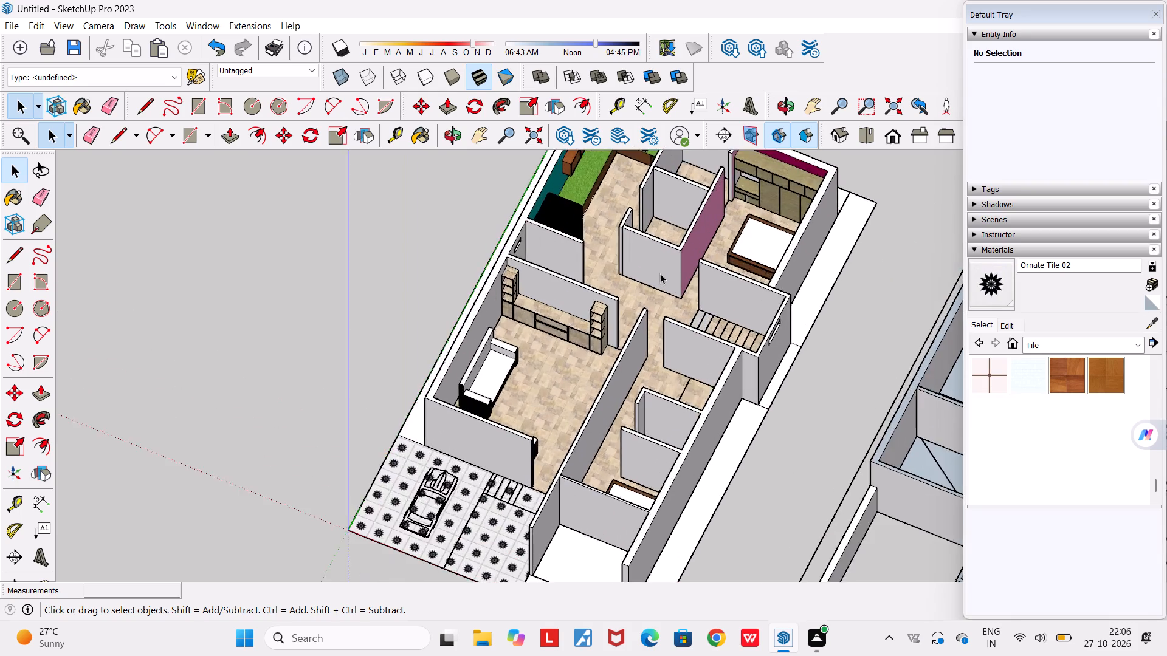
pyautogui.scroll(-5, 660, 273)
pyautogui.scroll(4, 660, 273)
pyautogui.scroll(-4, 660, 273)
pyautogui.scroll(3, 660, 273)
pyautogui.scroll(-3, 660, 273)
pyautogui.scroll(2, 660, 273)
pyautogui.scroll(-3, 660, 273)
pyautogui.scroll(6, 660, 273)
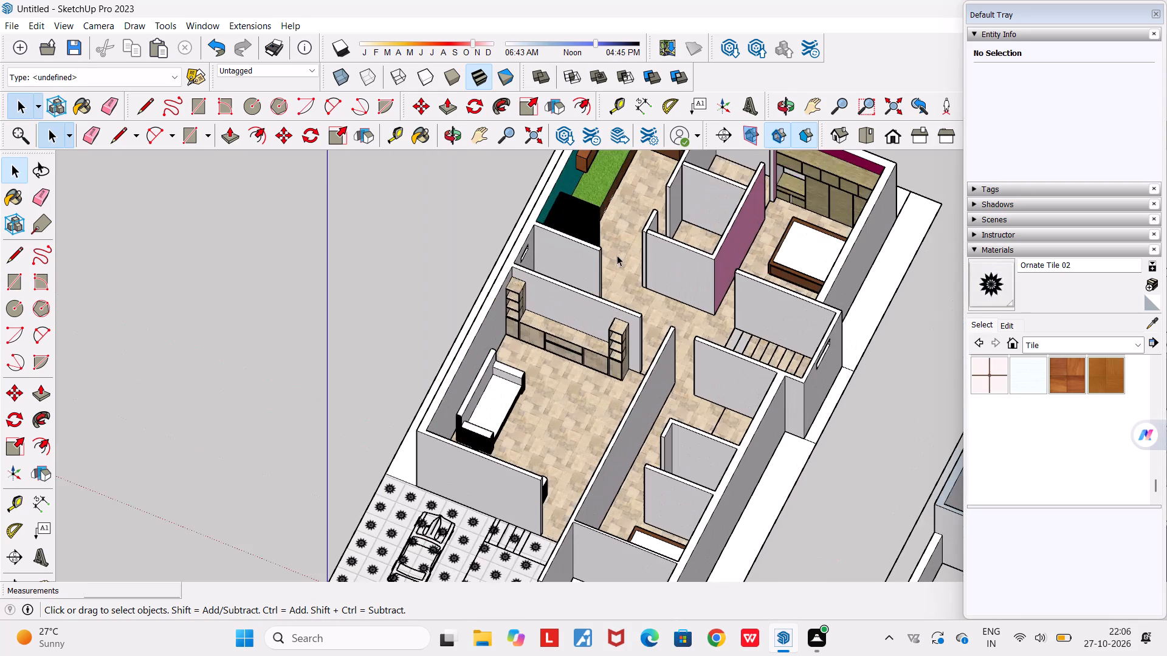
pyautogui.scroll(-7, 617, 255)
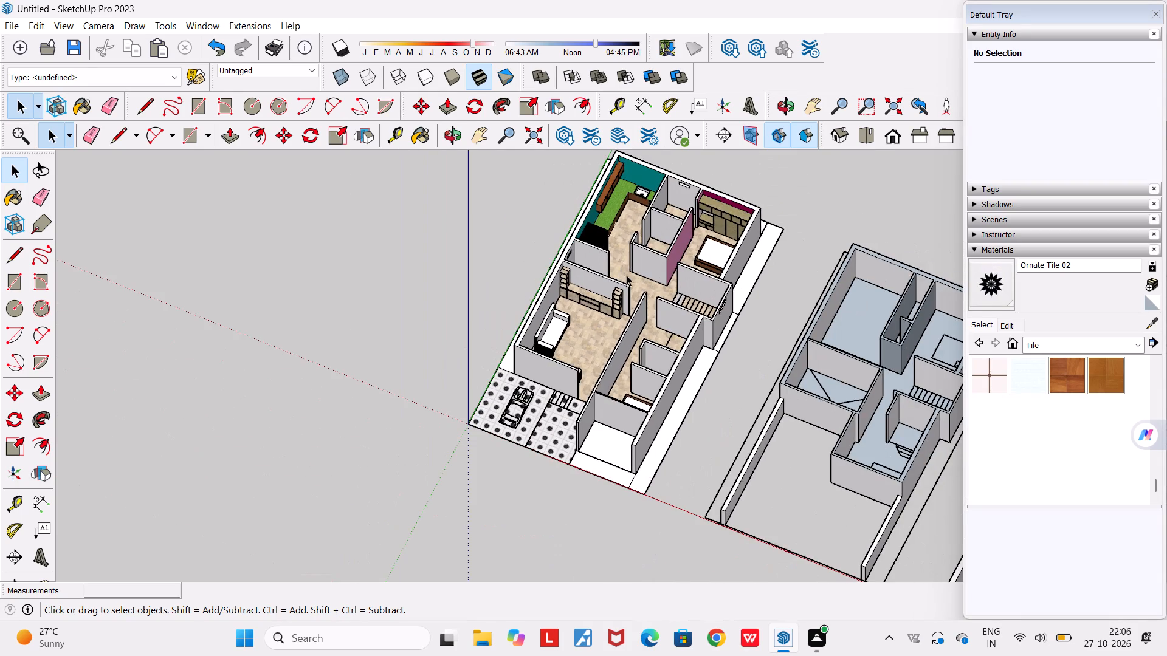
# Compare the furnished first house with the neighbouring unfinished building models from both sides of the plot.
pyautogui.moveTo(611, 280); pyautogui.dragTo(408, 289, button='middle')
pyautogui.scroll(-5, 408, 289)
pyautogui.moveTo(557, 251); pyautogui.dragTo(673, 180, button='middle')
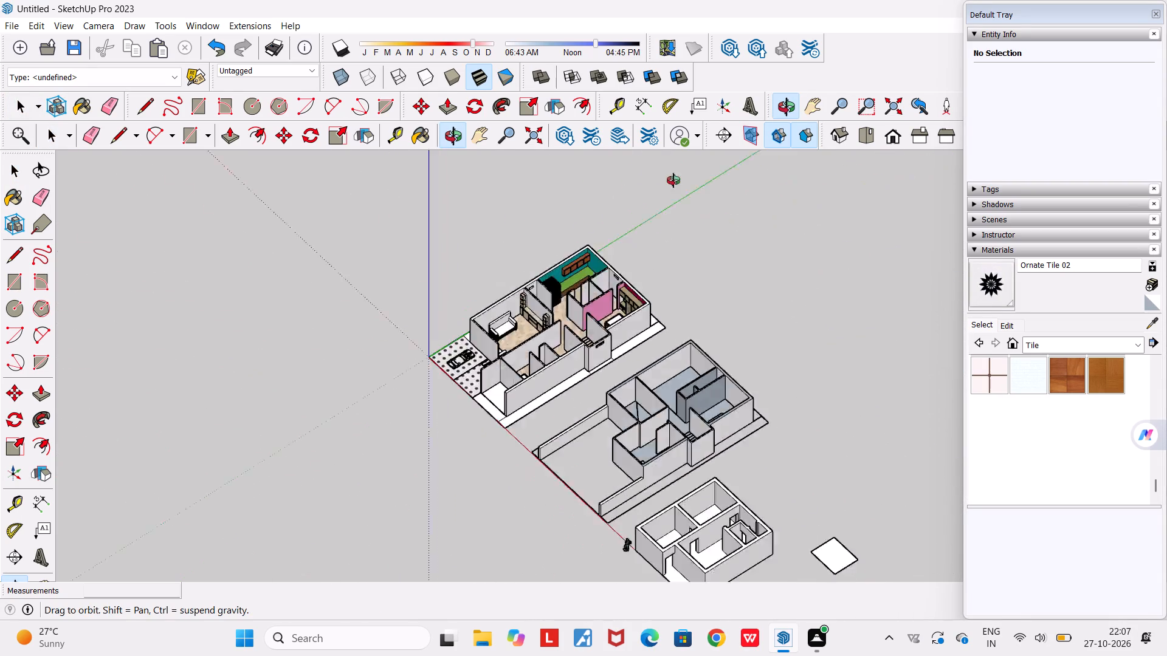
pyautogui.moveTo(673, 180); pyautogui.dragTo(907, 138, button='middle')
pyautogui.scroll(1, 452, 411)
pyautogui.moveTo(453, 411); pyautogui.dragTo(576, 439, button='middle')
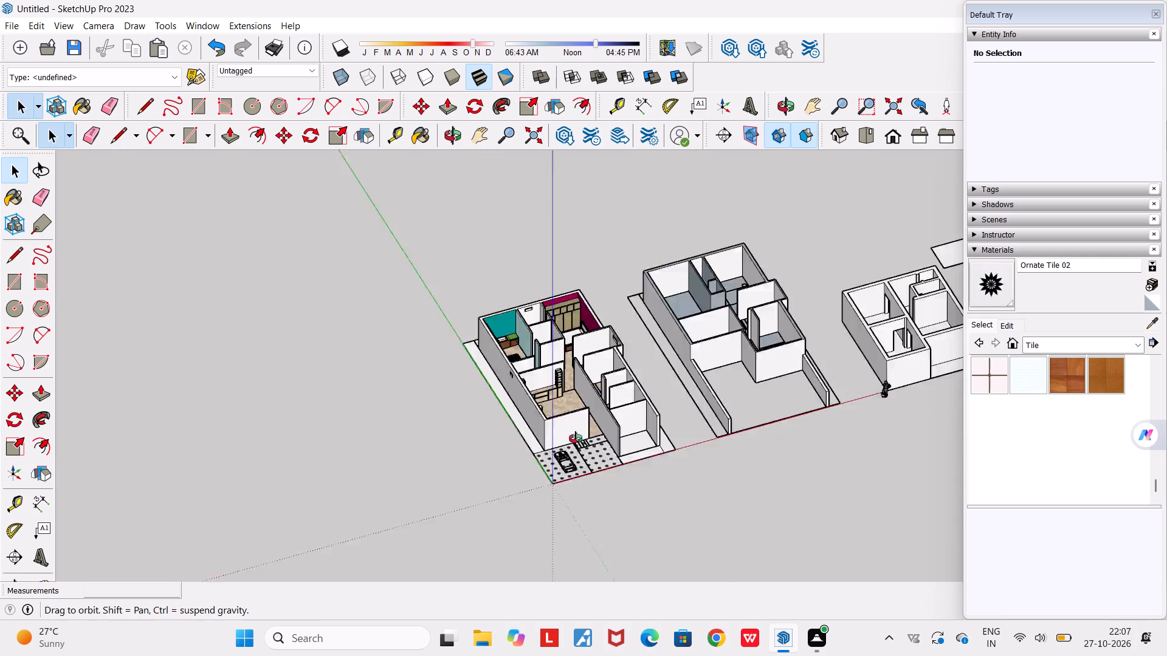
pyautogui.moveTo(576, 439); pyautogui.dragTo(650, 466, button='middle')
pyautogui.scroll(5, 562, 385)
pyautogui.scroll(1, 630, 378)
pyautogui.moveTo(610, 378); pyautogui.dragTo(298, 336, button='middle')
pyautogui.scroll(-7, 292, 332)
pyautogui.moveTo(480, 296); pyautogui.dragTo(254, 298, button='middle')
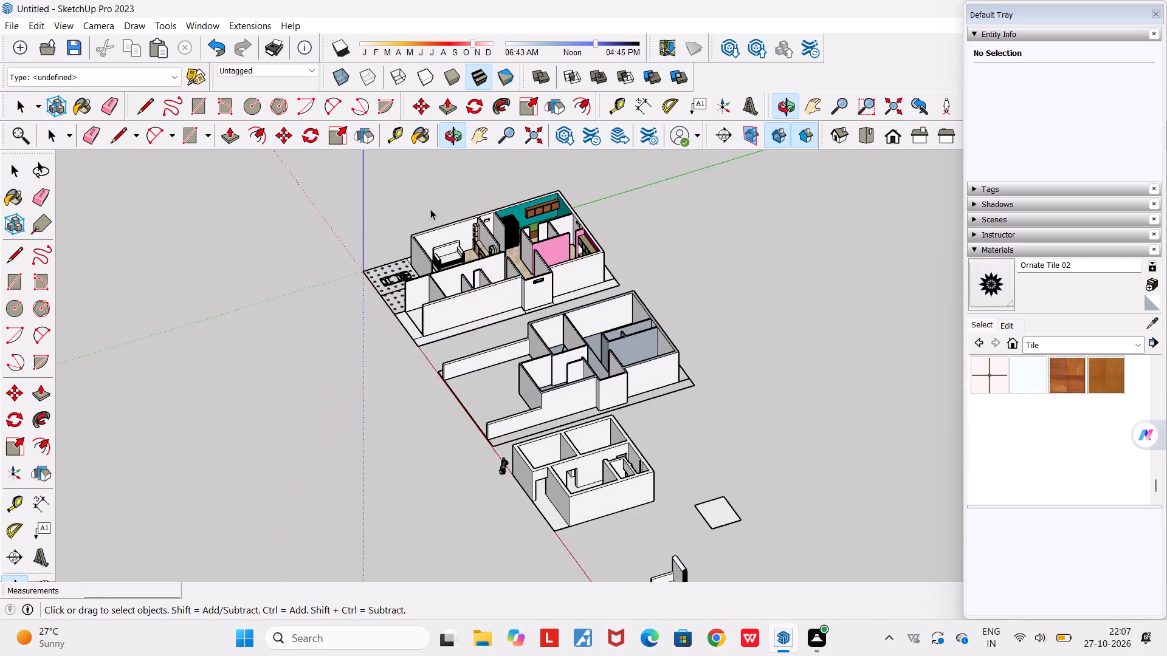
pyautogui.scroll(6, 444, 208)
pyautogui.moveTo(584, 392); pyautogui.dragTo(596, 399, button='middle')
pyautogui.scroll(-6, 596, 399)
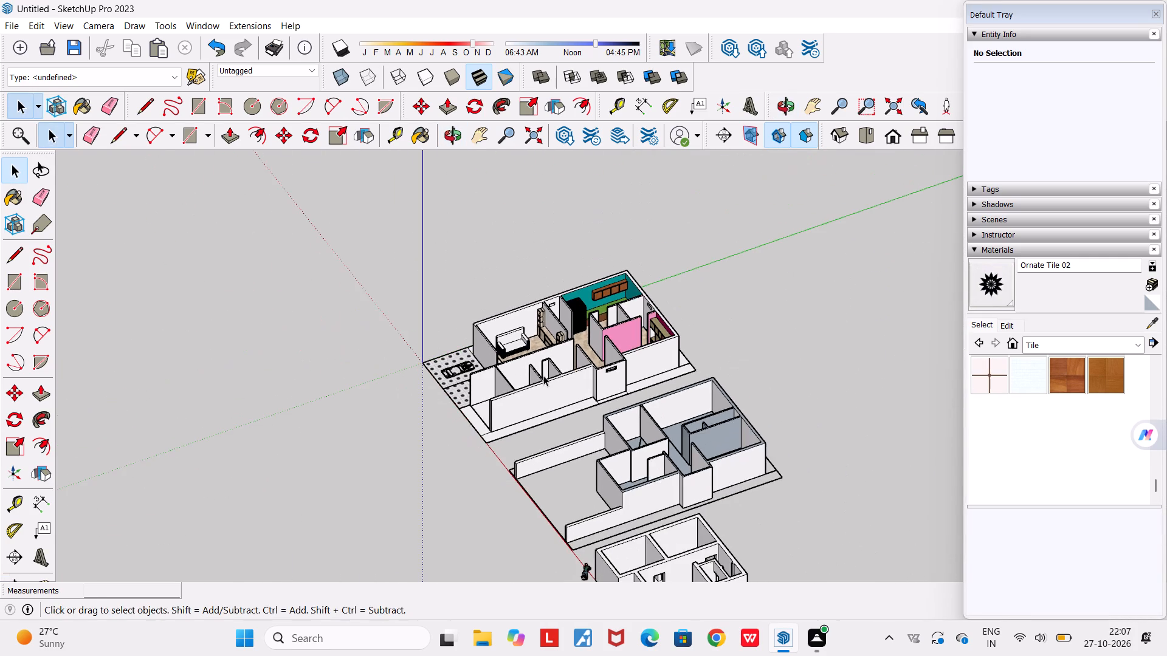
pyautogui.moveTo(453, 310); pyautogui.dragTo(898, 389, button='middle')
pyautogui.scroll(1, 887, 383)
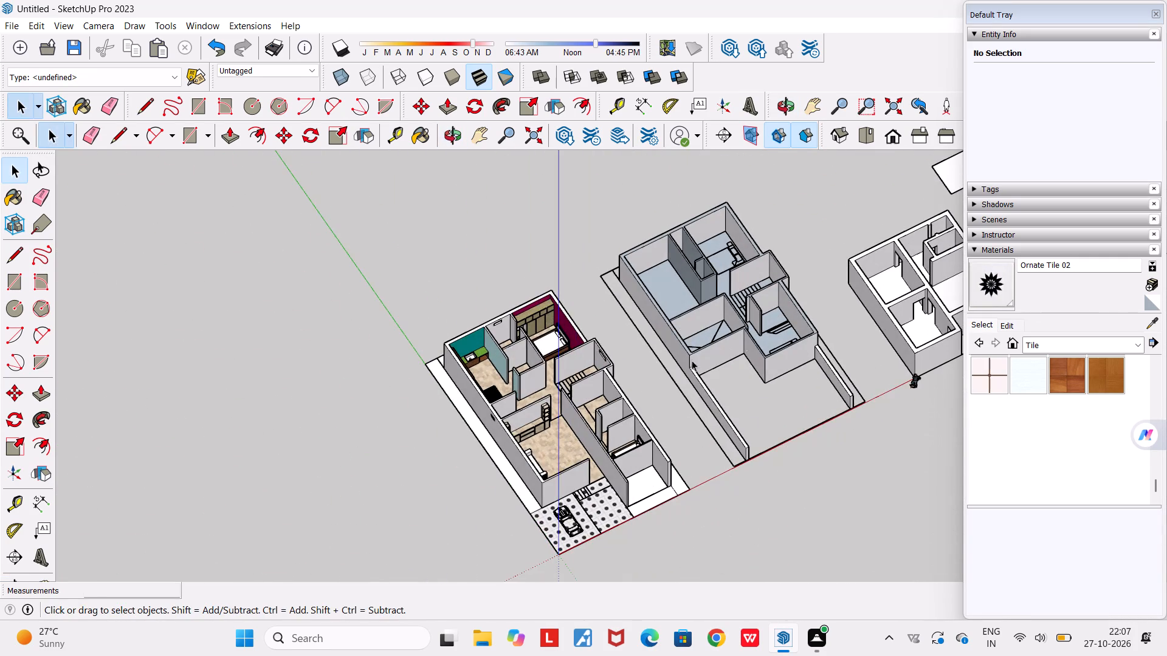
pyautogui.scroll(6, 627, 372)
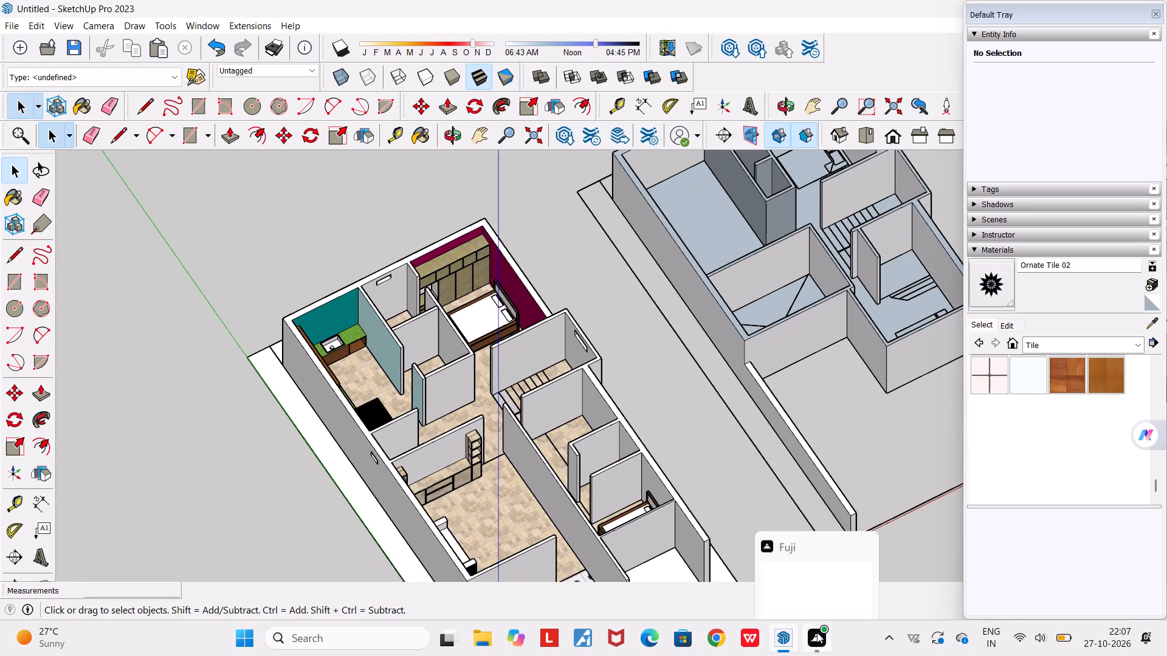
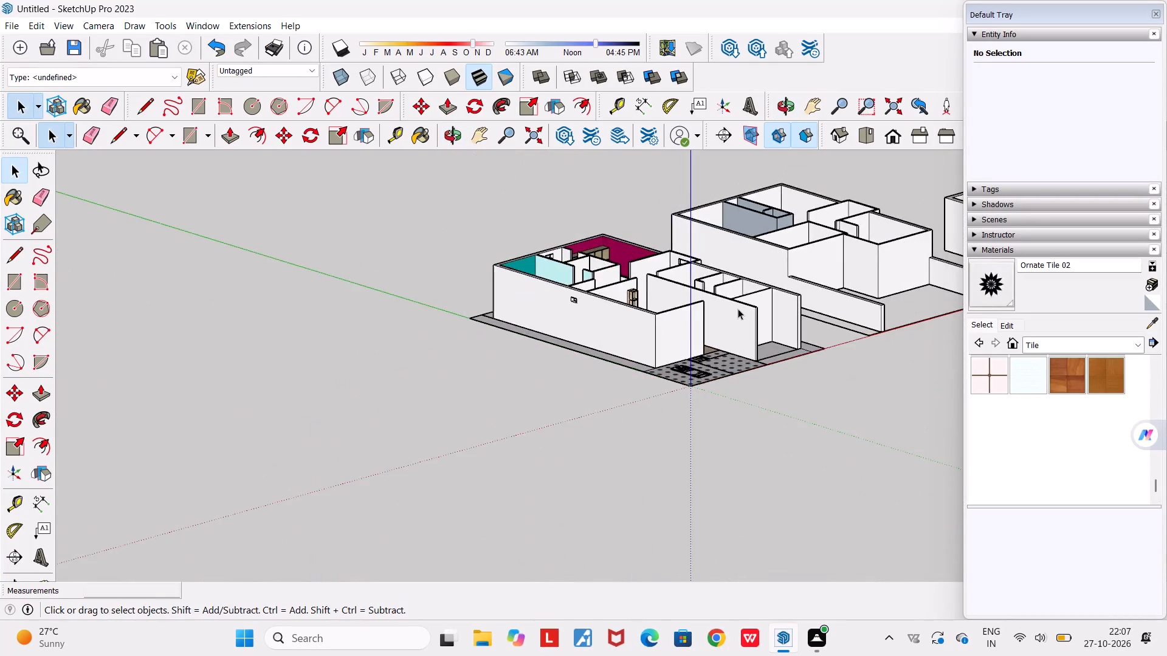
# Review the first house's furnished rooms and tiled parking area from above at closer range.
pyautogui.moveTo(727, 359); pyautogui.dragTo(783, 485, button='middle')
pyautogui.moveTo(812, 406); pyautogui.dragTo(669, 446, button='middle')
pyautogui.scroll(4, 643, 401)
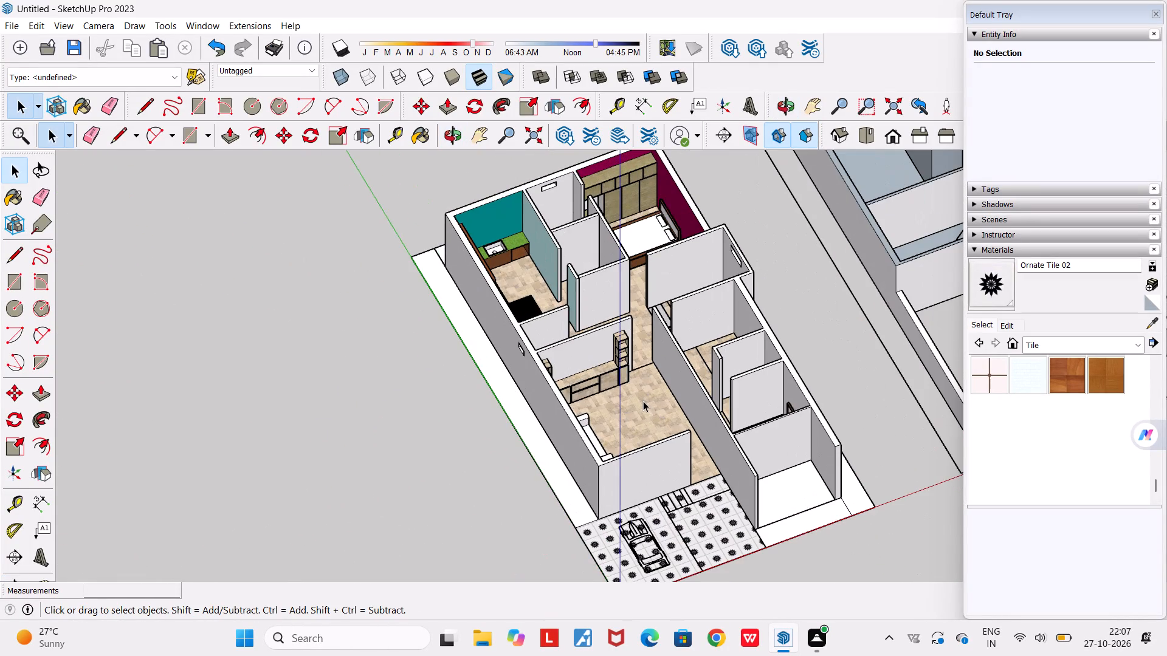
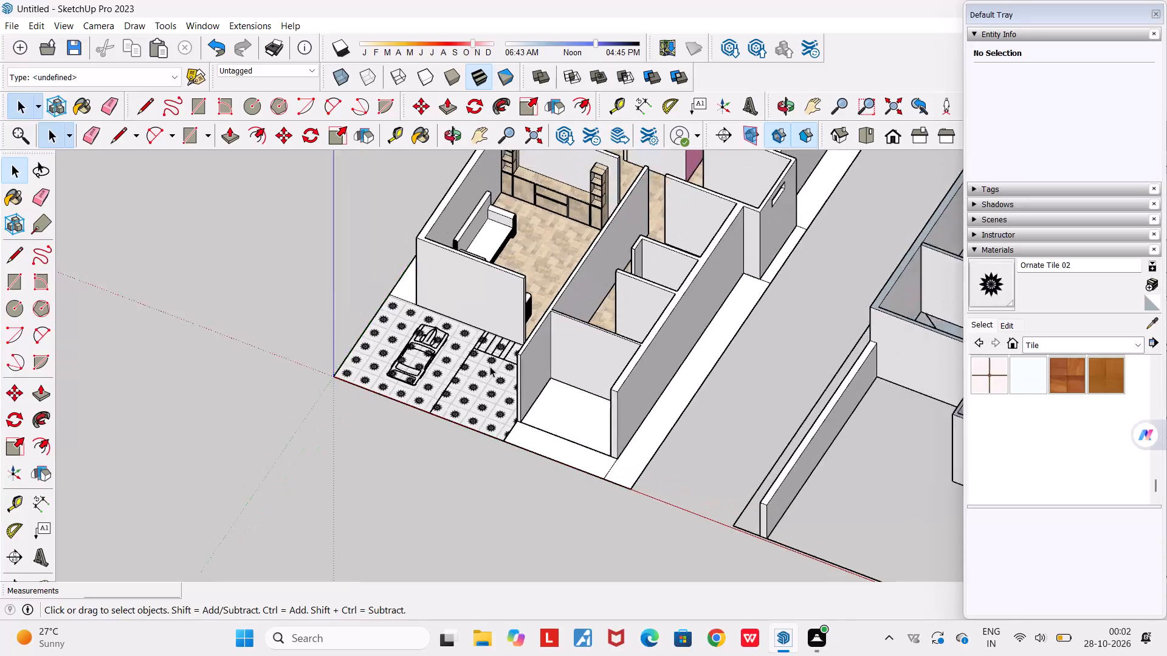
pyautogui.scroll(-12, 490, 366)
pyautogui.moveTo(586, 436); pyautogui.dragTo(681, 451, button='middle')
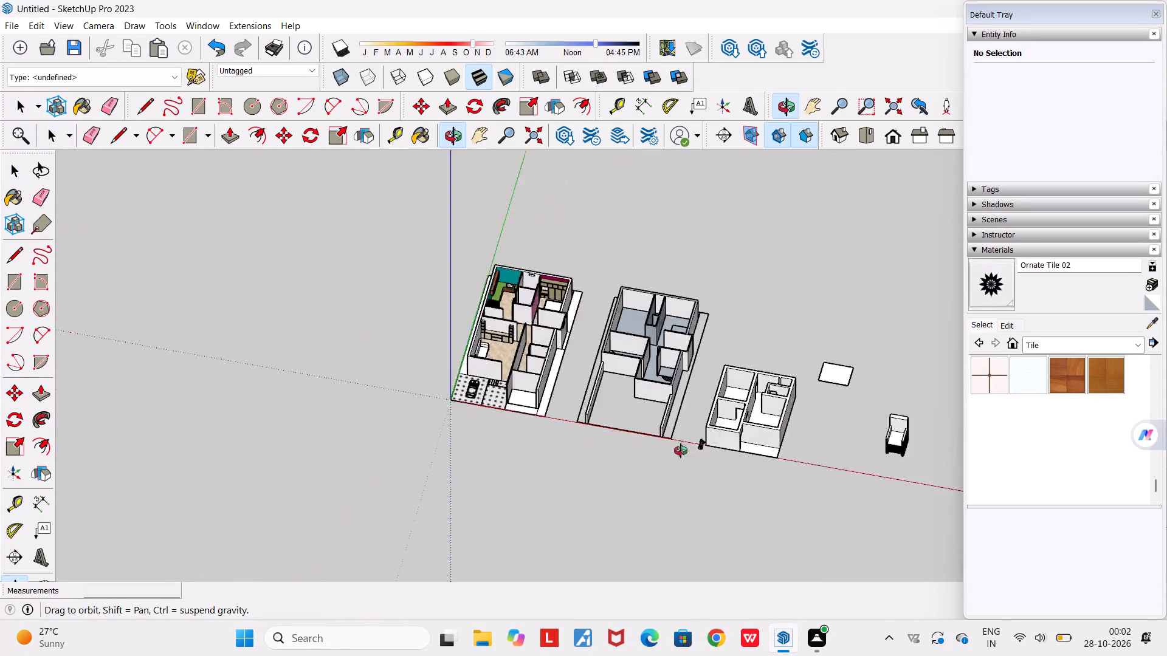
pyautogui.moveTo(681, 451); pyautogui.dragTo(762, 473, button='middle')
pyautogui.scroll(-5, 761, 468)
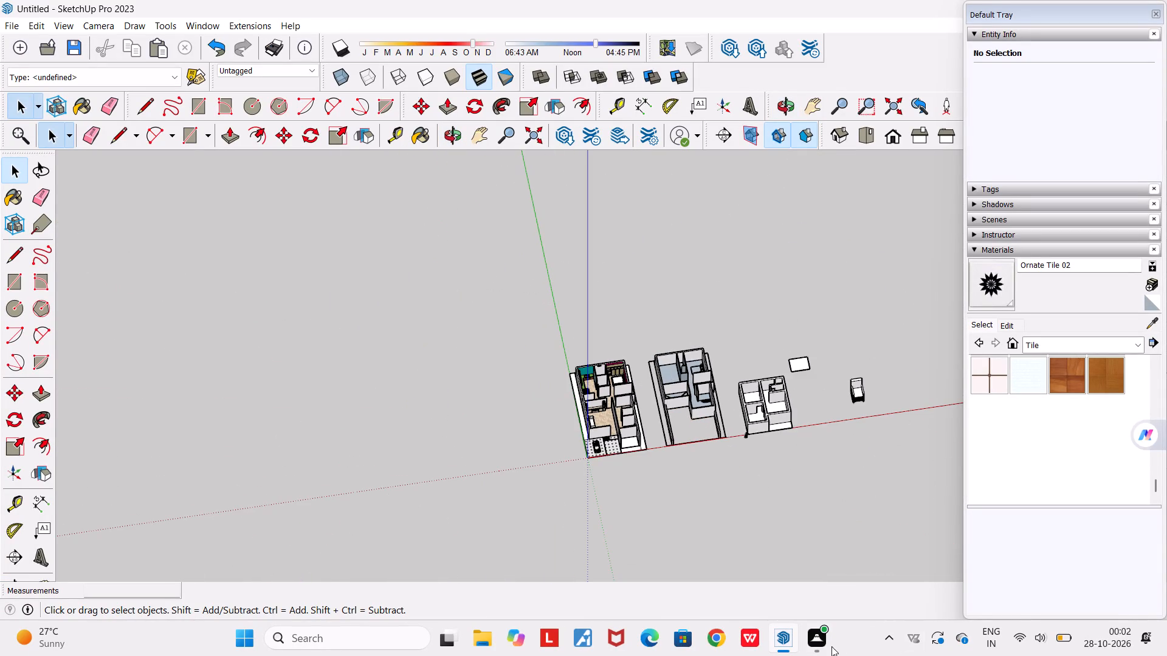
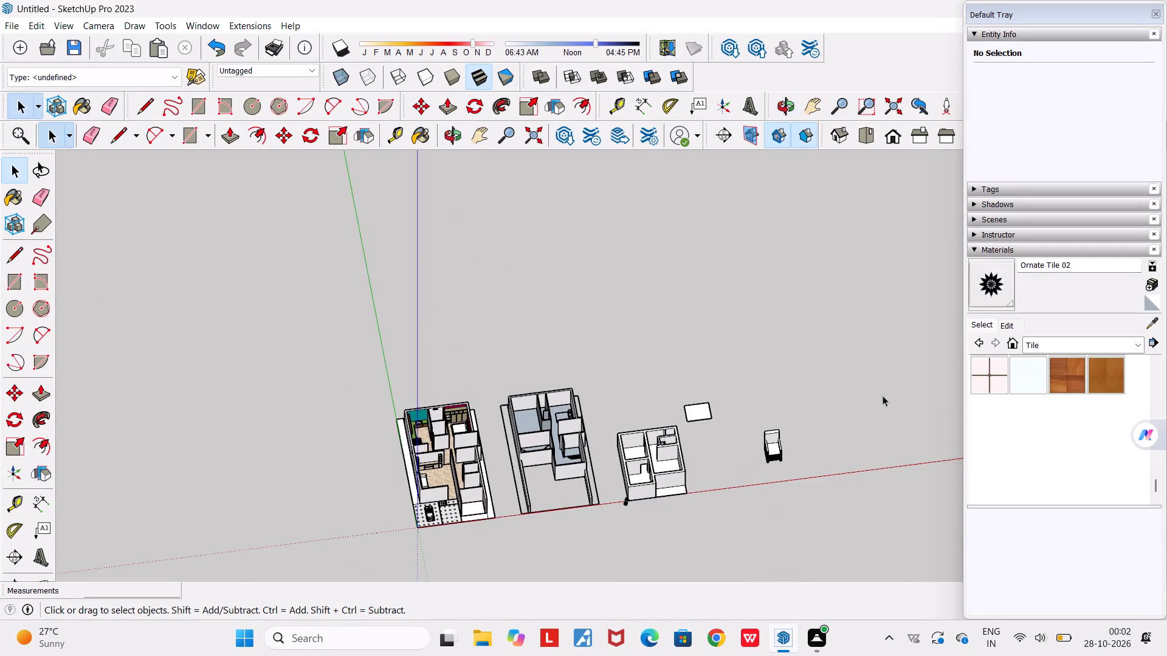
# Delete the unfinished second and third buildings with the loose slab and furniture piece beside them, leaving the furnished first house.
pyautogui.scroll(2, 867, 408)
pyautogui.scroll(-11, 867, 407)
pyautogui.scroll(6, 867, 567)
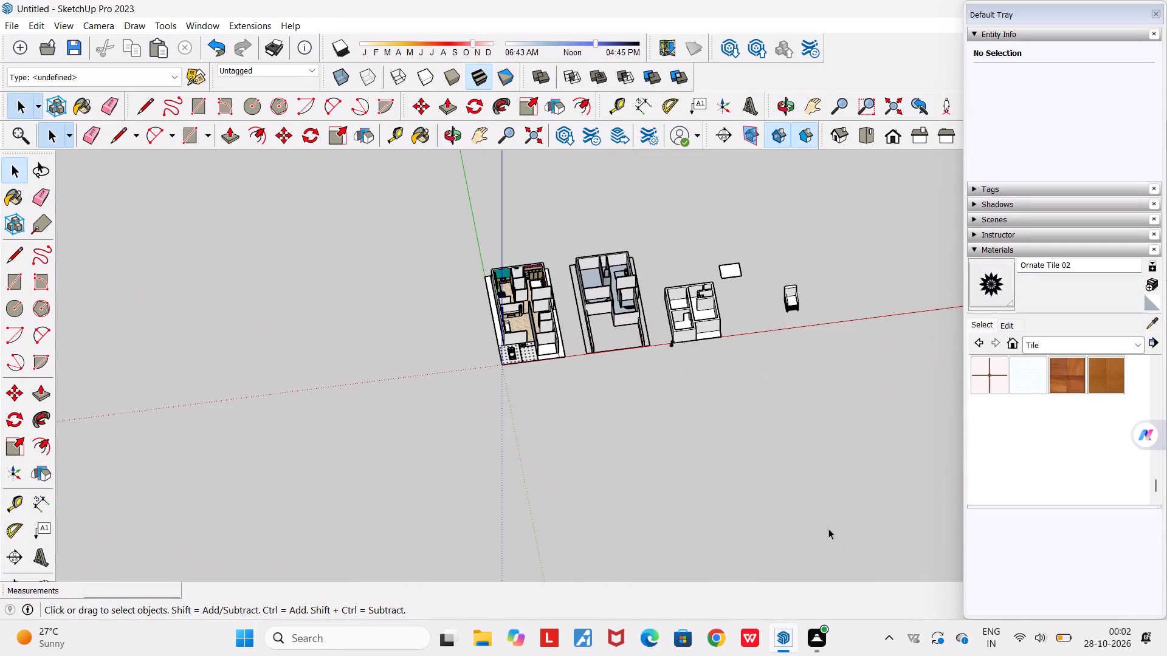
pyautogui.moveTo(775, 471); pyautogui.dragTo(680, 473, button='middle')
pyautogui.scroll(-6, 680, 473)
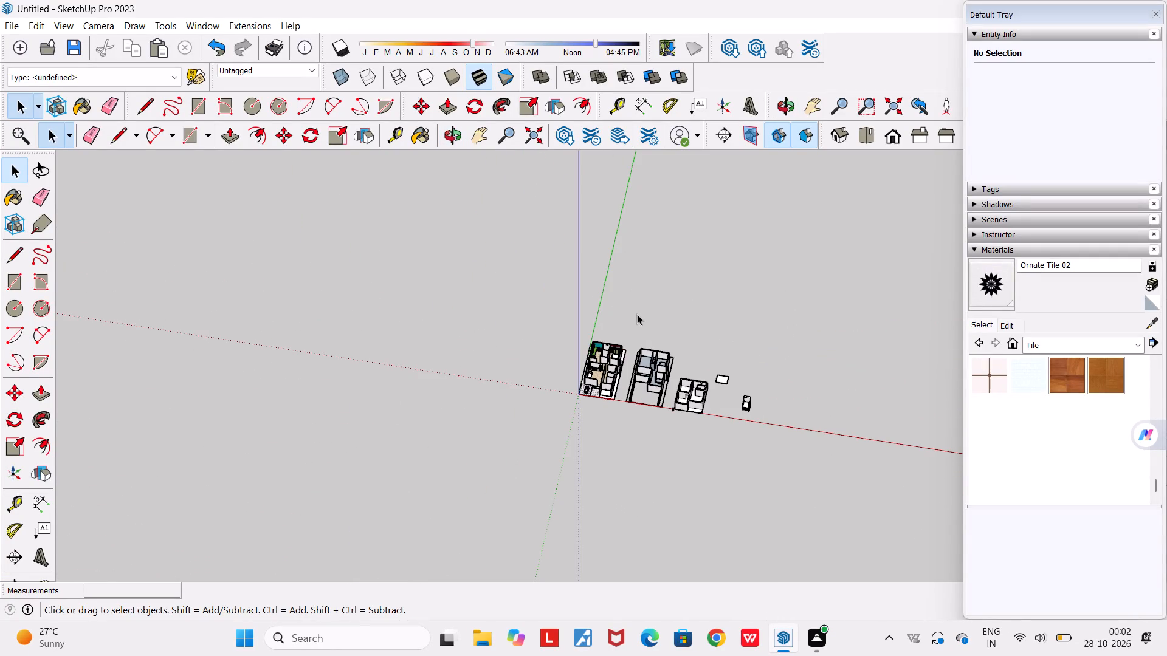
pyautogui.moveTo(637, 314); pyautogui.dragTo(816, 451)
pyautogui.scroll(4, 733, 429)
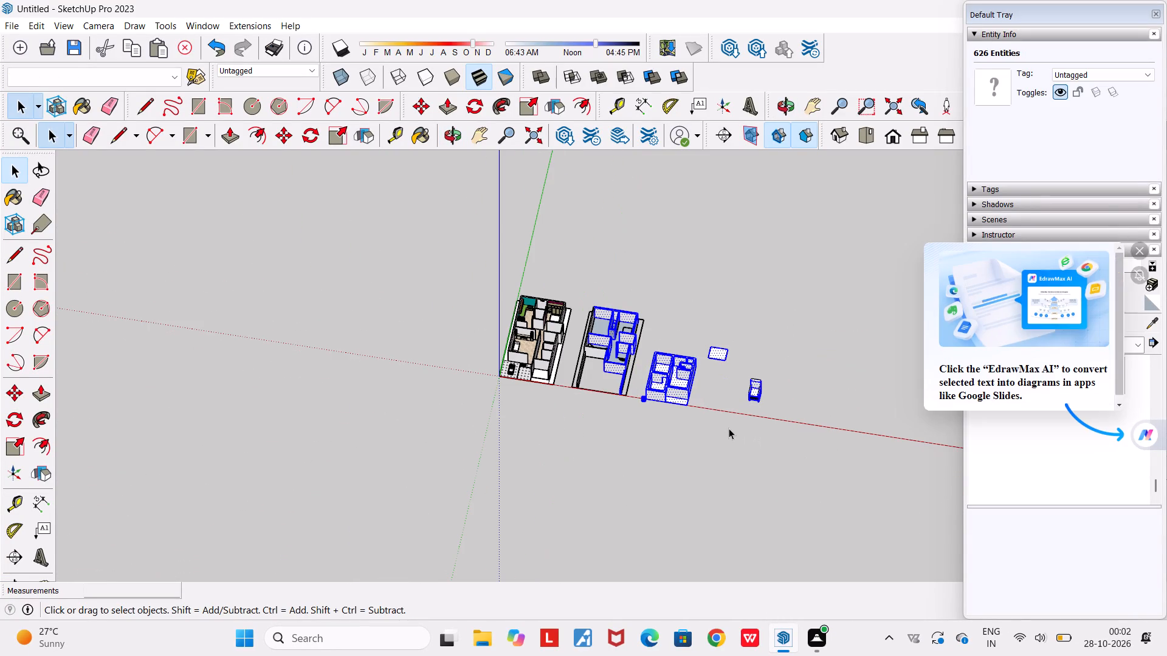
pyautogui.press('Delete')
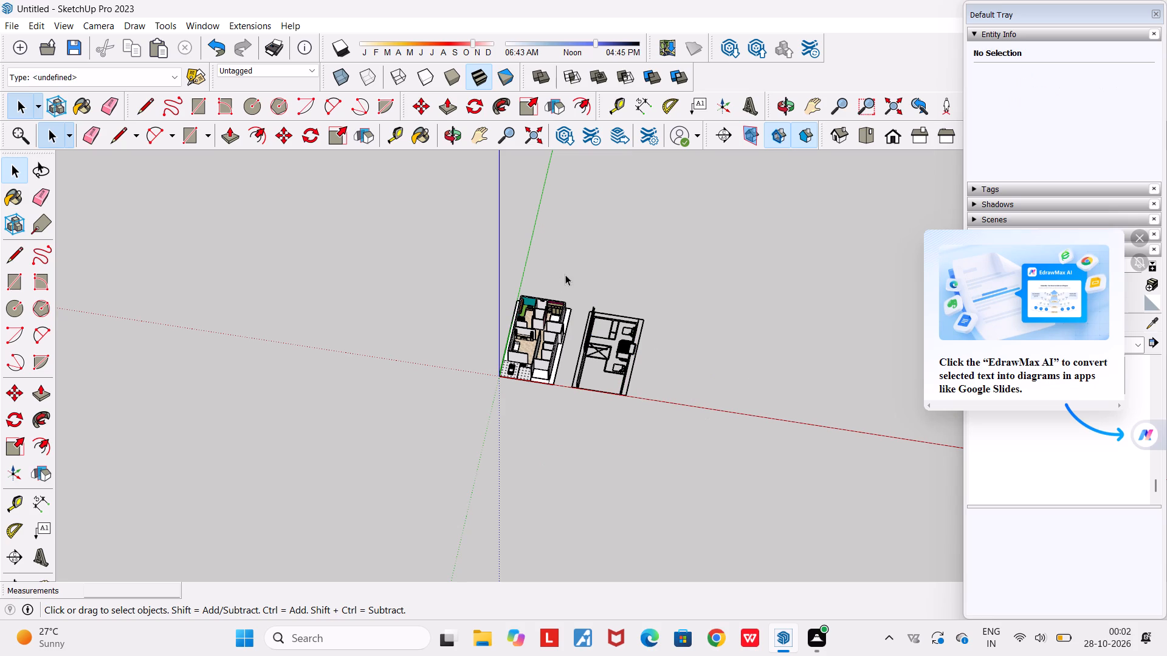
# Delete the leftover wall pieces standing around the second floor plan drawing.
pyautogui.moveTo(571, 265); pyautogui.dragTo(614, 307)
pyautogui.moveTo(675, 310); pyautogui.dragTo(664, 313)
pyautogui.moveTo(664, 313); pyautogui.dragTo(661, 314)
pyautogui.moveTo(563, 399); pyautogui.dragTo(604, 366)
pyautogui.moveTo(604, 366); pyautogui.dragTo(642, 364)
pyautogui.moveTo(700, 362); pyautogui.dragTo(830, 364, button='middle')
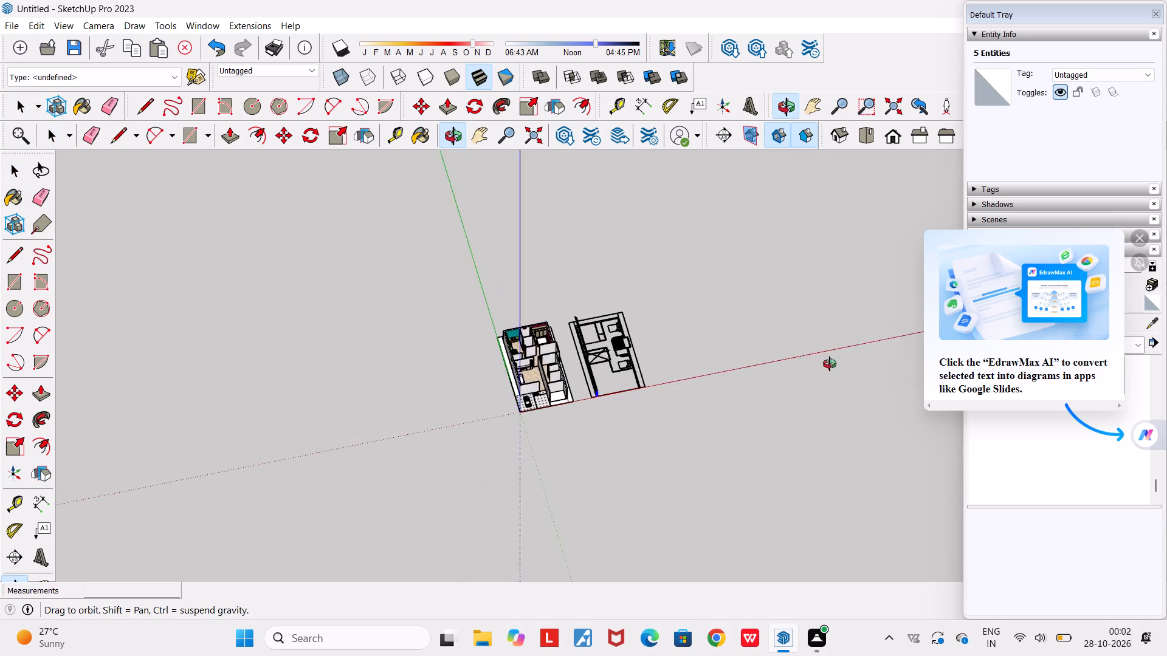
pyautogui.moveTo(830, 364); pyautogui.dragTo(861, 369, button='middle')
pyautogui.scroll(4, 590, 316)
pyautogui.moveTo(539, 299); pyautogui.dragTo(590, 326)
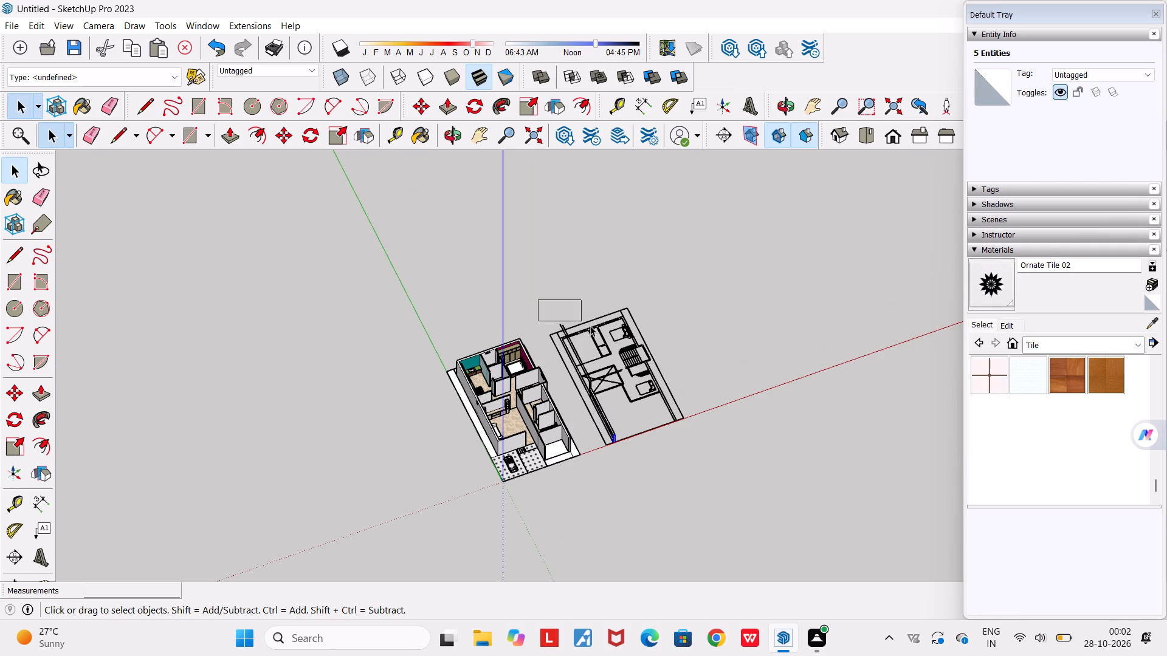
pyautogui.moveTo(590, 326); pyautogui.dragTo(623, 332)
pyautogui.moveTo(697, 357); pyautogui.dragTo(577, 352, button='middle')
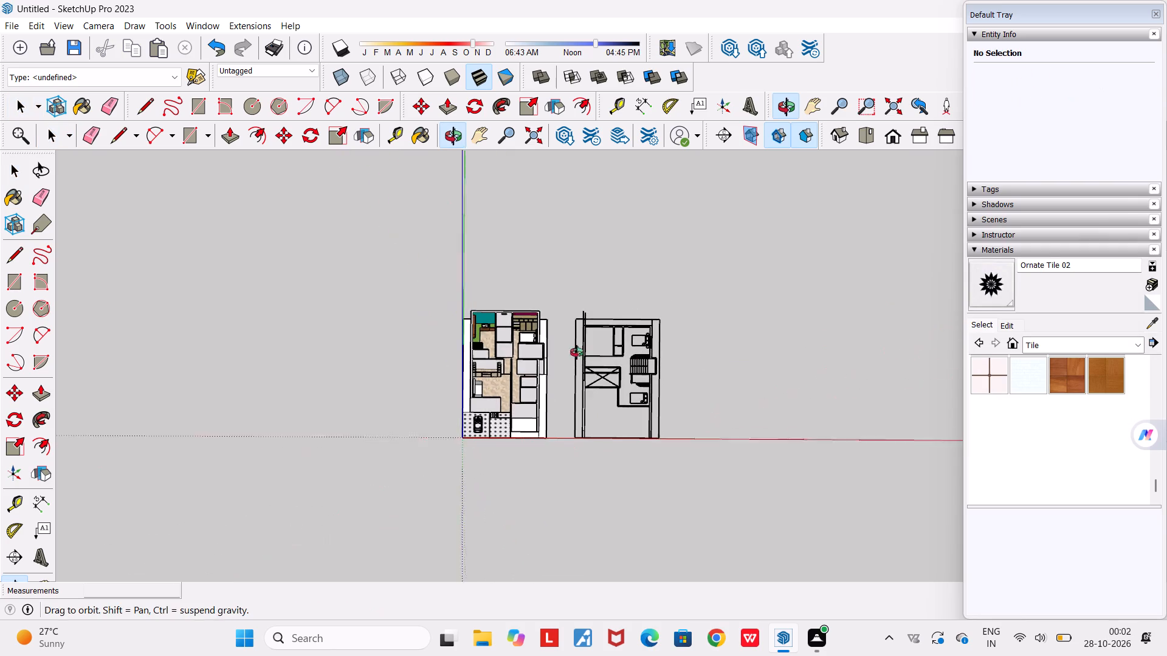
pyautogui.moveTo(577, 352); pyautogui.dragTo(562, 349, button='middle')
pyautogui.moveTo(570, 262); pyautogui.dragTo(717, 476)
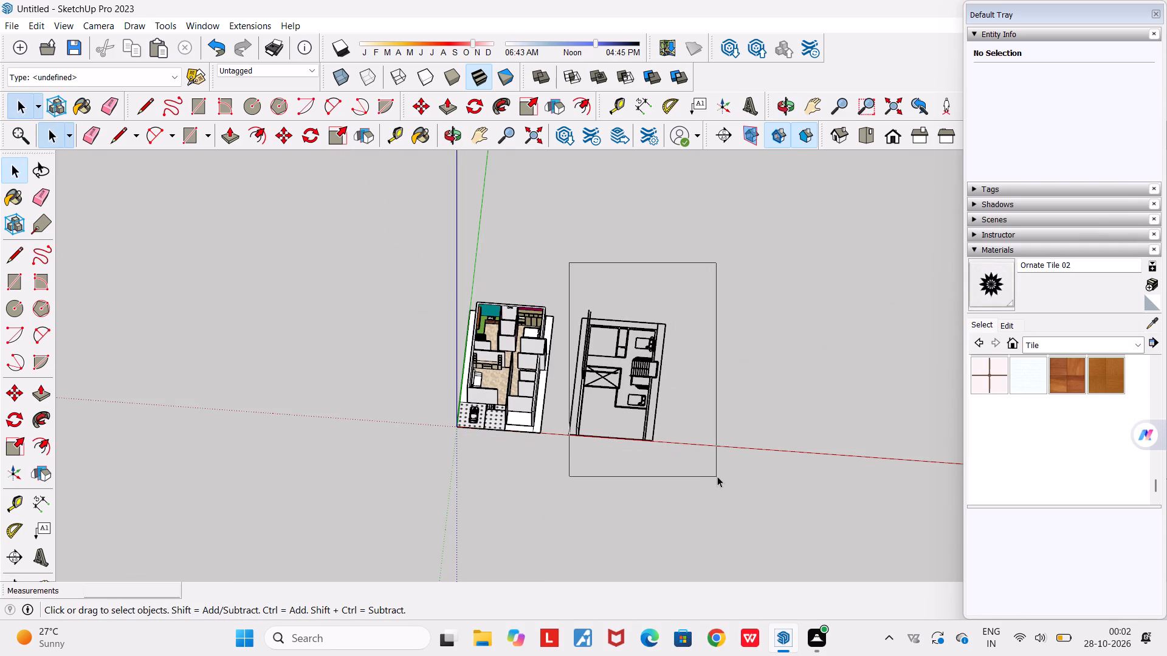
pyautogui.press('Delete')
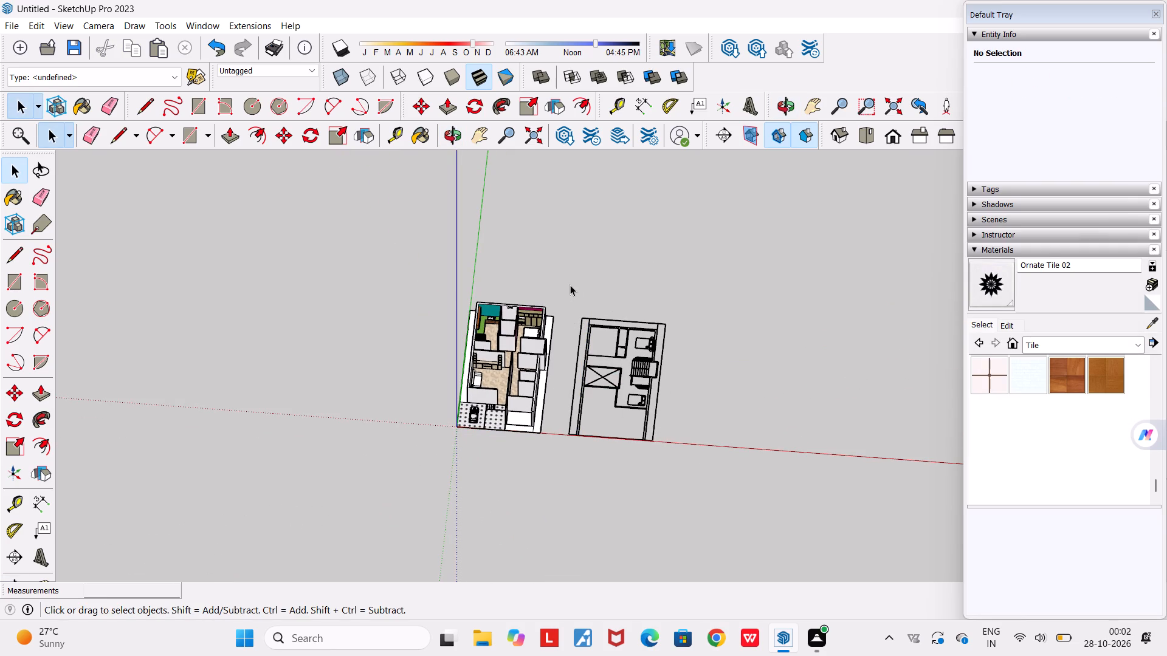
pyautogui.moveTo(570, 284); pyautogui.dragTo(710, 478)
pyautogui.press('Delete')
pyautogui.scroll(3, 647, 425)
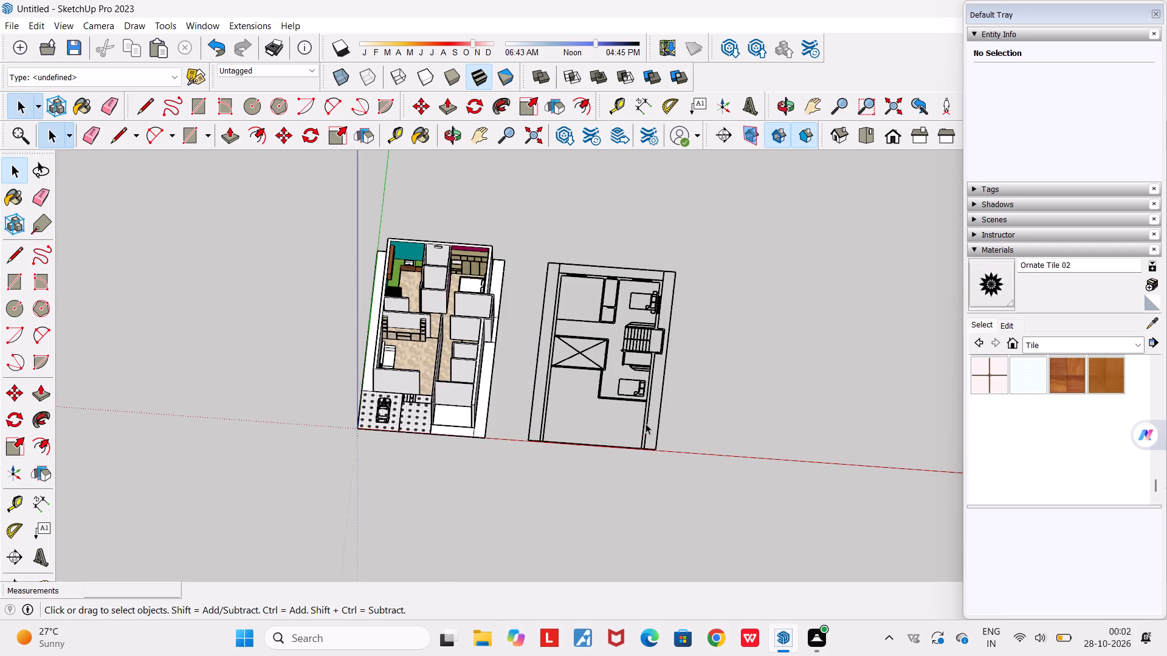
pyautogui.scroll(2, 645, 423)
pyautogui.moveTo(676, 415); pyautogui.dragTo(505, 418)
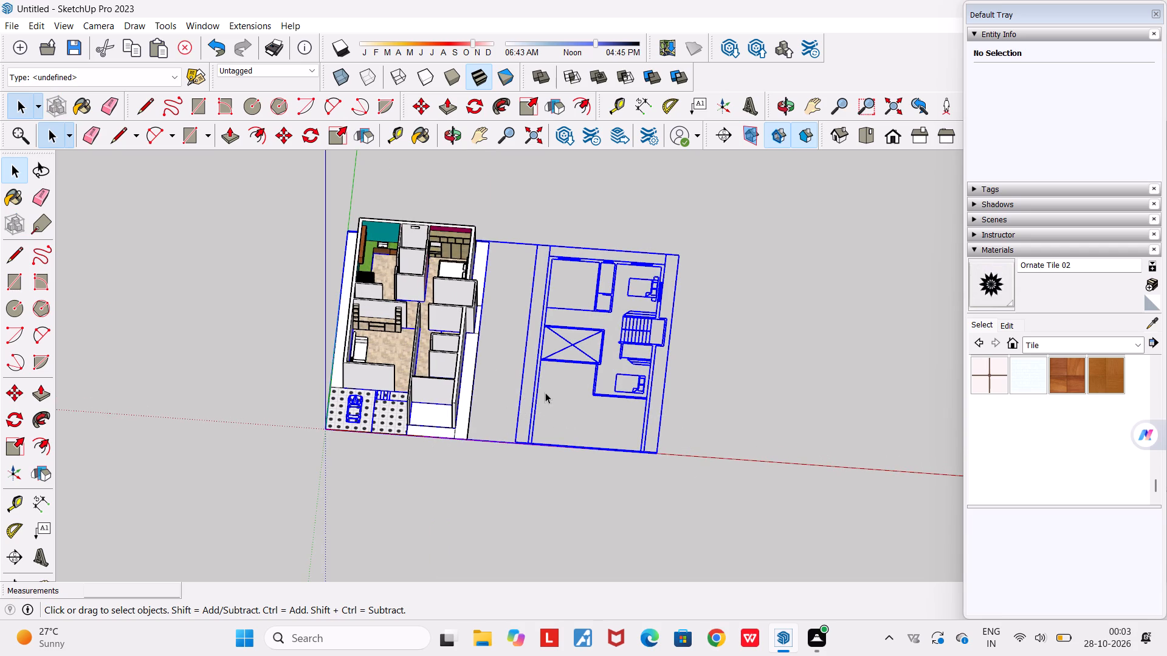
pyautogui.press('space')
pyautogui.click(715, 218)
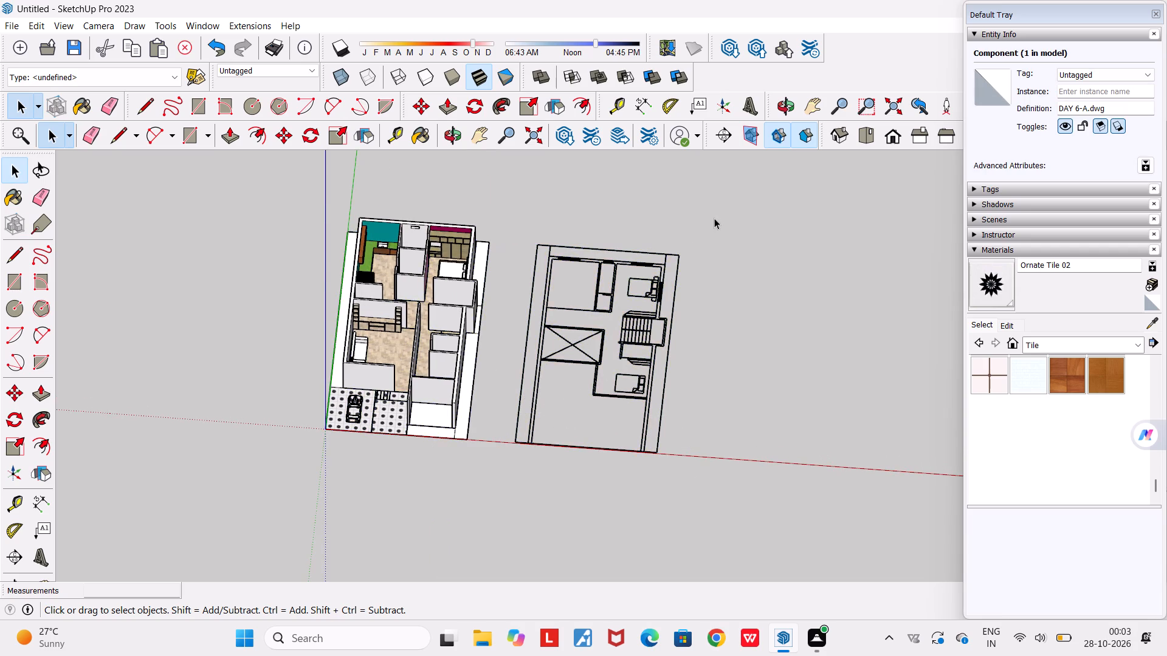
# Save the model in the Documents folder as a SketchUp model named "pooja 2".
pyautogui.scroll(4, 648, 265)
pyautogui.moveTo(624, 267); pyautogui.dragTo(540, 233, button='middle')
pyautogui.scroll(-11, 540, 233)
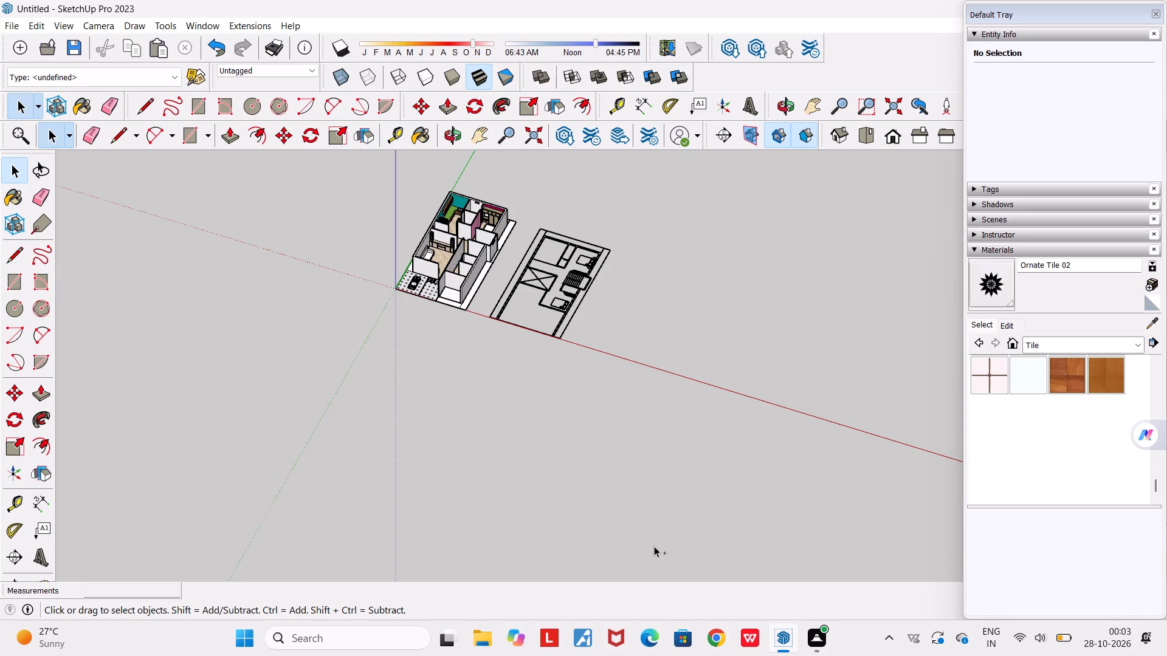
pyautogui.hotkey('ctrl', 's')
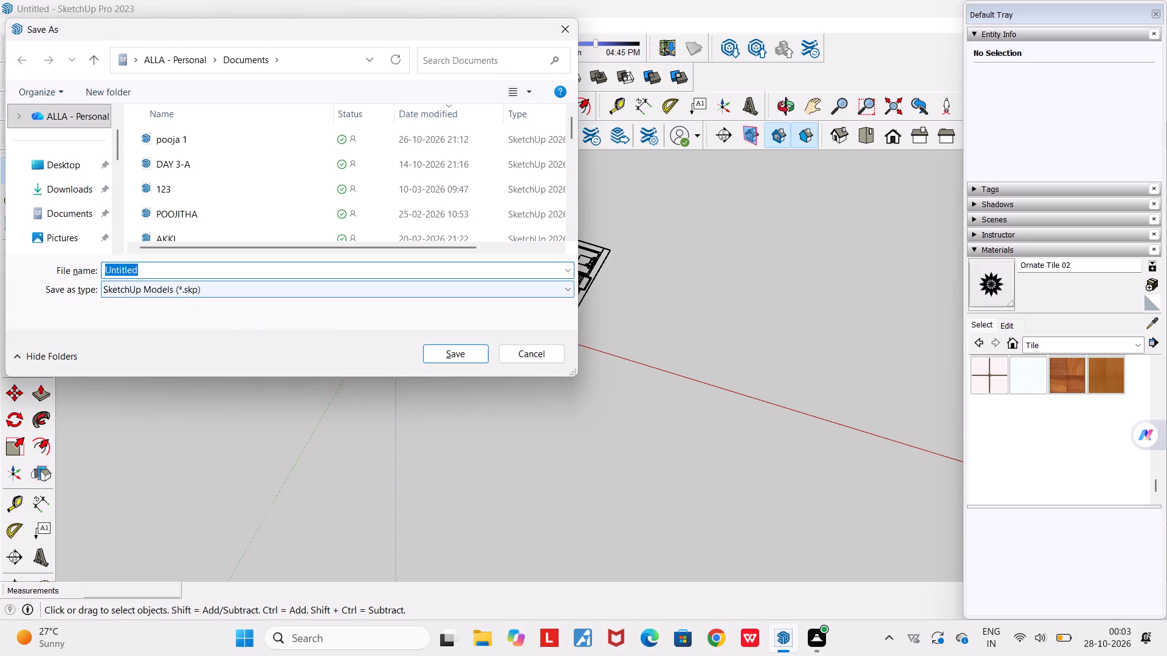
pyautogui.write('pooja 2')
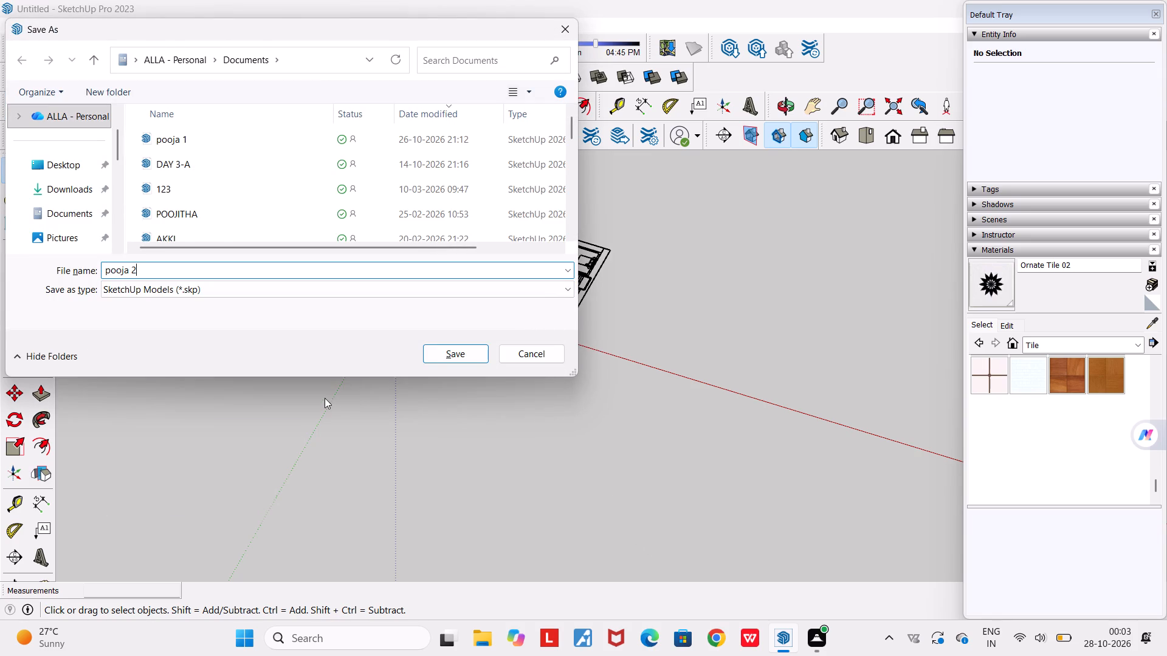
pyautogui.click(438, 350)
pyautogui.scroll(-6, 438, 344)
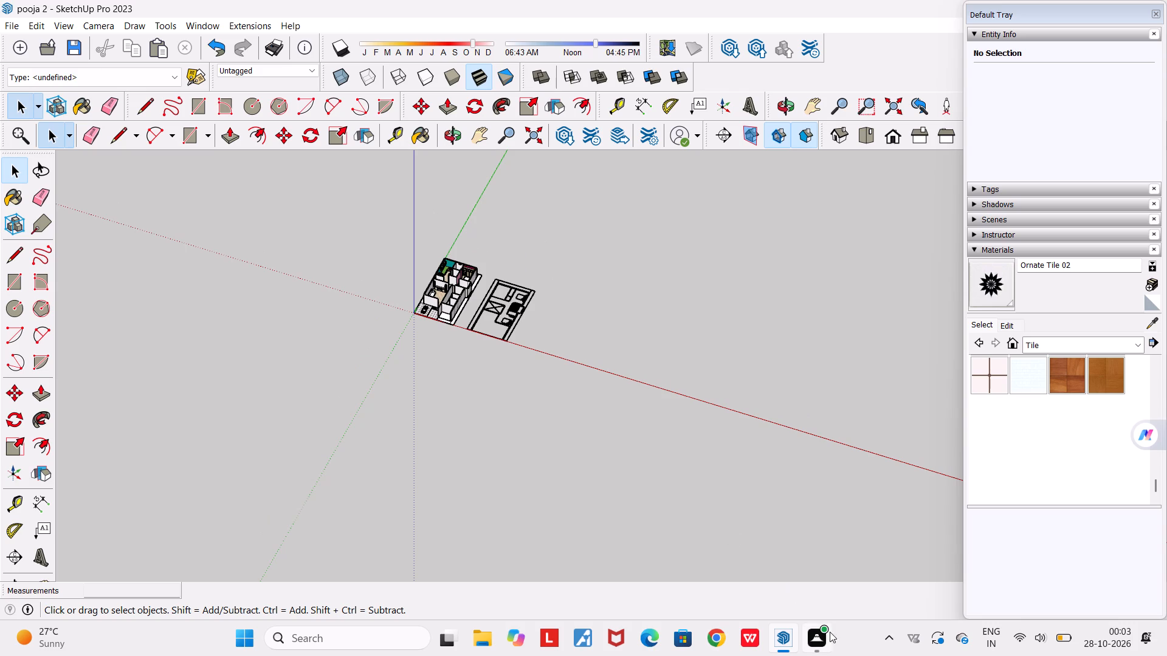